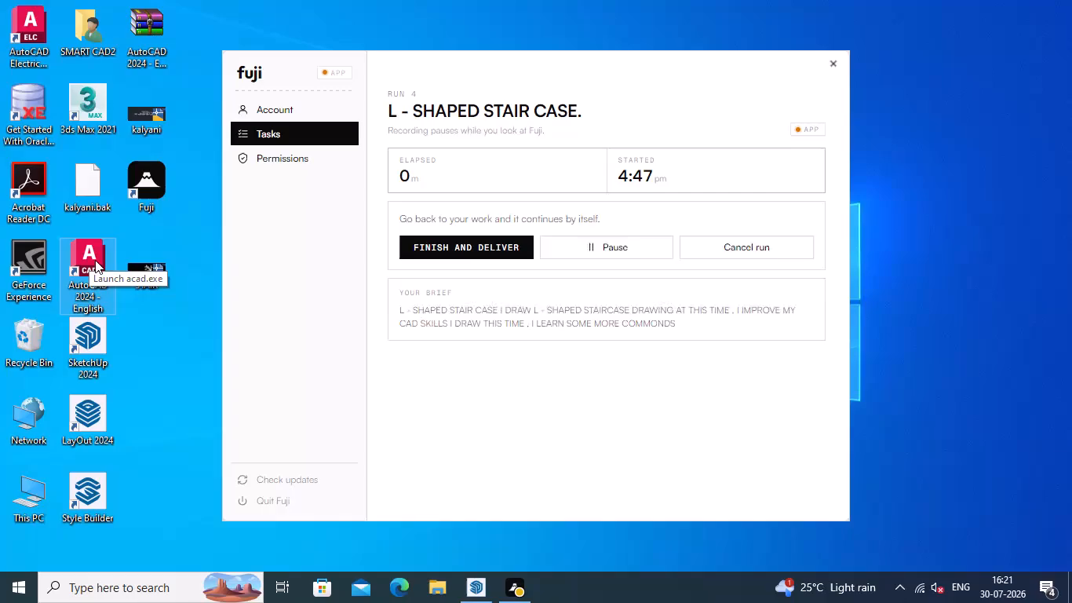
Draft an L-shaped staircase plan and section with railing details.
Launch AutoCAD 2024 from the desktop.
double_click(91, 249)
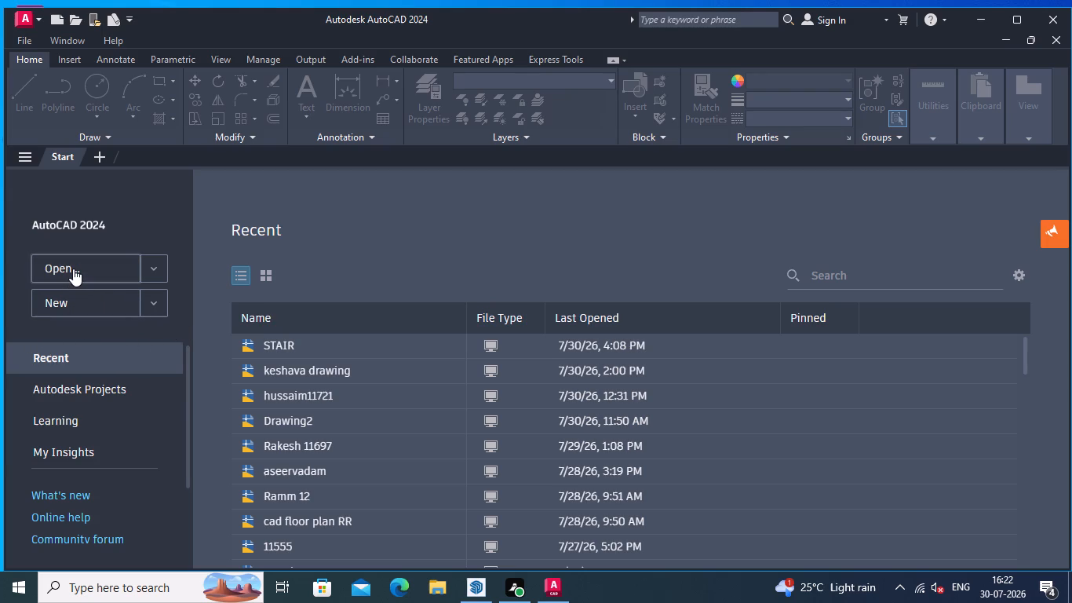
Start a new blank drawing from the default template.
click(67, 297)
middle_drag(227, 334, 166, 433)
middle_drag(183, 394, 119, 479)
middle_drag(264, 340, 205, 416)
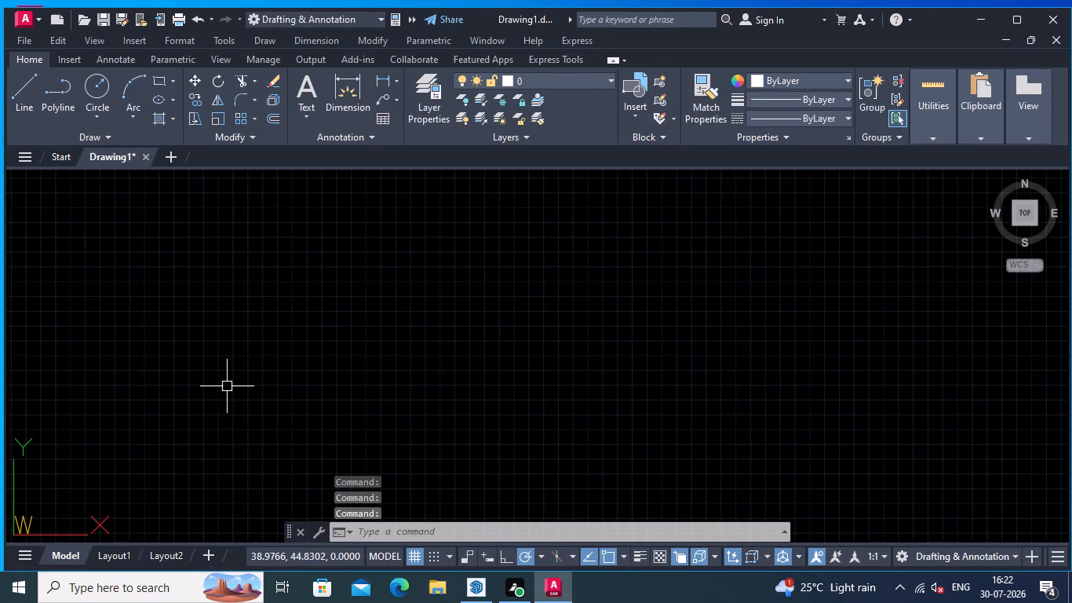
middle_drag(275, 370, 213, 389)
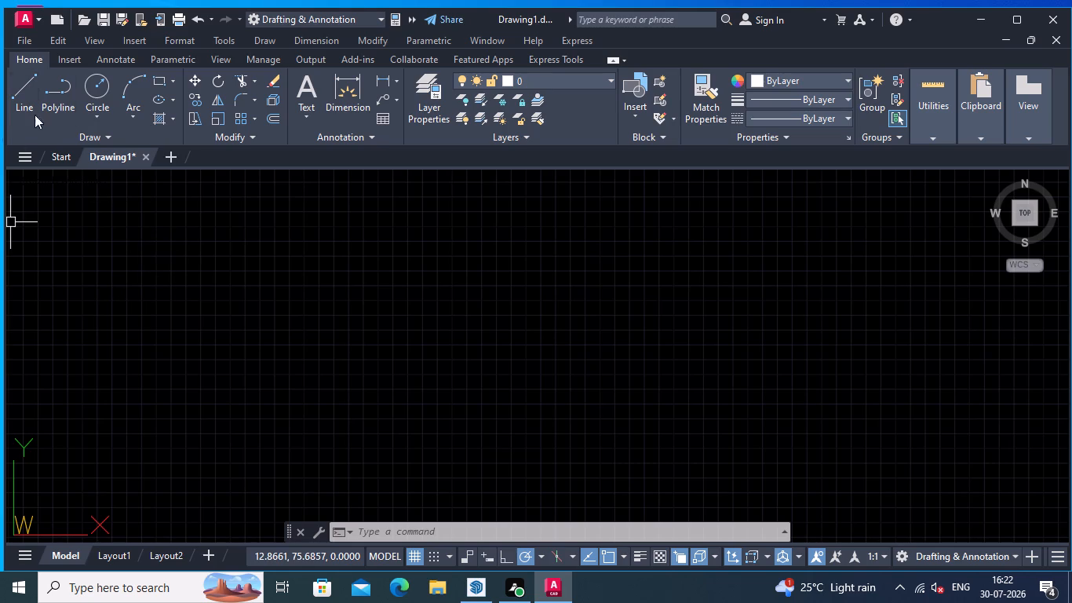
Open the recent file keshava drawing.dwg as a staircase reference.
click(23, 24)
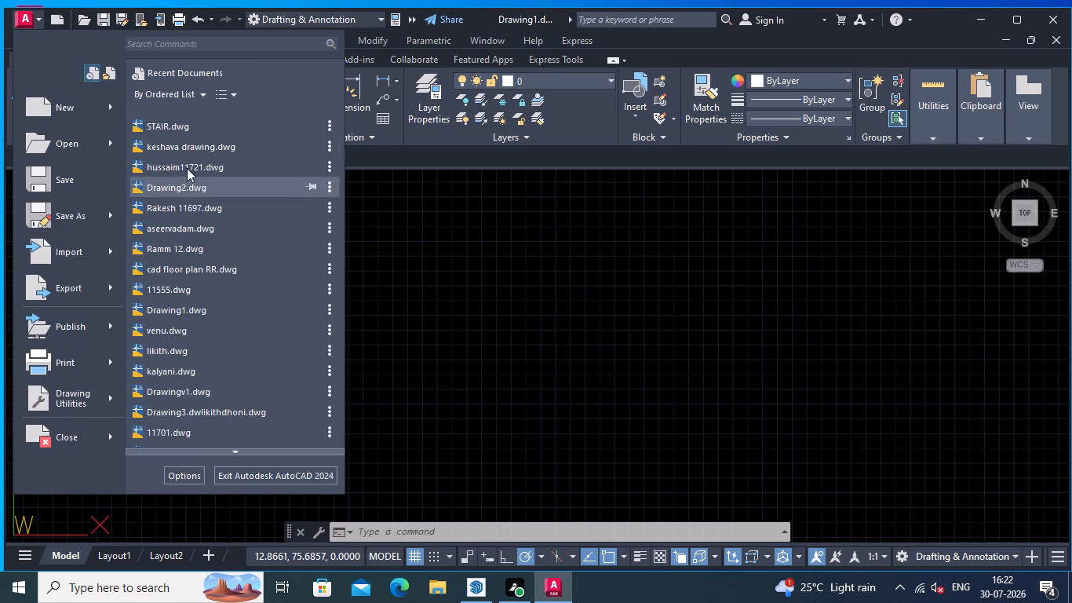
click(195, 147)
click(174, 127)
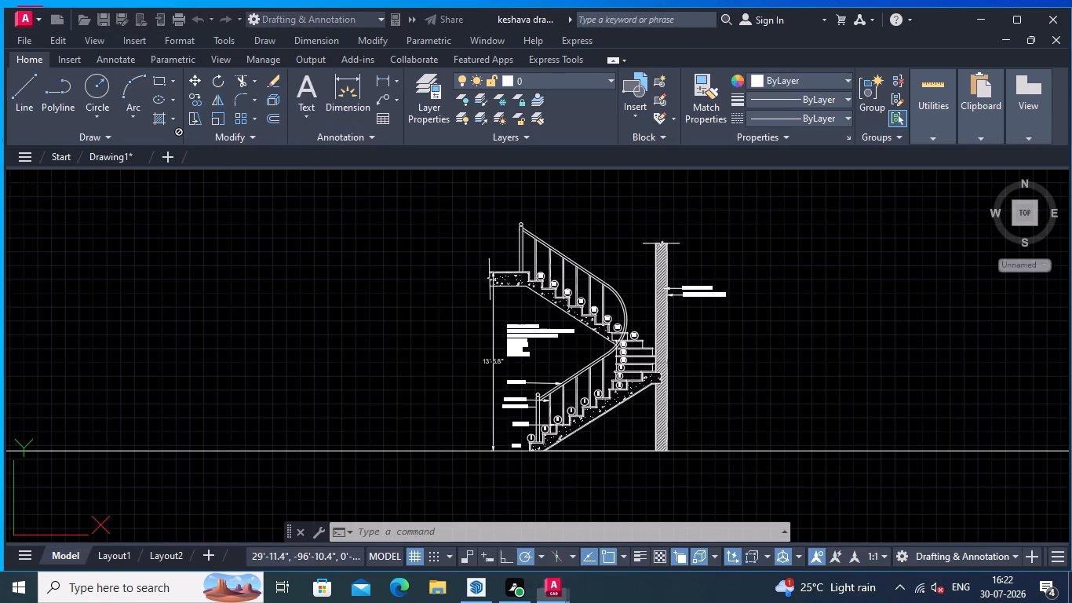
Examine the staircase section and the curved stair plan in the keshava drawing.
scroll(607, 393, up, 3)
scroll(588, 381, down, 1)
middle_drag(585, 377, 610, 514)
scroll(565, 325, down, 2)
middle_drag(565, 325, 602, 528)
scroll(544, 348, down, 3)
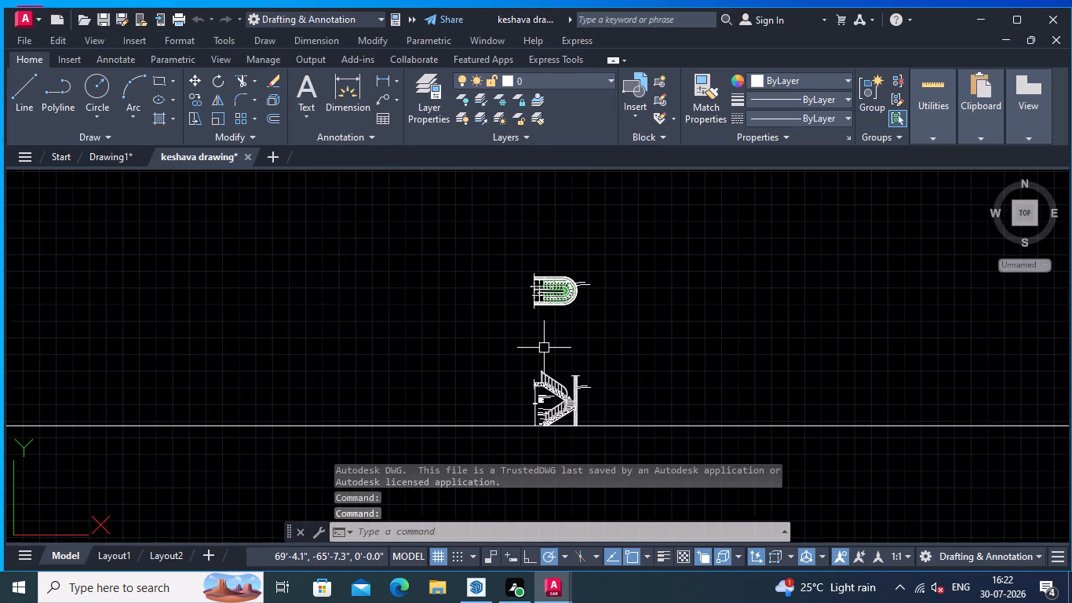
middle_drag(544, 347, 574, 419)
scroll(598, 375, up, 6)
scroll(600, 390, down, 2)
middle_drag(599, 390, 534, 311)
scroll(538, 331, down, 1)
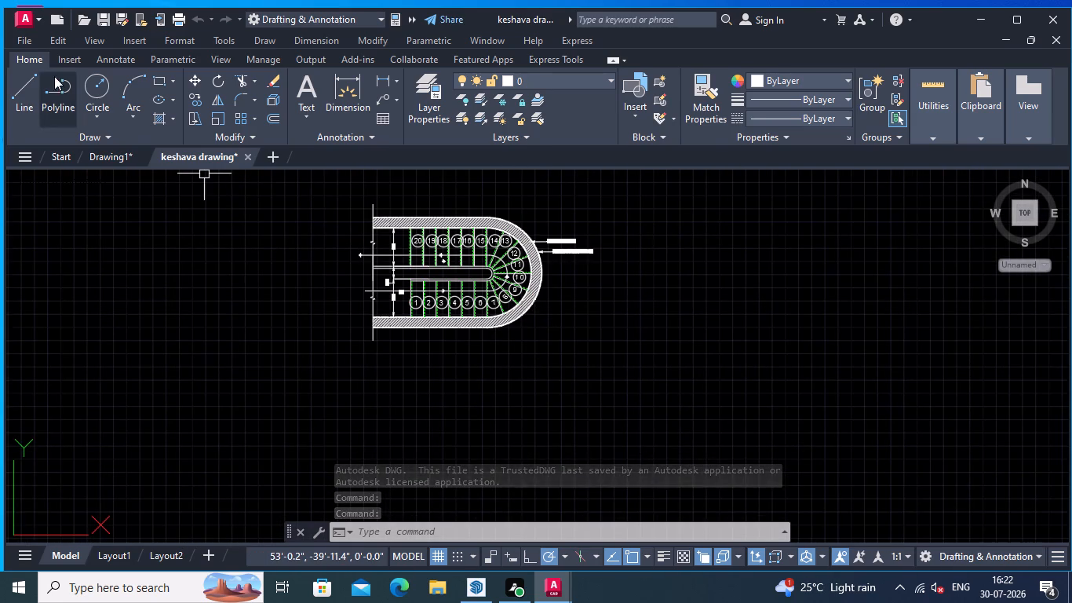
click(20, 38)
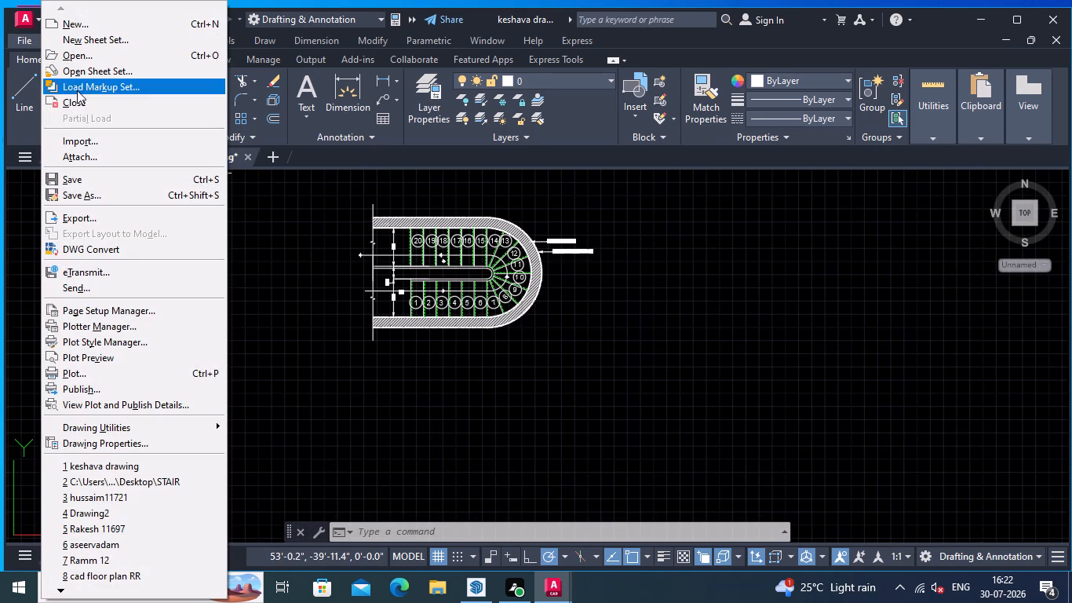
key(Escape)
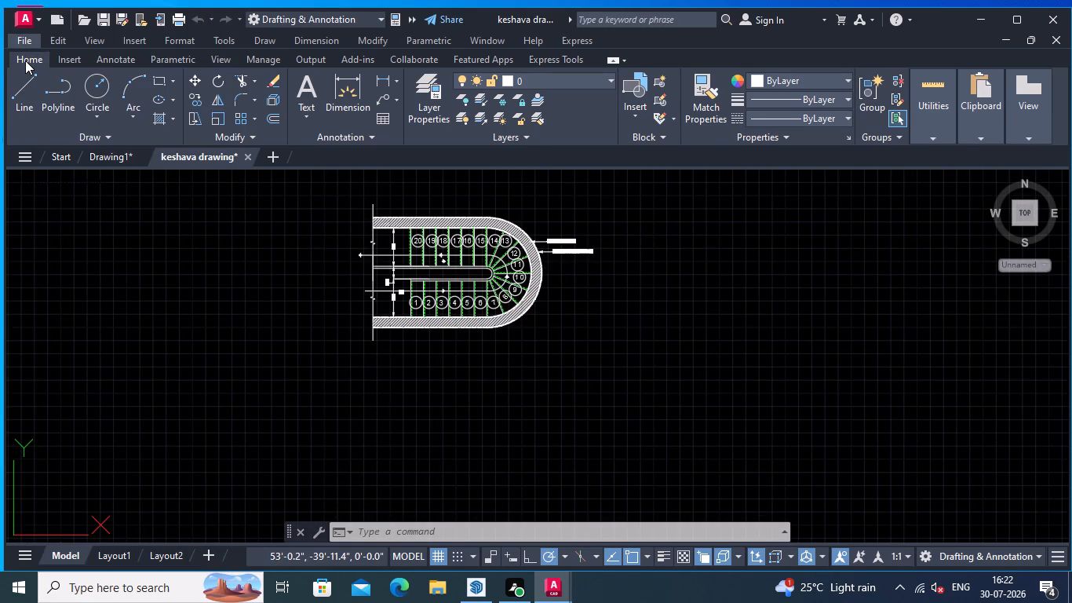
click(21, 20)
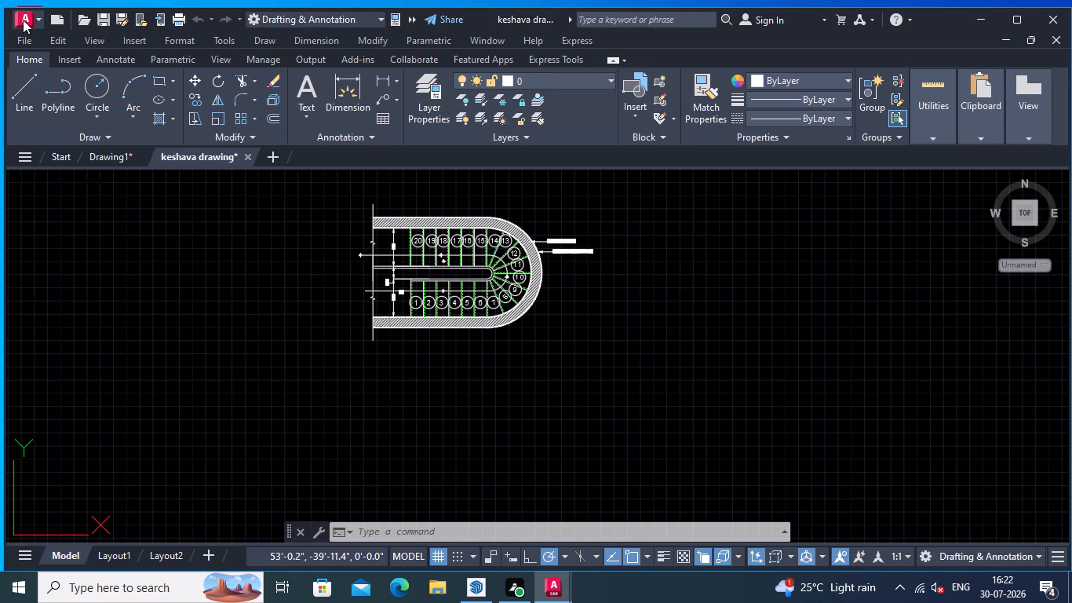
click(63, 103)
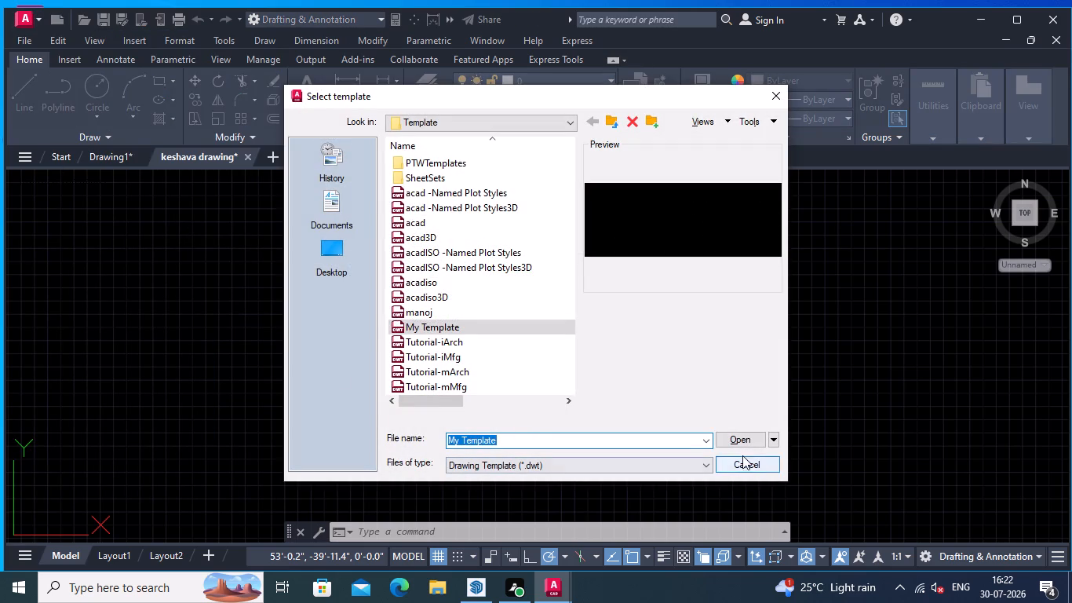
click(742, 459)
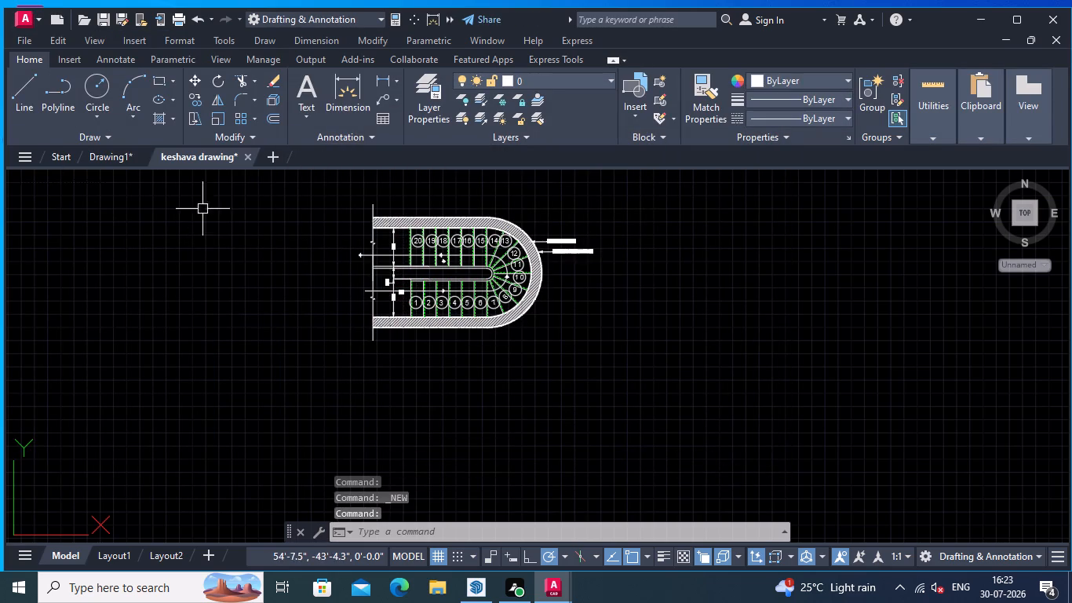
Start another new blank drawing from my template.dwt for the staircase.
click(53, 152)
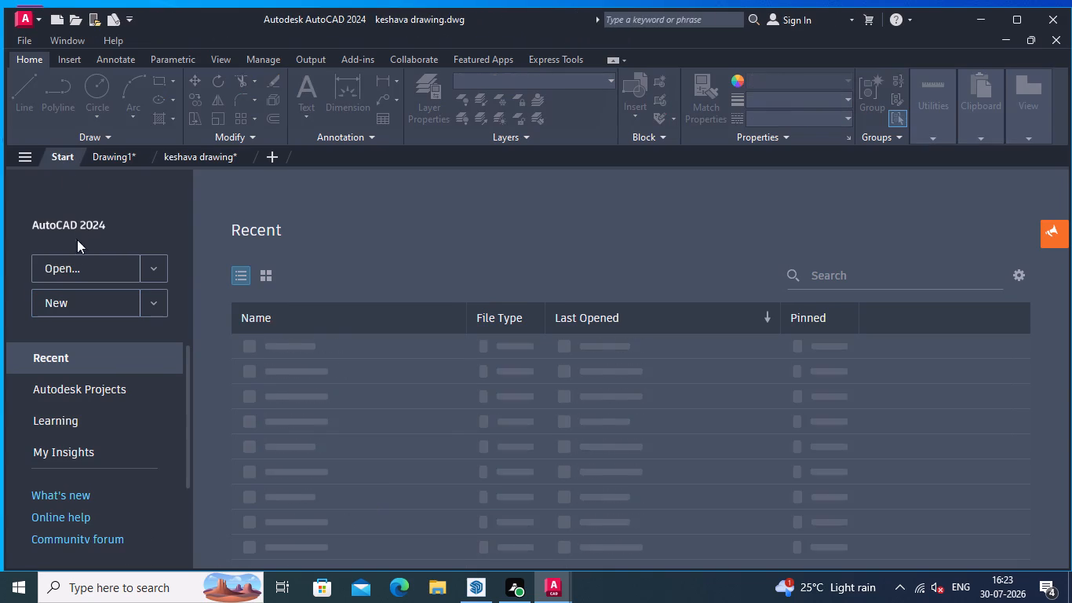
click(60, 301)
middle_drag(228, 322, 159, 389)
middle_drag(199, 368, 148, 400)
middle_drag(136, 407, 110, 425)
middle_drag(100, 426, 87, 437)
middle_drag(210, 415, 191, 424)
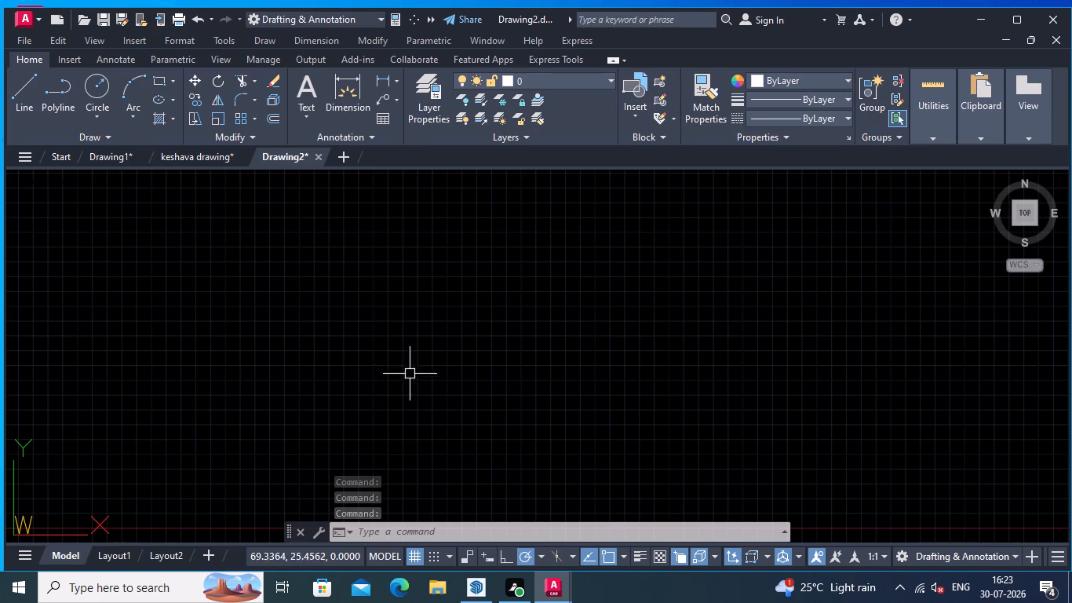
middle_click(366, 382)
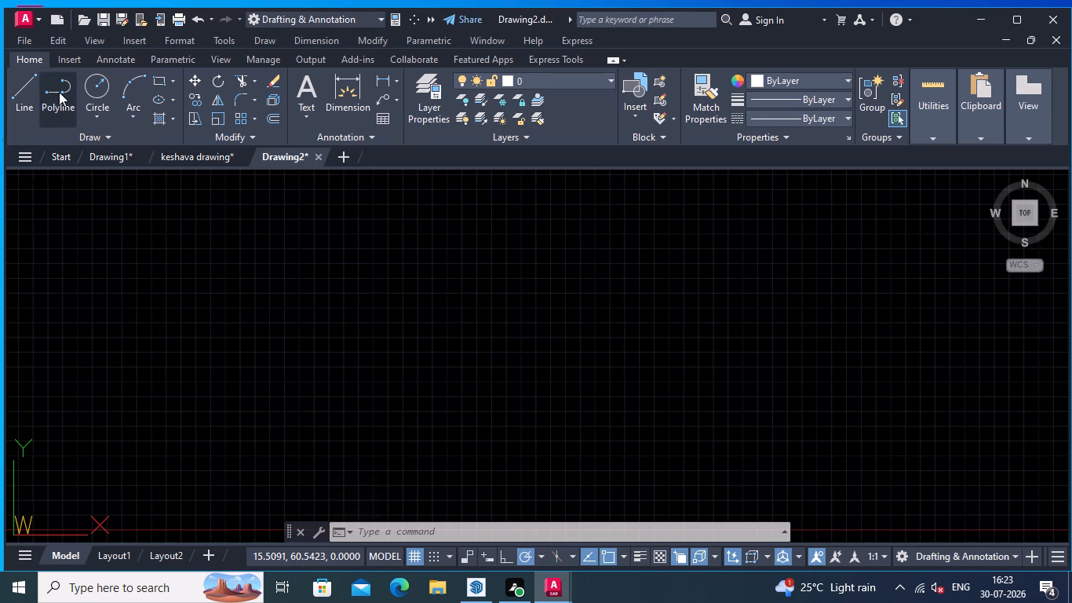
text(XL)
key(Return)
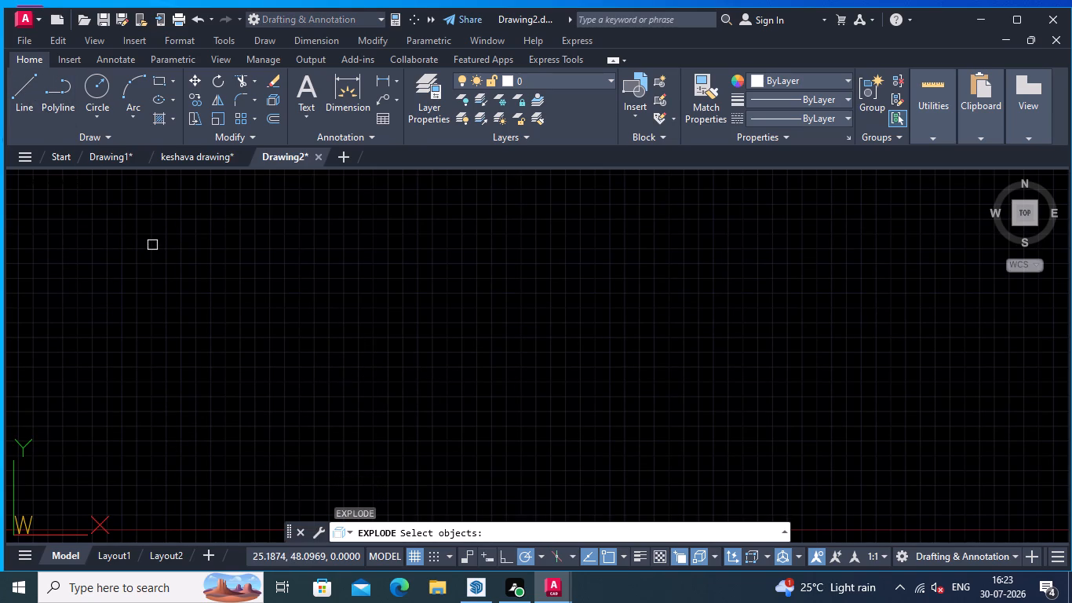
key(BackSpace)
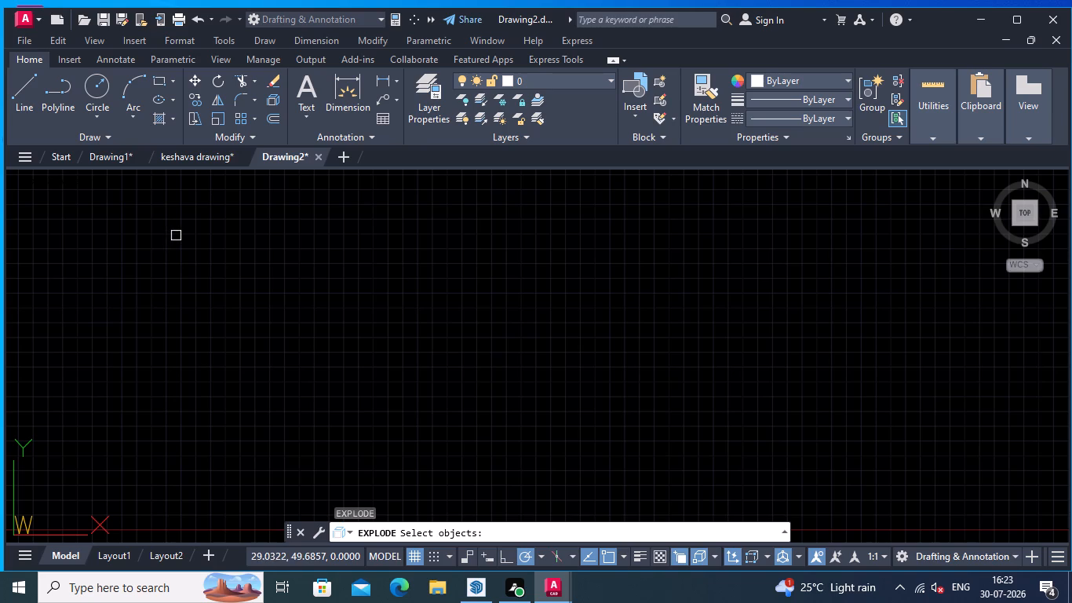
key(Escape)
Draw a horizontal and a vertical construction line (XLINE) crossing at about 56.3, 24.5.
text(XL)
key(Return)
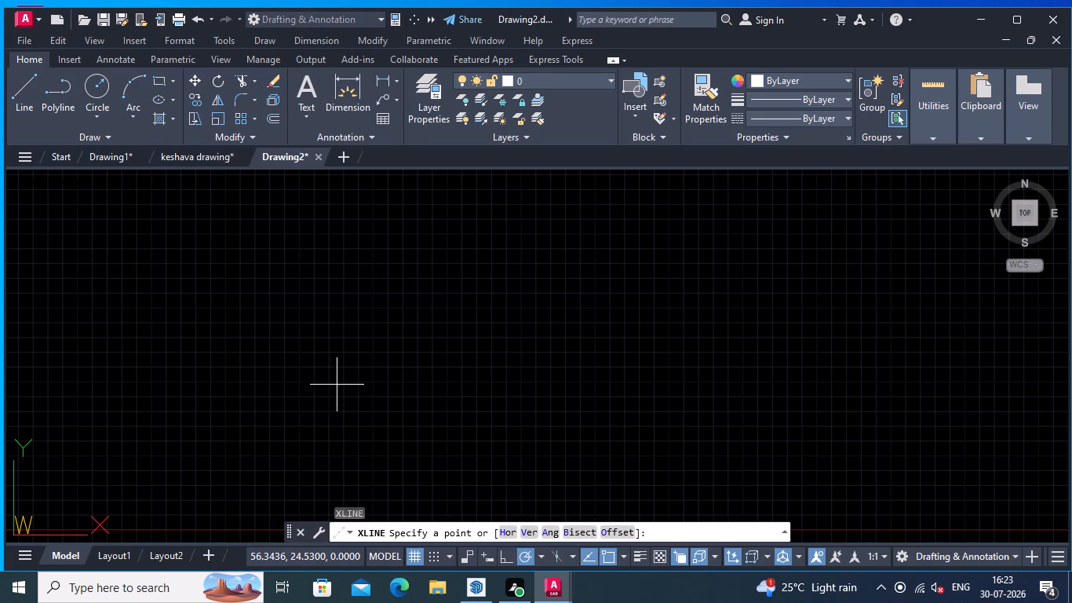
click(337, 385)
click(440, 382)
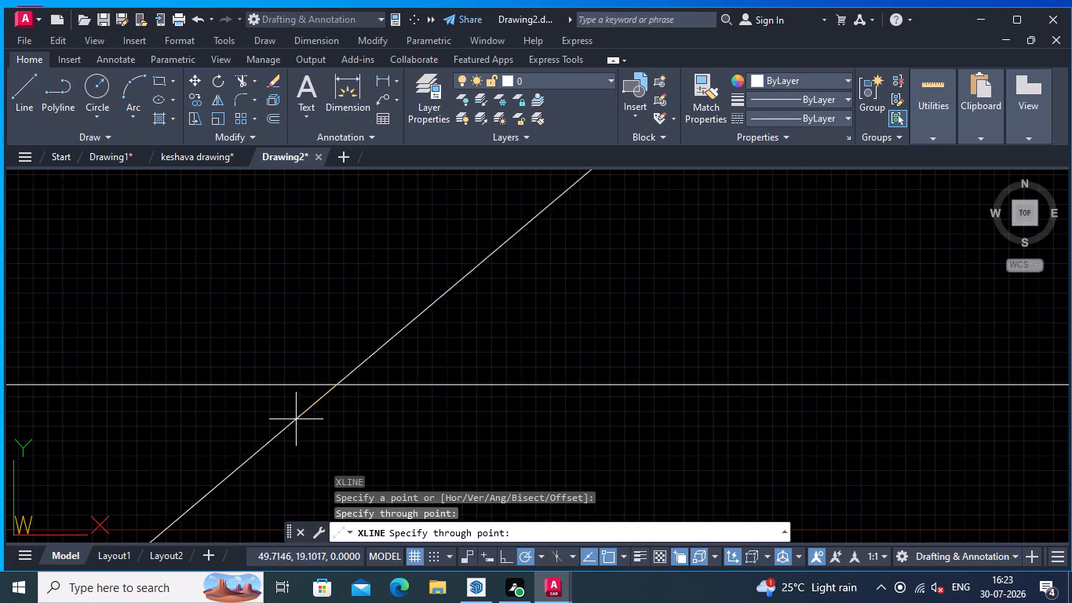
click(337, 443)
scroll(348, 415, down, 1)
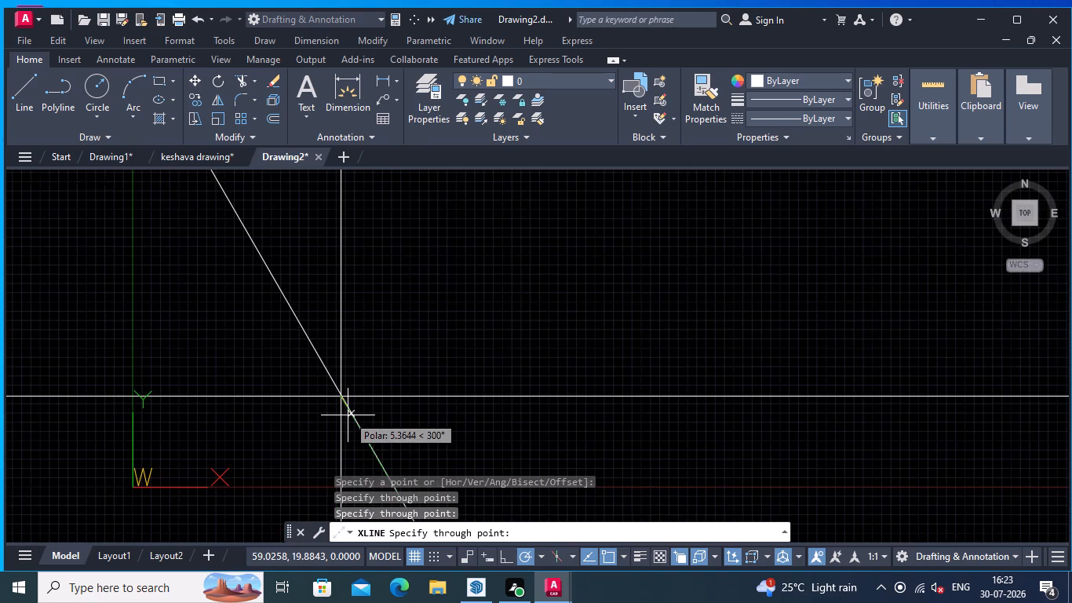
key(Return)
Move the UCS origin to about -198, -74, below and away from the construction lines' intersection.
scroll(382, 365, down, 2)
middle_drag(387, 364, 541, 353)
scroll(541, 353, down, 2)
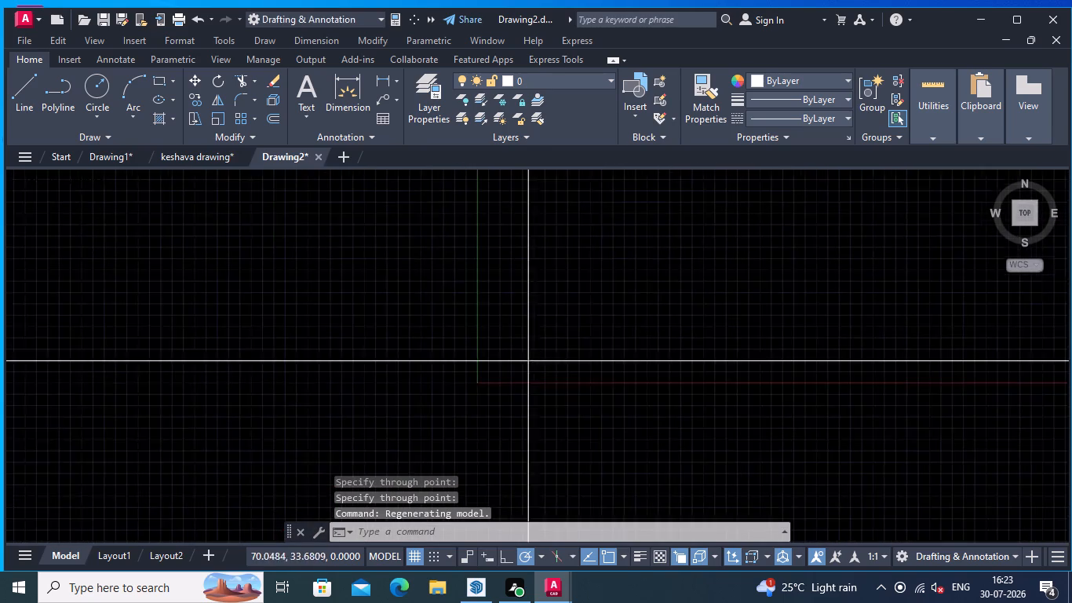
middle_drag(603, 354, 539, 400)
scroll(494, 407, up, 1)
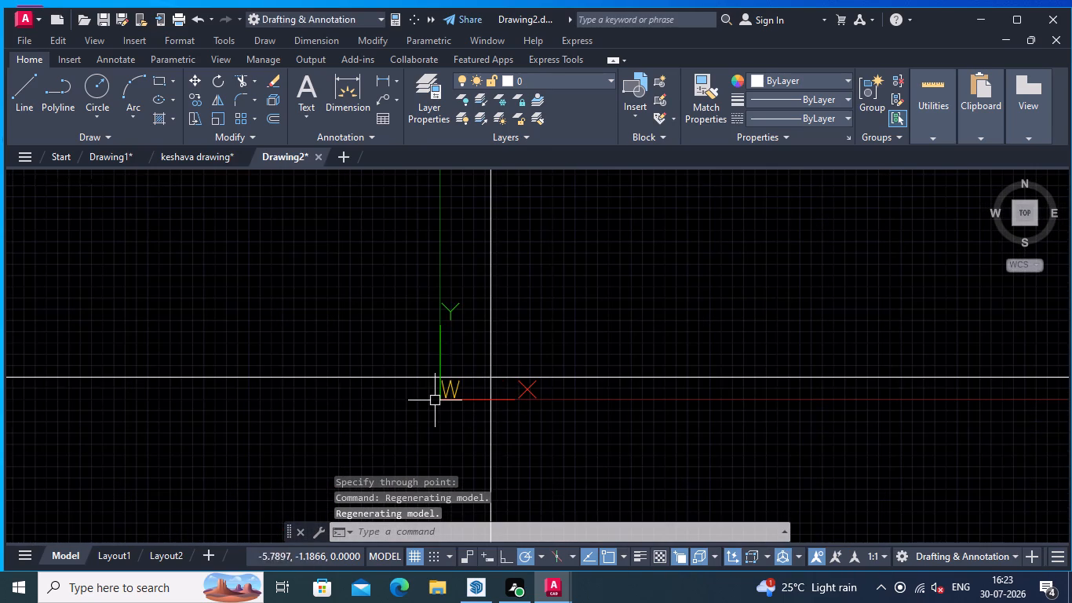
click(441, 399)
click(440, 399)
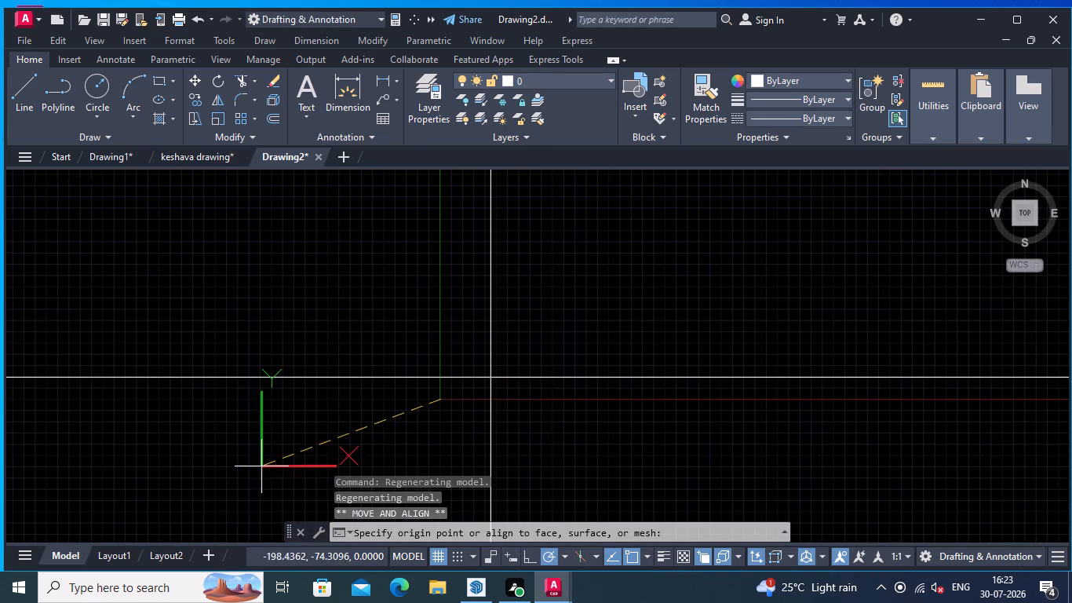
click(260, 466)
Offset the horizontal construction line upward by 0.75 and finish the command.
scroll(317, 433, down, 1)
middle_drag(502, 364, 449, 408)
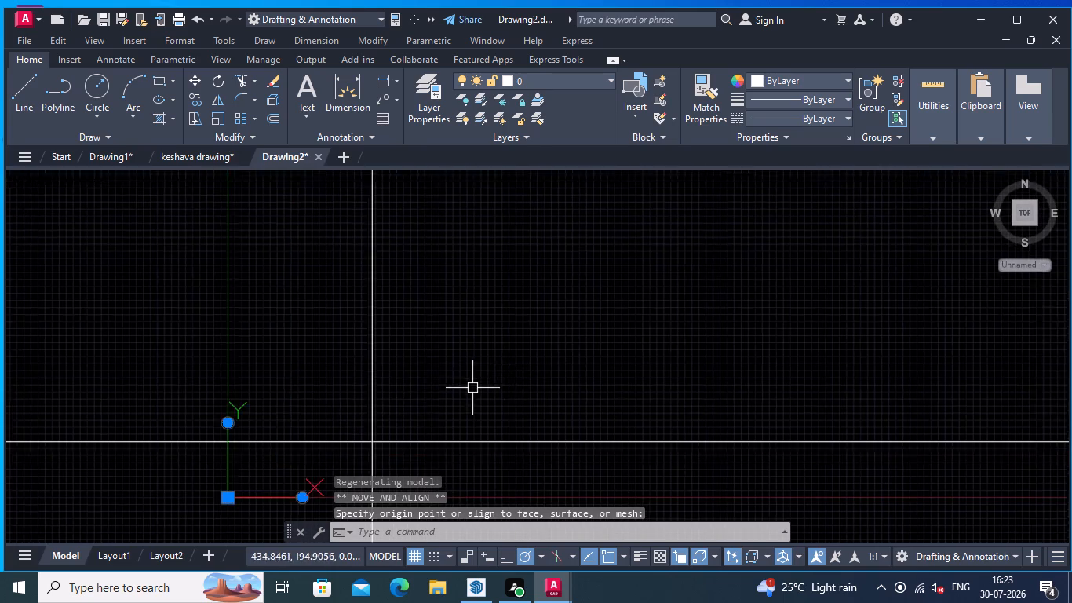
scroll(474, 387, down, 1)
middle_drag(490, 400, 392, 444)
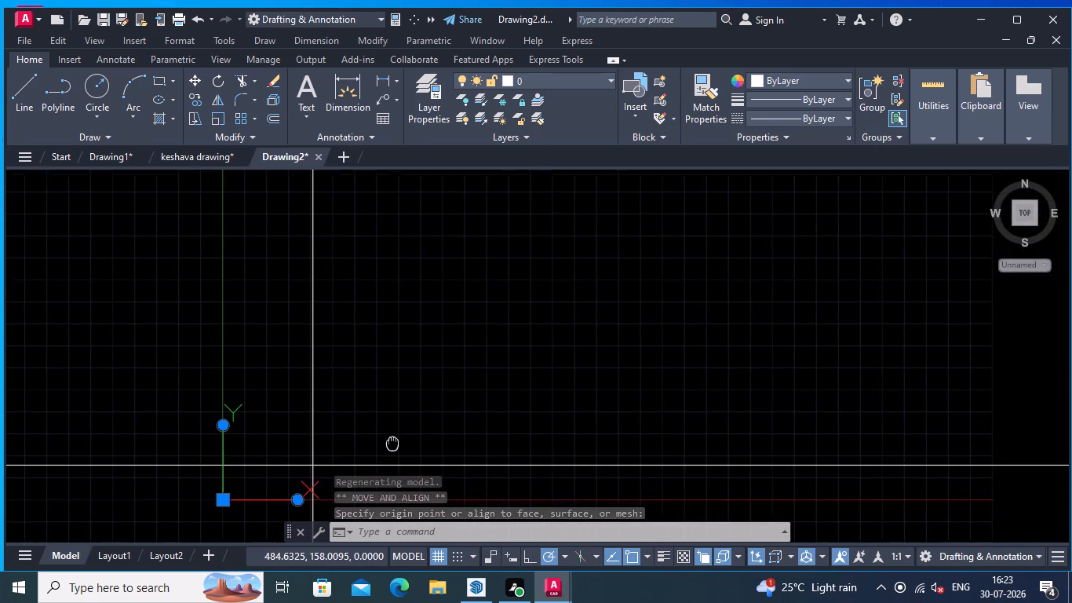
middle_drag(392, 444, 390, 443)
middle_click(249, 437)
middle_drag(384, 411, 326, 417)
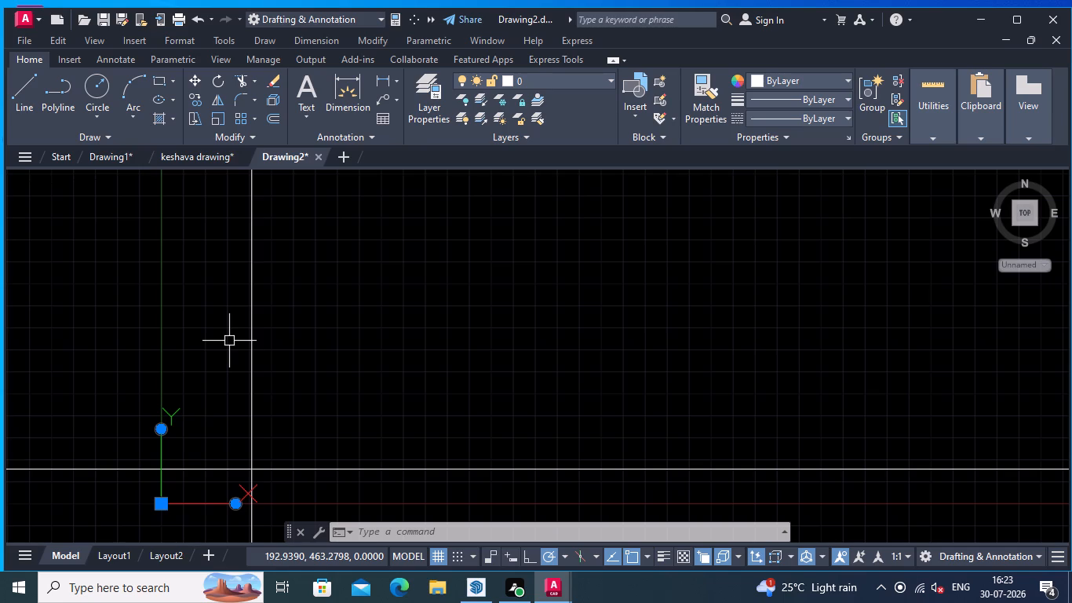
click(272, 115)
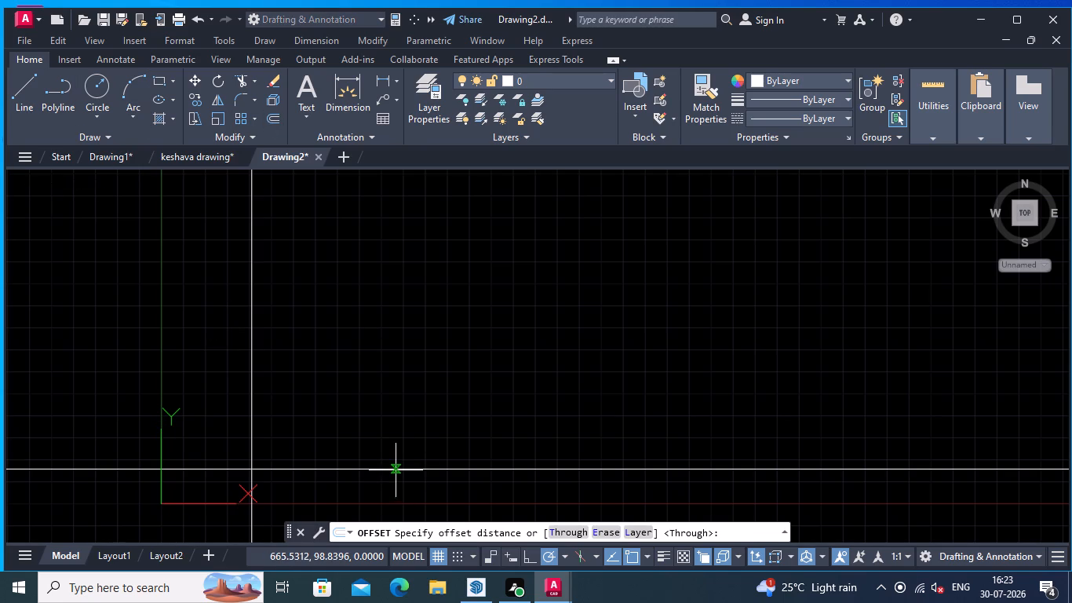
click(396, 470)
key(period)
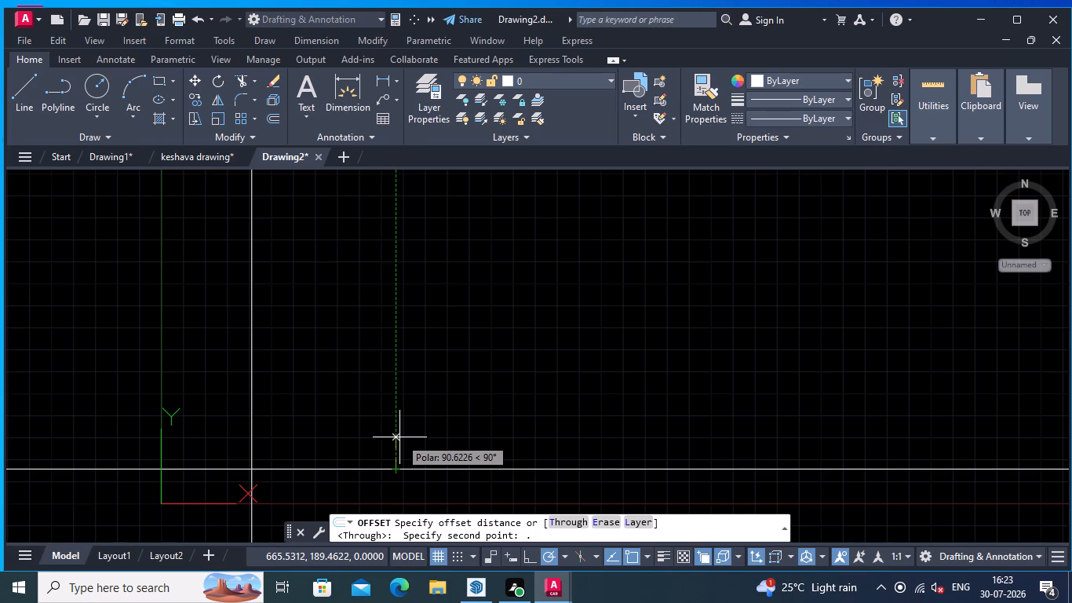
text(75)
key(Return)
click(424, 471)
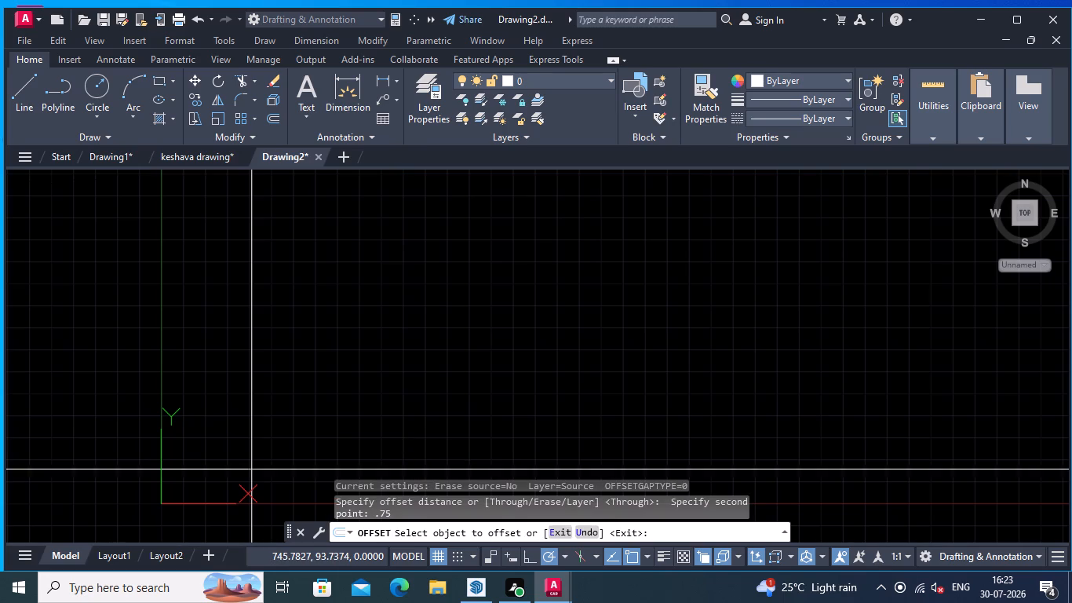
click(424, 444)
scroll(278, 444, up, 3)
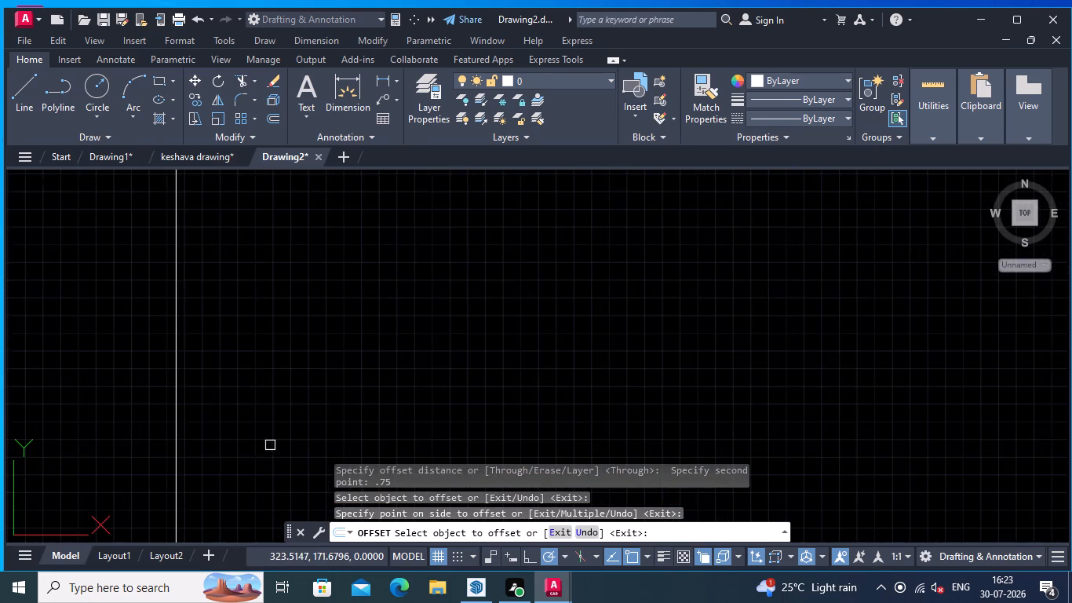
middle_drag(261, 459, 424, 289)
scroll(424, 289, up, 1)
scroll(375, 417, up, 2)
middle_drag(374, 415, 477, 359)
scroll(461, 367, up, 2)
right_click(439, 334)
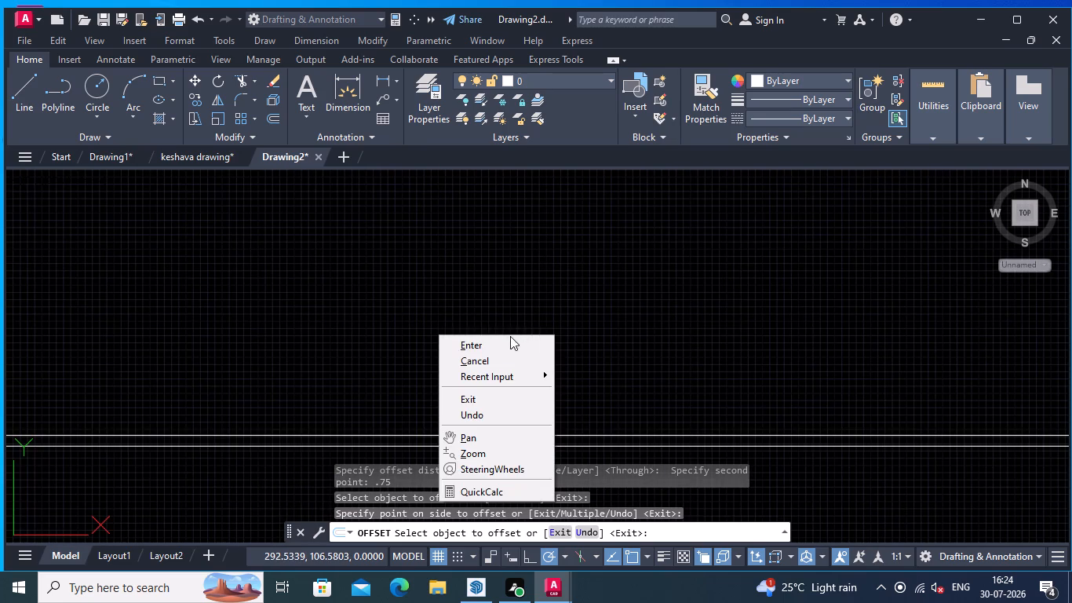
drag(508, 339, 505, 346)
Offset the upper horizontal construction line upward by 9 and finish the command.
right_click(504, 314)
click(595, 30)
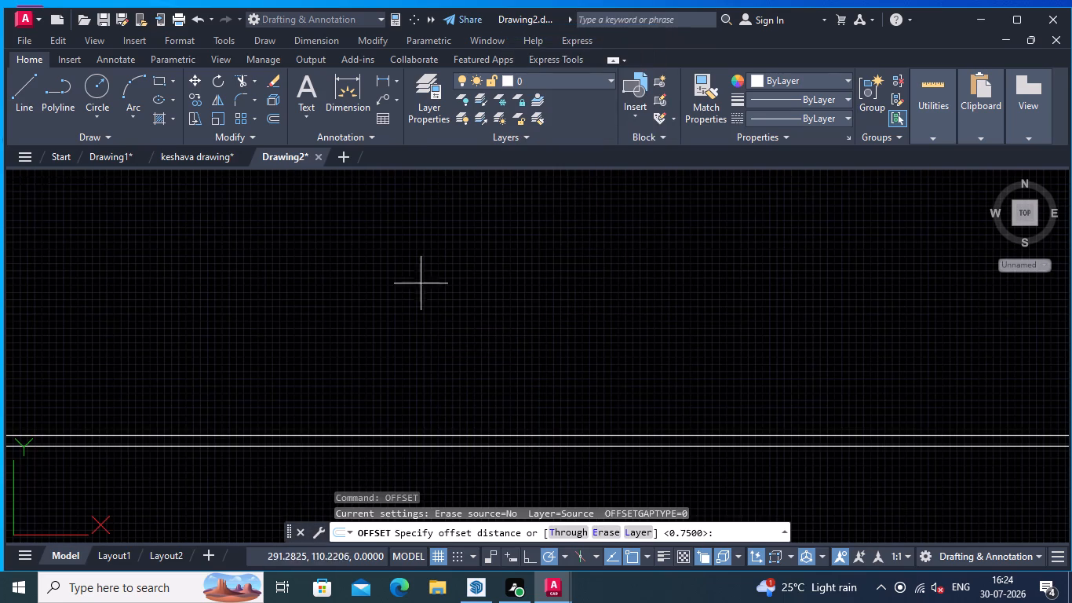
middle_drag(393, 395, 656, 320)
scroll(602, 354, down, 1)
scroll(560, 356, up, 1)
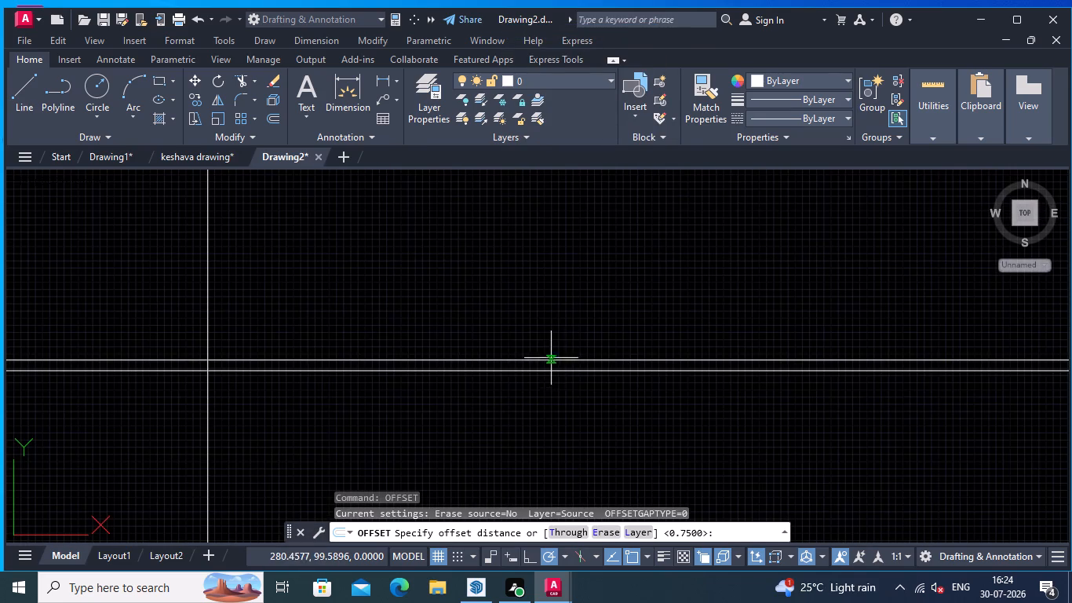
click(559, 361)
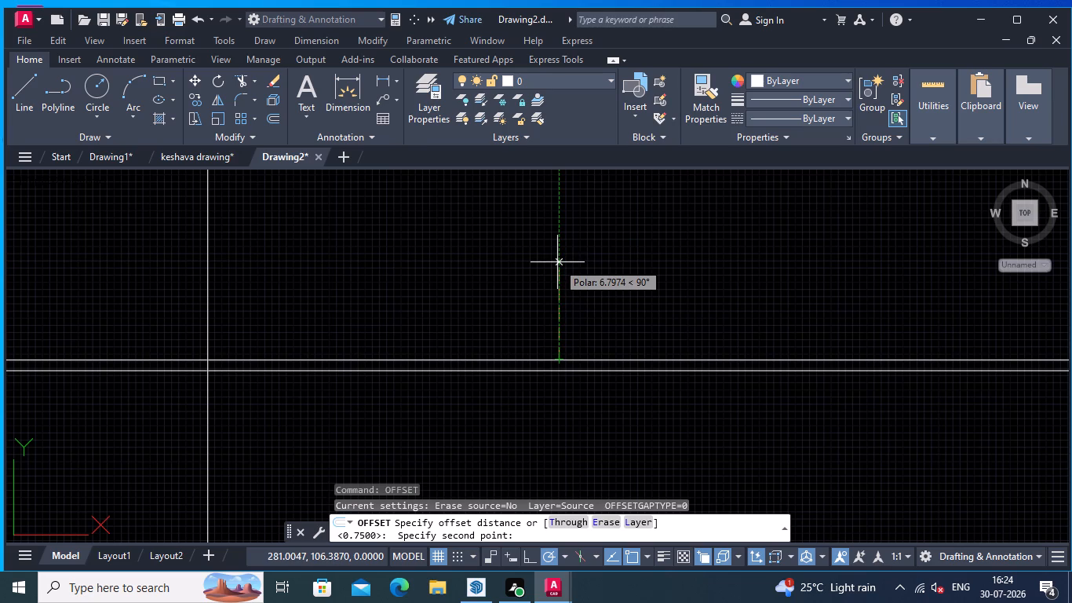
key(9)
key(Return)
click(561, 363)
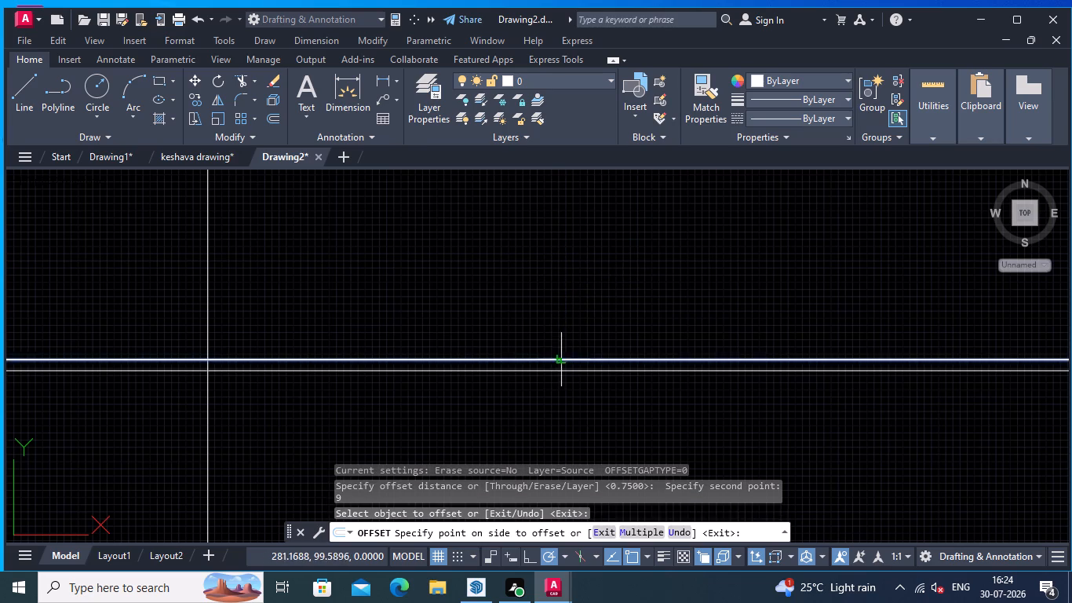
click(552, 294)
scroll(568, 272, down, 2)
middle_drag(567, 272, 524, 370)
right_click(556, 278)
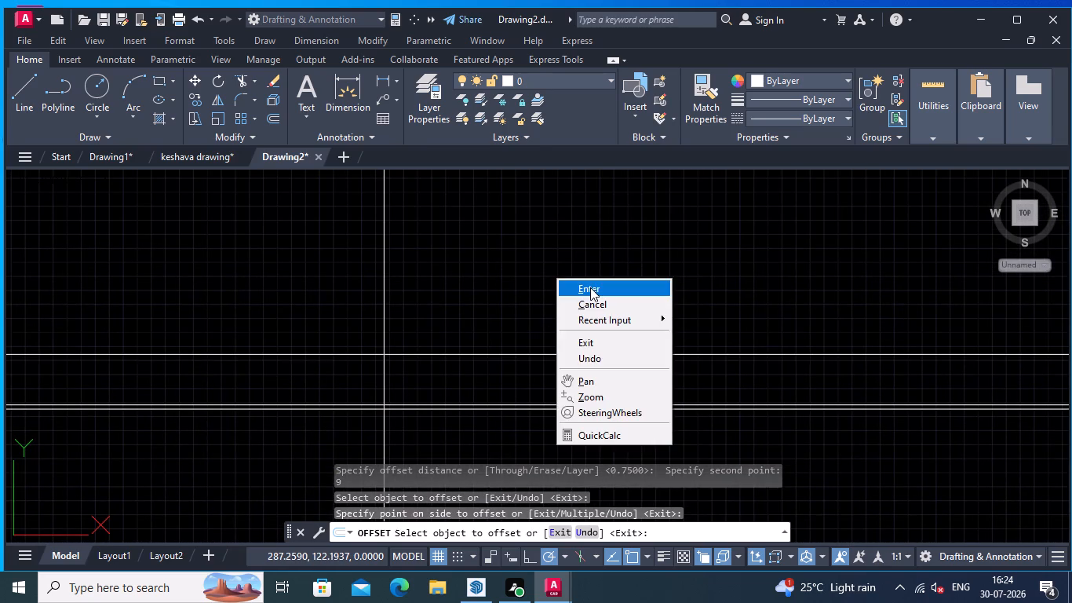
click(590, 287)
Offset the topmost horizontal construction line upward by 0.75 and finish the command.
right_click(591, 278)
click(614, 283)
scroll(603, 347, up, 1)
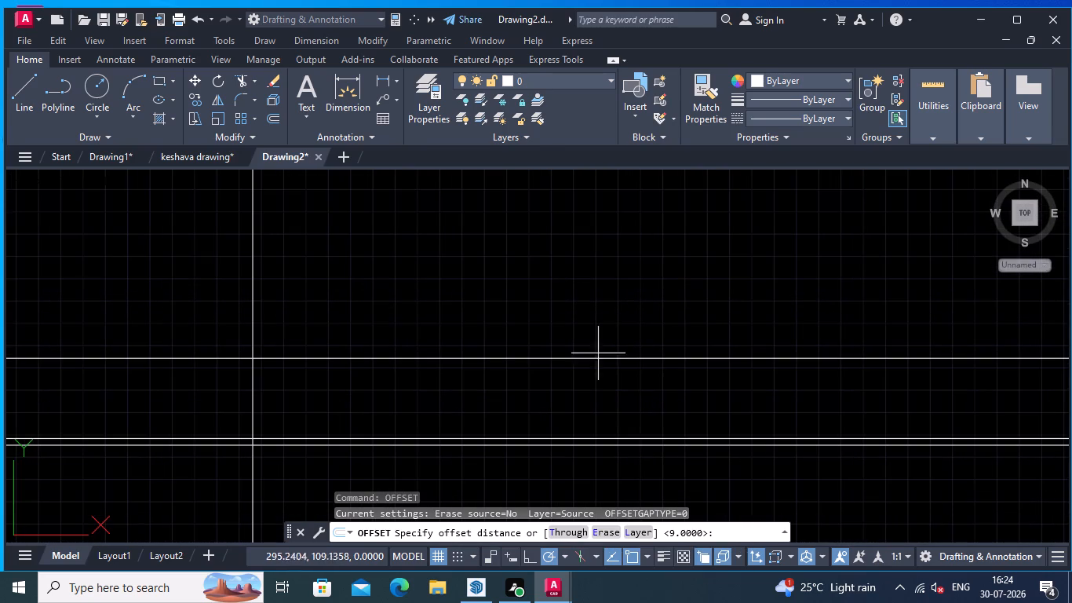
click(596, 357)
text(.75)
key(Return)
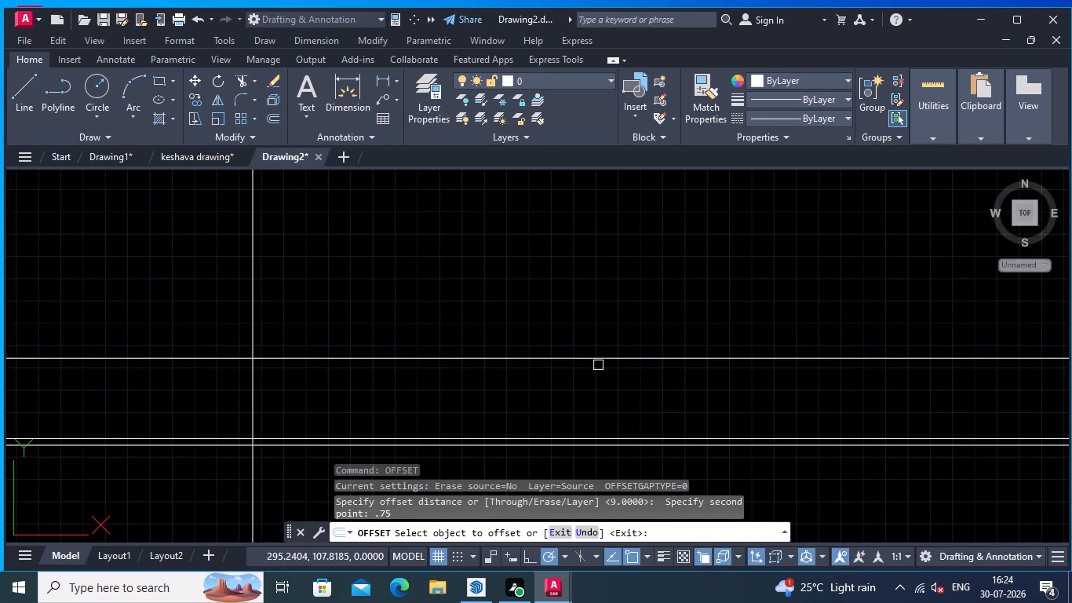
click(598, 360)
click(598, 324)
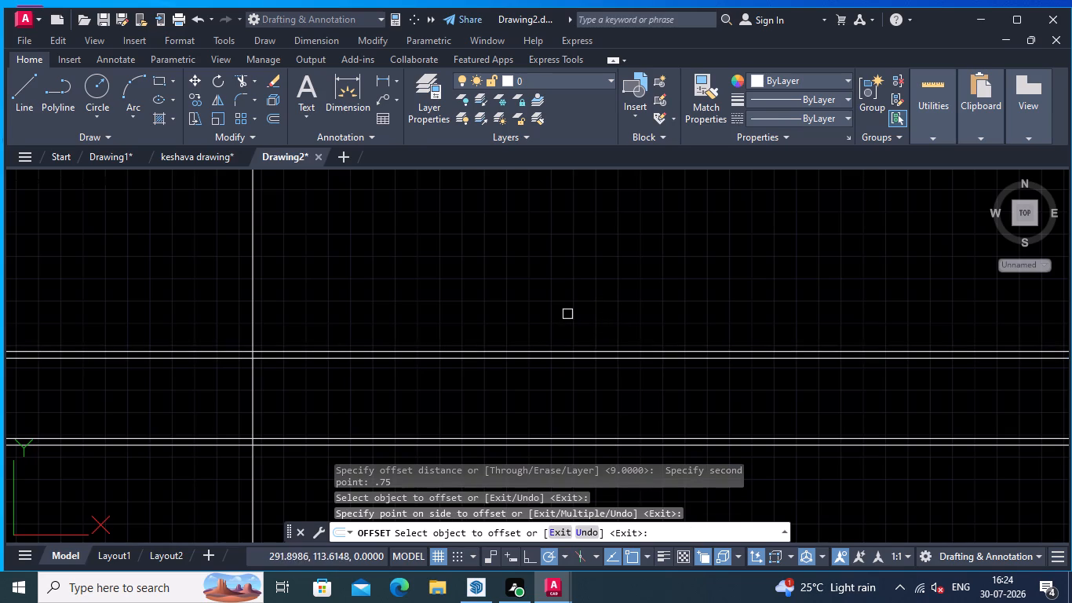
scroll(570, 314, down, 2)
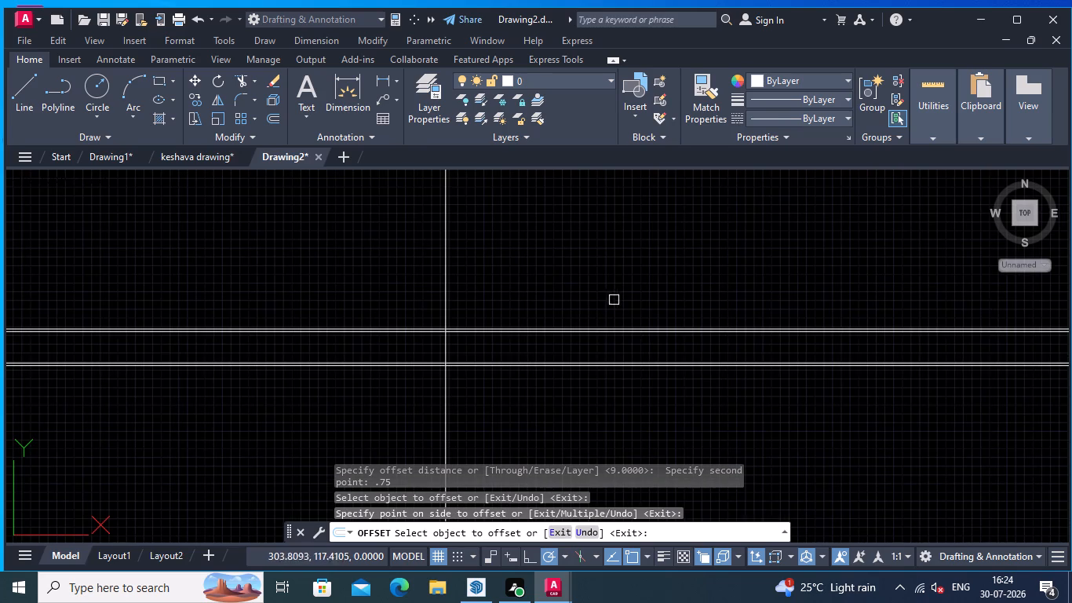
middle_drag(629, 296, 498, 298)
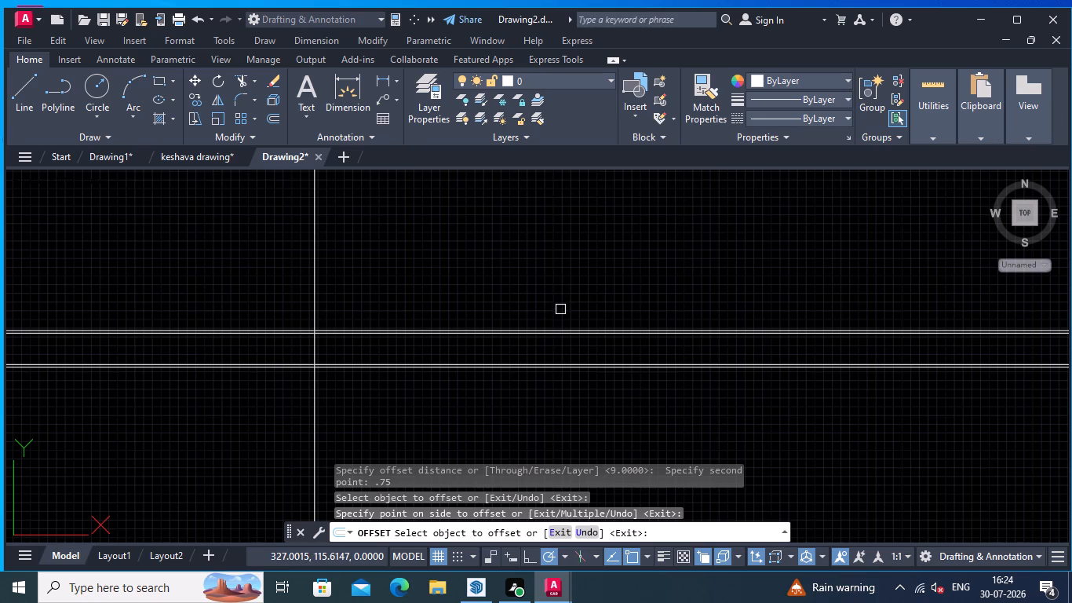
scroll(563, 312, down, 2)
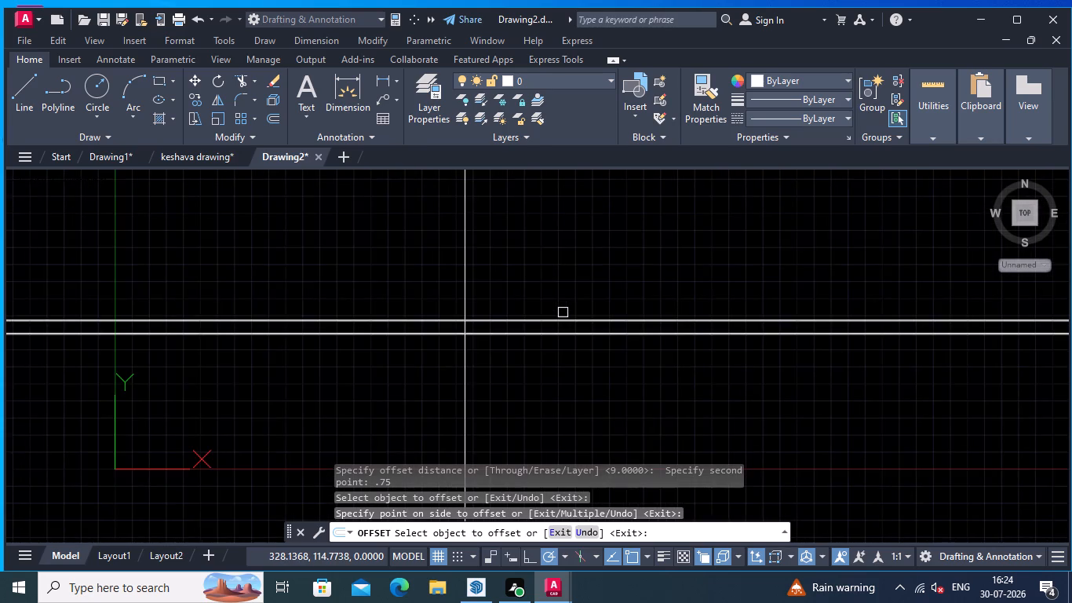
middle_drag(563, 312, 452, 402)
scroll(489, 339, down, 1)
middle_drag(489, 339, 443, 349)
middle_drag(454, 360, 534, 341)
scroll(454, 360, up, 1)
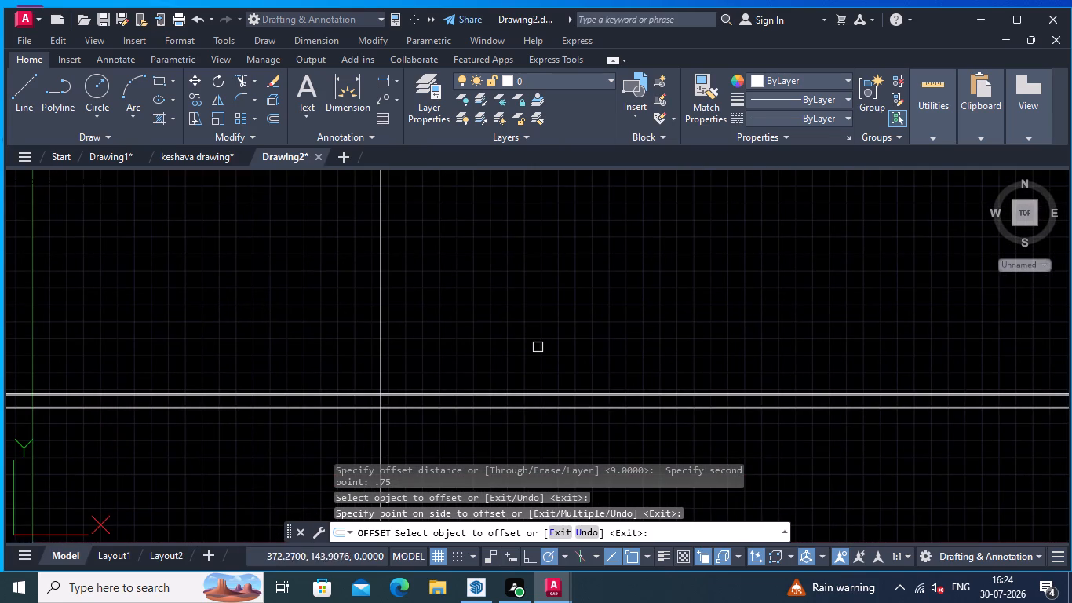
right_click(517, 262)
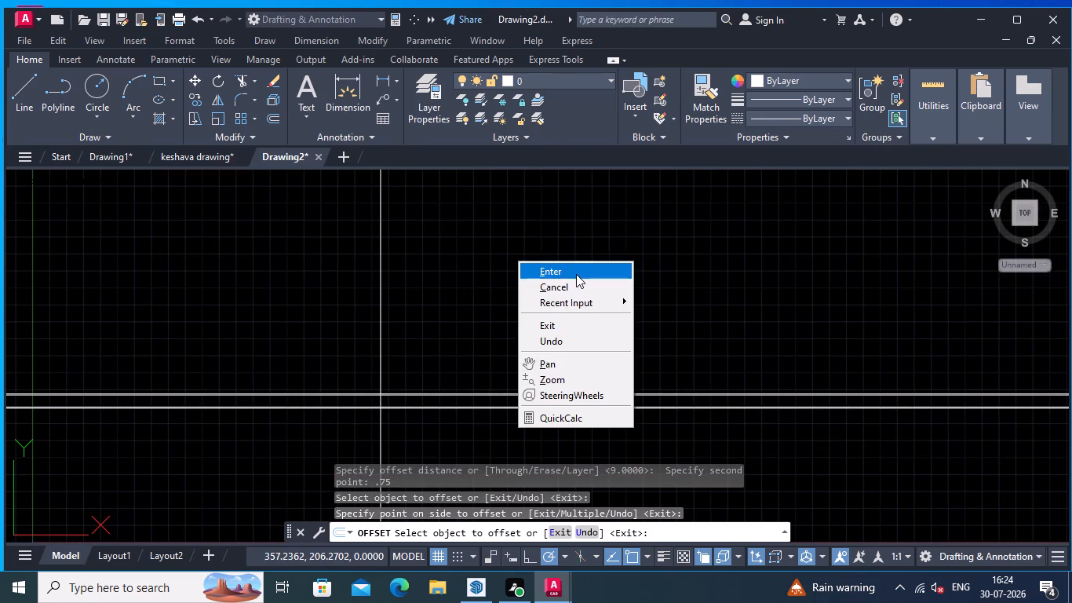
click(576, 274)
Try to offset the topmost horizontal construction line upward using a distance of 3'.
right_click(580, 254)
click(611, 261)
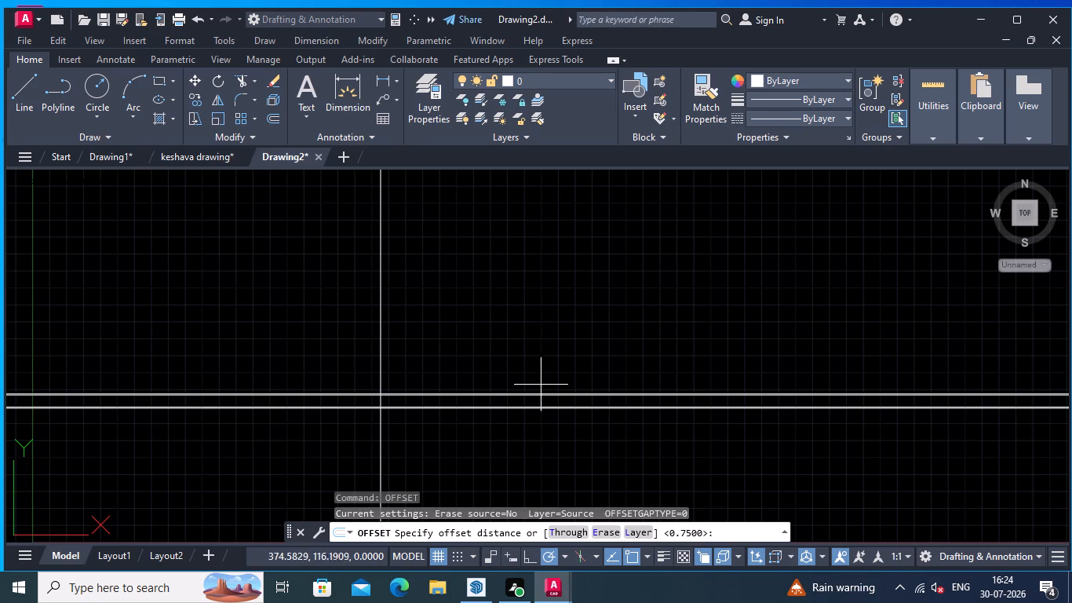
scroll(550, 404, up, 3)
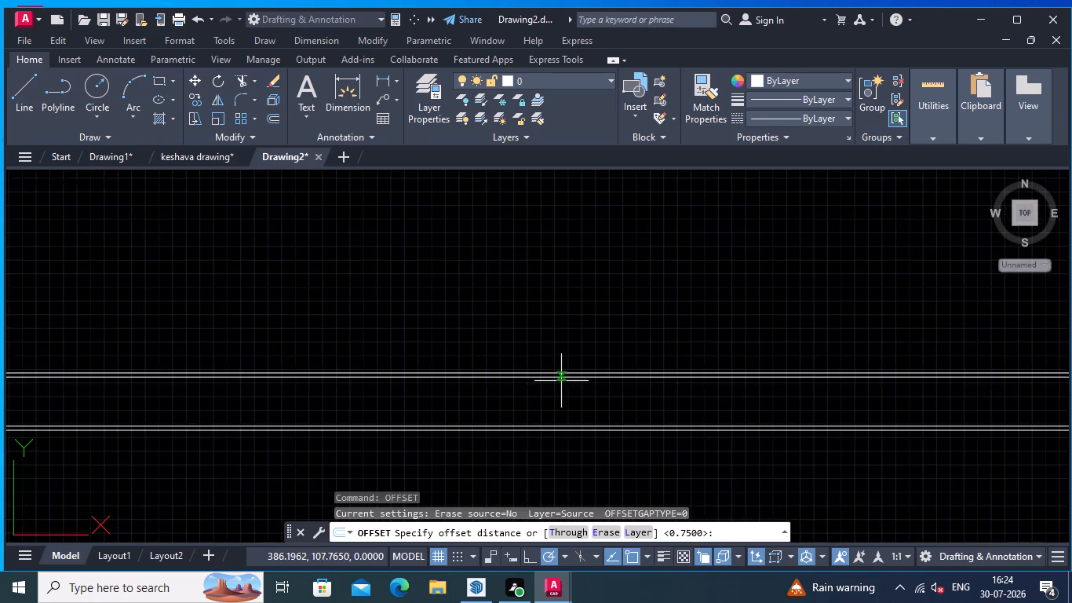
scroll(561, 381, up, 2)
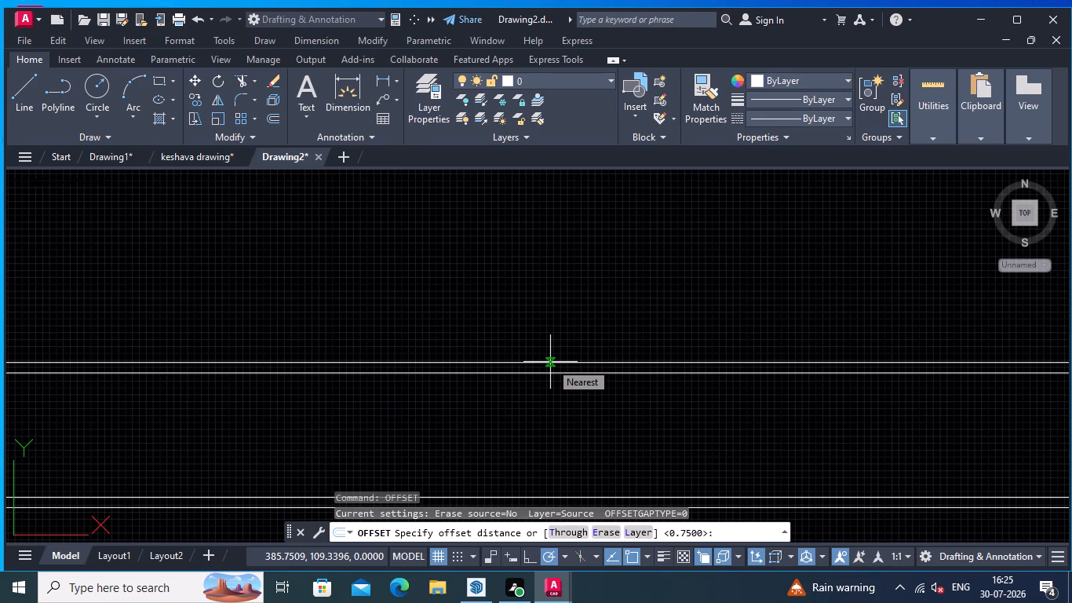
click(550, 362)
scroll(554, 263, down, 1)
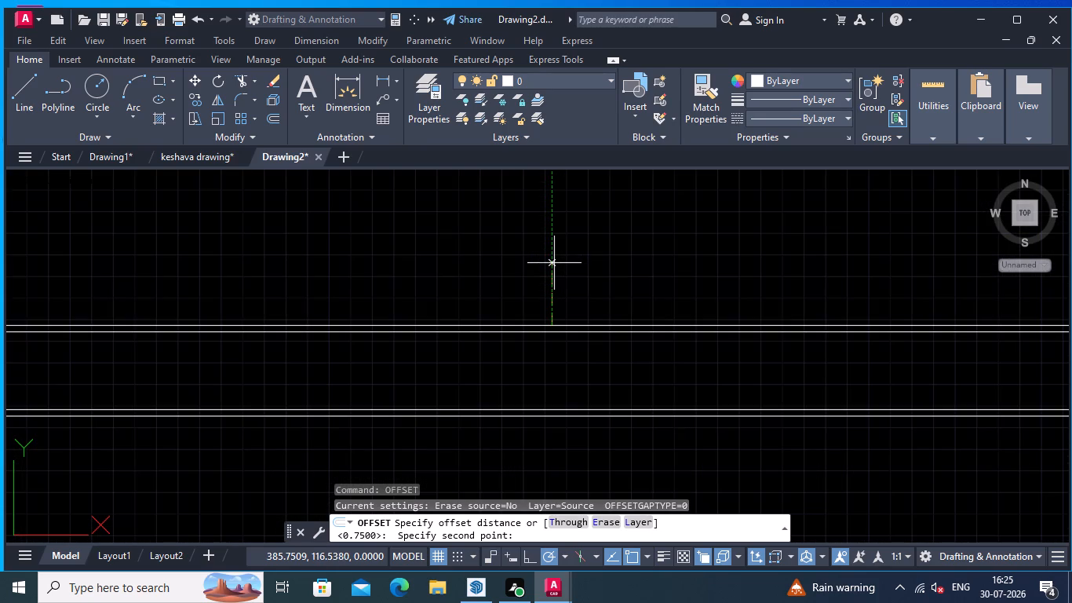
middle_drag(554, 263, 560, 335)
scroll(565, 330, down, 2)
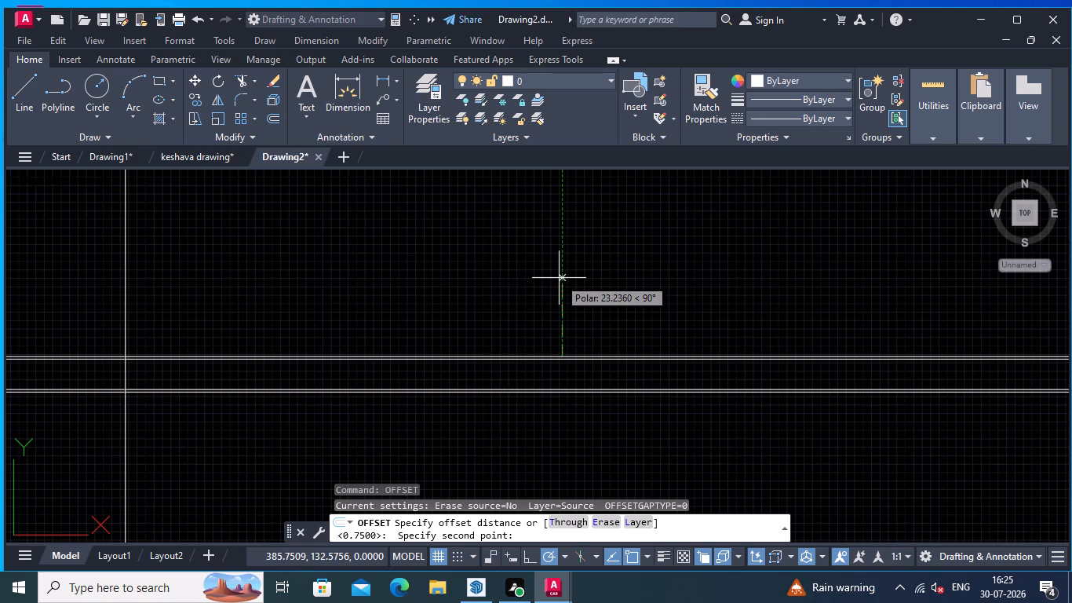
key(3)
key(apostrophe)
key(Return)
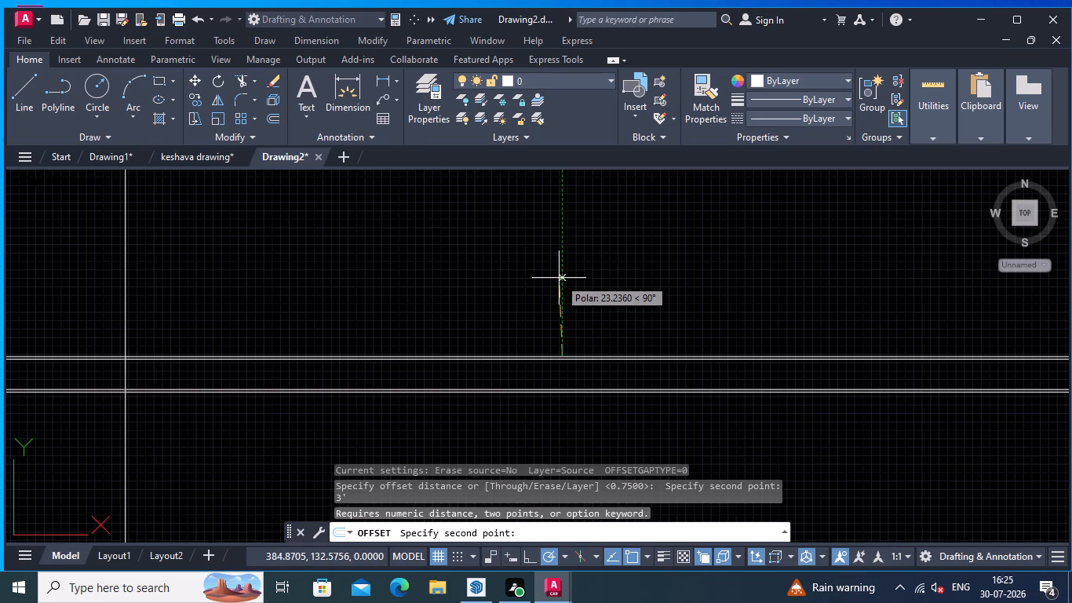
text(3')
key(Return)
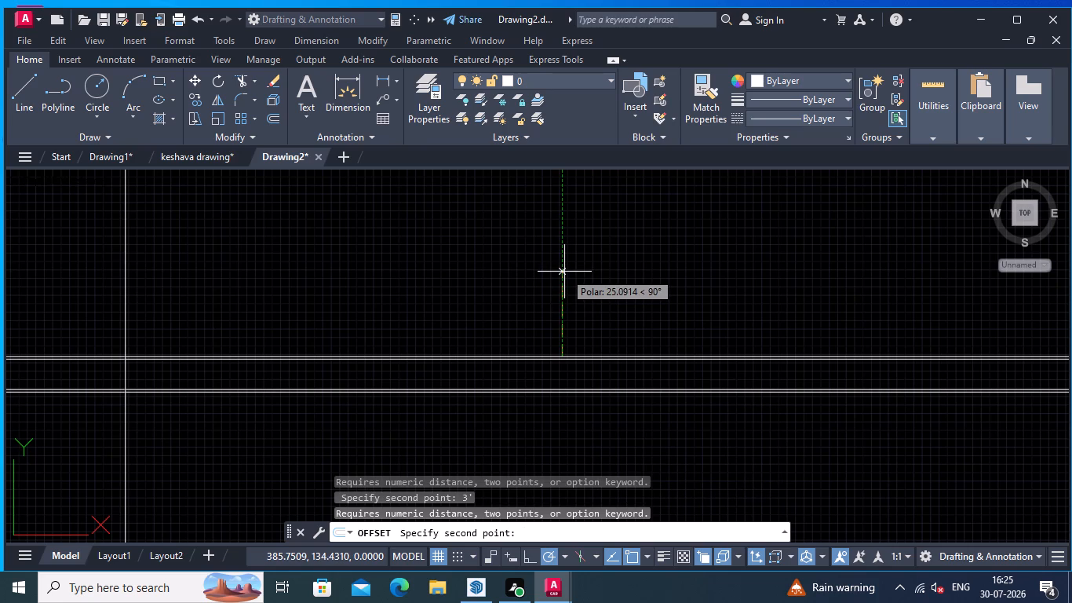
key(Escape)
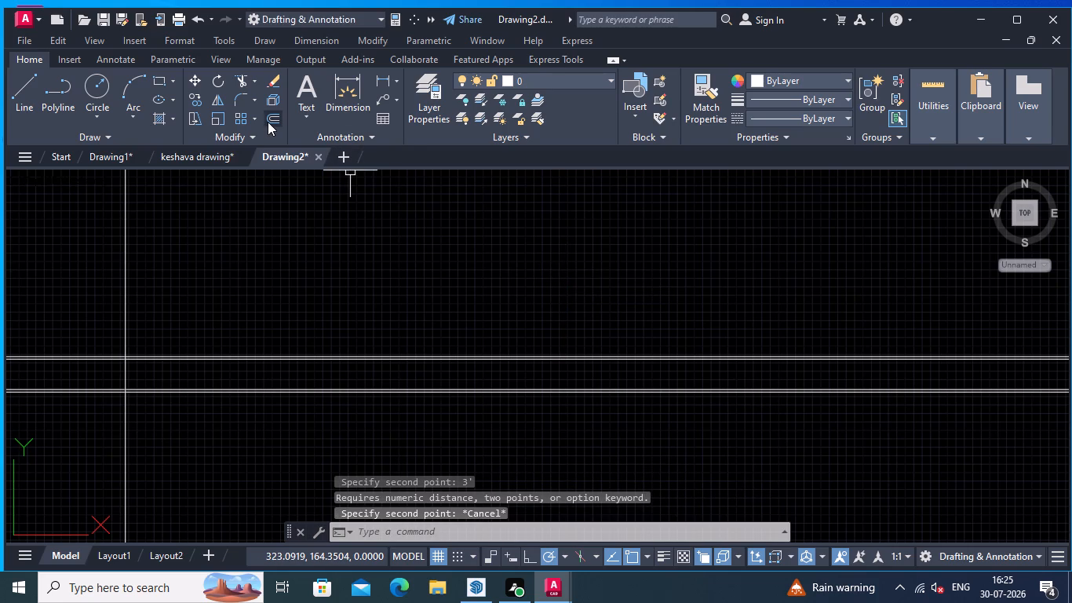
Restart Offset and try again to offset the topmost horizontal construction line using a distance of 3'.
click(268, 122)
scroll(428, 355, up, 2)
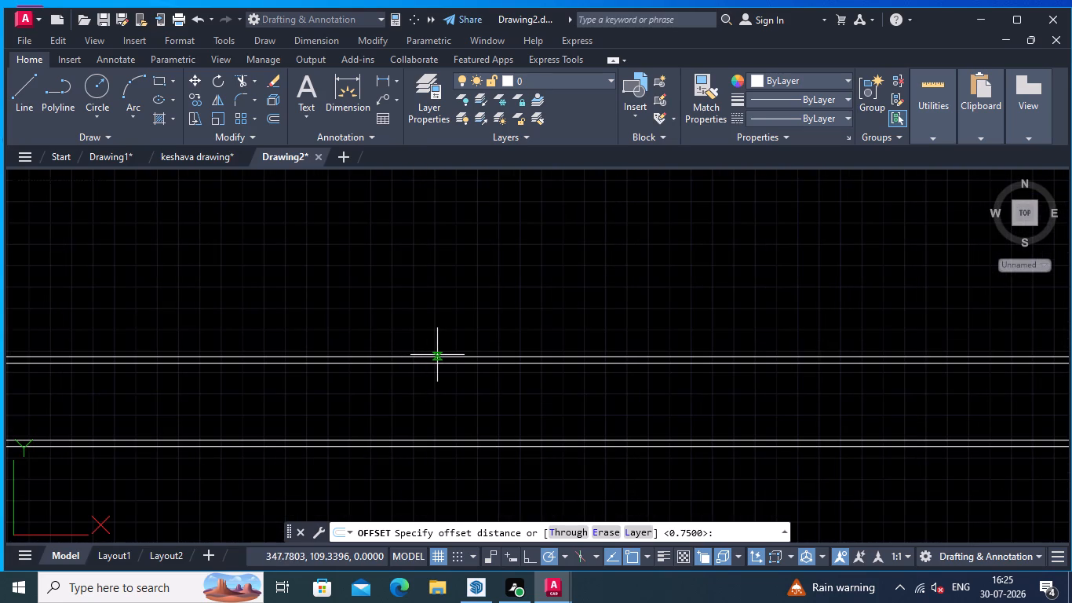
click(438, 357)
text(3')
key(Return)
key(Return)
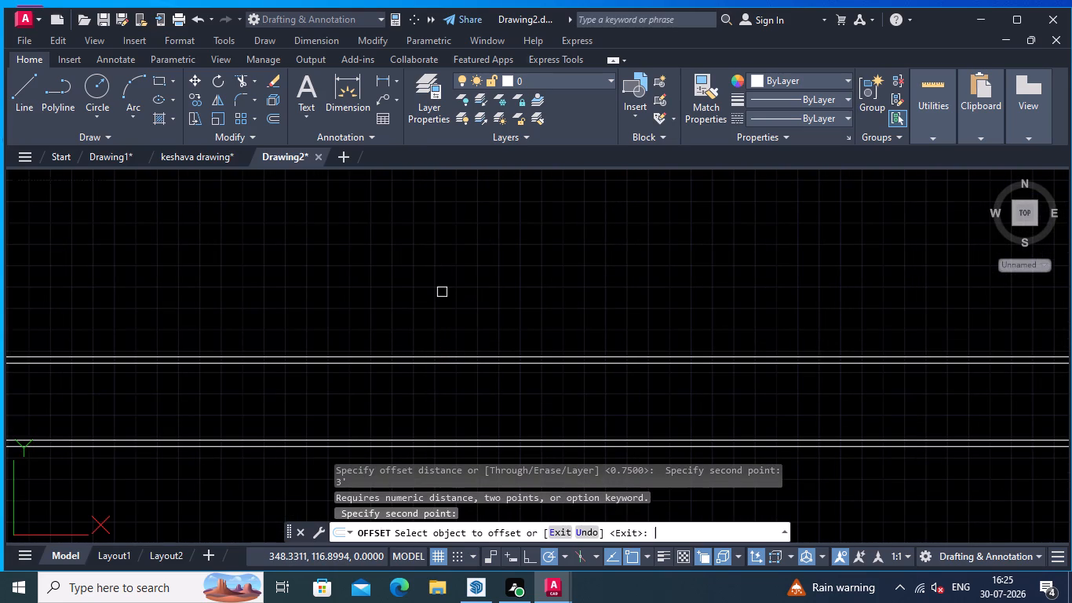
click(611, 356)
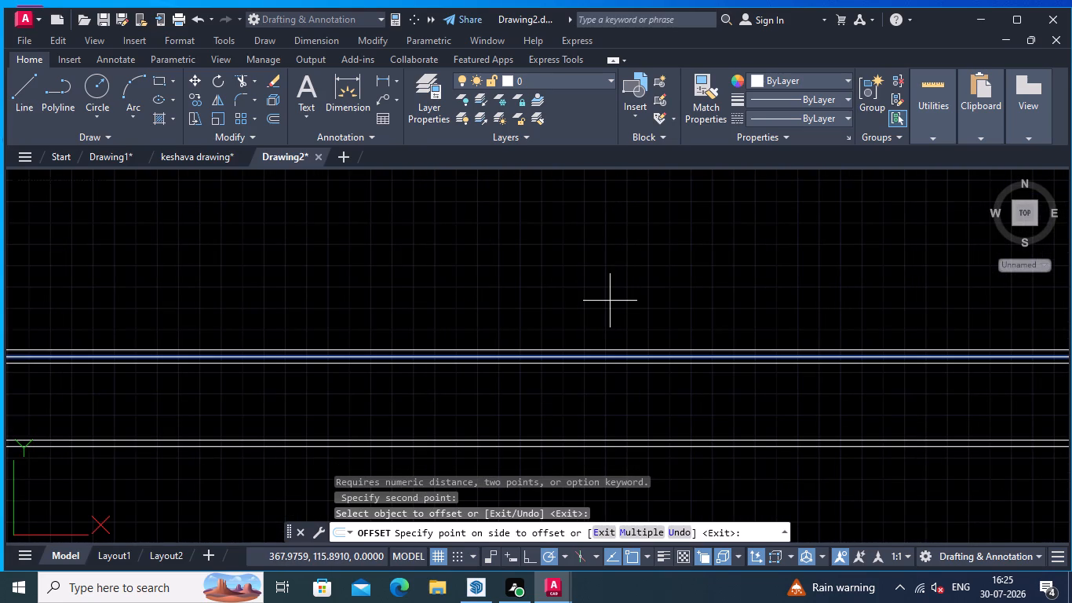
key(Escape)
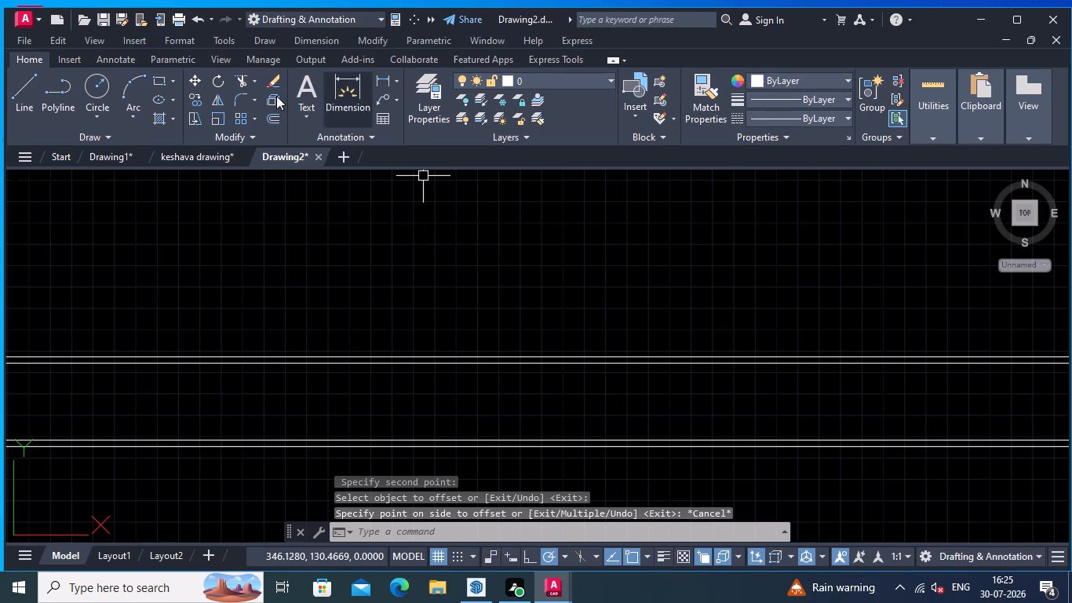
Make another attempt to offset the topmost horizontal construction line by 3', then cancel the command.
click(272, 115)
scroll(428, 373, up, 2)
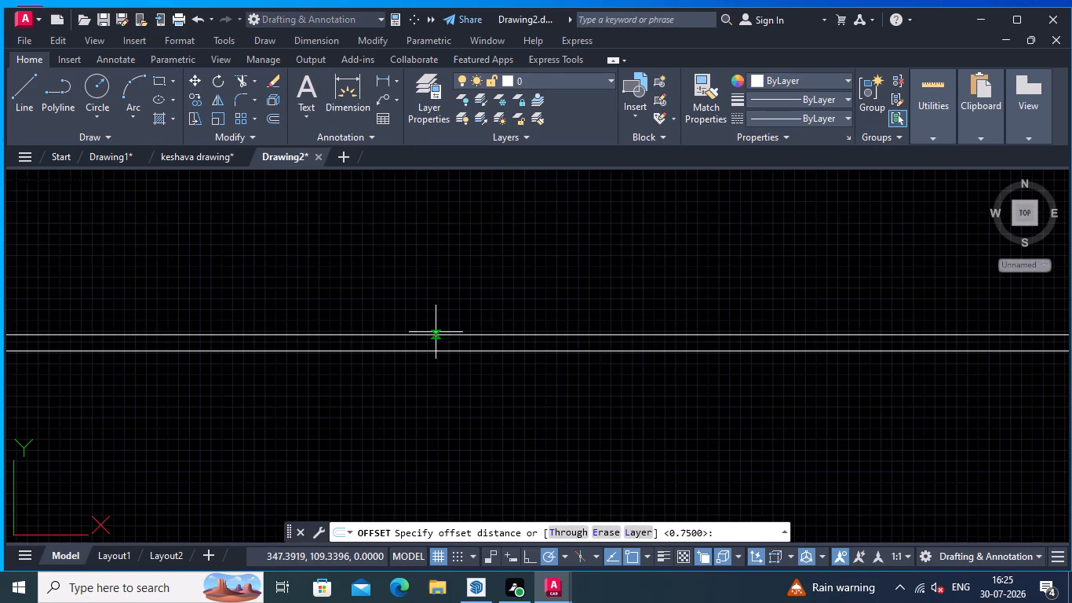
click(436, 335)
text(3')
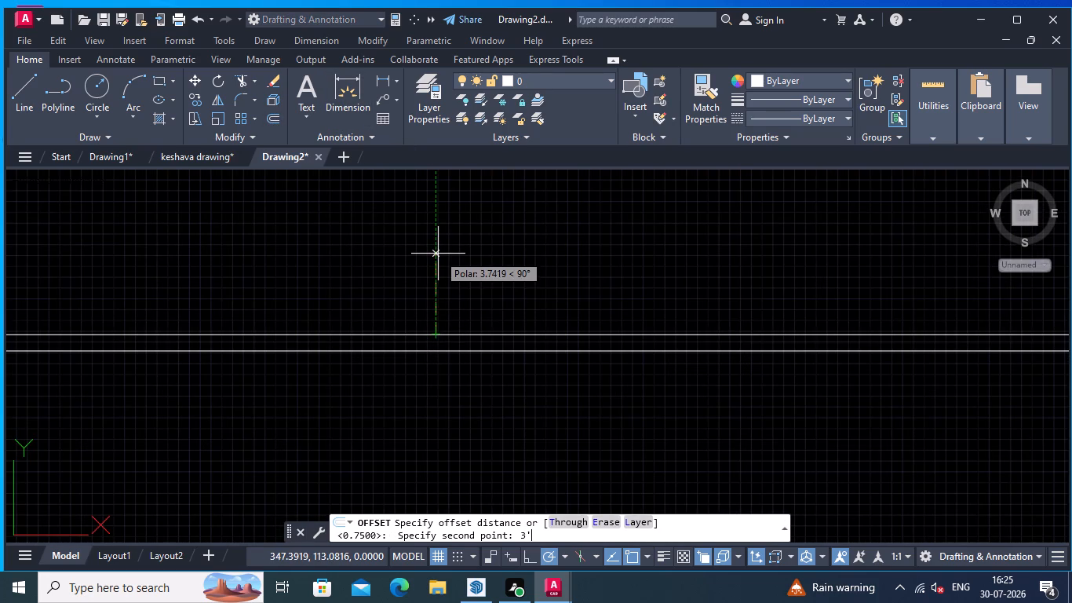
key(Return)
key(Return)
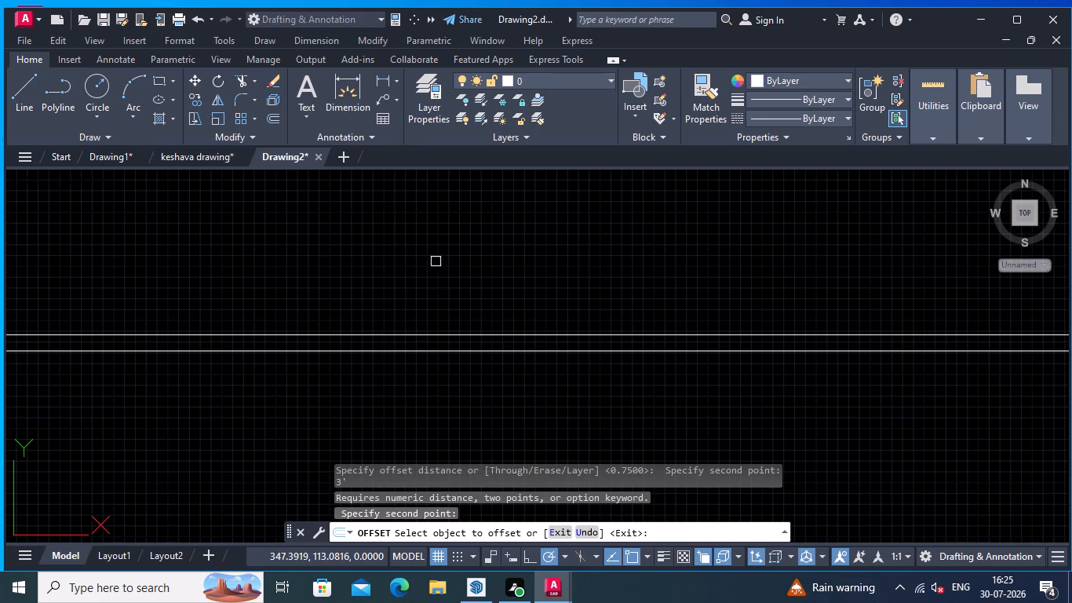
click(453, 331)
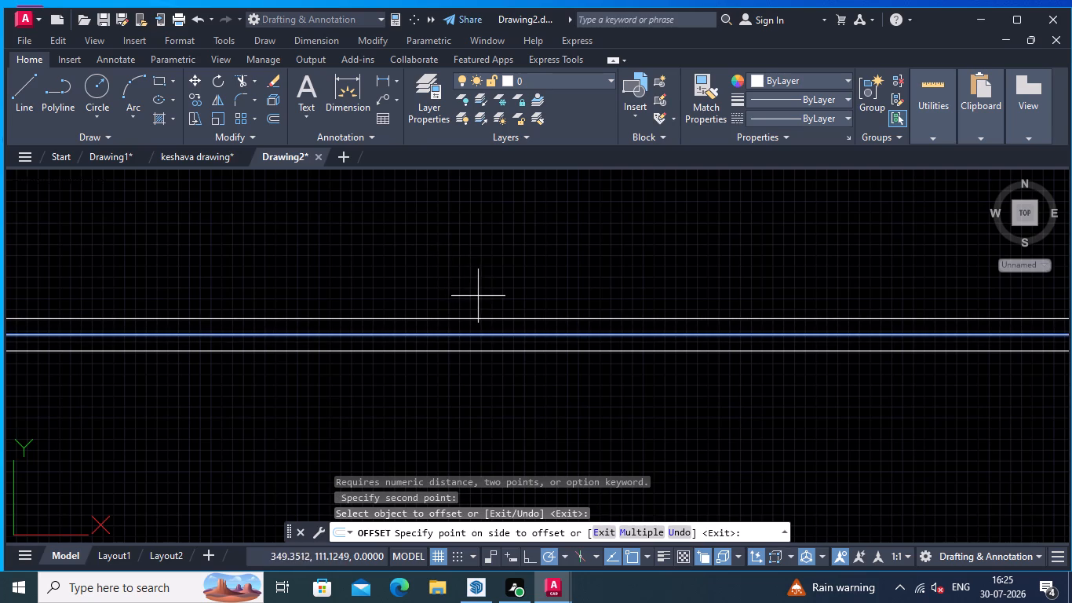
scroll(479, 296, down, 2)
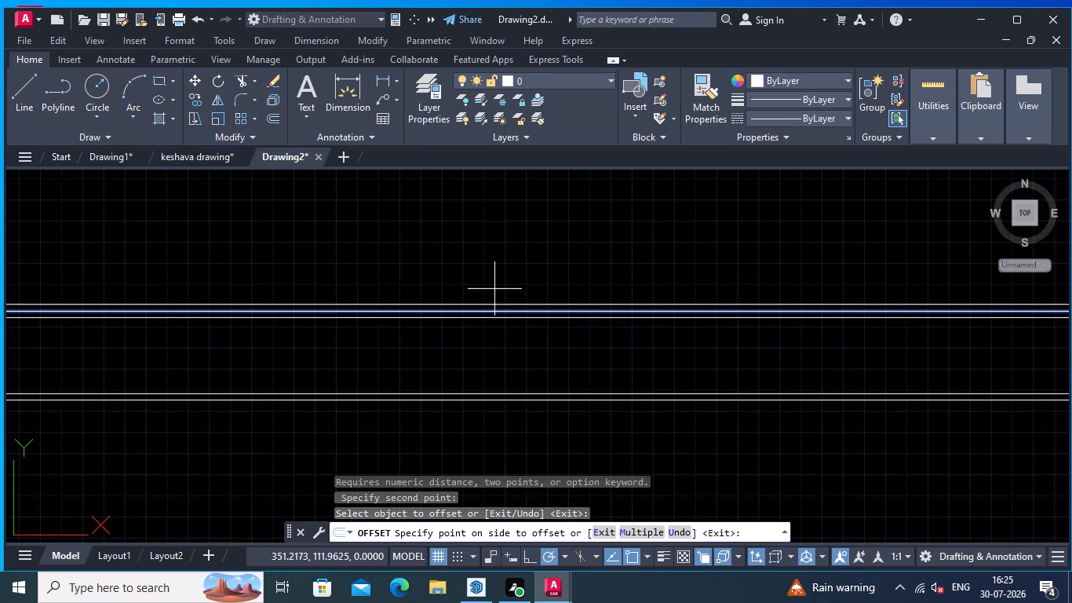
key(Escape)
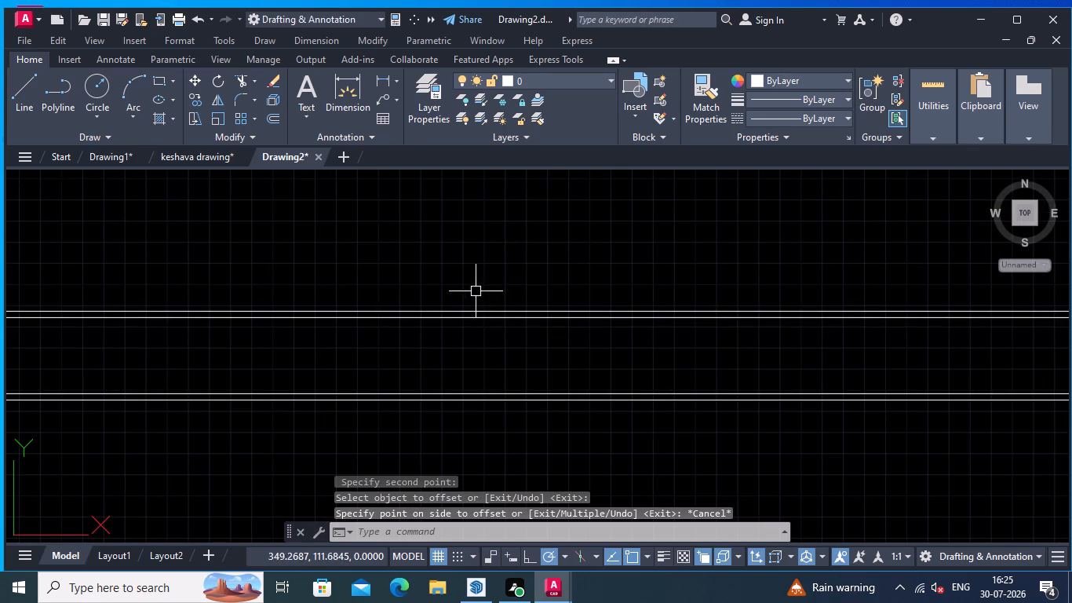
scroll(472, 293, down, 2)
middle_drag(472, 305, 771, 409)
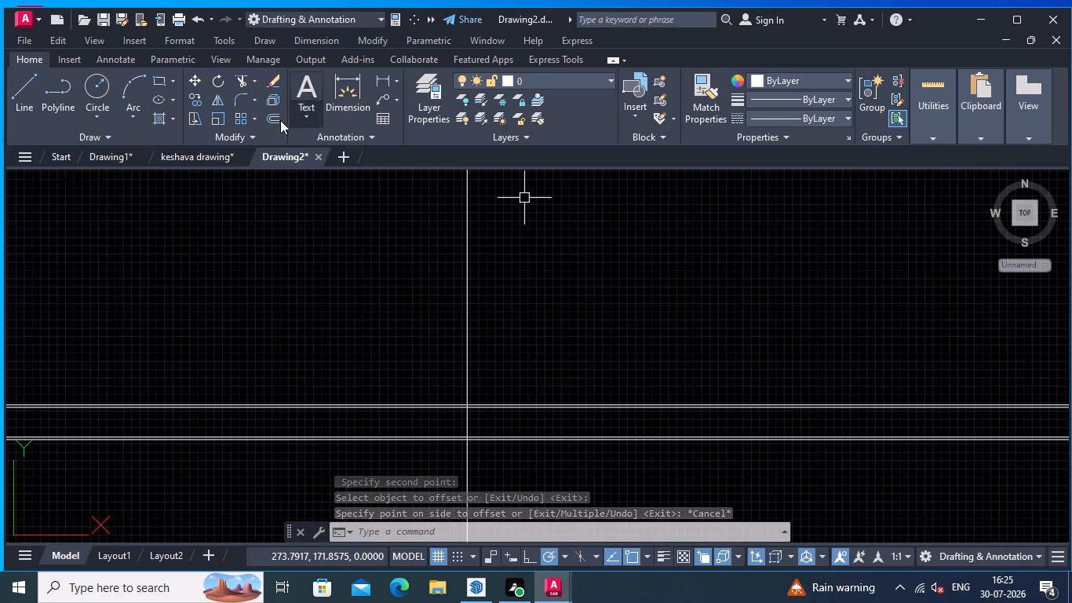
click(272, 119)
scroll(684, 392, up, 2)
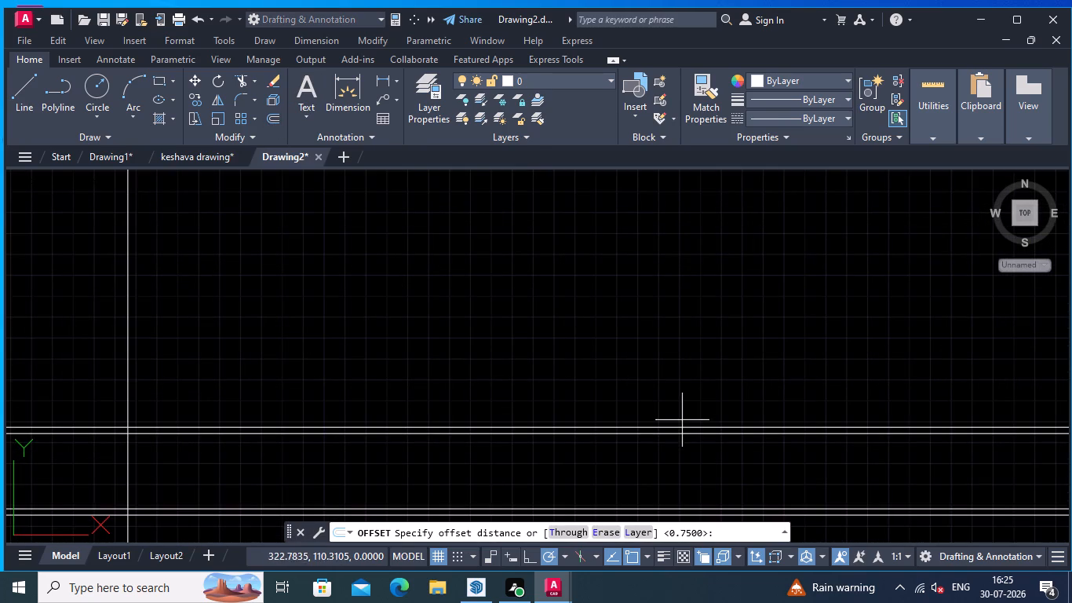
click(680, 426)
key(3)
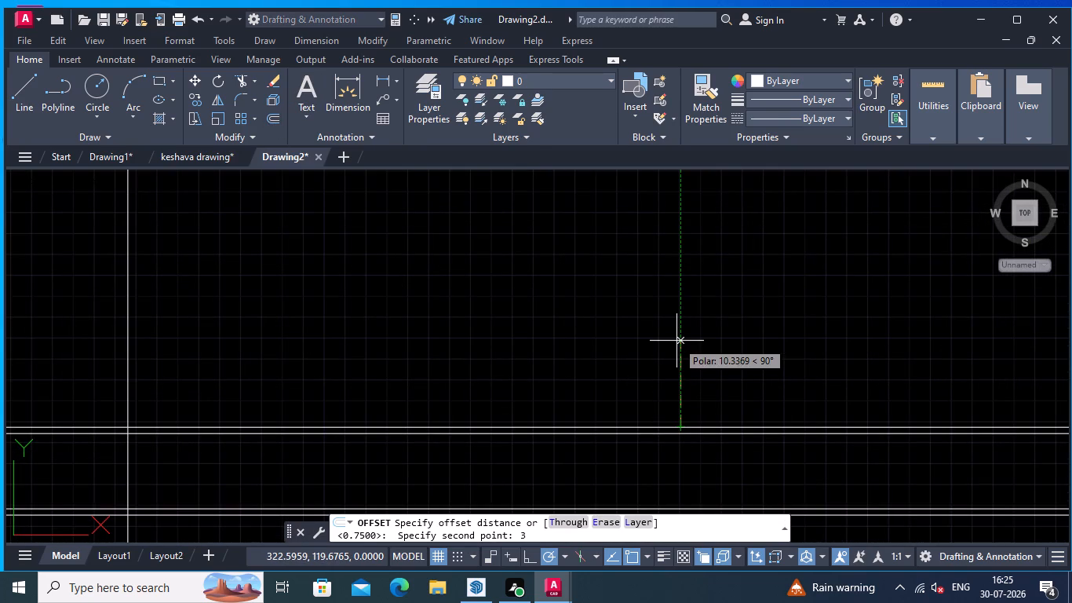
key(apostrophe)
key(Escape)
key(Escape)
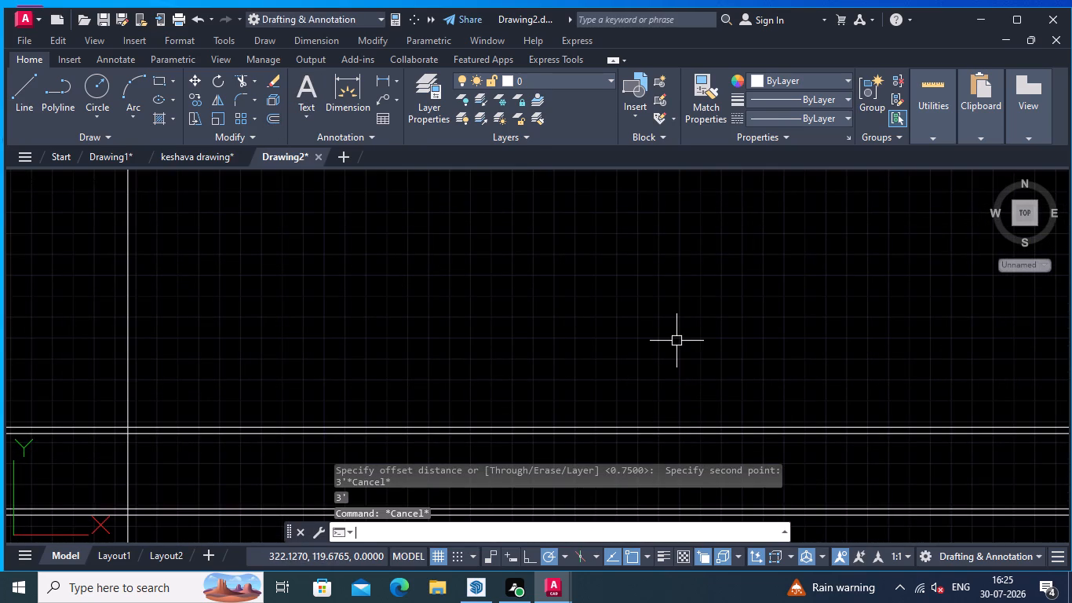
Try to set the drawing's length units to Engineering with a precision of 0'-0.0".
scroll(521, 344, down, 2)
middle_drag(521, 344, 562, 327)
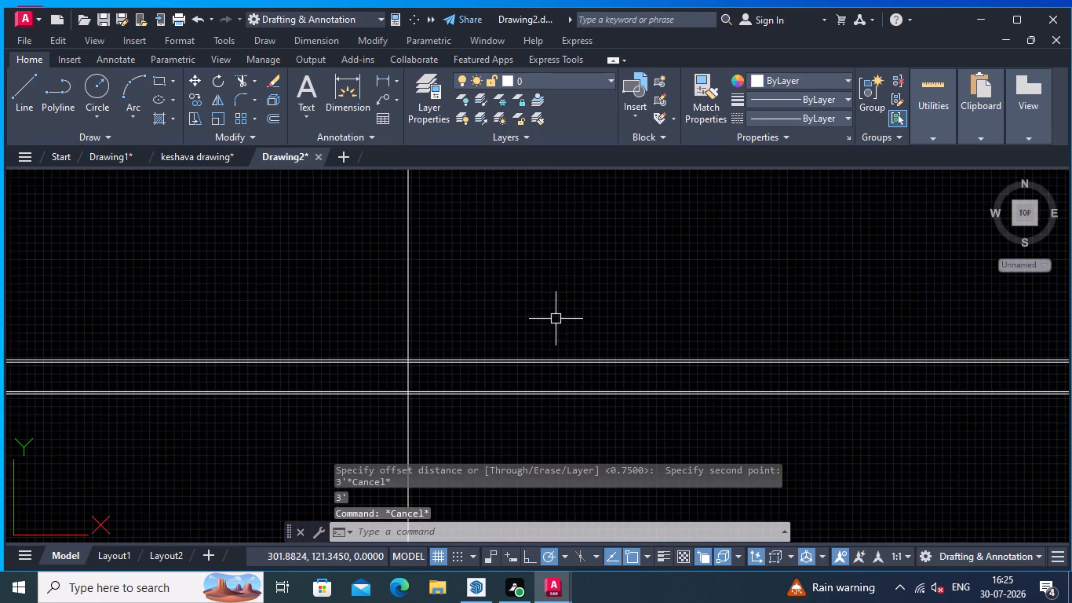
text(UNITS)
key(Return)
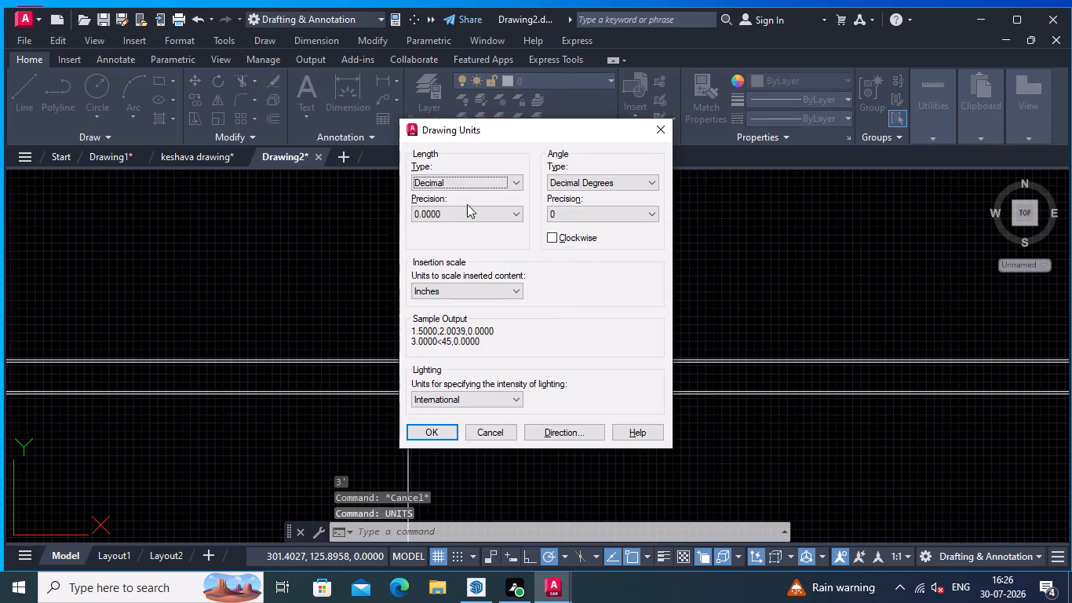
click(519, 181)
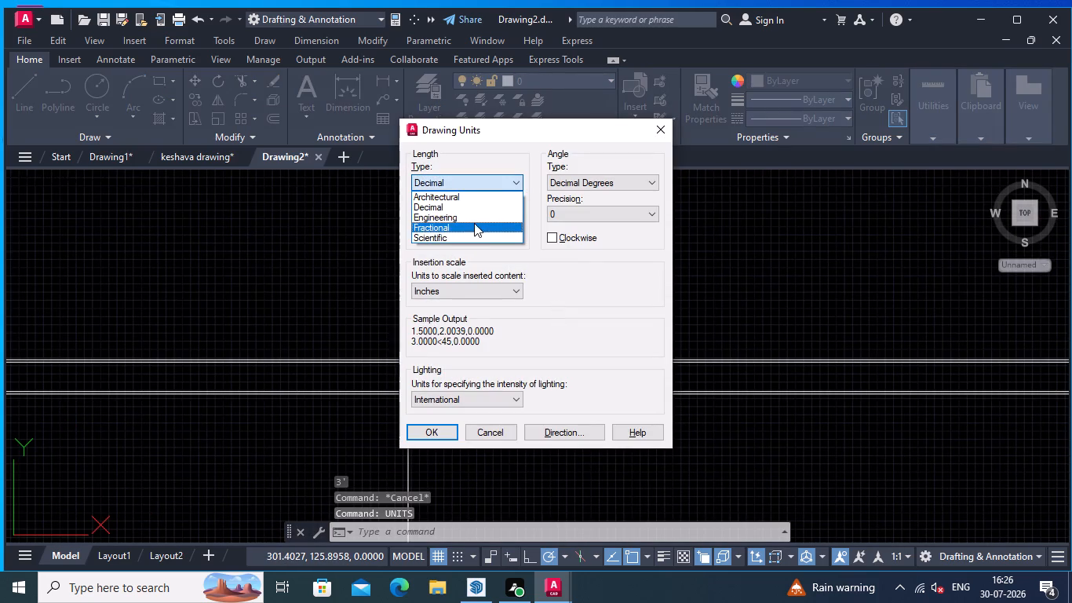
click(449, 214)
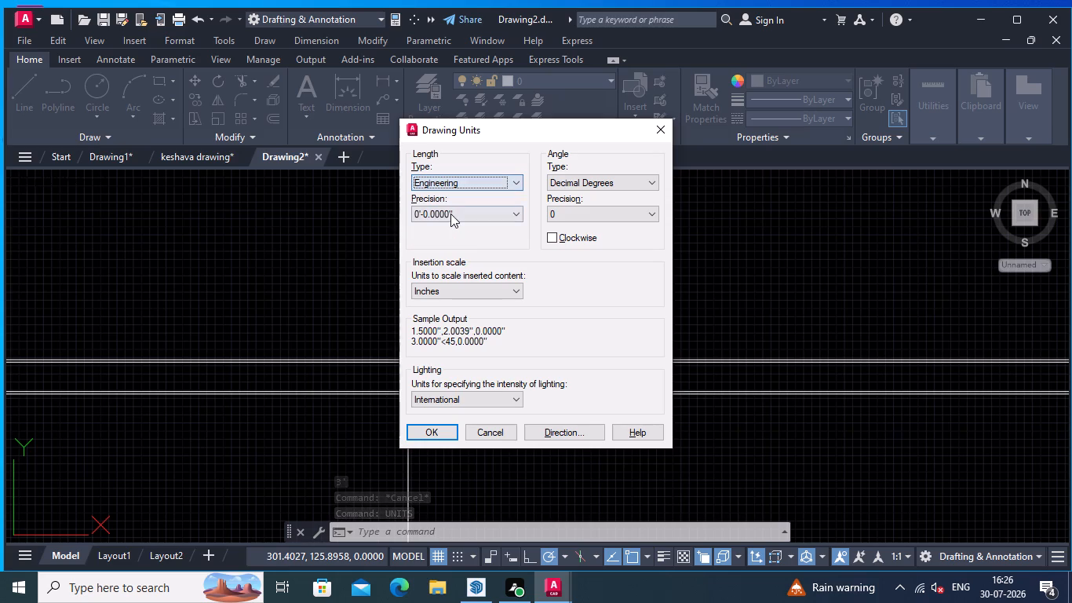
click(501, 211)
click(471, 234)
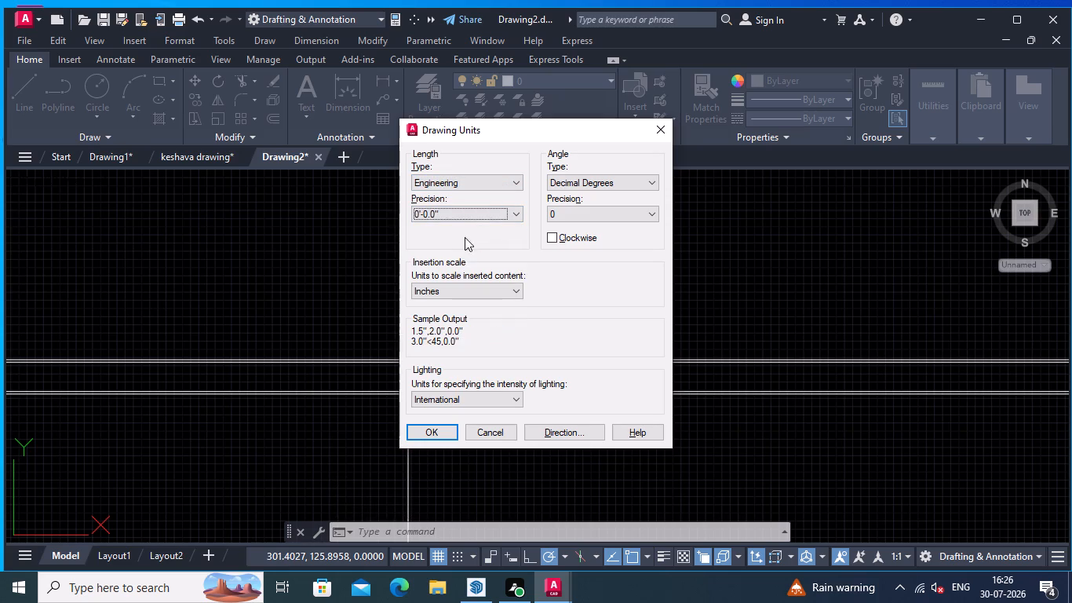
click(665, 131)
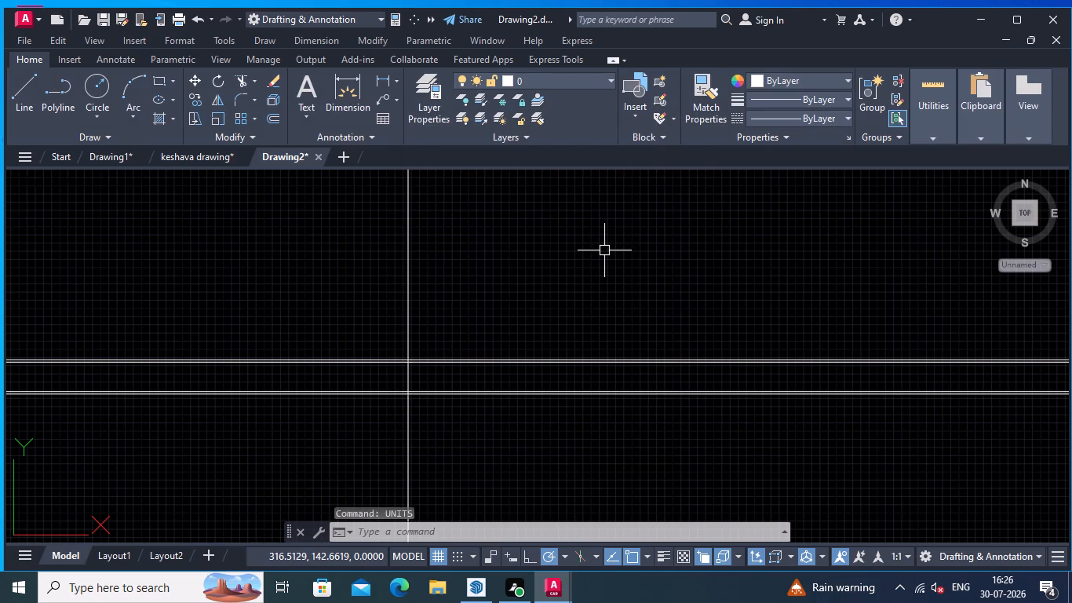
Open the Standard dimension style for modification and set its arrow size to 5.
key(d)
key(Return)
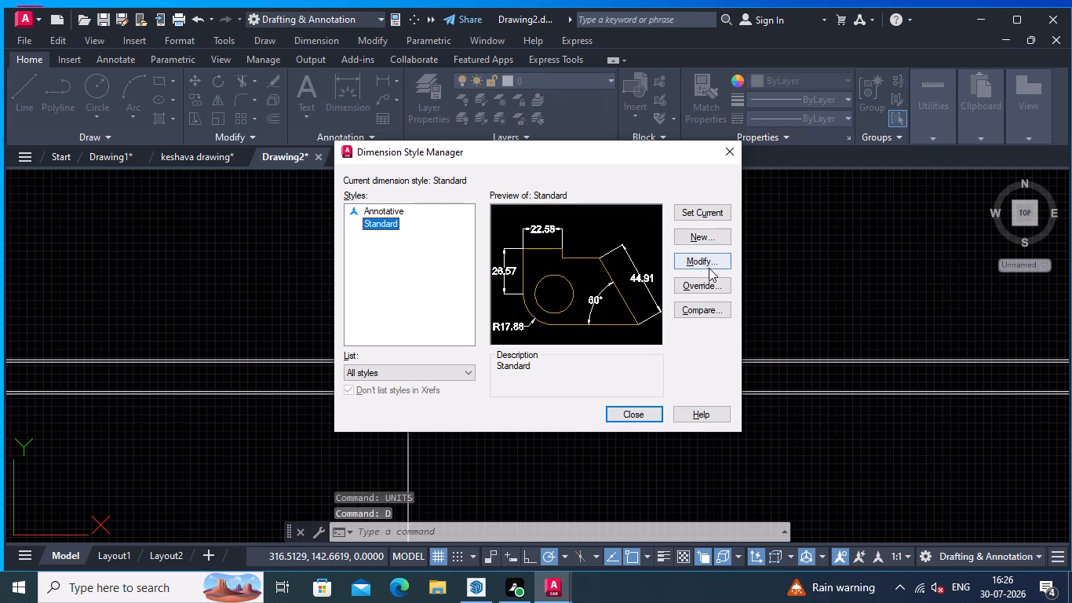
click(709, 264)
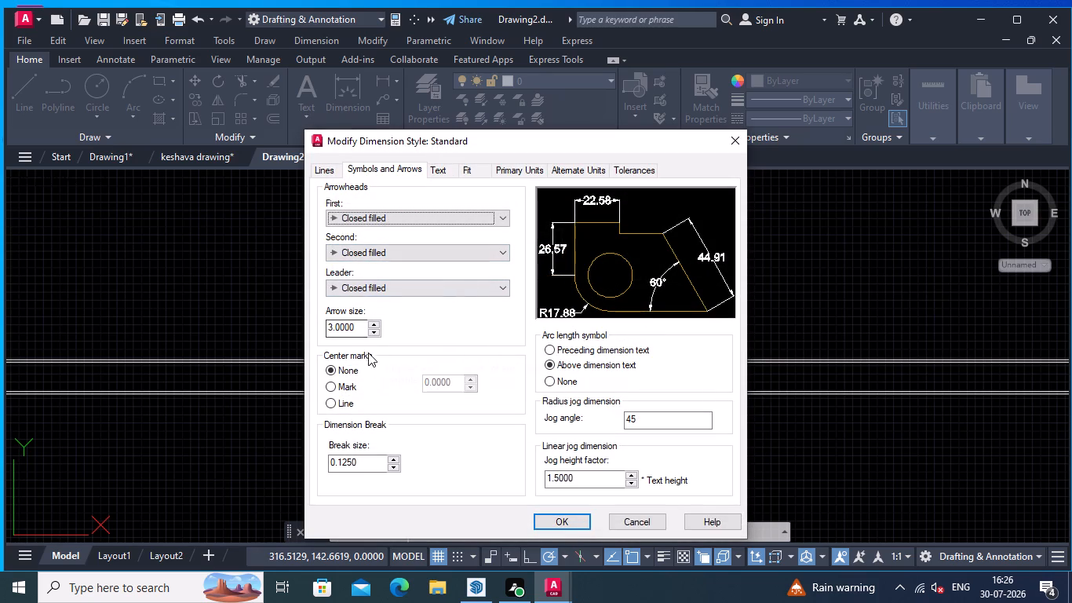
click(354, 324)
key(BackSpace)
key(BackSpace)
key(BackSpace)
key(BackSpace)
key(BackSpace)
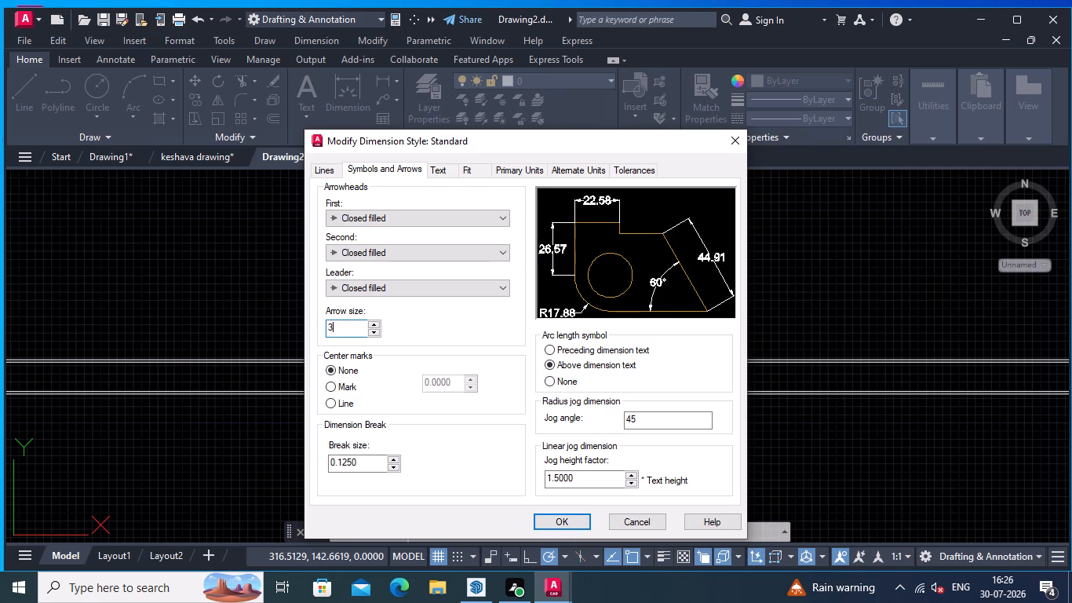
key(BackSpace)
key(5)
key(Return)
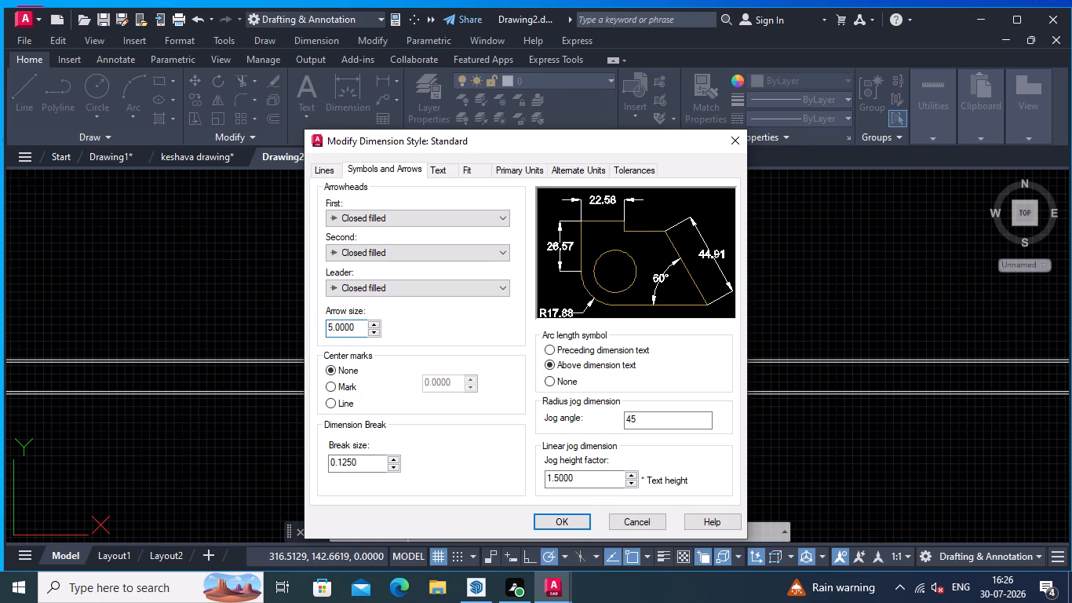
Set the style's linear primary units to Engineering format with a precision of 0'-0.0".
click(529, 172)
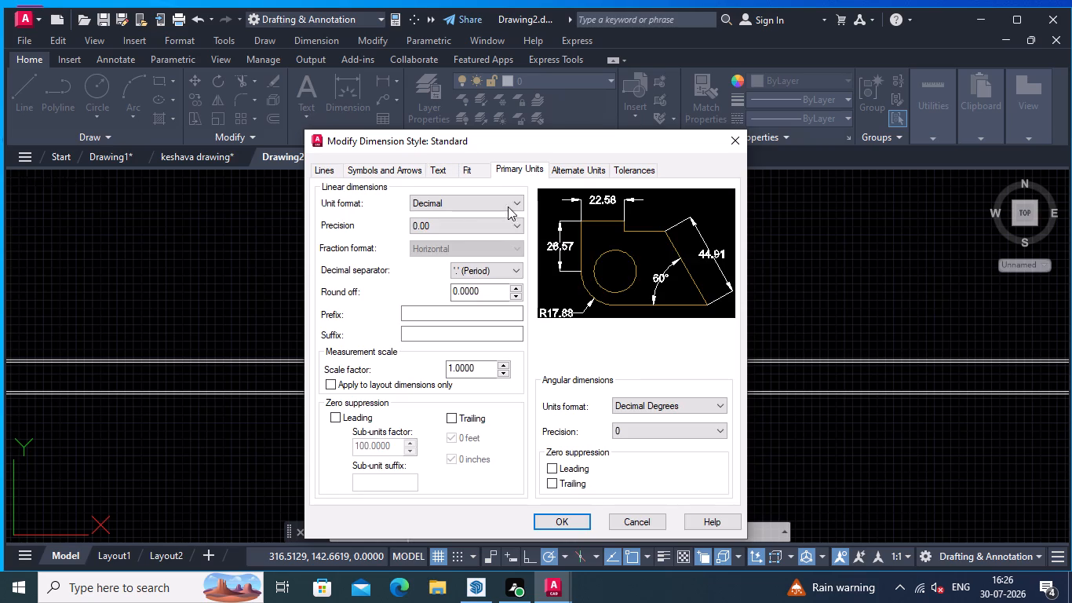
click(459, 203)
click(448, 235)
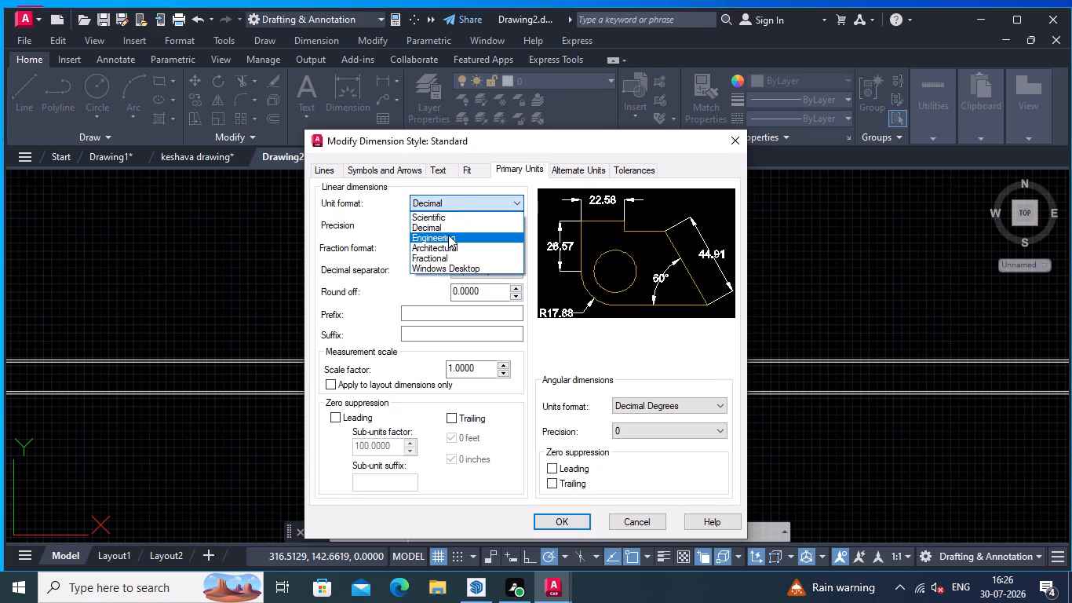
click(452, 225)
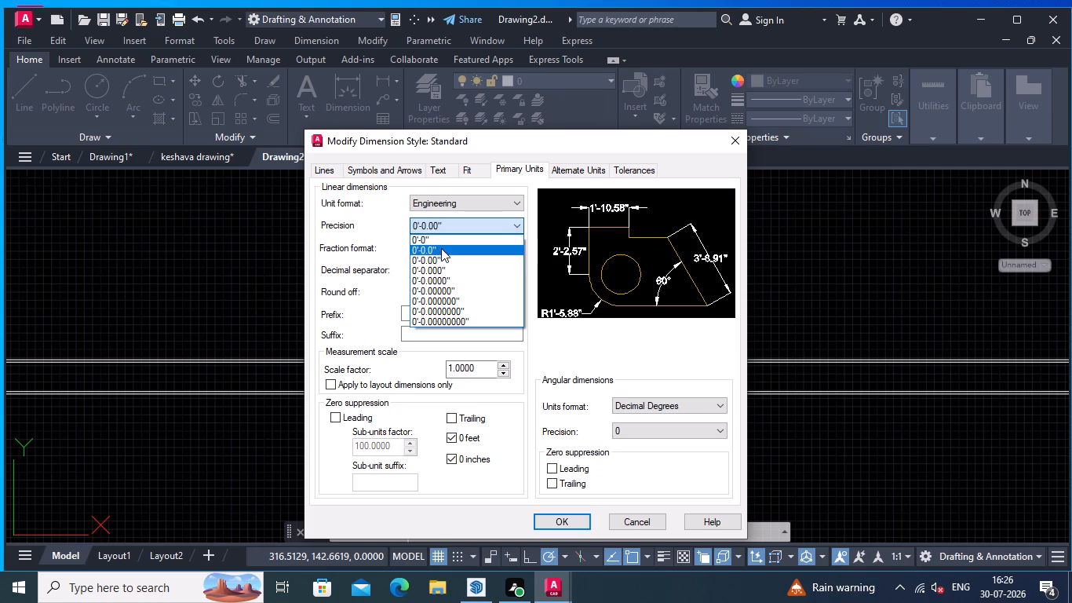
click(441, 248)
Re-enter the Standard dimension style's arrow size as 5.
click(412, 172)
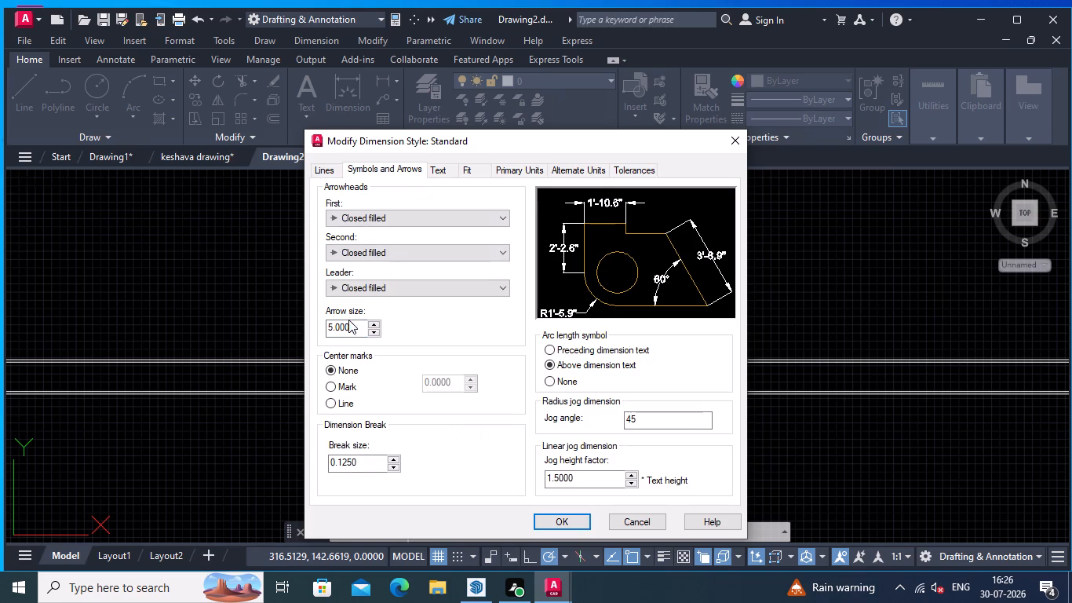
click(359, 324)
key(BackSpace)
key(BackSpace)
key(BackSpace)
key(BackSpace)
key(BackSpace)
key(BackSpace)
key(BackSpace)
key(5)
key(Return)
Set the Standard dimension style's text height to 5.
click(521, 174)
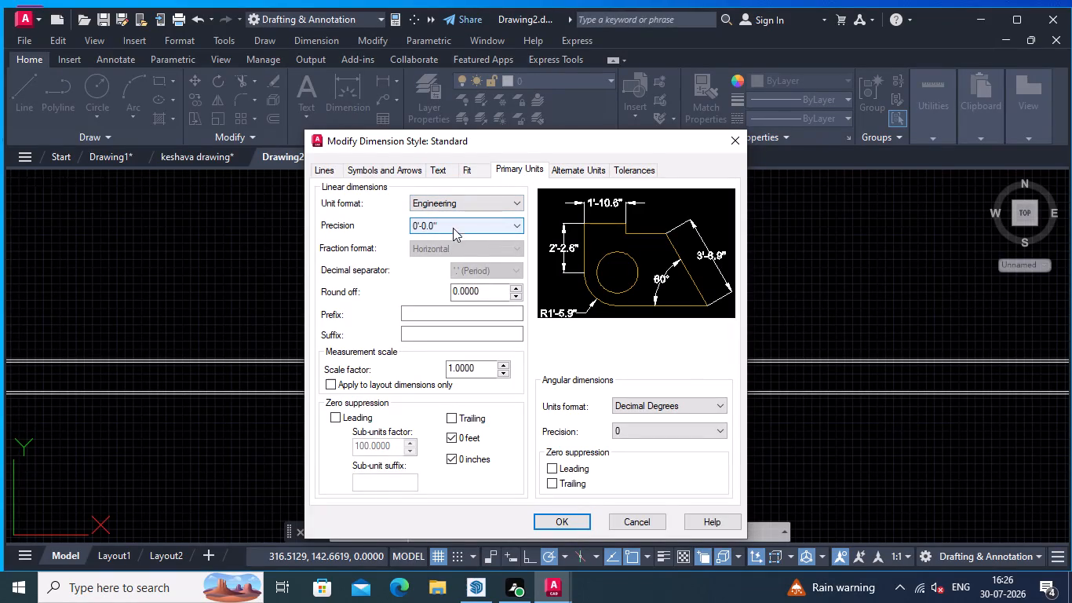
click(436, 168)
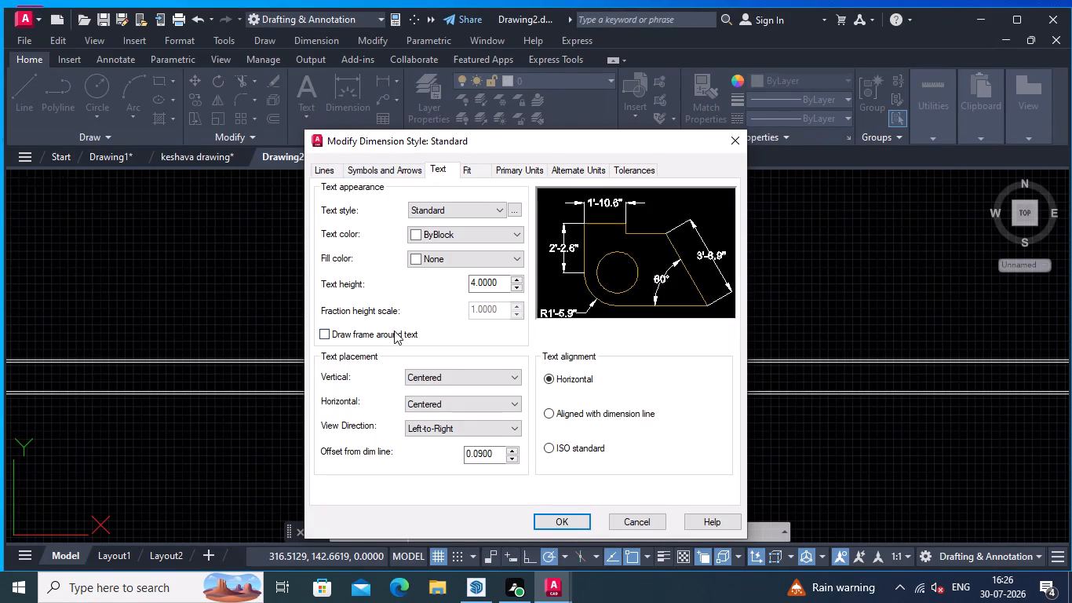
click(501, 282)
key(BackSpace)
key(BackSpace)
key(BackSpace)
key(BackSpace)
key(BackSpace)
key(BackSpace)
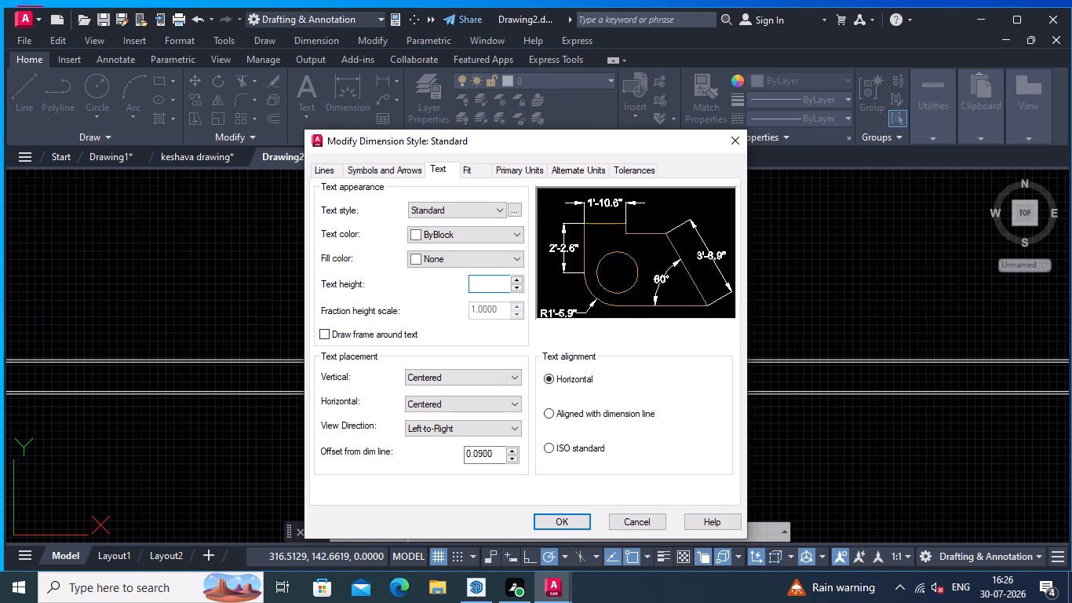
key(5)
key(Return)
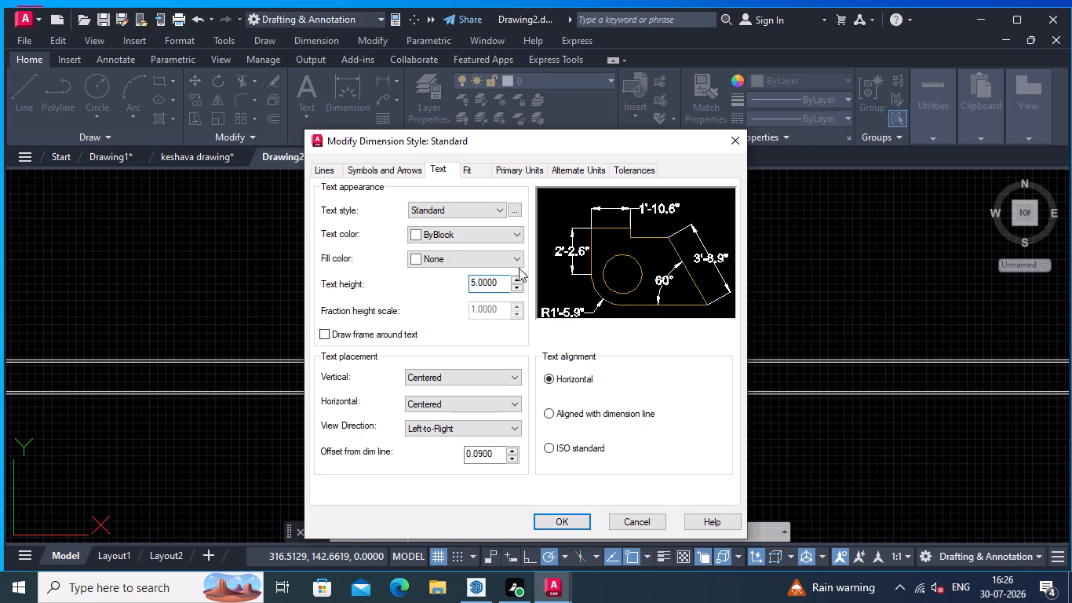
Select 0'-0.0" as the linear dimension precision, apply the style changes, and set Standard as the current dimension style.
click(512, 170)
click(517, 224)
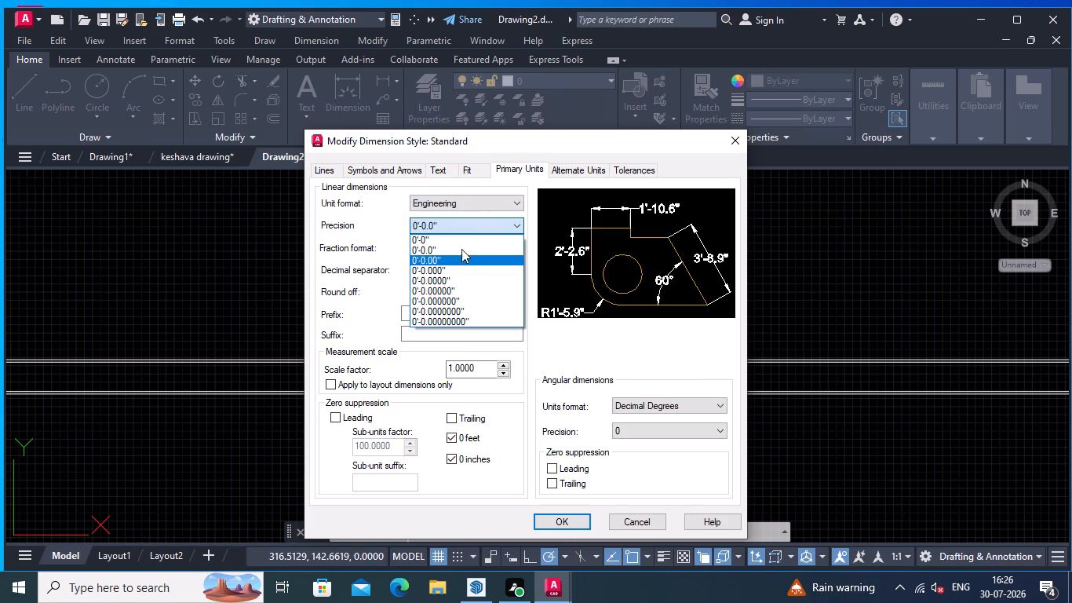
click(417, 250)
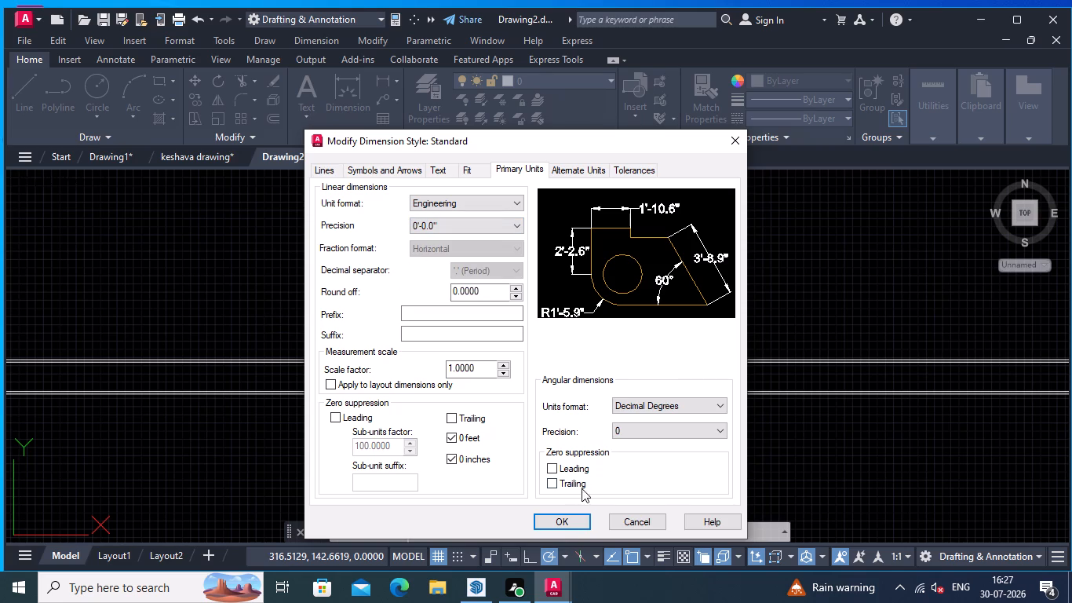
click(556, 518)
click(692, 214)
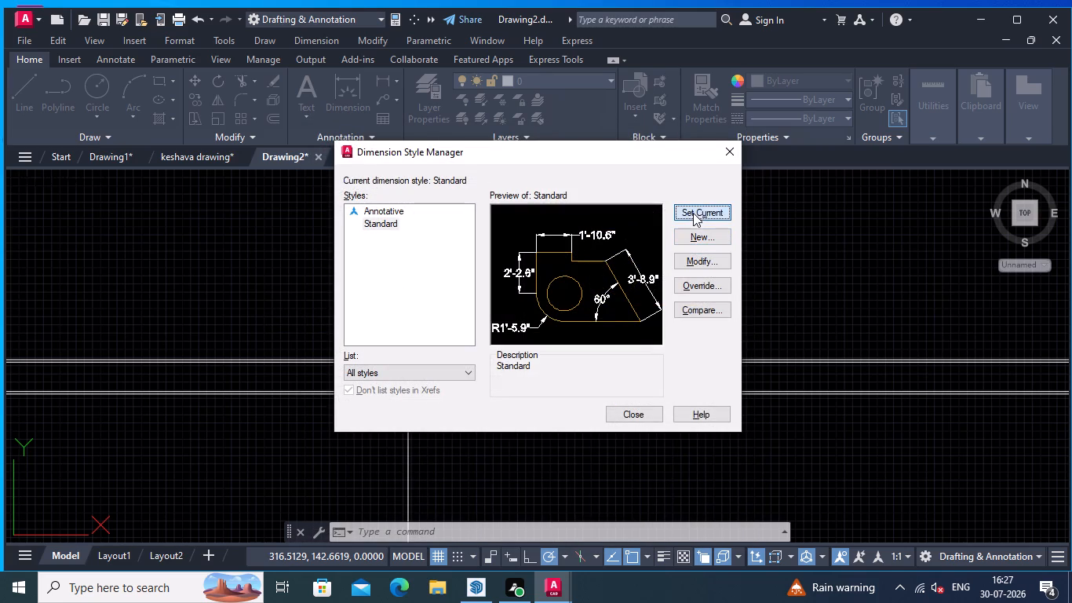
click(627, 412)
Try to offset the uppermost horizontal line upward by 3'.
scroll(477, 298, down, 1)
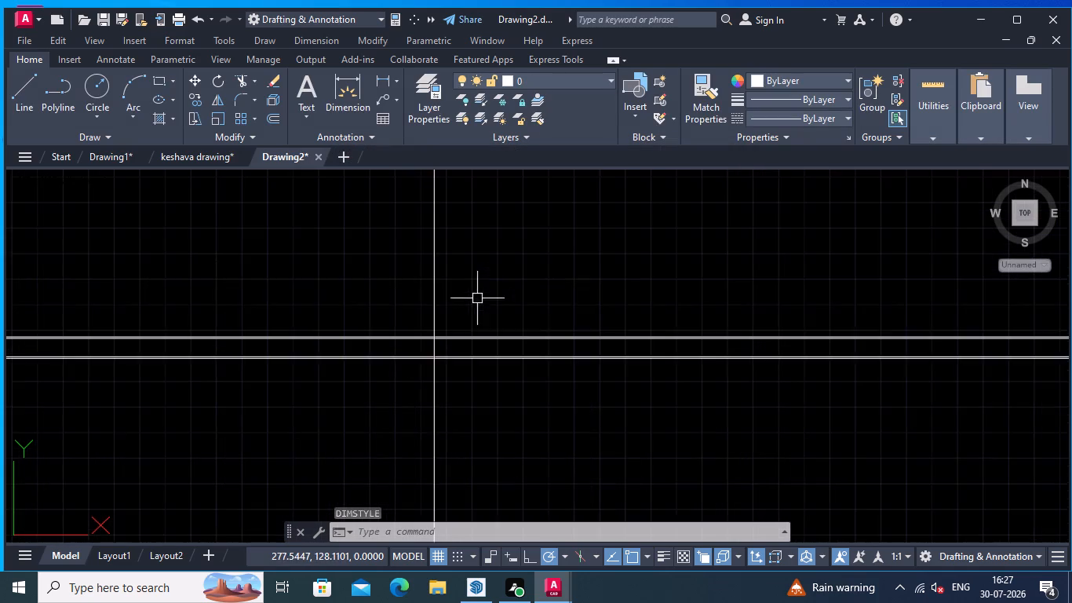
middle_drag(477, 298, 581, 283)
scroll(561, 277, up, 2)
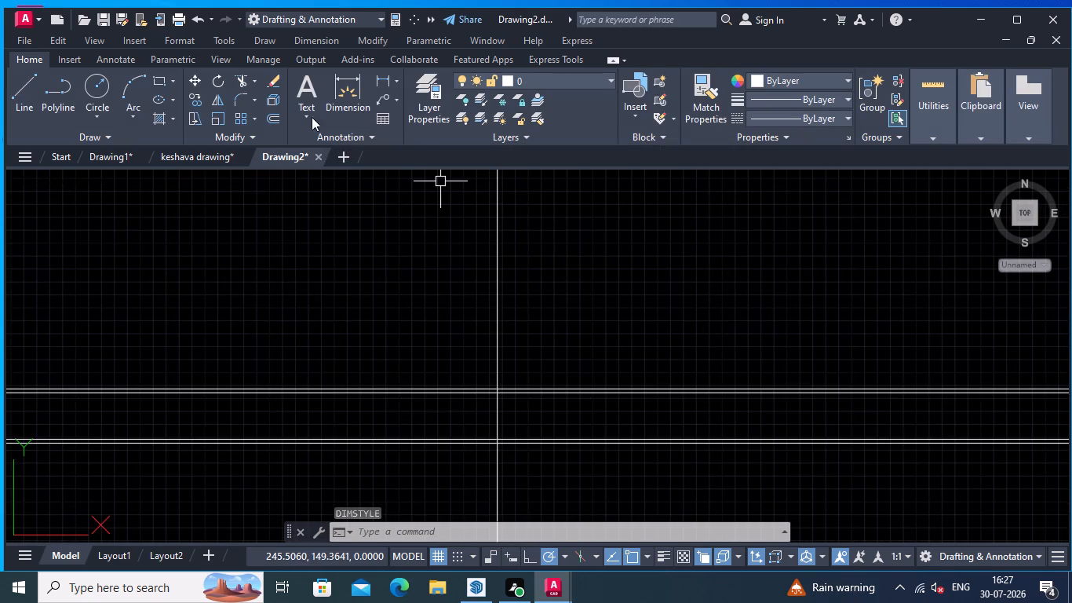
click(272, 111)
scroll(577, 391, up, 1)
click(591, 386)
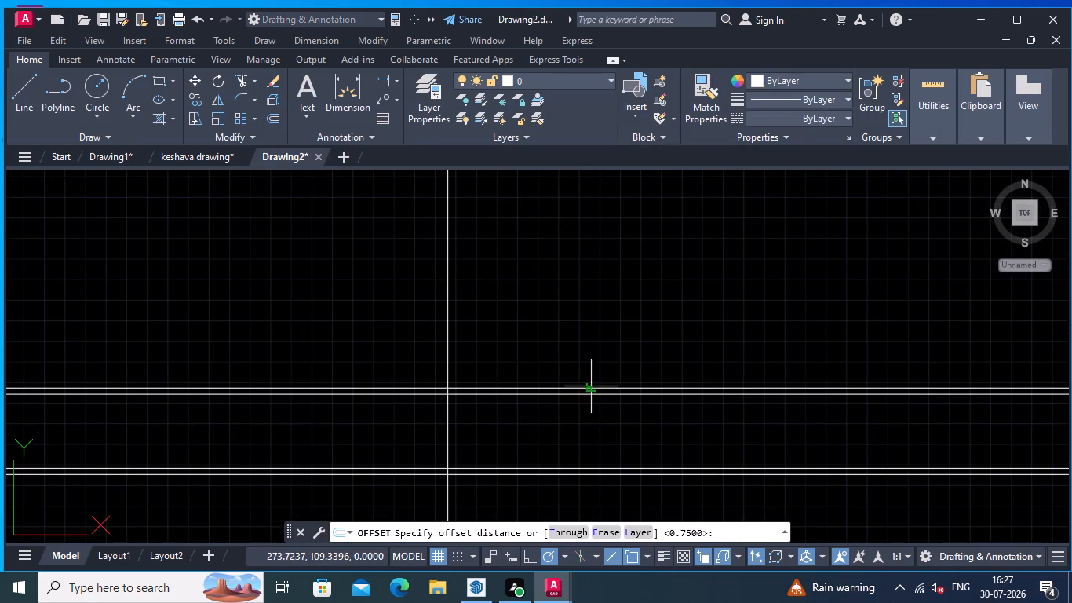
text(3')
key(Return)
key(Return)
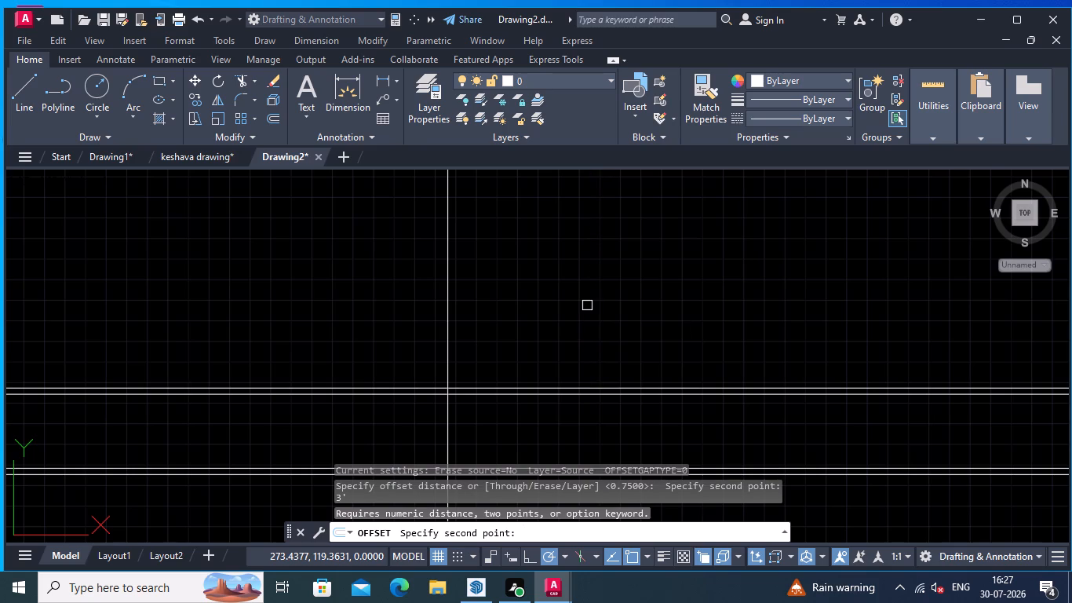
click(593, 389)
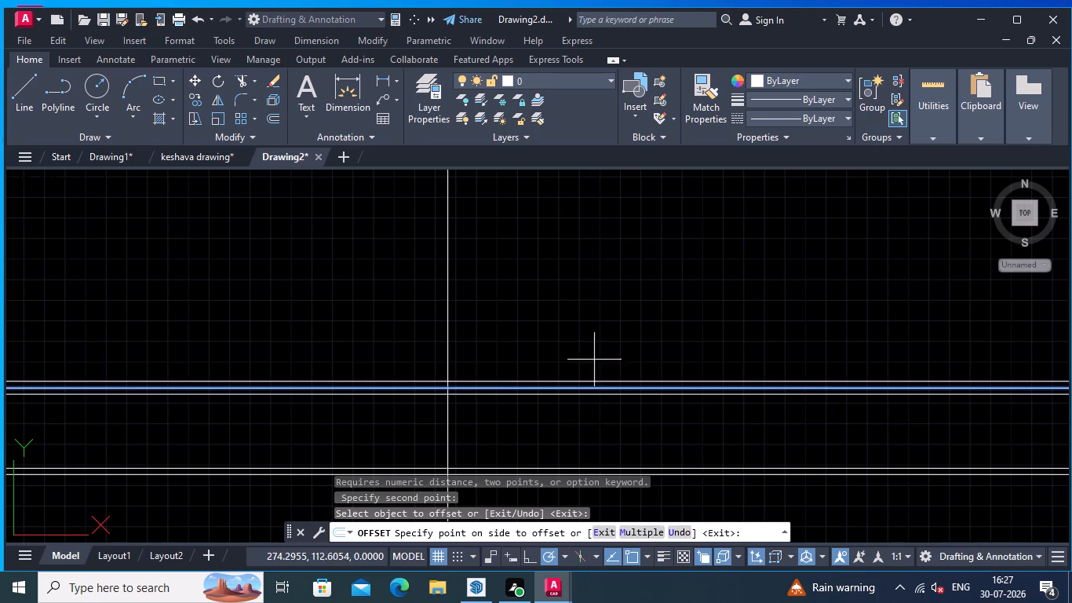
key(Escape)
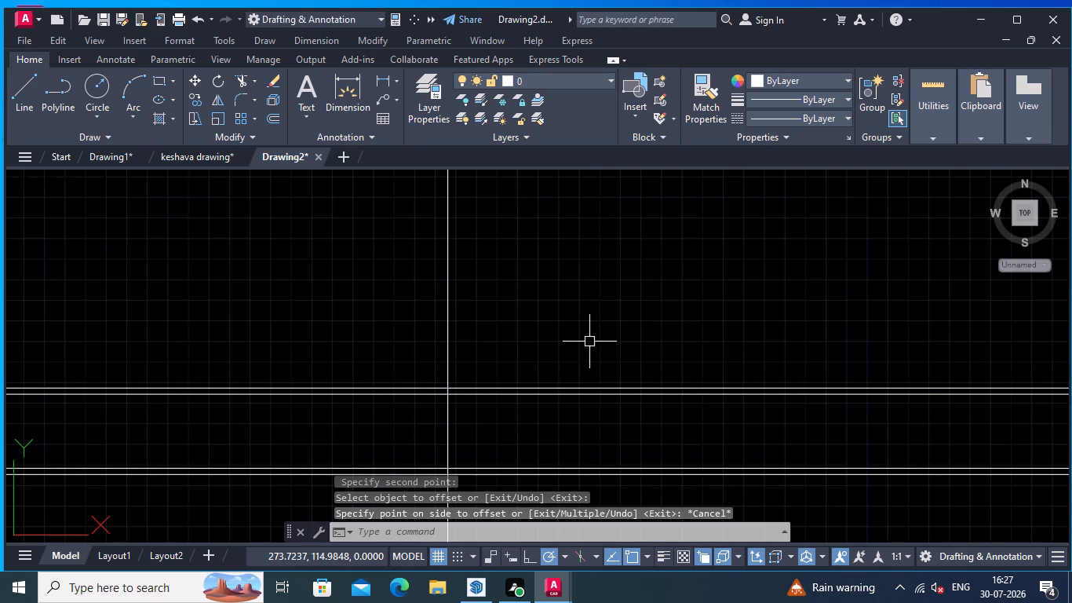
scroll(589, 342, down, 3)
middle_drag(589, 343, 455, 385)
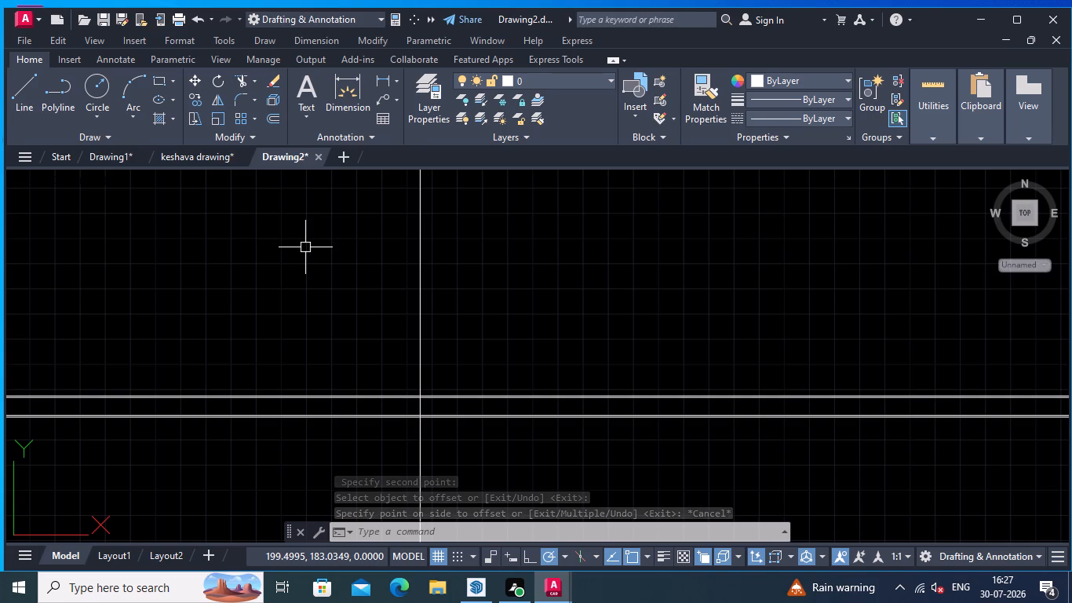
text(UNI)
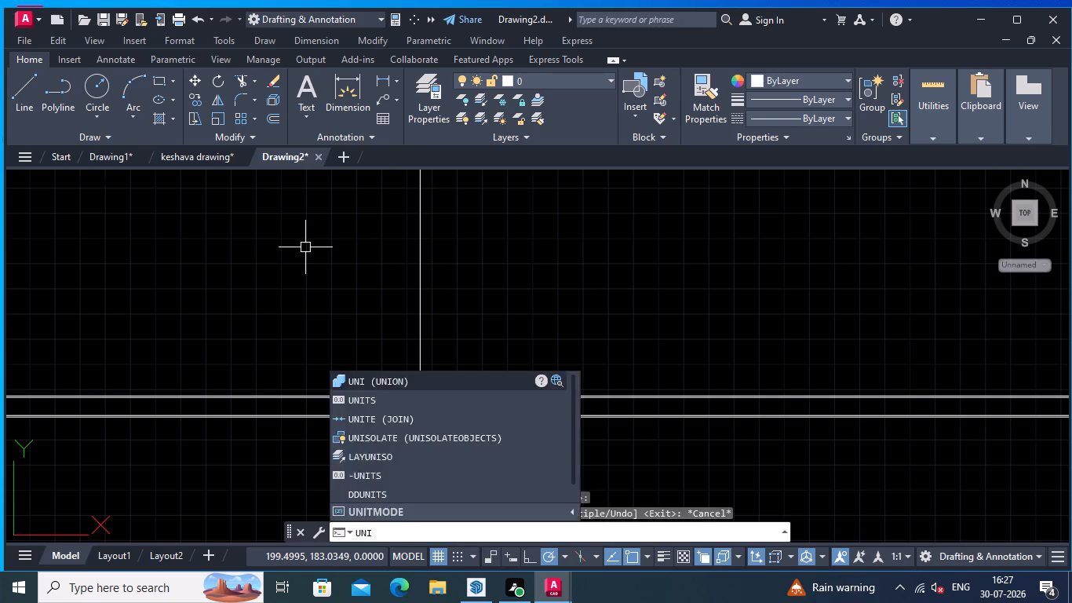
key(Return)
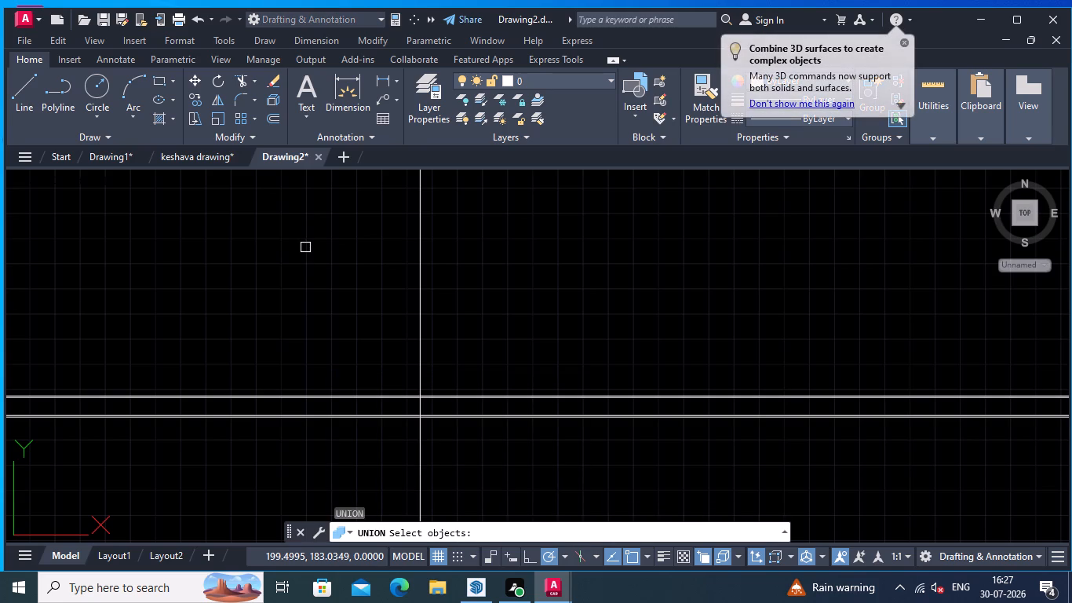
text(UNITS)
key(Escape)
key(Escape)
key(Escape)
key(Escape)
Set the drawing units' length type to Engineering with a precision of 0'-0.0".
text(UNITS)
key(Return)
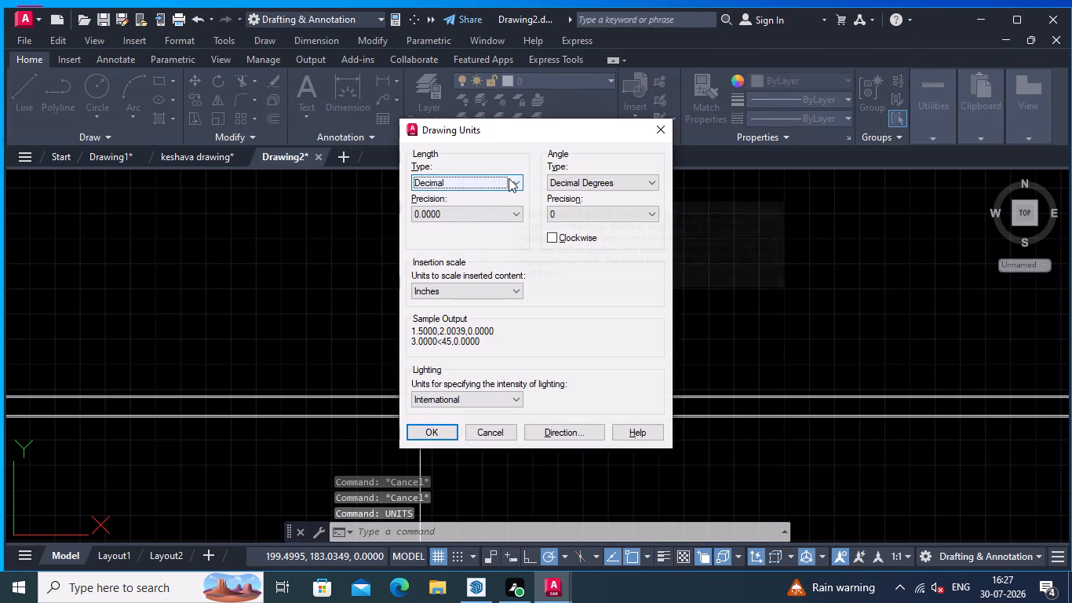
click(513, 178)
click(494, 214)
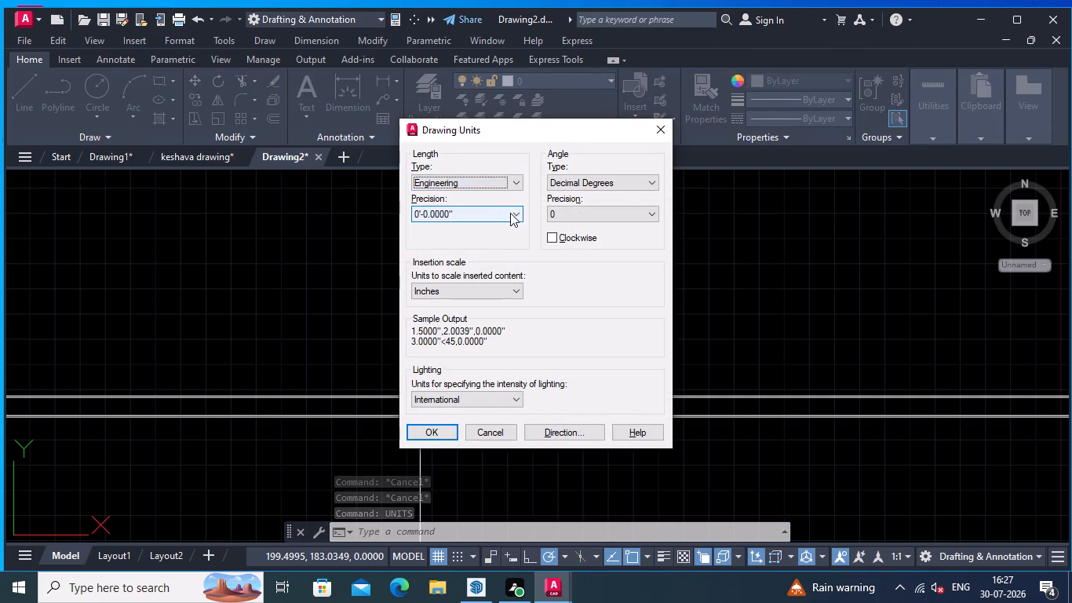
click(512, 211)
click(478, 240)
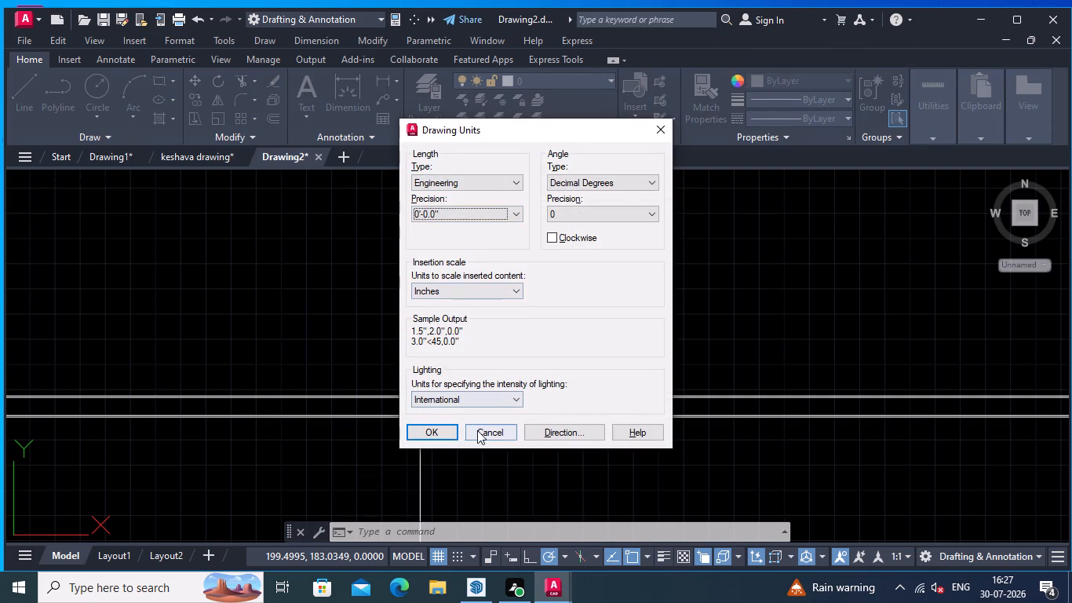
click(427, 428)
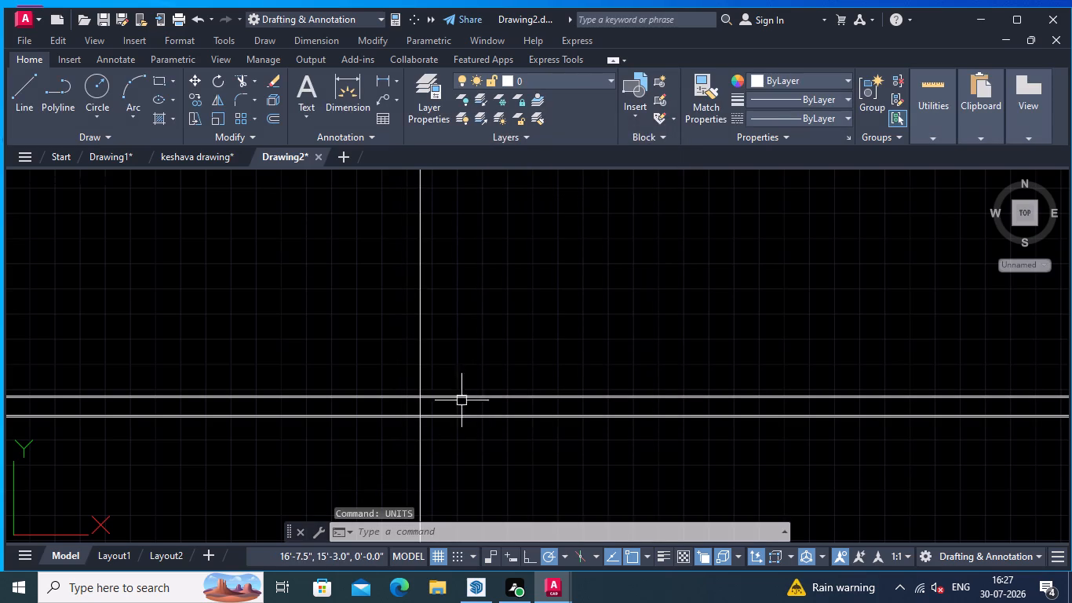
Review the Standard dimension style's primary units, text and arrow settings, and set Standard as the current dimension style.
key(d)
key(Return)
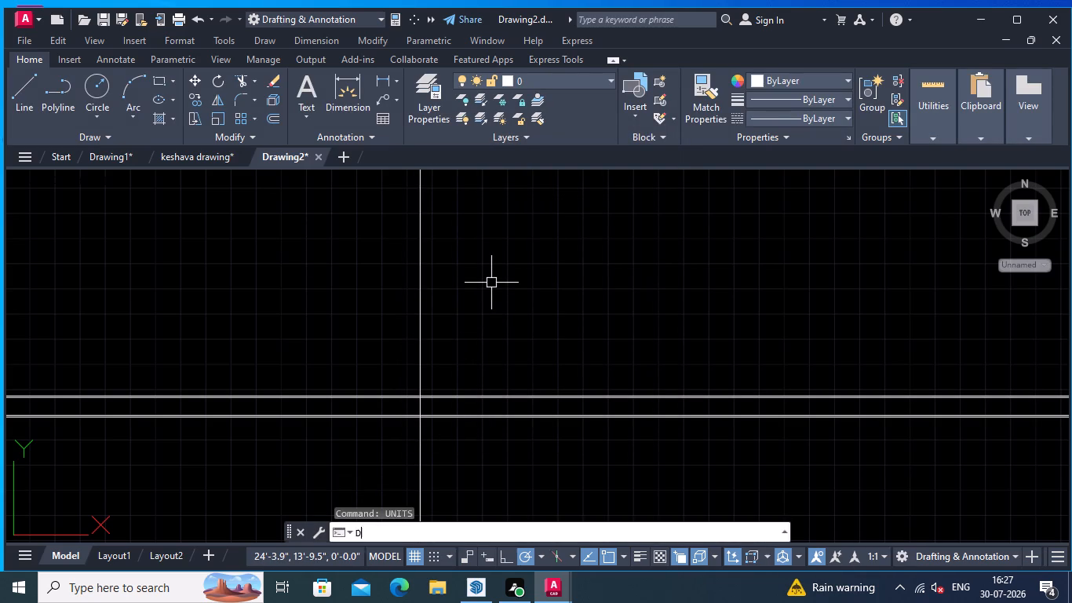
click(704, 257)
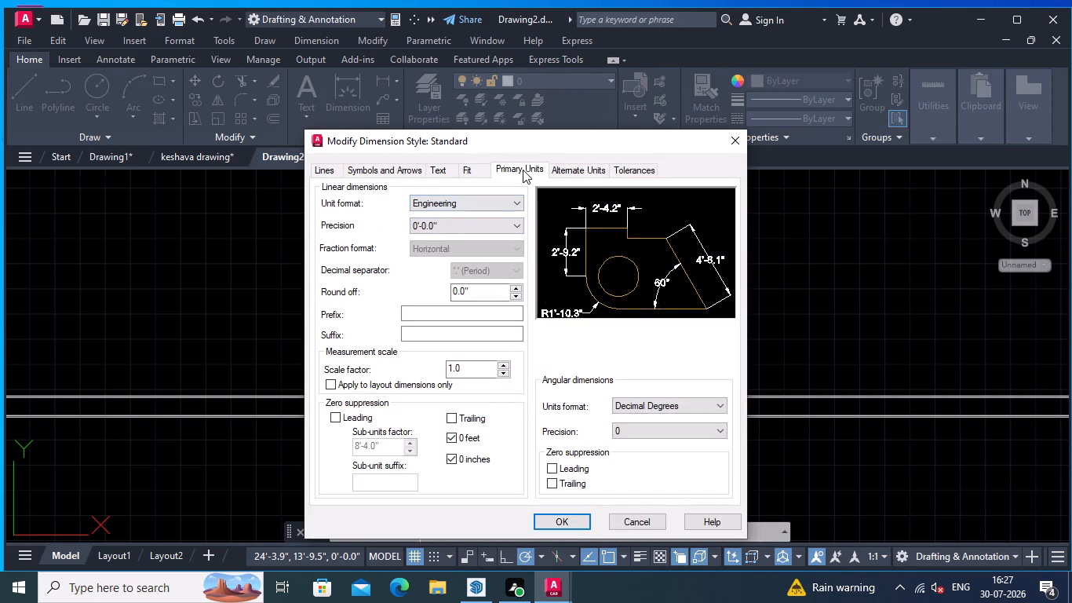
click(523, 170)
click(519, 167)
click(519, 164)
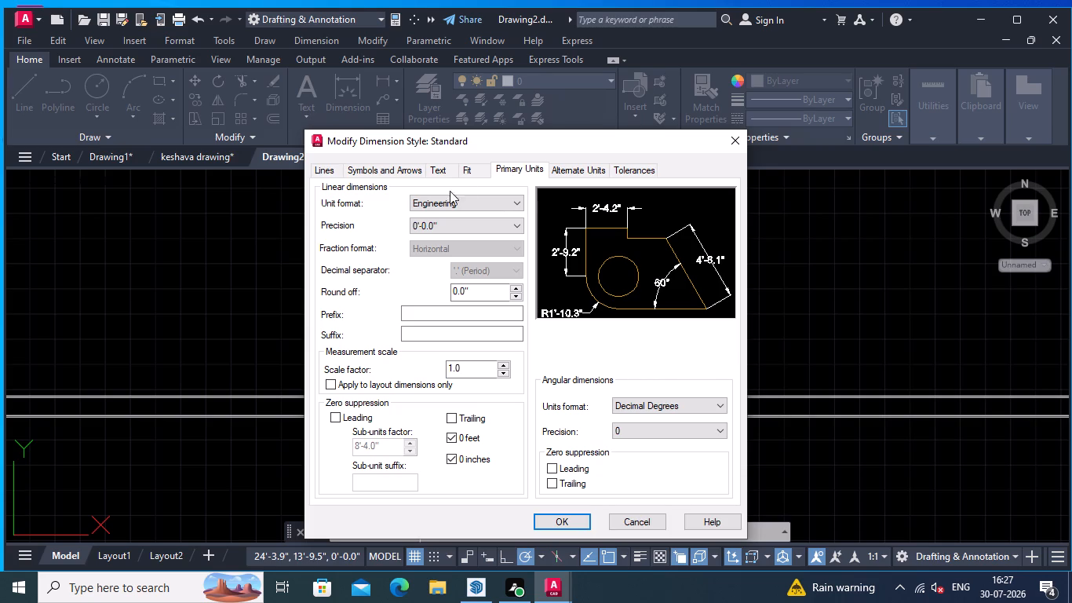
click(439, 169)
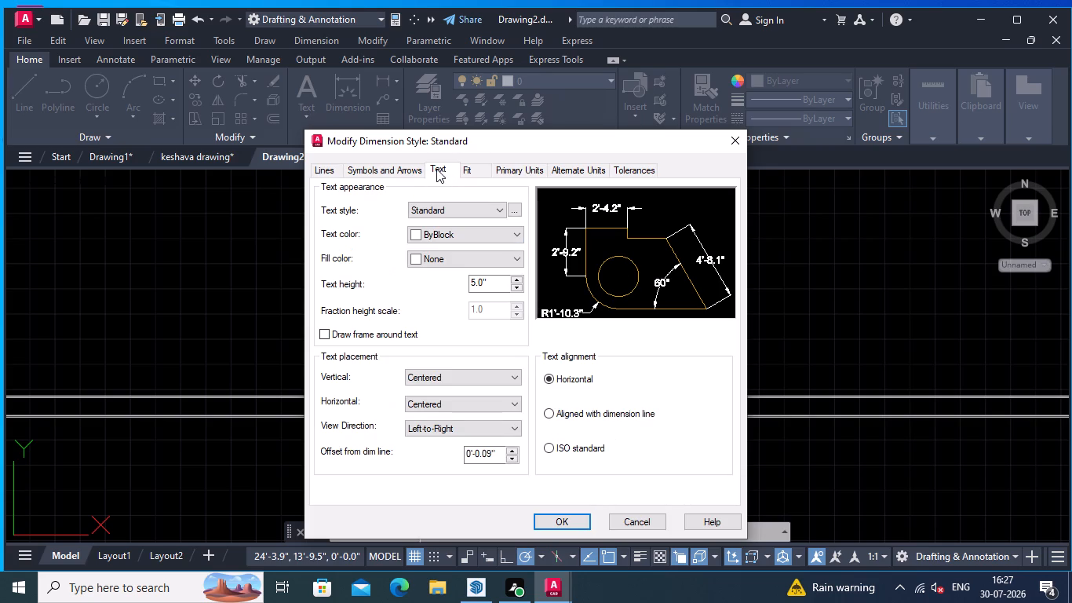
click(388, 166)
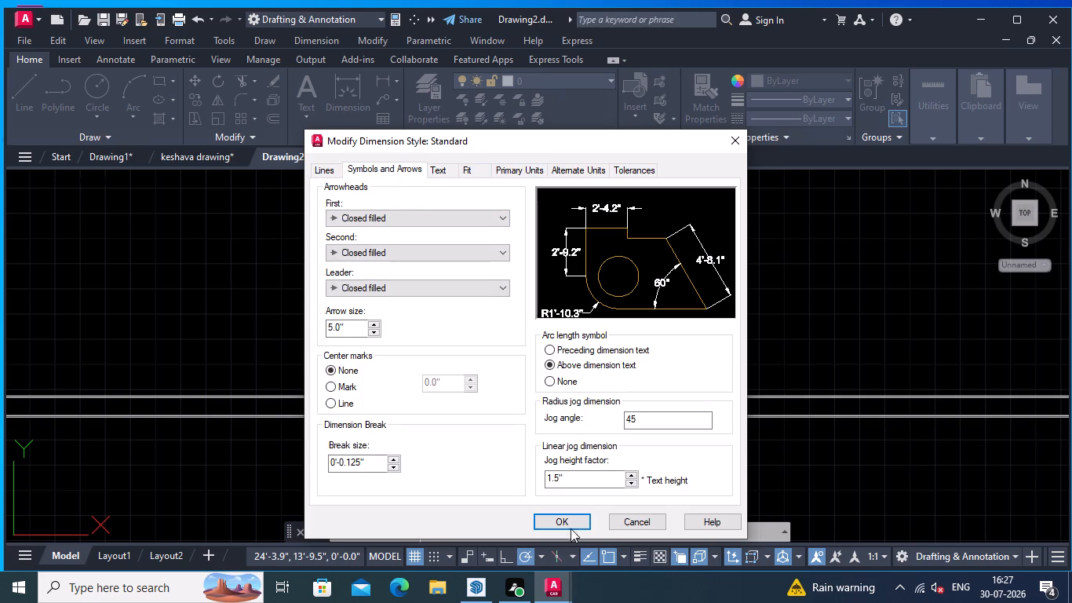
click(567, 520)
click(706, 206)
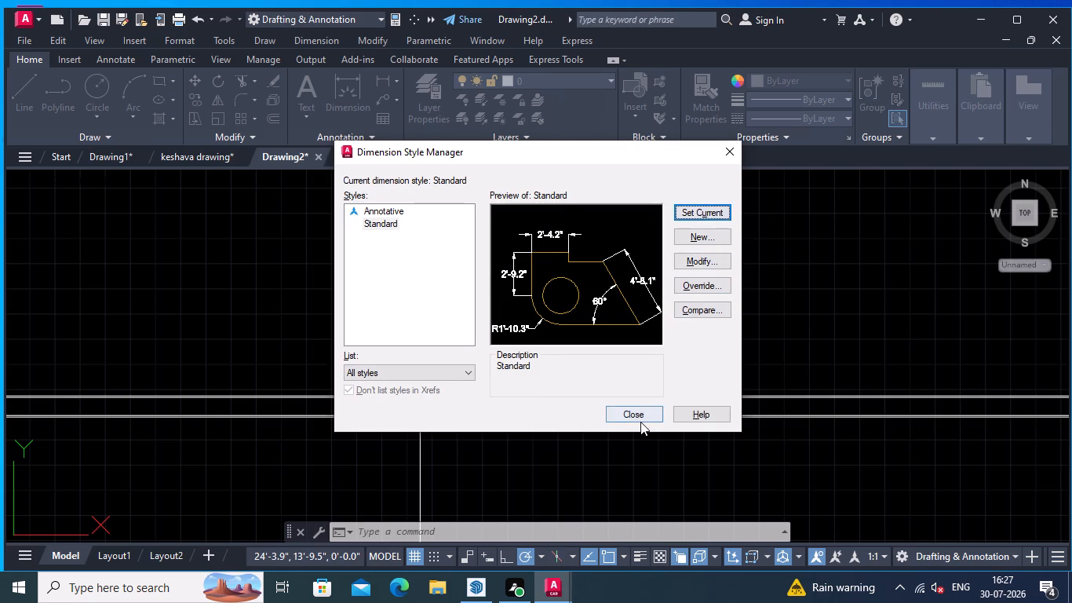
click(640, 415)
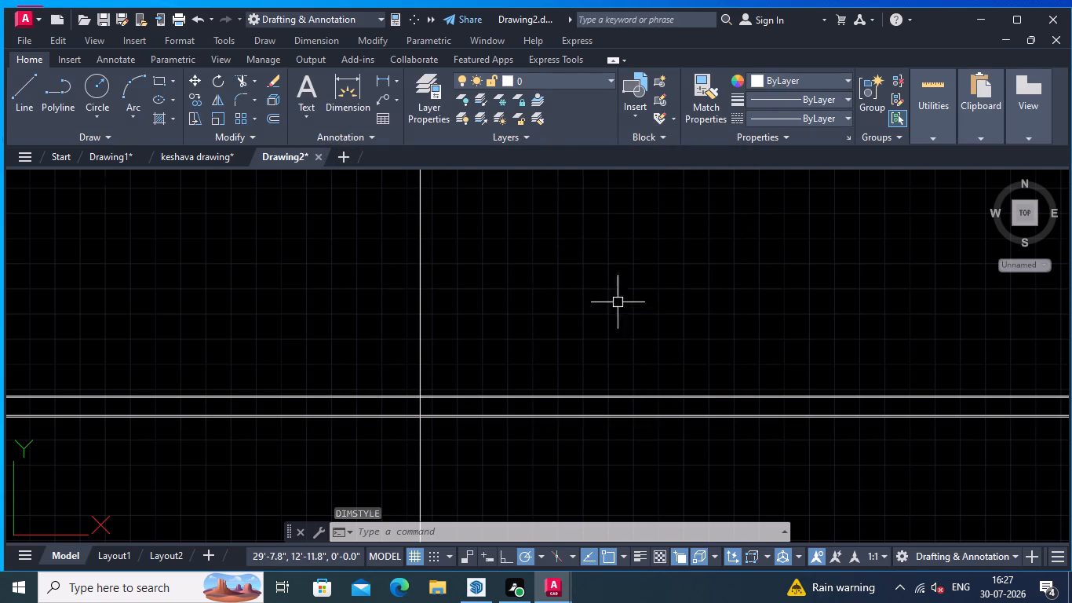
Offset the top line of the upper horizontal pair upward by 3'.
scroll(614, 303, down, 1)
scroll(614, 303, up, 2)
middle_drag(609, 318, 583, 228)
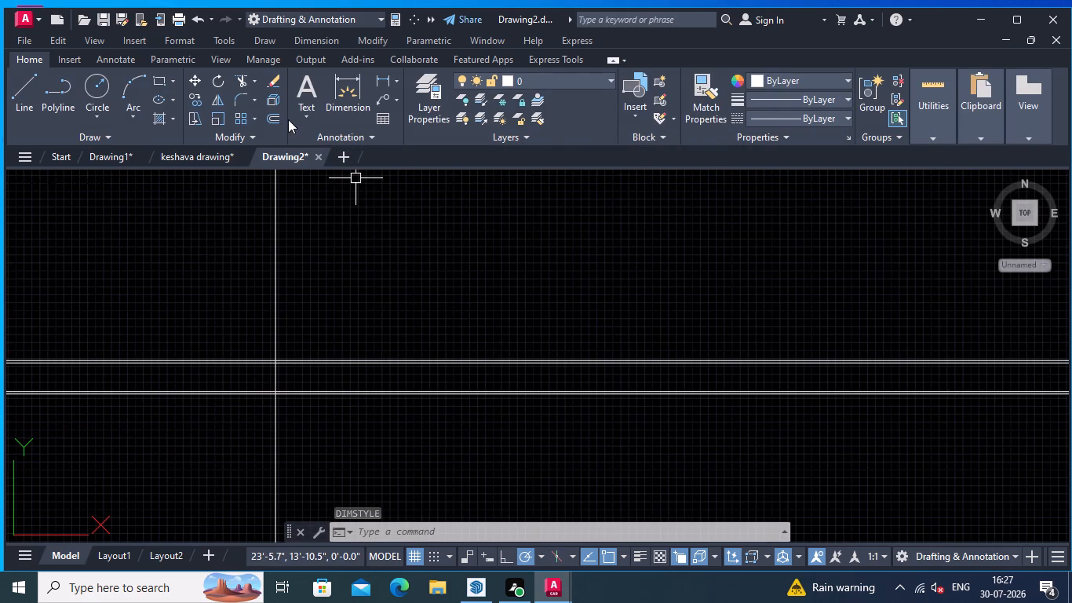
click(276, 119)
scroll(399, 291, up, 2)
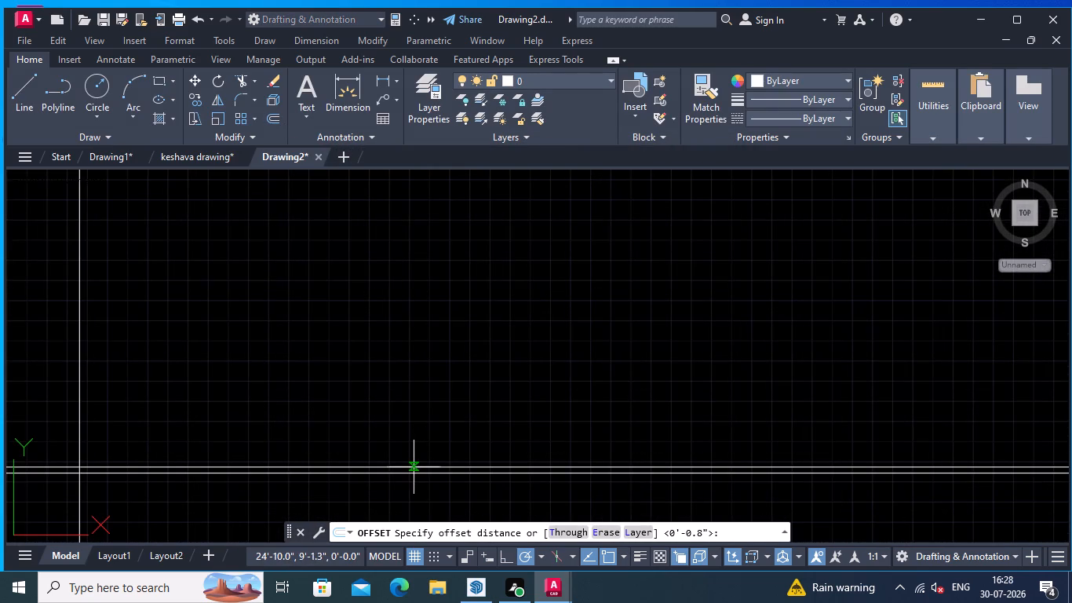
click(414, 467)
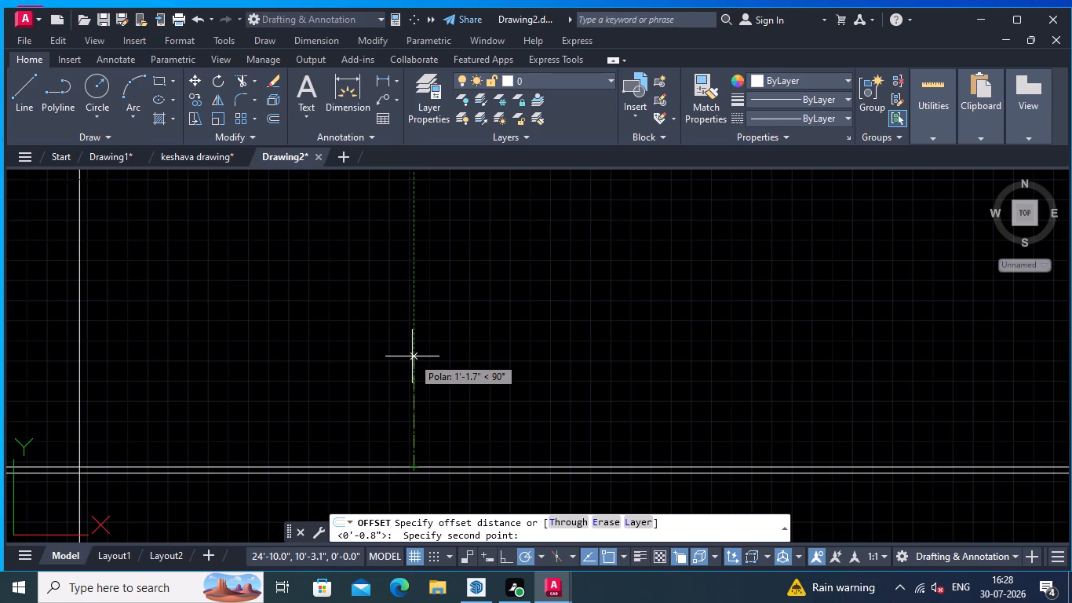
text(3')
key(Return)
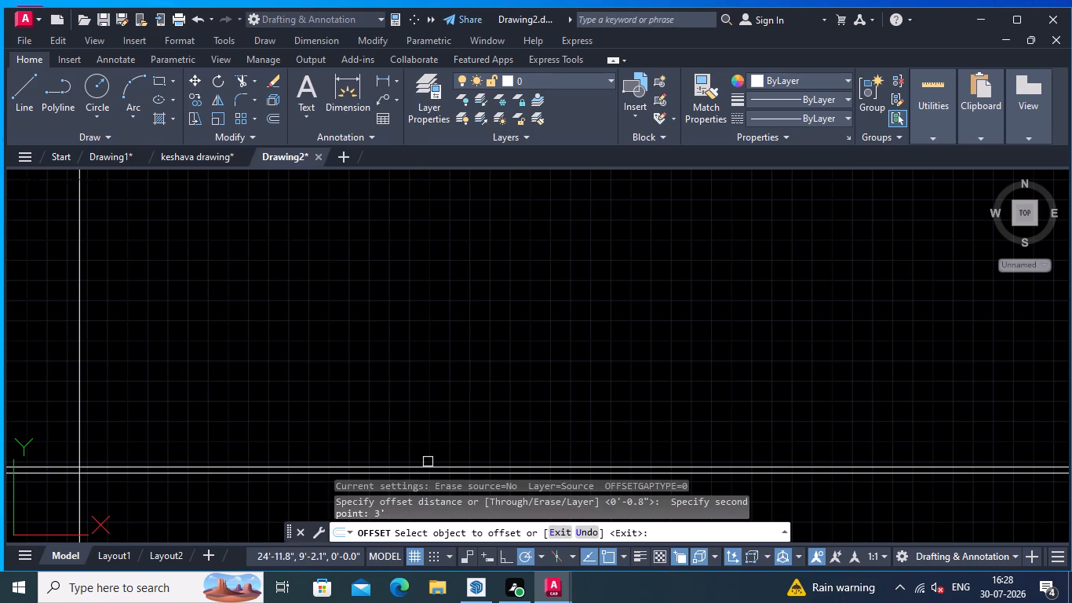
click(428, 462)
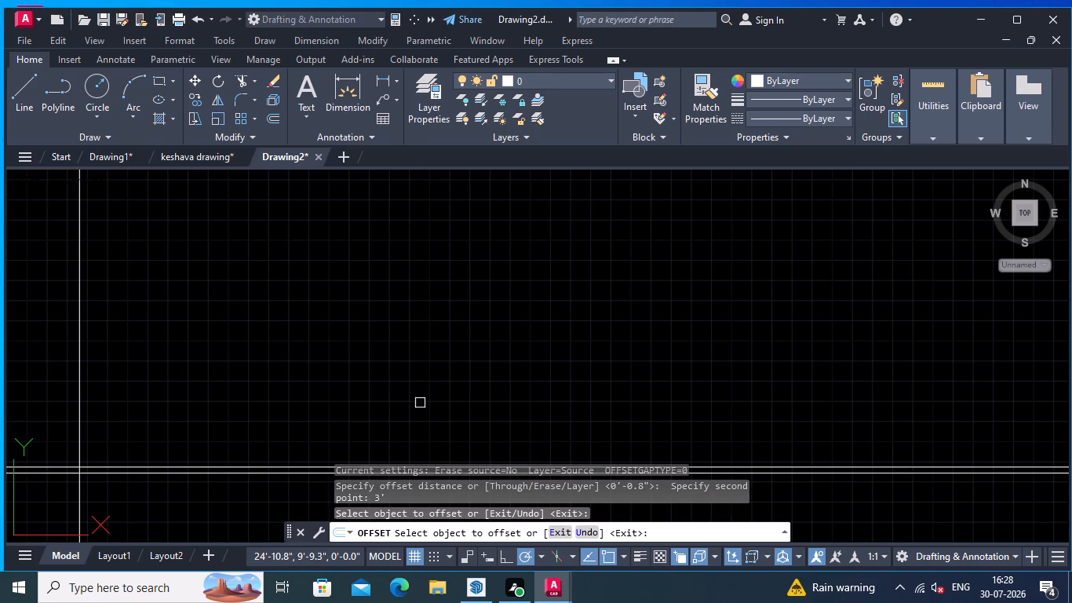
click(415, 367)
scroll(420, 364, down, 2)
scroll(429, 396, up, 1)
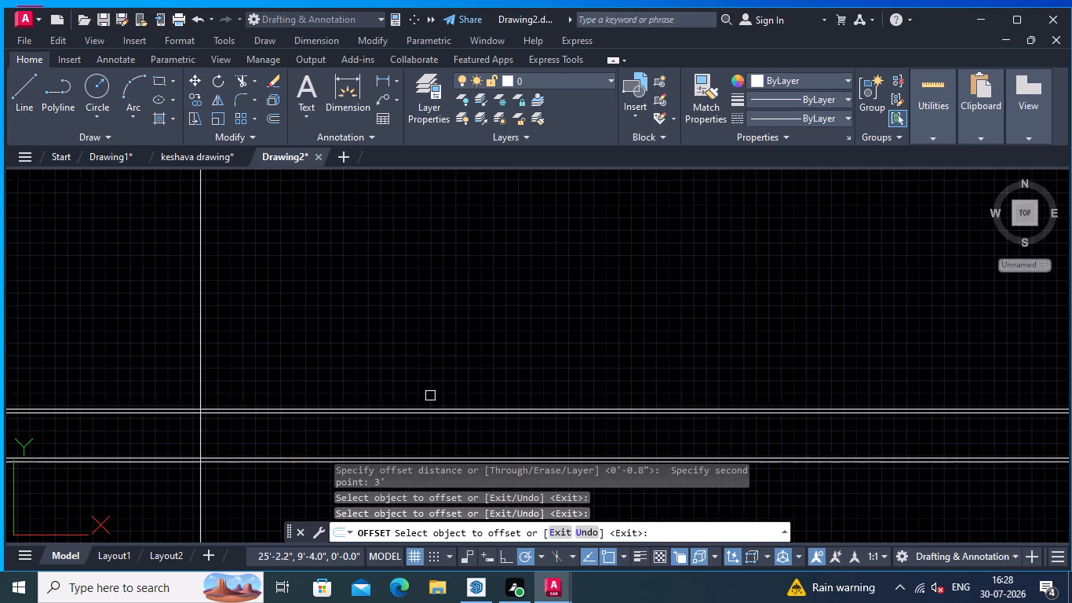
scroll(429, 398, up, 4)
scroll(263, 462, down, 2)
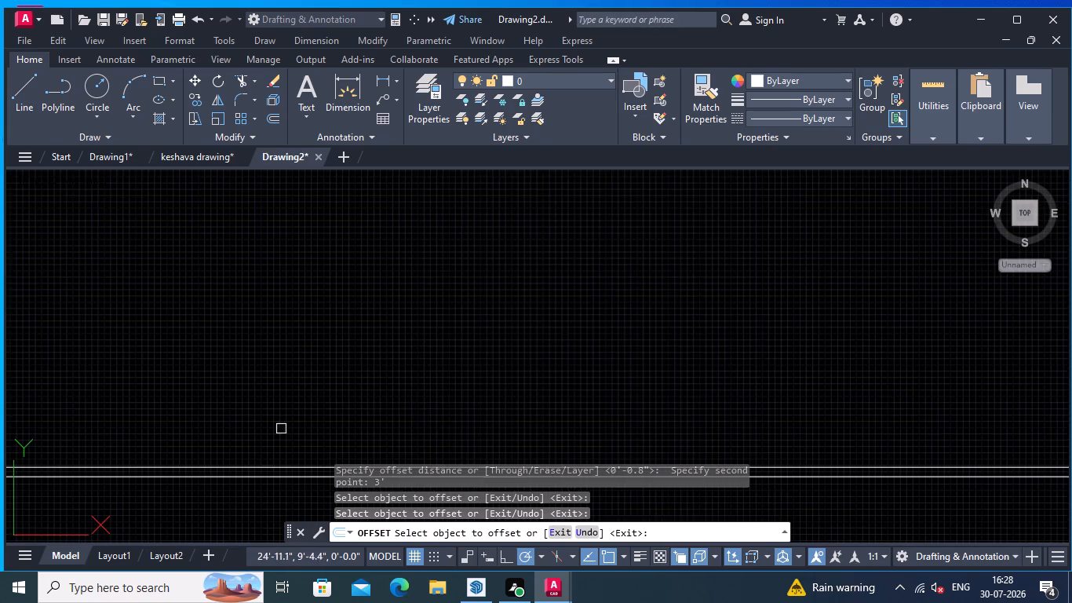
middle_drag(301, 418, 593, 274)
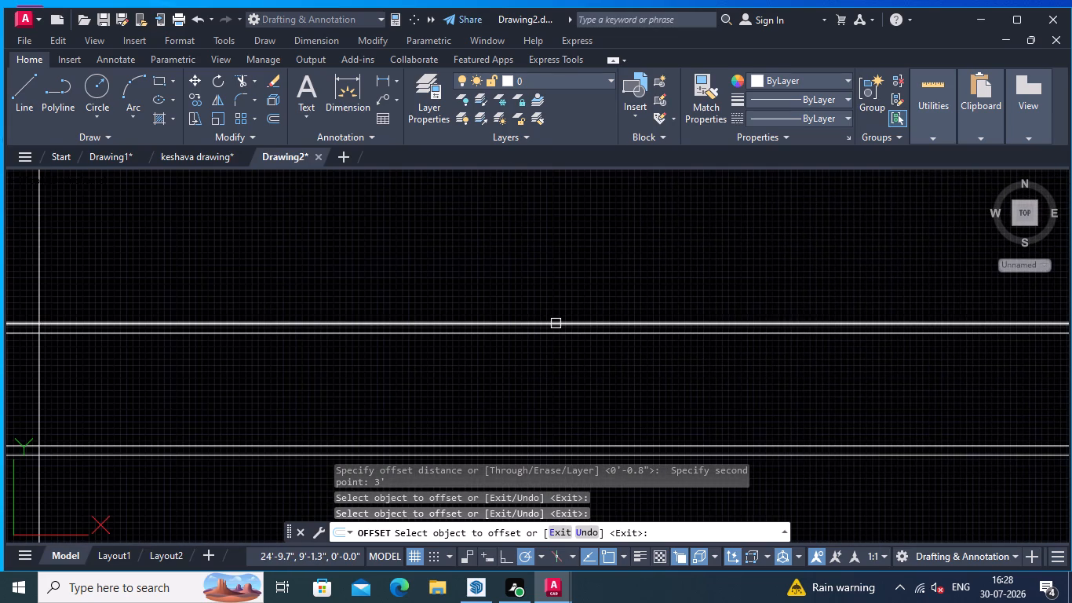
click(556, 323)
click(556, 276)
scroll(556, 273, down, 3)
middle_drag(561, 271, 530, 402)
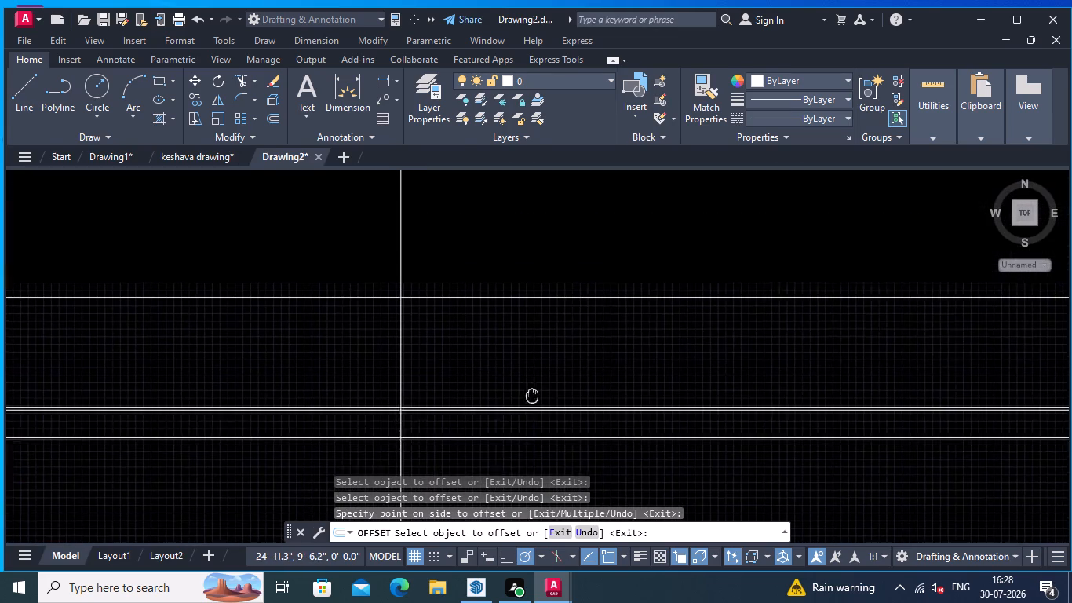
middle_drag(530, 402, 529, 411)
right_click(784, 166)
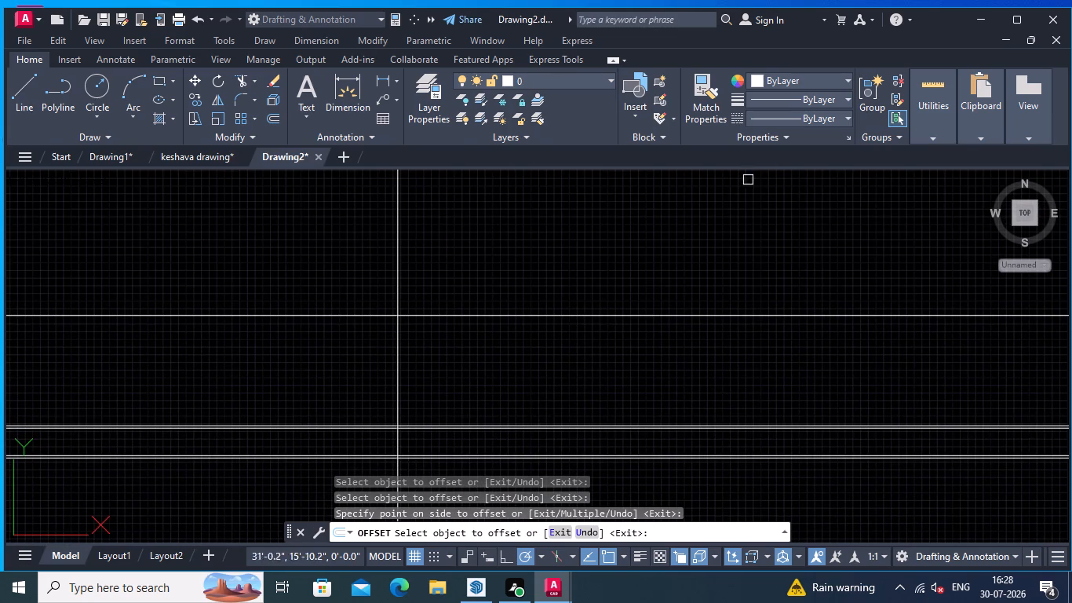
right_click(742, 202)
click(824, 200)
right_click(811, 208)
click(832, 210)
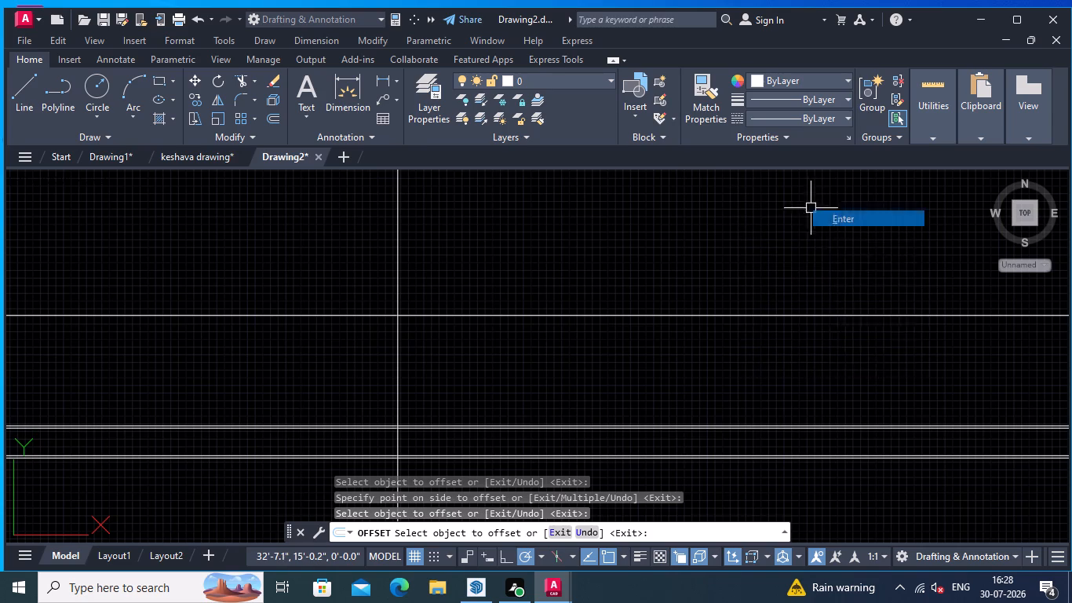
Offset the uppermost horizontal line upward by 2" to form the top line pair.
right_drag(829, 214, 811, 247)
click(839, 251)
scroll(662, 310, up, 1)
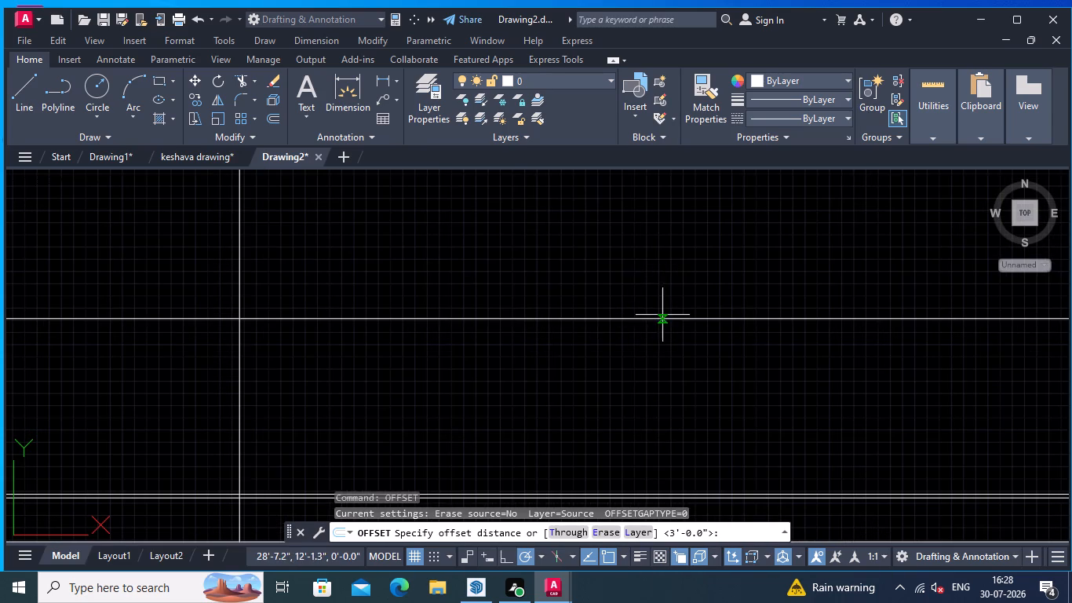
click(662, 320)
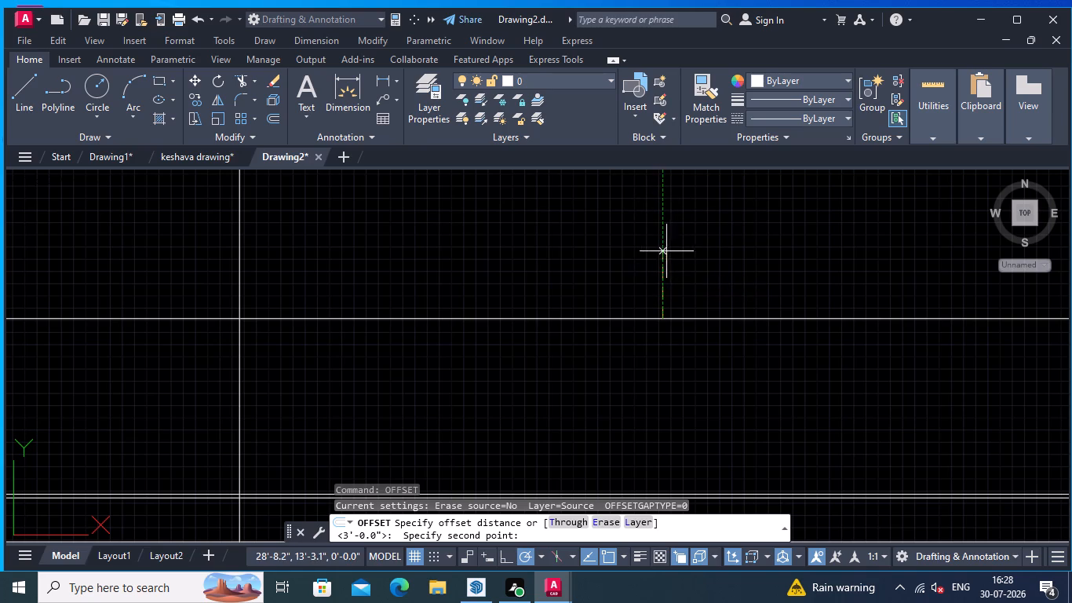
key(2)
key(Return)
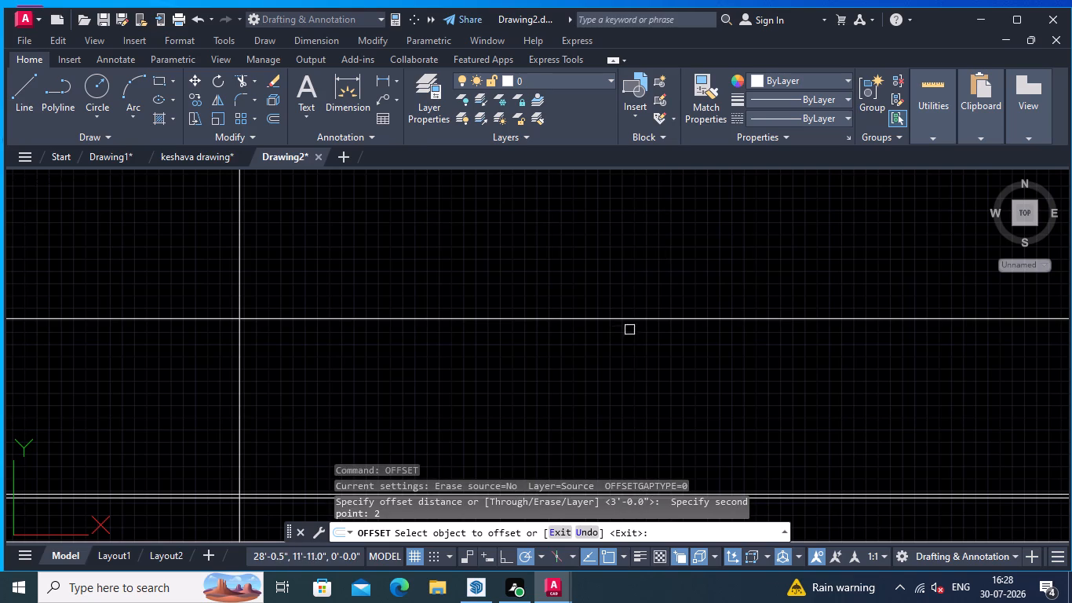
click(633, 321)
click(634, 284)
scroll(669, 279, down, 3)
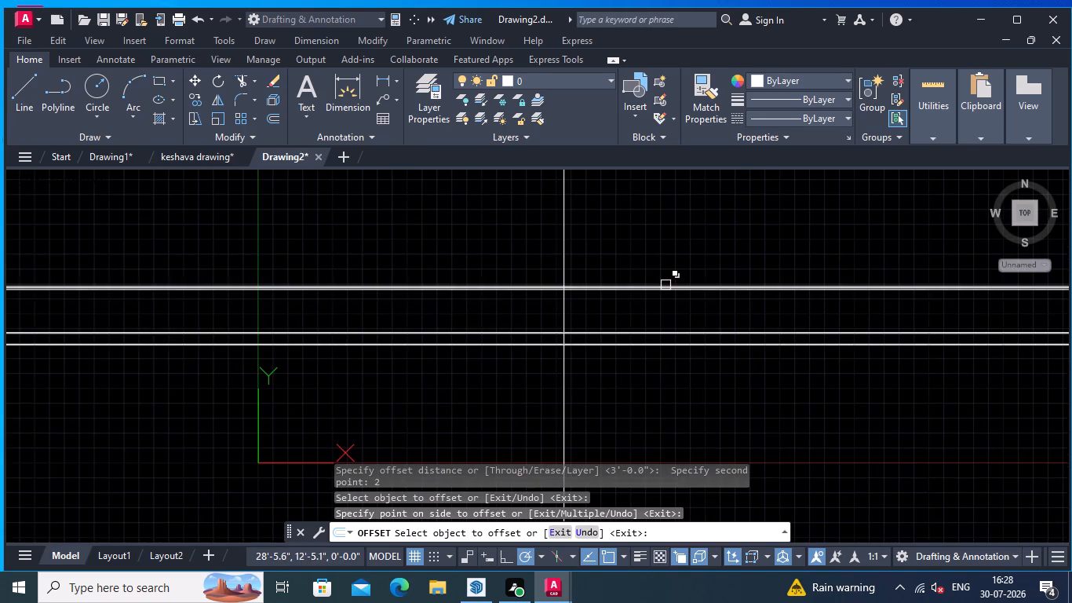
scroll(655, 269, up, 2)
middle_drag(646, 277, 595, 215)
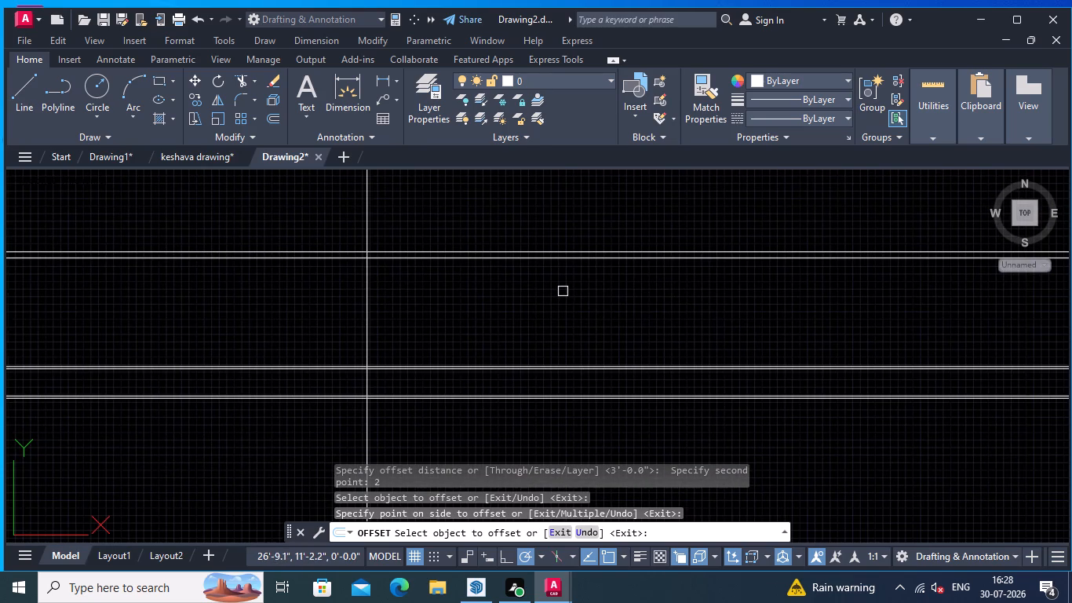
middle_drag(554, 293, 525, 304)
scroll(618, 303, down, 2)
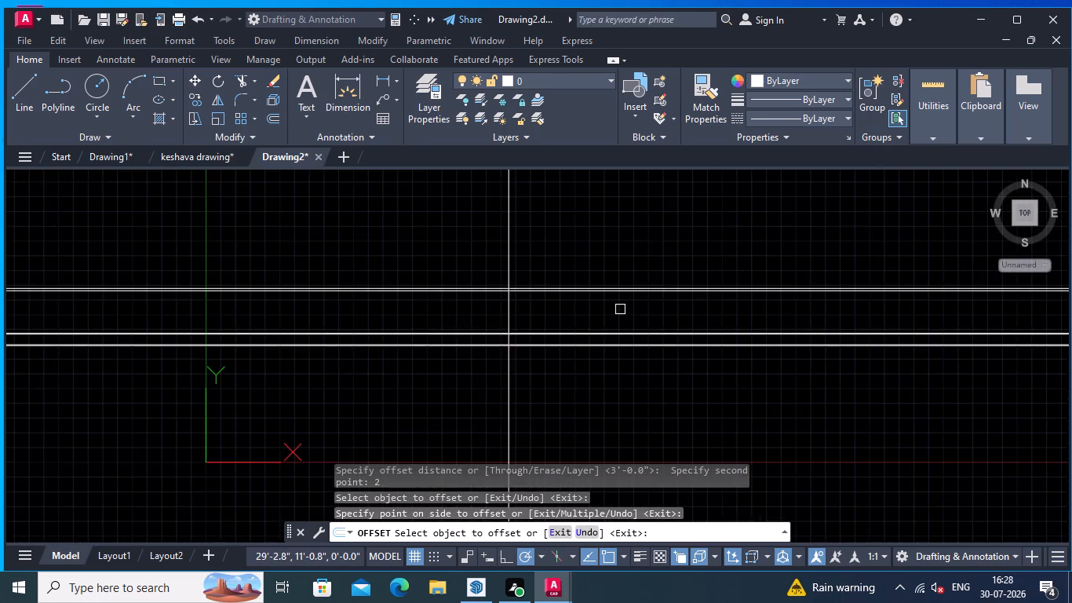
middle_drag(620, 309, 512, 320)
scroll(525, 318, down, 1)
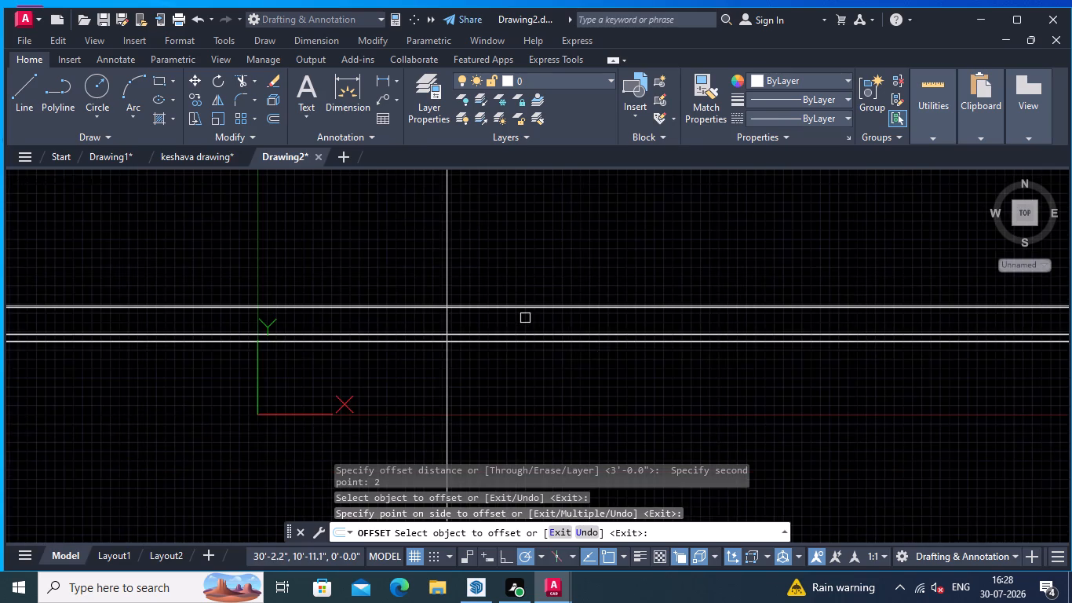
middle_drag(525, 318, 744, 347)
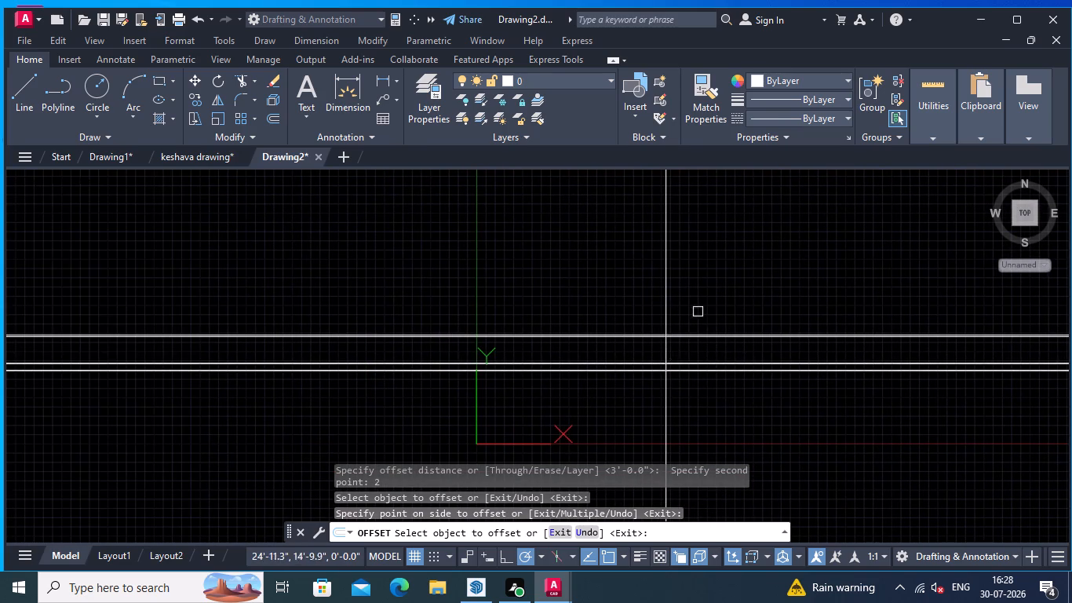
scroll(698, 310, up, 2)
middle_drag(698, 310, 584, 253)
scroll(584, 253, down, 2)
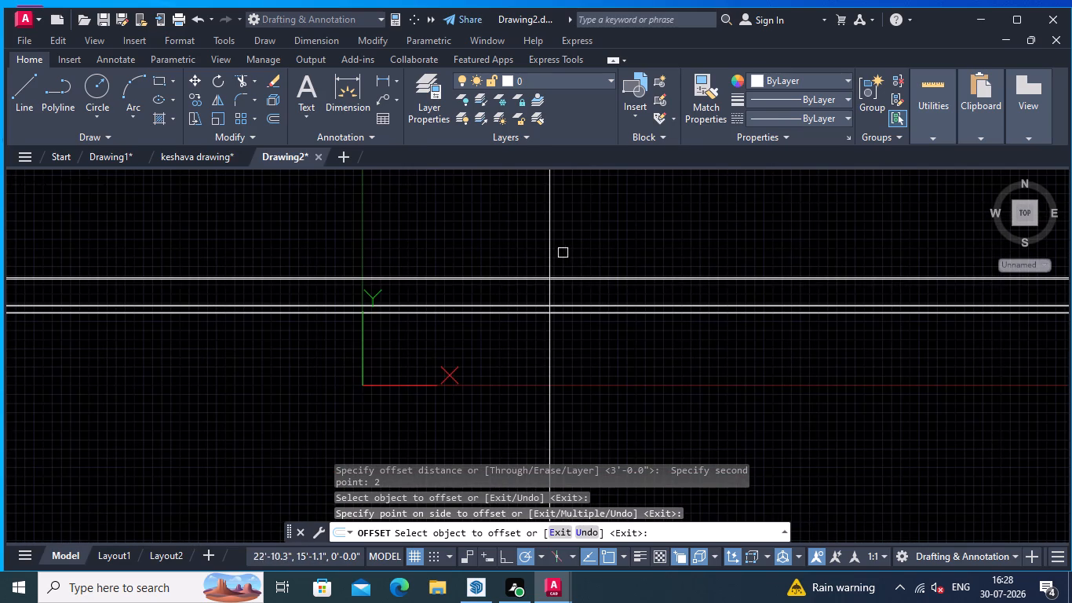
right_click(578, 208)
click(656, 219)
Offset the vertical construction line to the right by 1'.
right_click(655, 216)
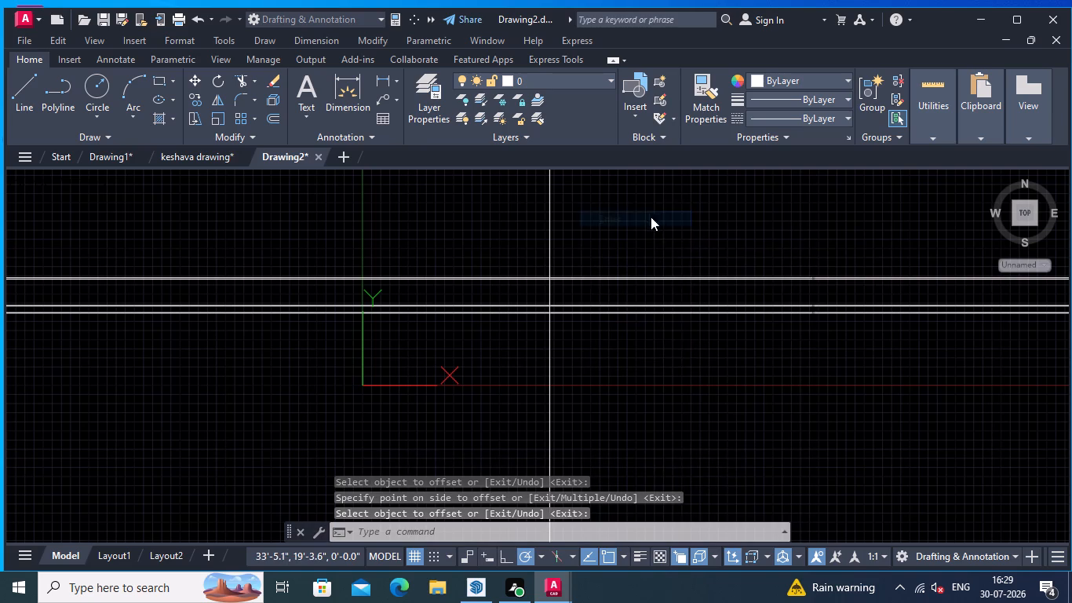
click(706, 221)
scroll(584, 263, up, 1)
middle_drag(578, 265, 643, 258)
scroll(602, 260, up, 1)
click(582, 261)
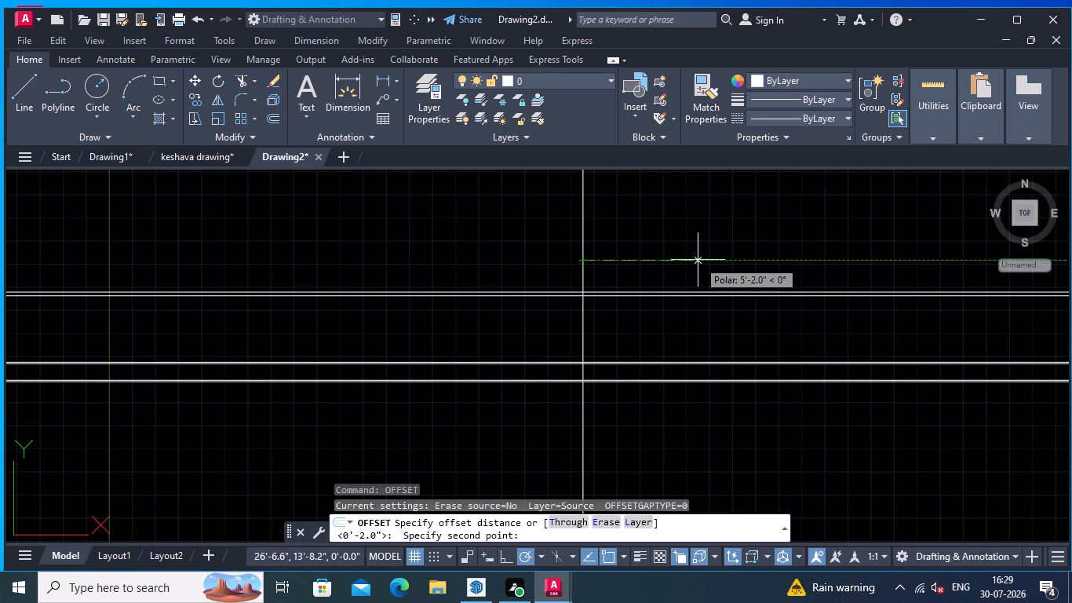
key(1)
key(apostrophe)
key(Return)
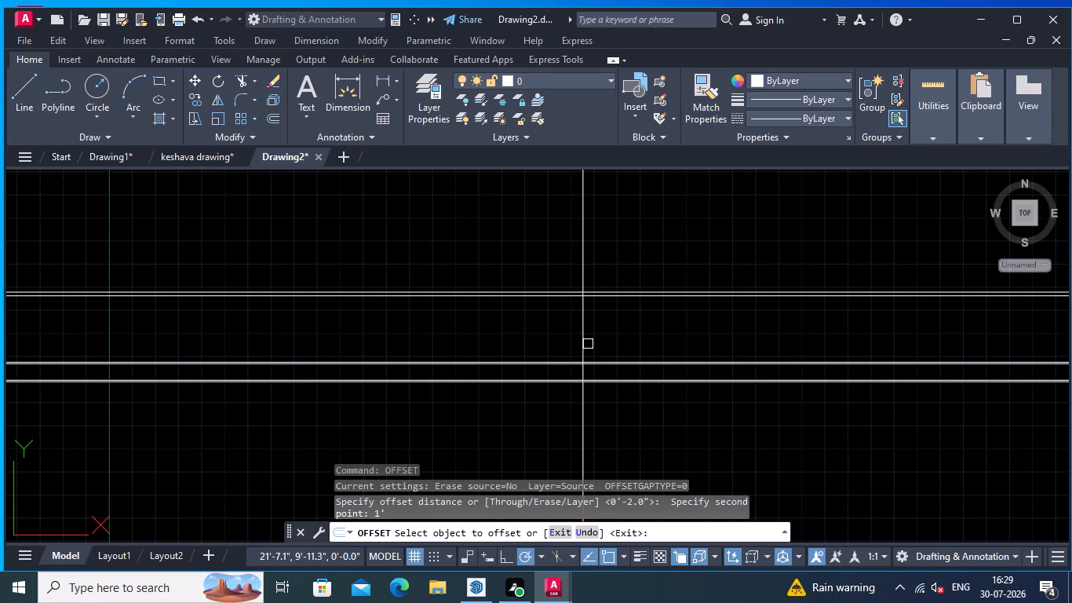
scroll(592, 338, up, 3)
middle_drag(593, 338, 603, 302)
scroll(589, 323, down, 2)
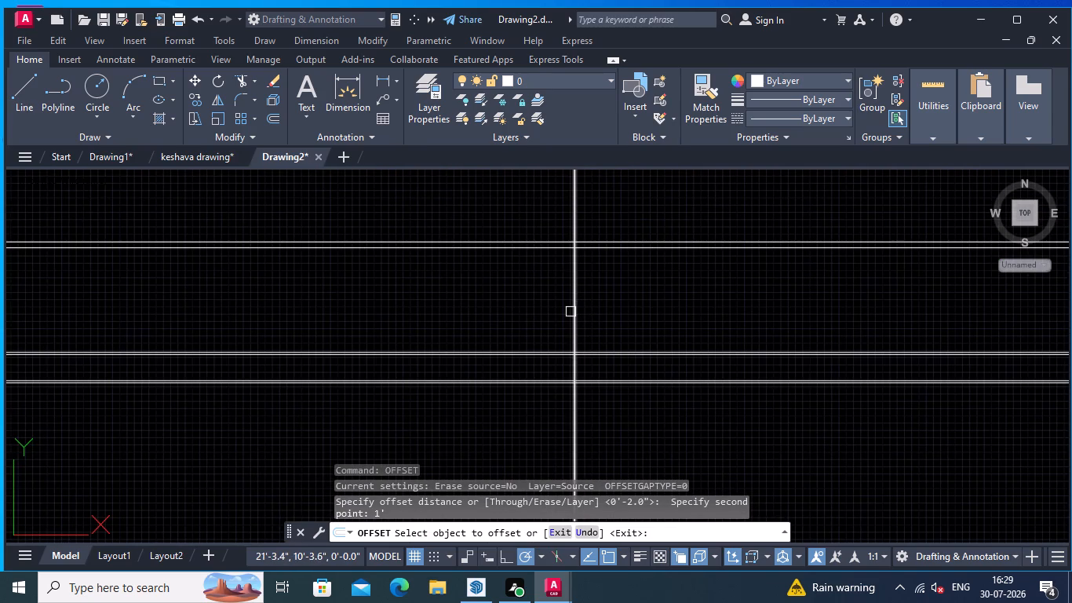
click(576, 309)
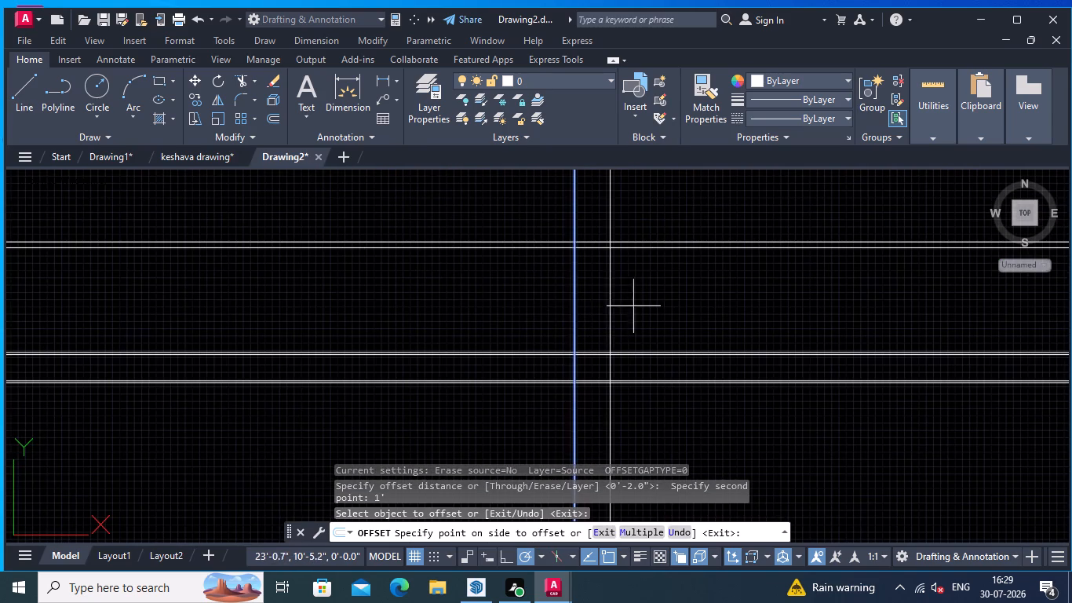
click(636, 305)
Continue offsetting each newest vertical line to the right at 1' spacing, adding nine more tread lines.
click(610, 314)
click(650, 313)
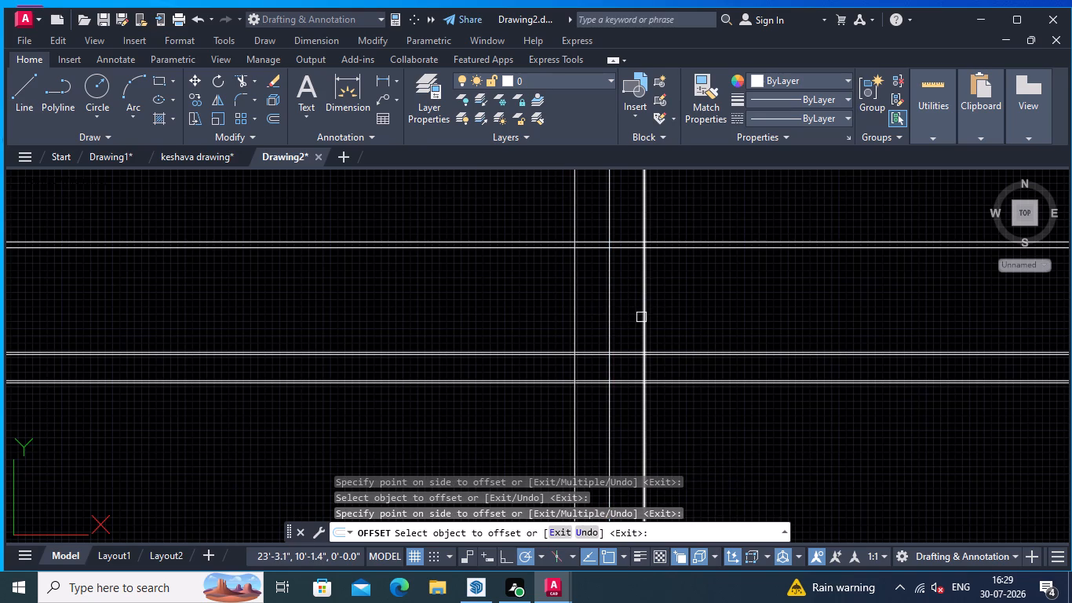
click(643, 316)
click(706, 320)
click(676, 330)
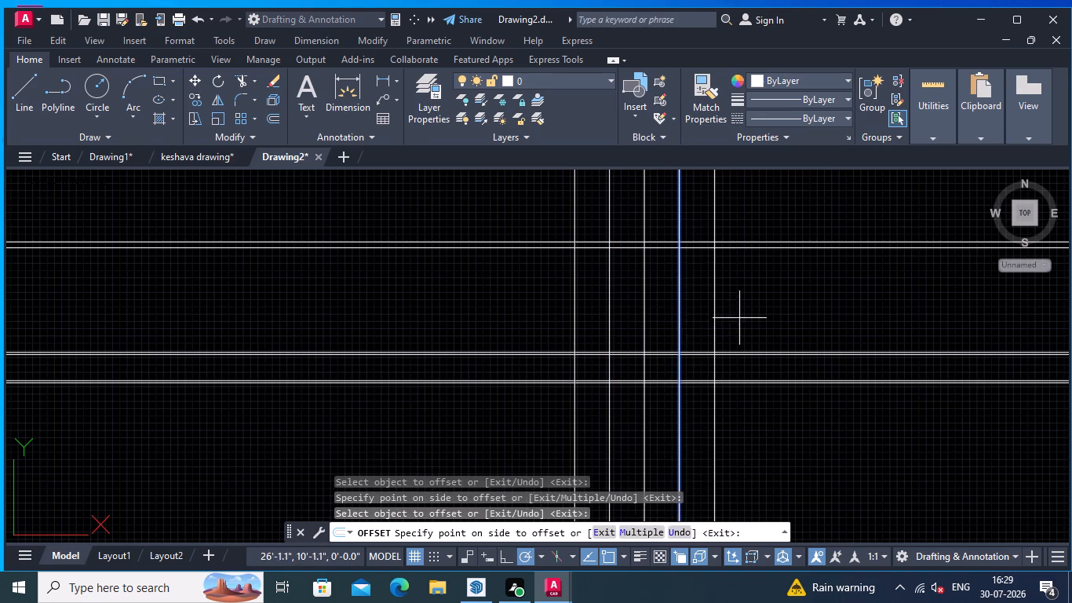
click(742, 318)
click(715, 327)
click(768, 322)
click(753, 325)
double_click(781, 321)
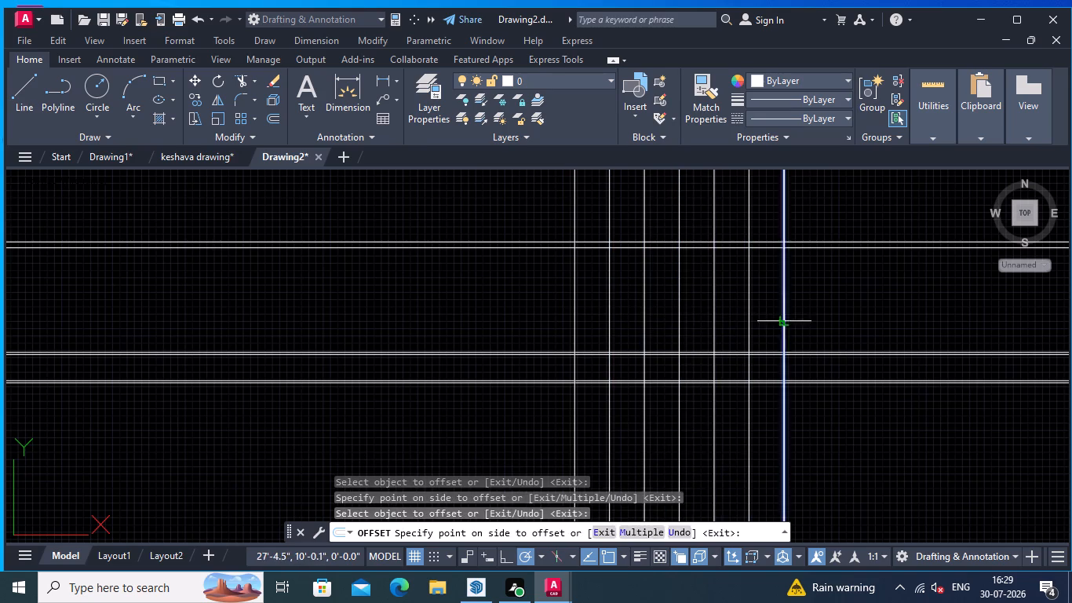
click(837, 307)
click(814, 313)
click(822, 310)
click(843, 304)
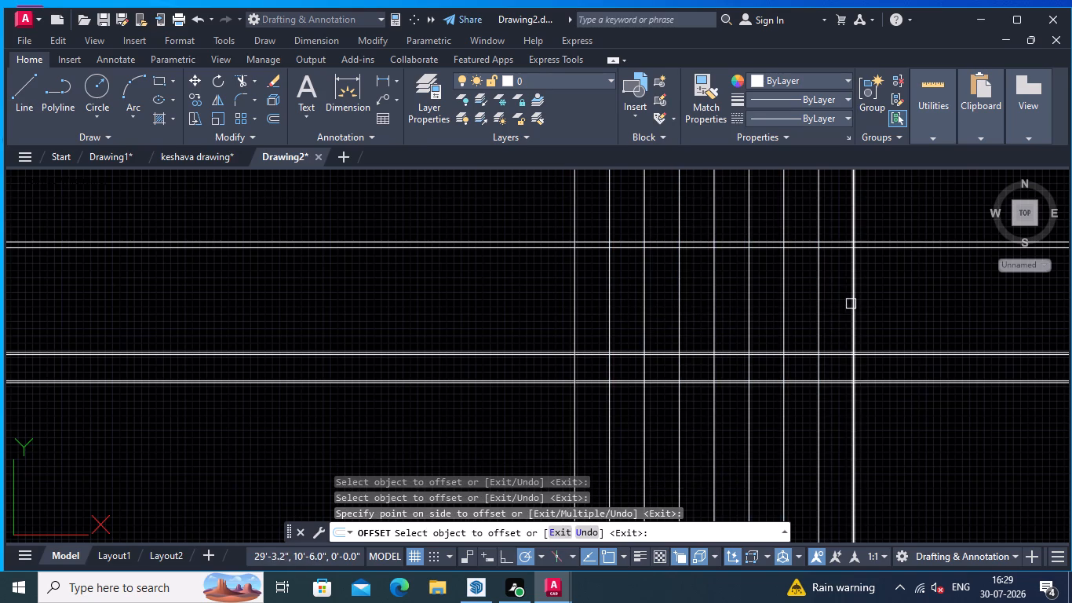
click(851, 304)
click(862, 298)
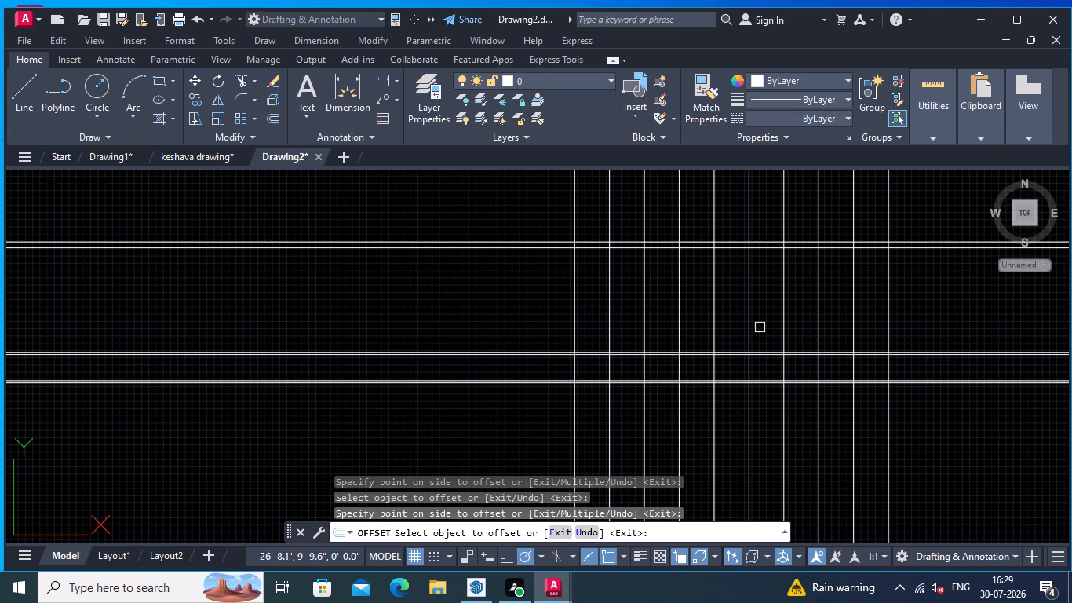
click(892, 331)
click(926, 323)
Trim off the parts of all the vertical tread lines that extend below the lowest horizontal line pair.
scroll(1051, 312, down, 1)
middle_drag(1051, 312, 1048, 314)
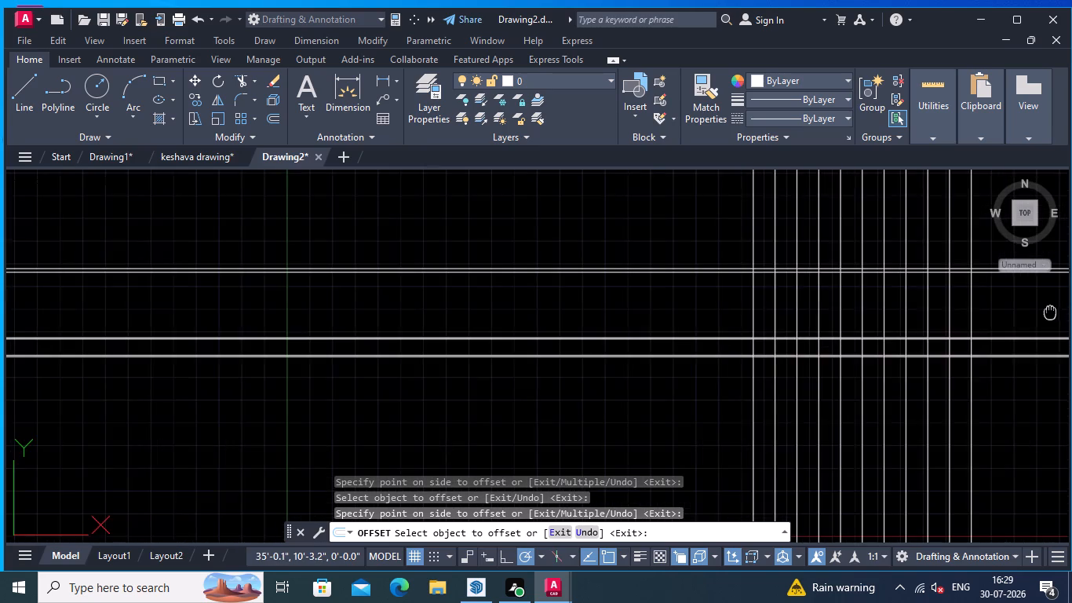
middle_drag(1048, 314, 844, 331)
middle_drag(826, 338, 842, 334)
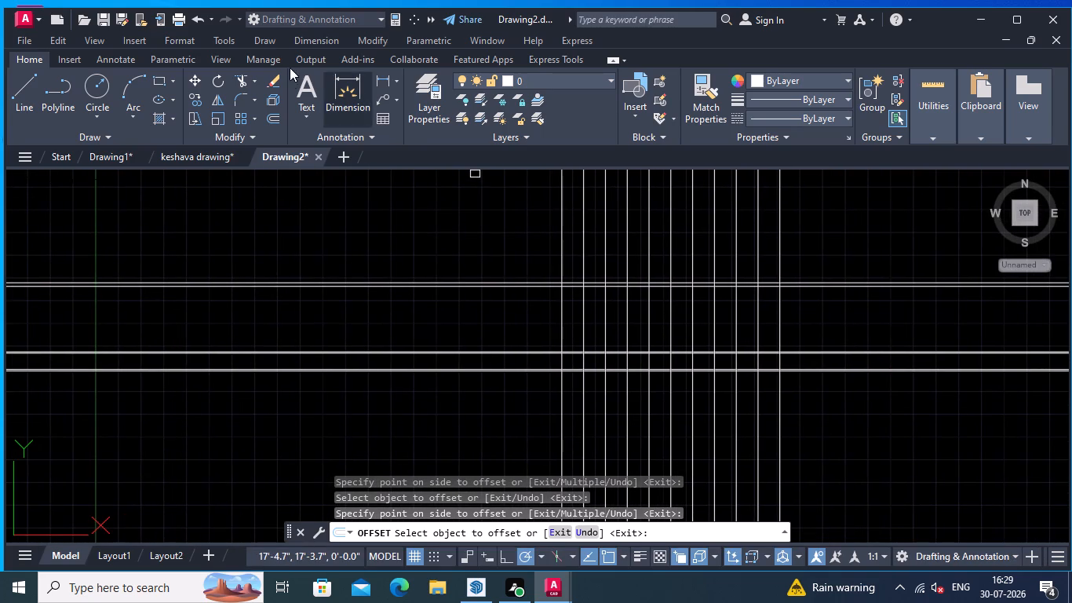
click(243, 74)
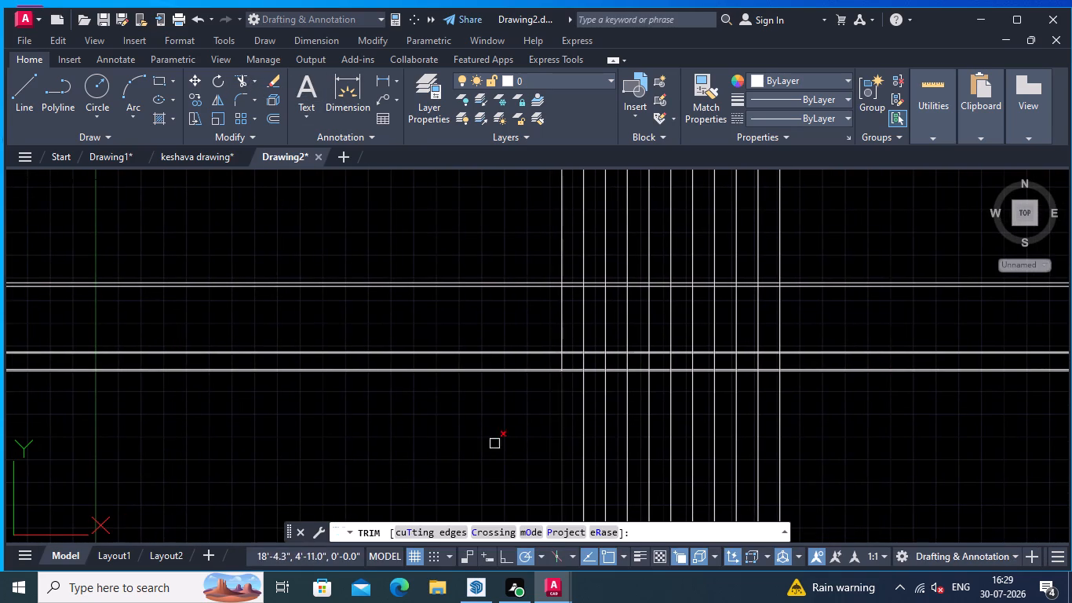
click(494, 444)
click(1026, 445)
Trim the vertical tread line segments lying between the lowest and middle horizontal line pairs.
scroll(810, 426, down, 1)
middle_drag(807, 429, 908, 410)
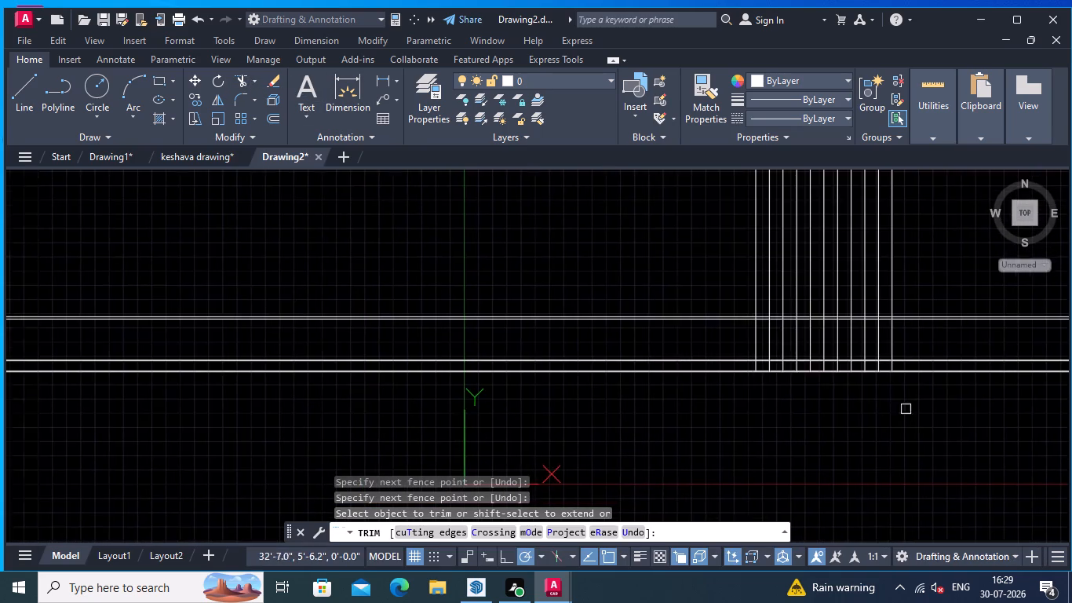
scroll(822, 401, up, 2)
middle_drag(810, 401, 665, 411)
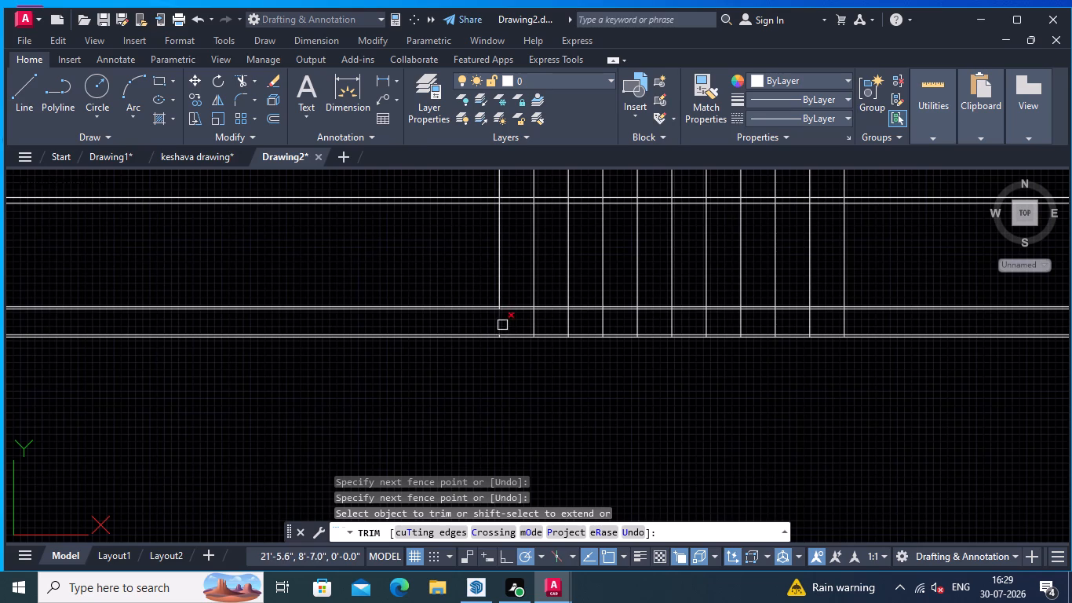
click(490, 319)
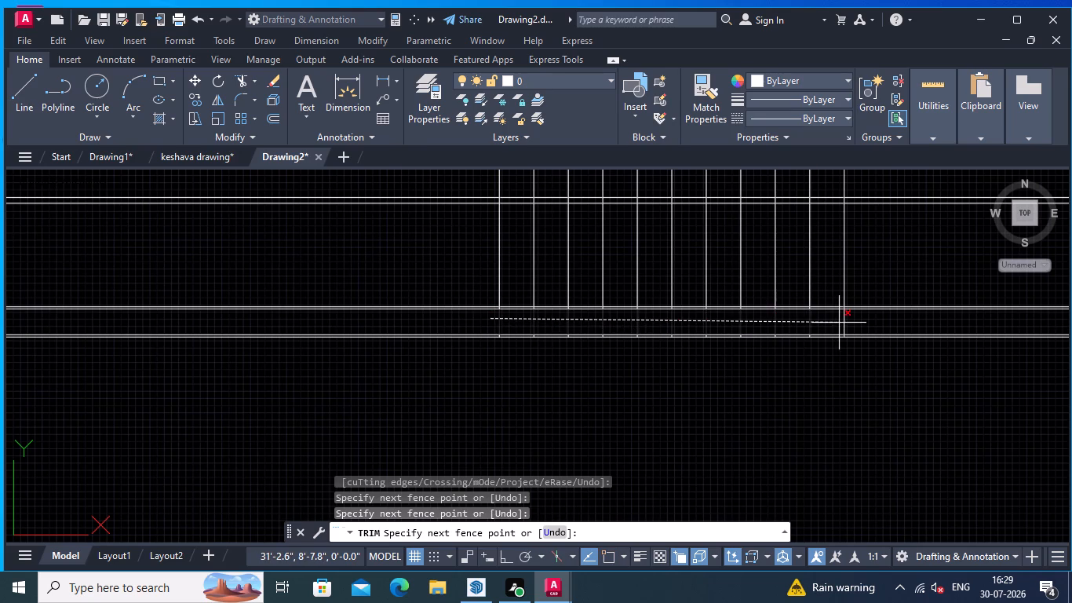
click(850, 323)
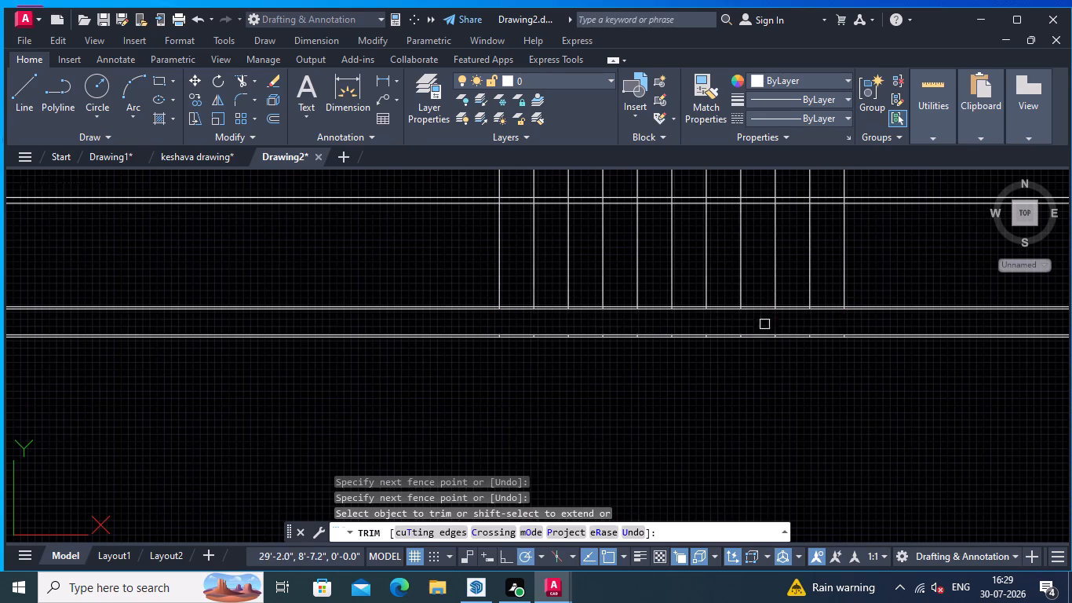
Trim off the parts of all the vertical tread lines that extend above the uppermost horizontal line.
scroll(751, 327, down, 1)
middle_drag(748, 327, 731, 385)
middle_drag(705, 287, 776, 260)
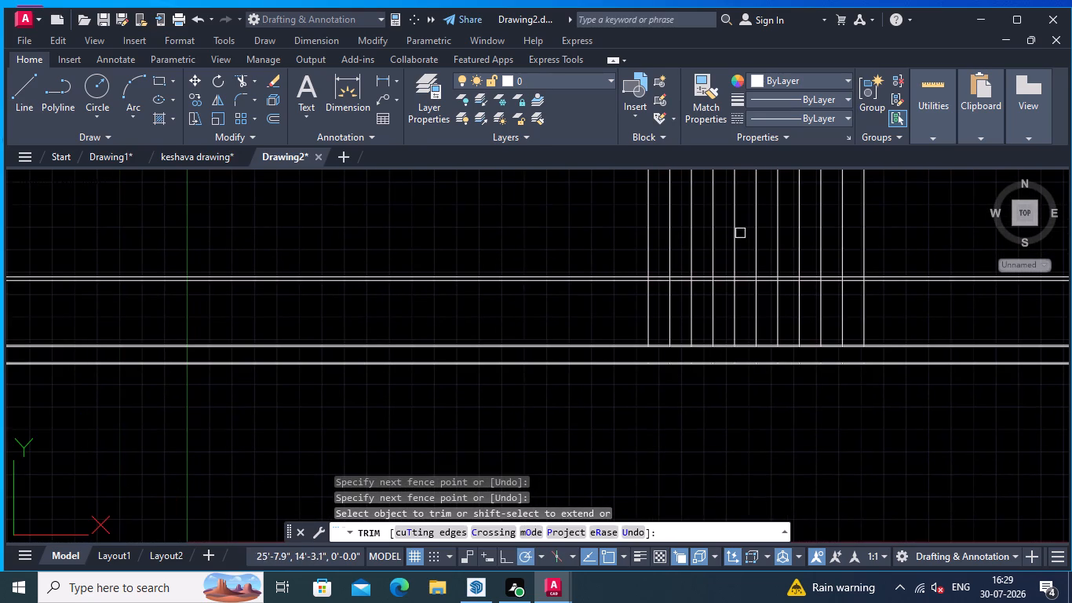
click(626, 217)
click(903, 249)
Trim the upper ends of the second through ninth tread lines between the two uppermost horizontal lines.
scroll(797, 263, down, 1)
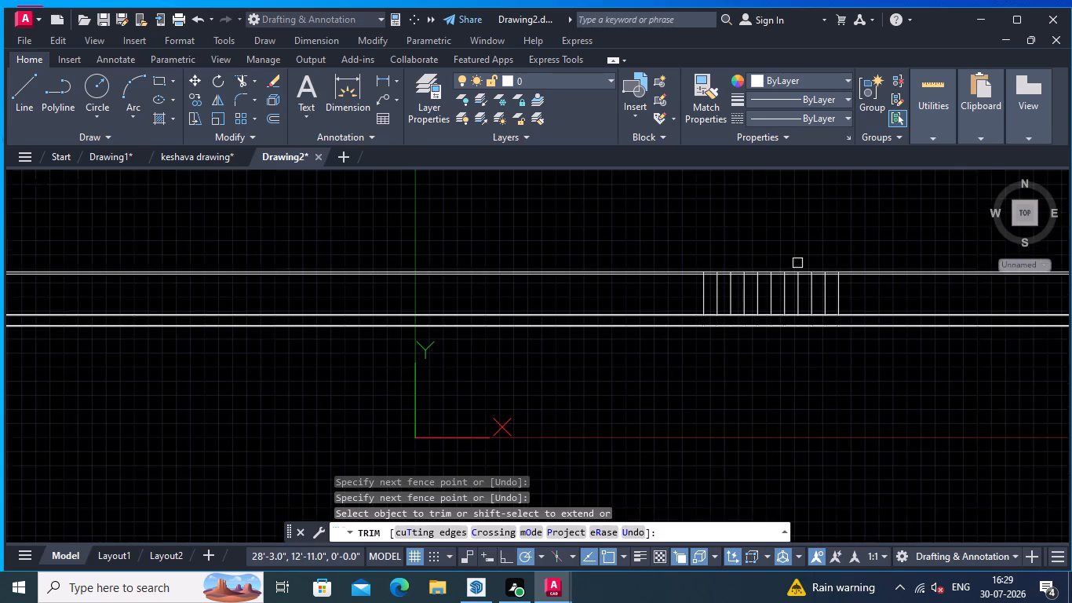
middle_drag(801, 259, 743, 283)
scroll(820, 283, up, 2)
middle_drag(762, 300, 976, 243)
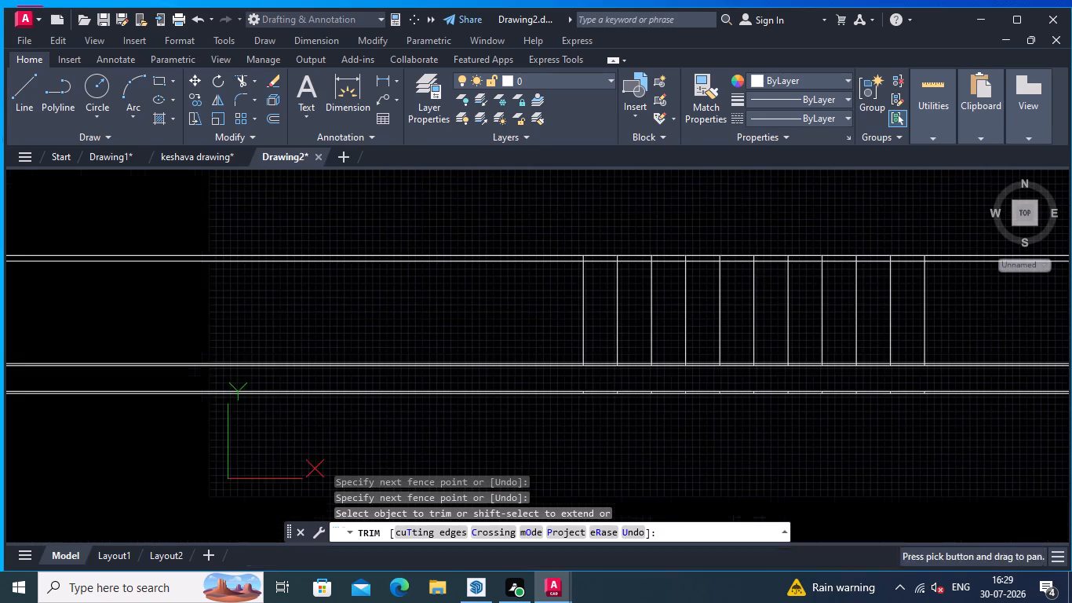
scroll(647, 261, up, 4)
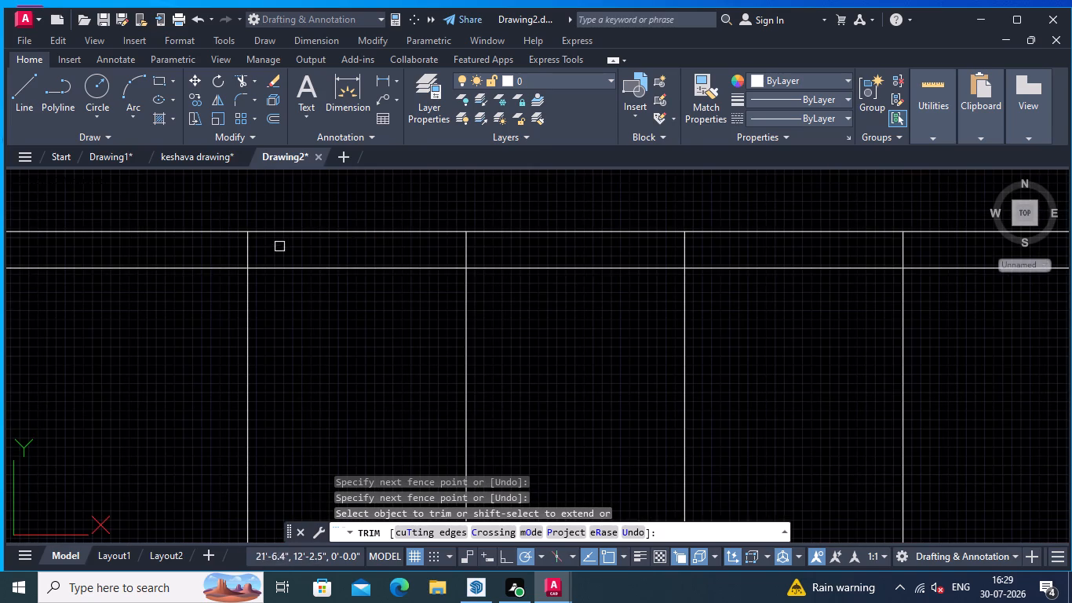
click(398, 245)
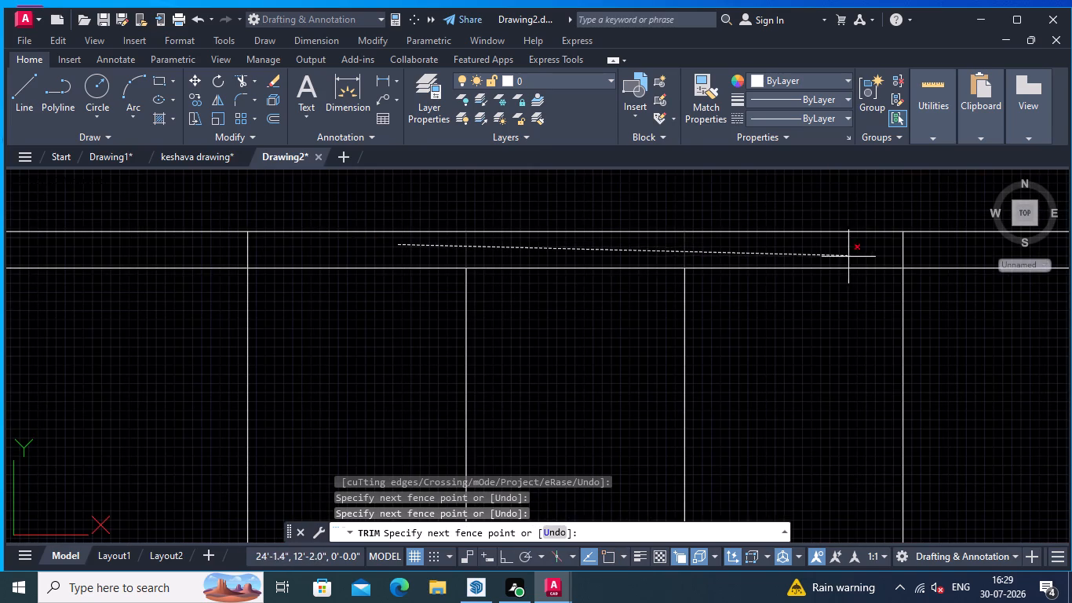
click(926, 254)
scroll(899, 254, down, 2)
middle_drag(899, 254, 510, 254)
scroll(748, 288, up, 2)
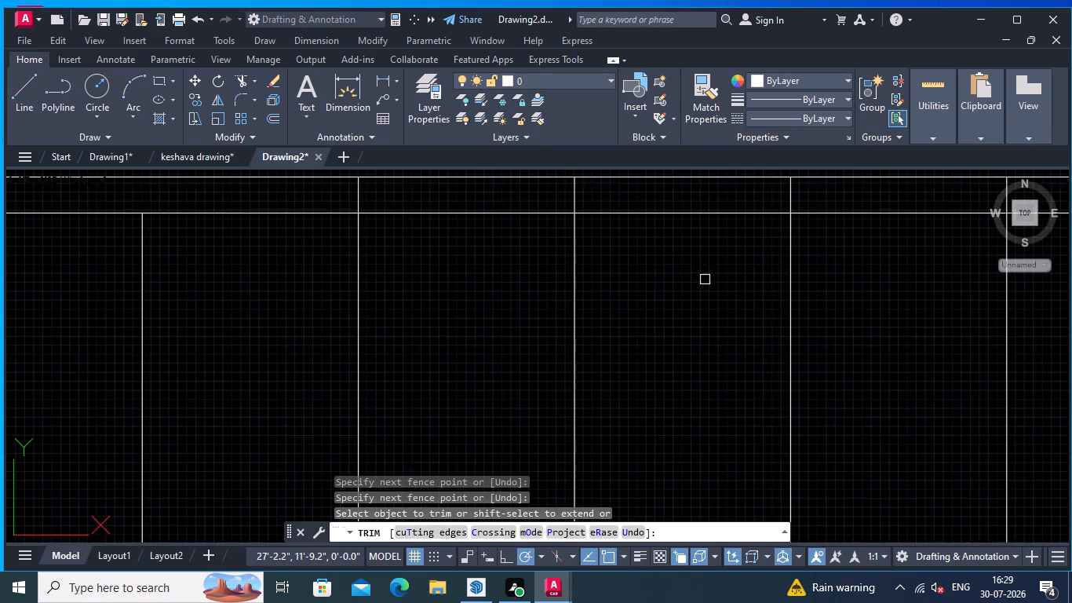
scroll(493, 216, down, 2)
middle_drag(478, 260, 462, 318)
scroll(421, 275, up, 1)
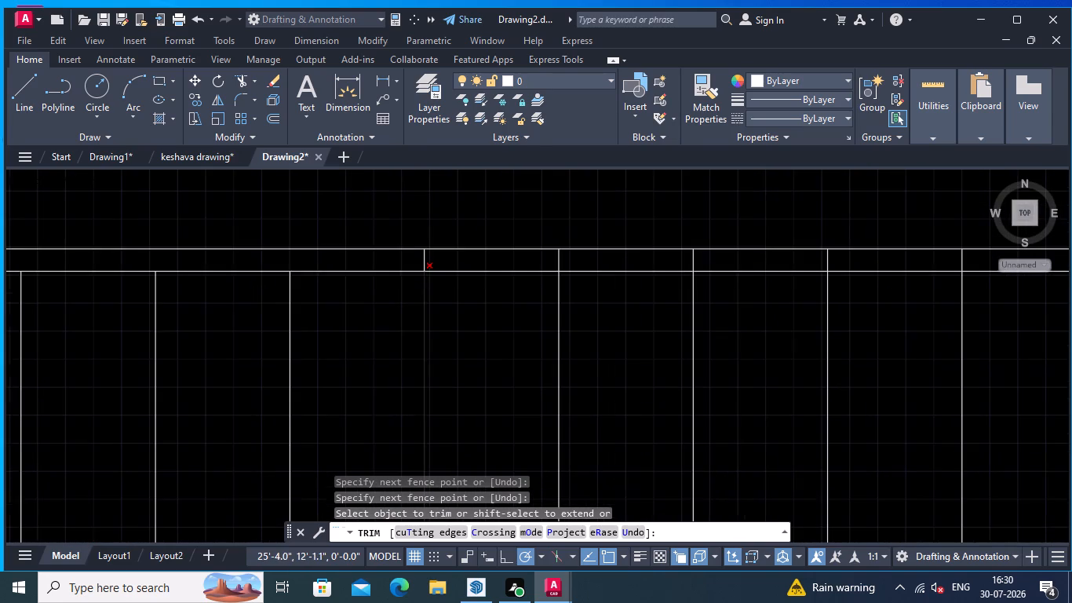
click(412, 261)
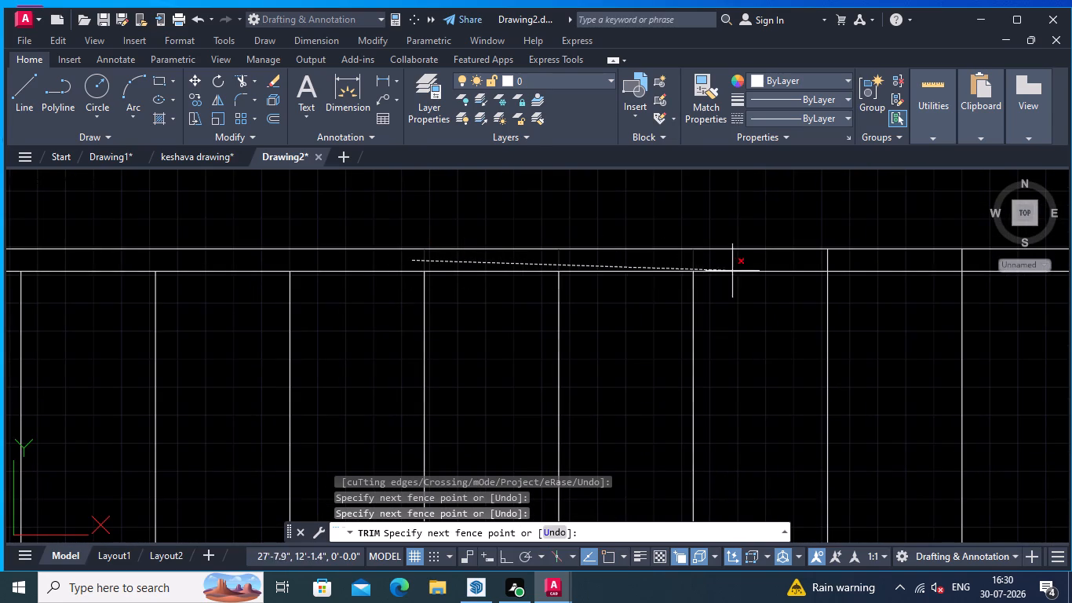
click(975, 265)
scroll(881, 261, down, 2)
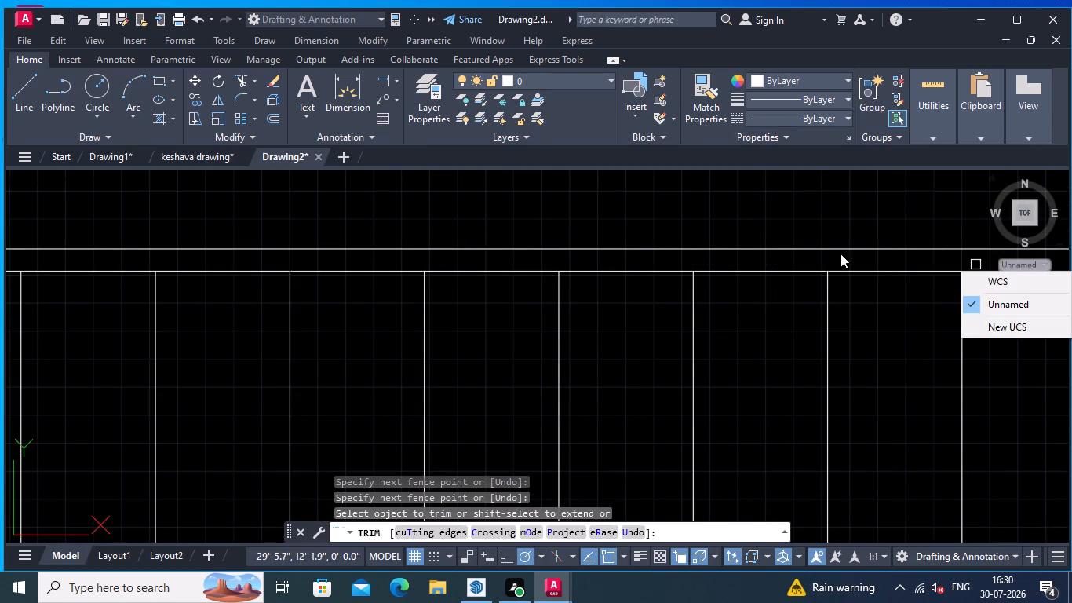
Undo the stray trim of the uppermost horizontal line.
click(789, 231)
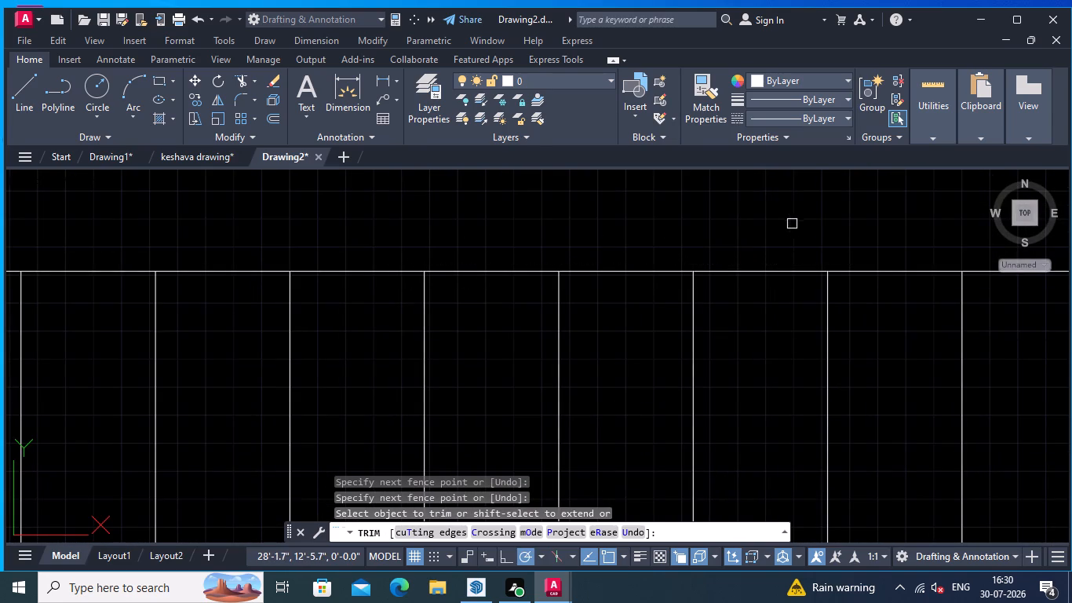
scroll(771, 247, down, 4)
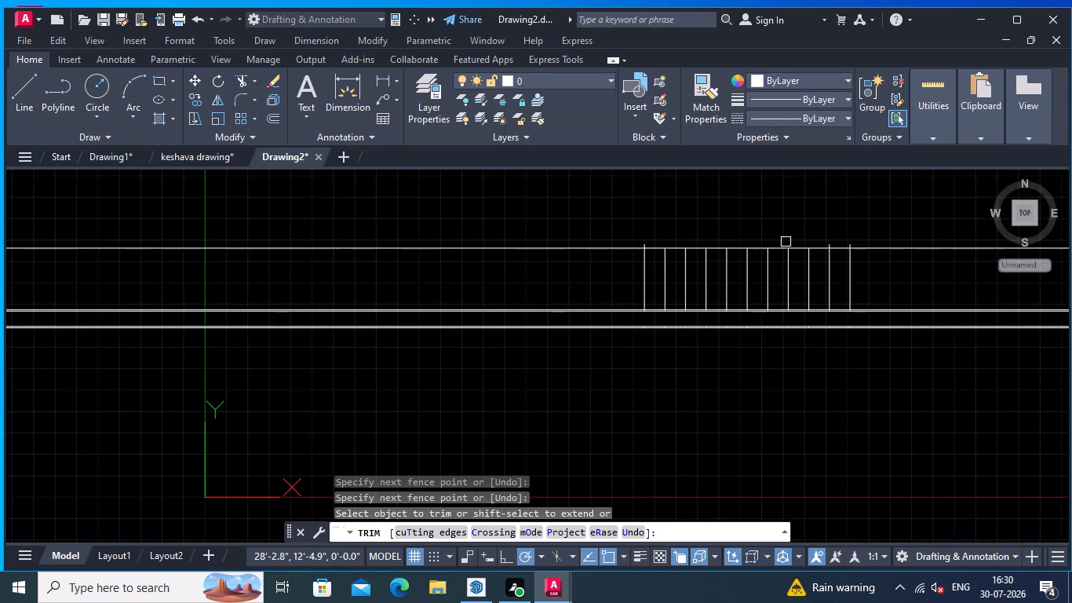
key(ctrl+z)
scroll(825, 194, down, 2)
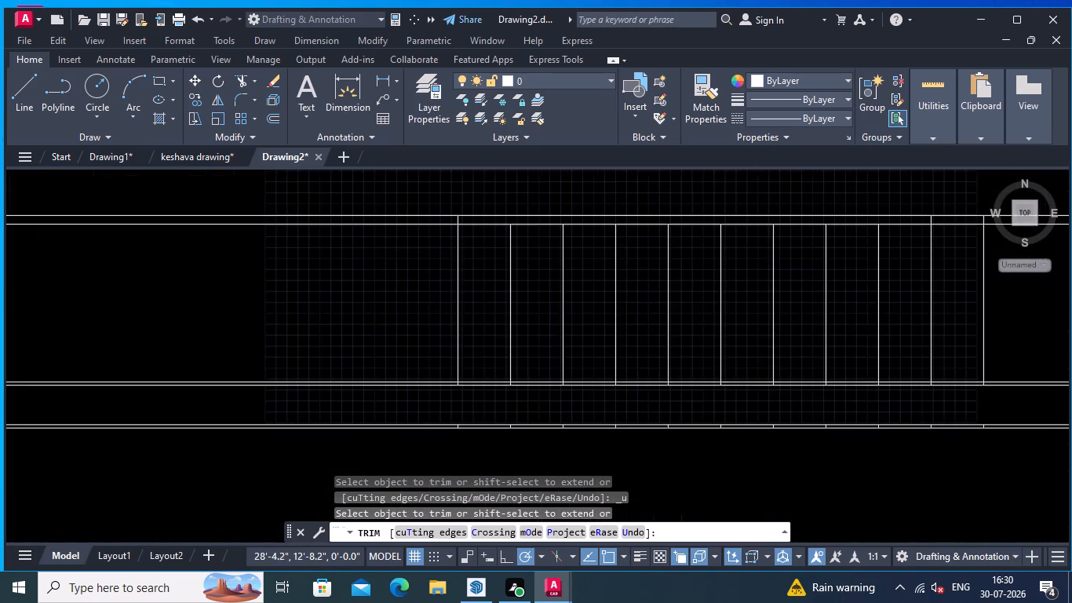
Trim off the parts of the uppermost horizontal line pair that extend to the right of the last tread line.
middle_drag(823, 201, 517, 243)
scroll(729, 294, up, 1)
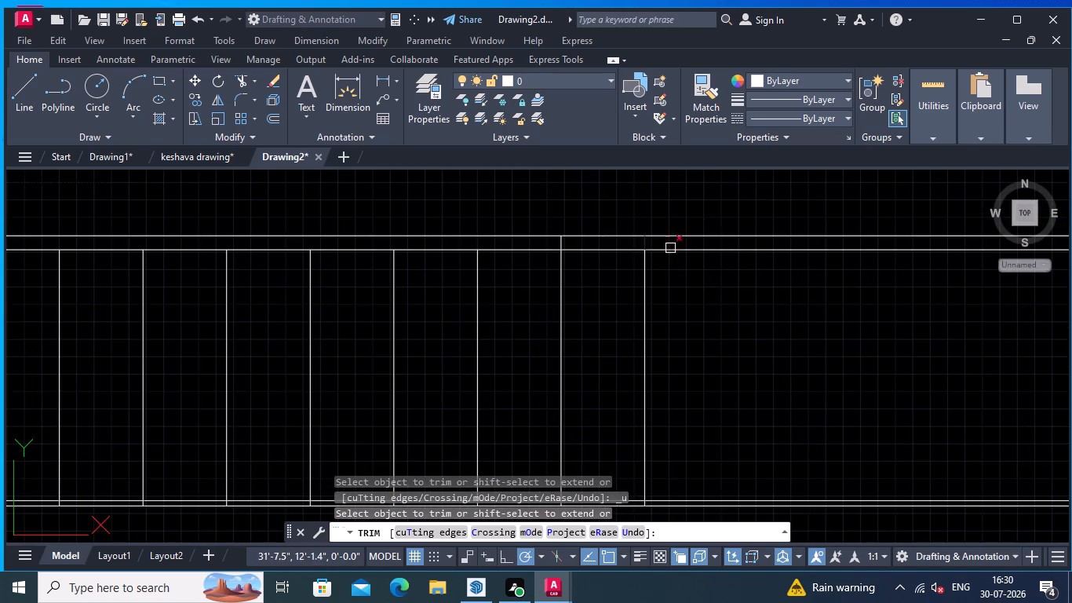
scroll(769, 209, down, 2)
middle_drag(771, 261, 760, 252)
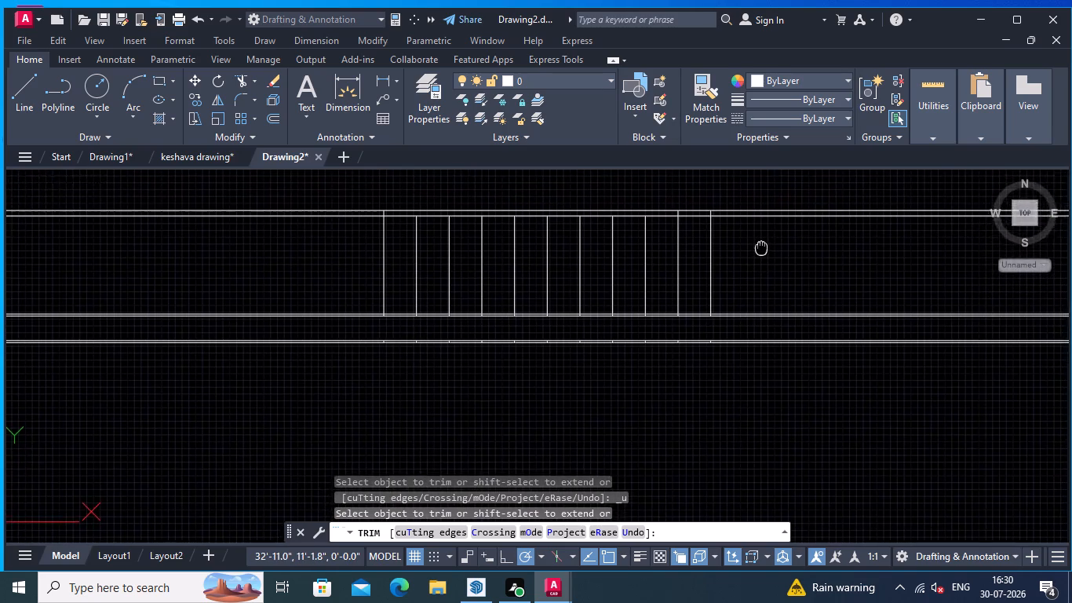
middle_drag(760, 252, 756, 287)
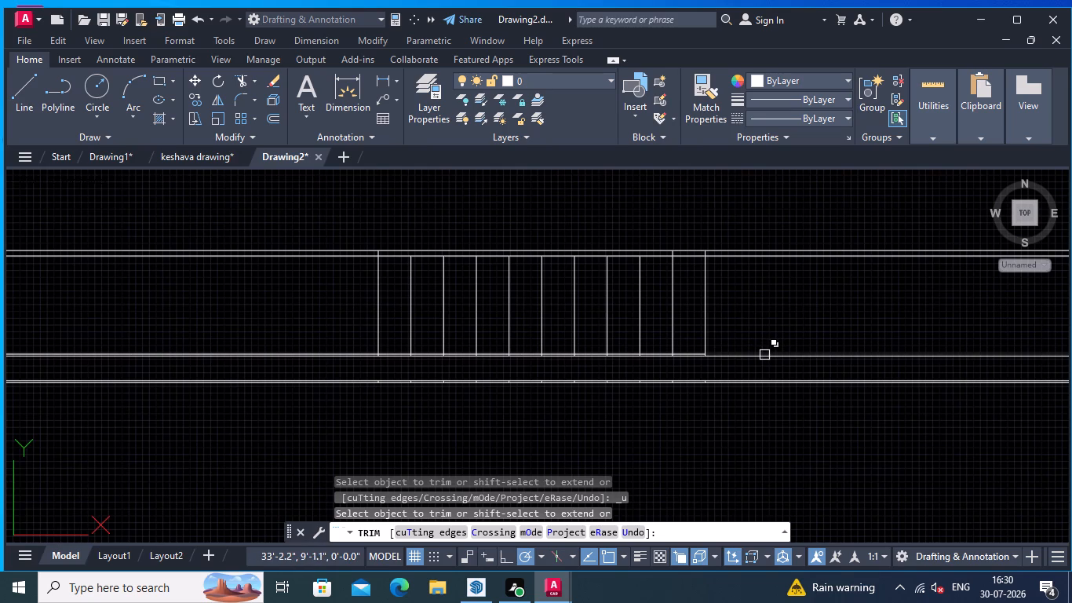
click(845, 218)
click(850, 266)
Trim off the parts of the uppermost horizontal line pair that extend to the left of the first tread line.
scroll(712, 285, down, 2)
middle_drag(750, 282, 890, 242)
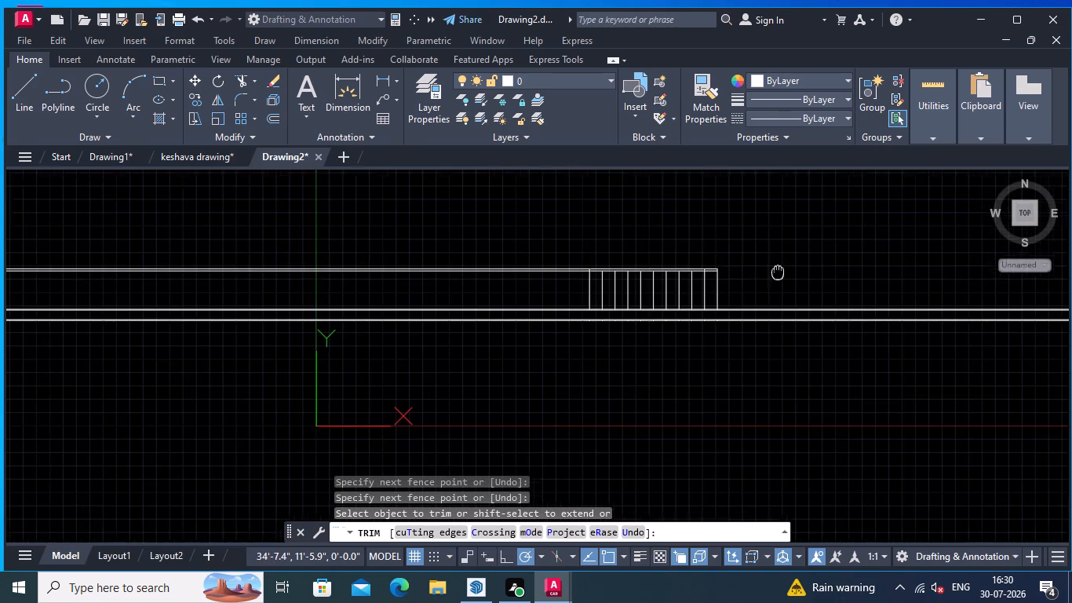
middle_drag(890, 242, 912, 234)
scroll(740, 212, up, 1)
middle_drag(693, 212, 787, 198)
scroll(724, 214, up, 2)
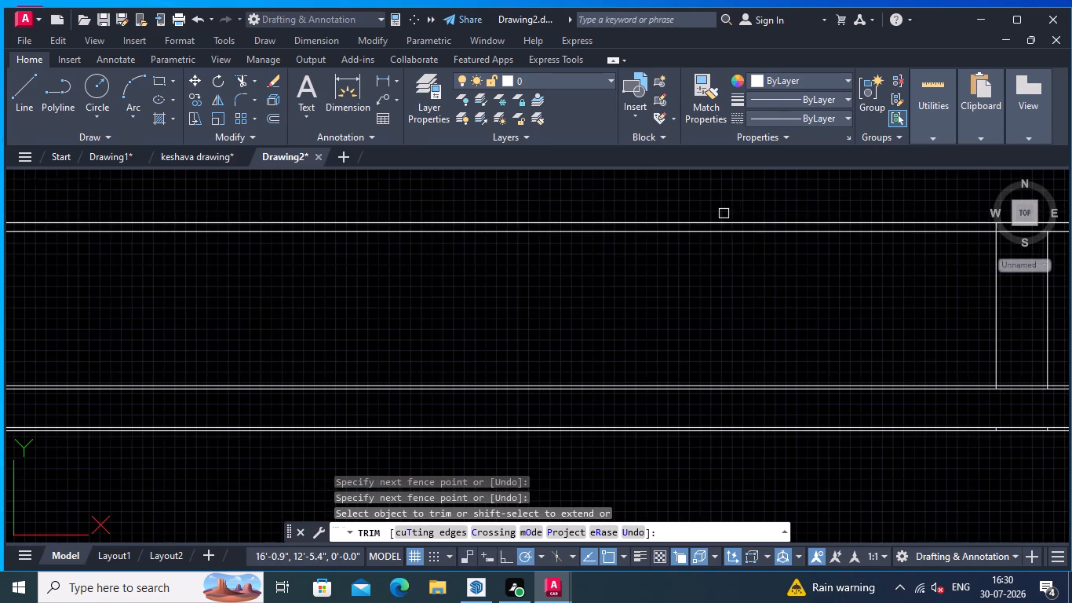
click(735, 201)
click(735, 268)
Trim the lower ends of the second and third tread lines lying inside the middle horizontal line pair.
scroll(735, 266, down, 2)
middle_drag(734, 267, 601, 274)
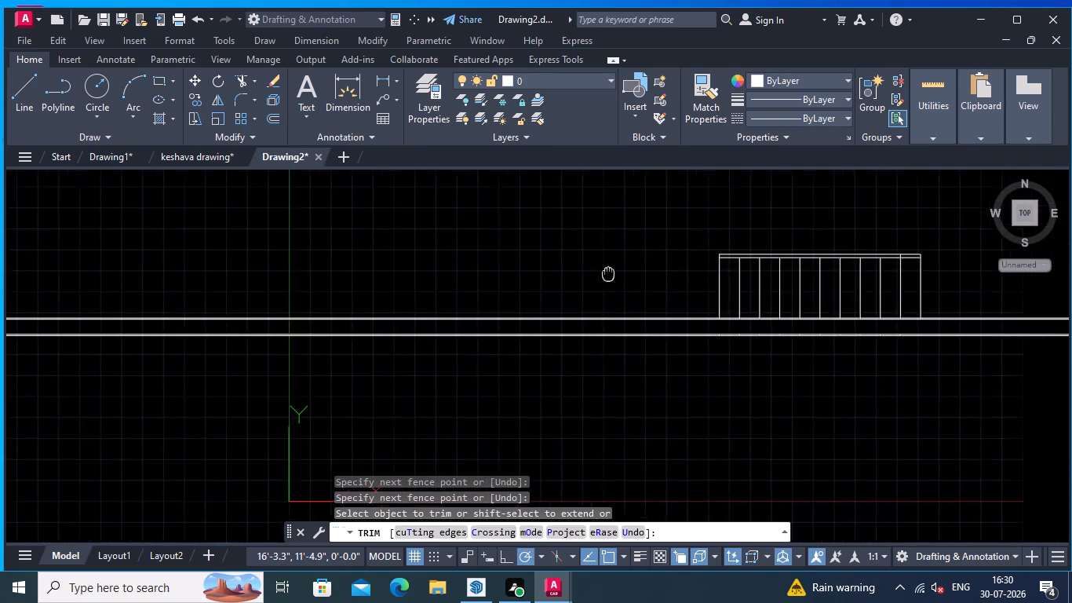
middle_drag(601, 274, 584, 276)
scroll(790, 238, up, 2)
middle_drag(784, 264, 860, 203)
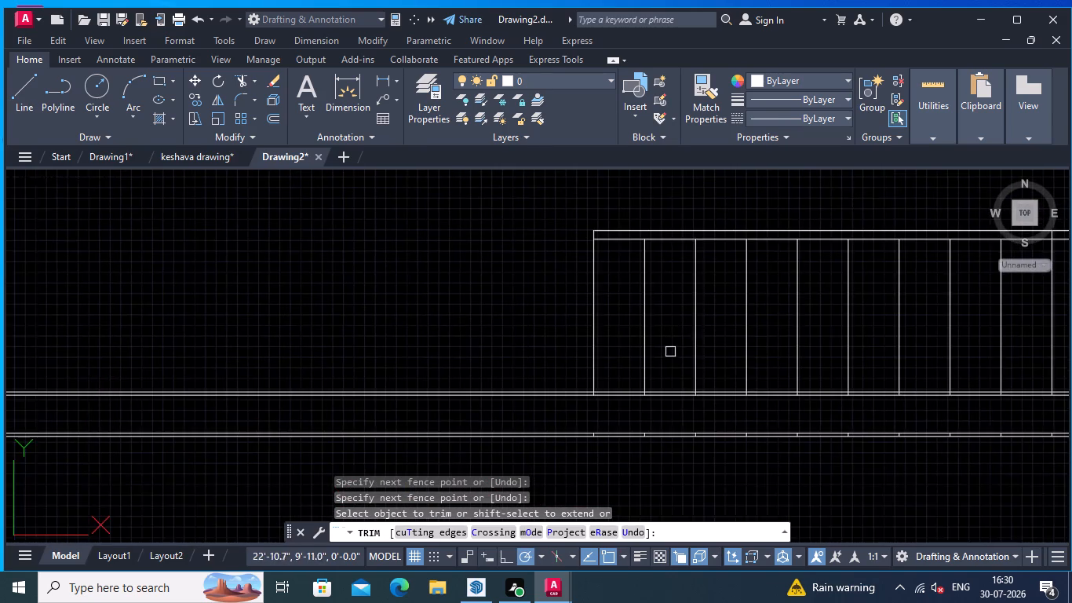
scroll(669, 353, up, 2)
middle_drag(634, 381, 658, 234)
scroll(618, 322, up, 3)
middle_drag(597, 323, 712, 393)
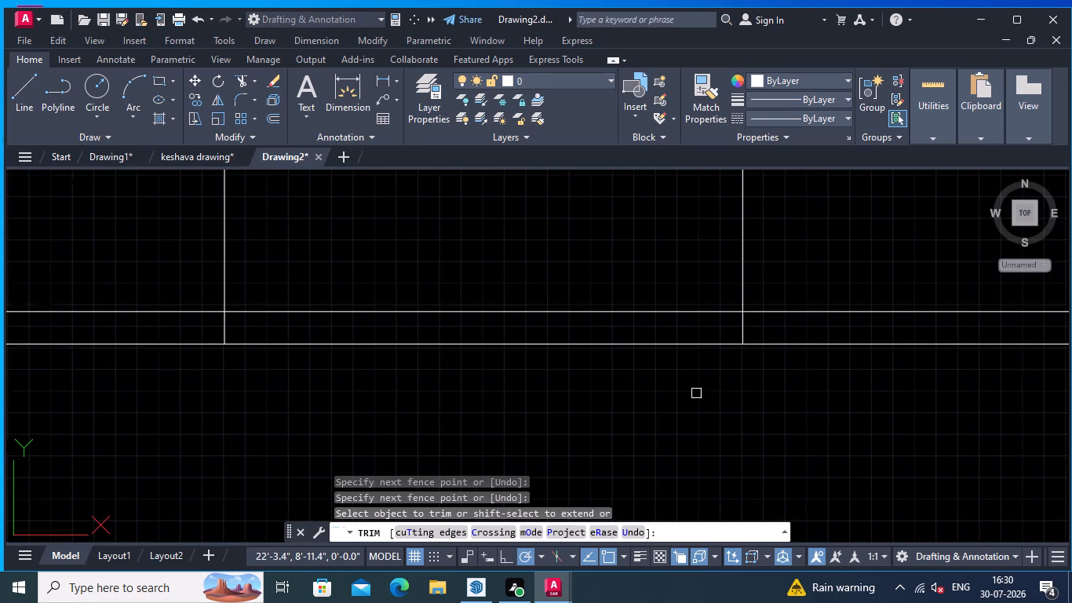
click(718, 325)
click(789, 330)
scroll(789, 326, down, 2)
middle_drag(786, 364, 442, 415)
scroll(629, 403, up, 2)
click(599, 347)
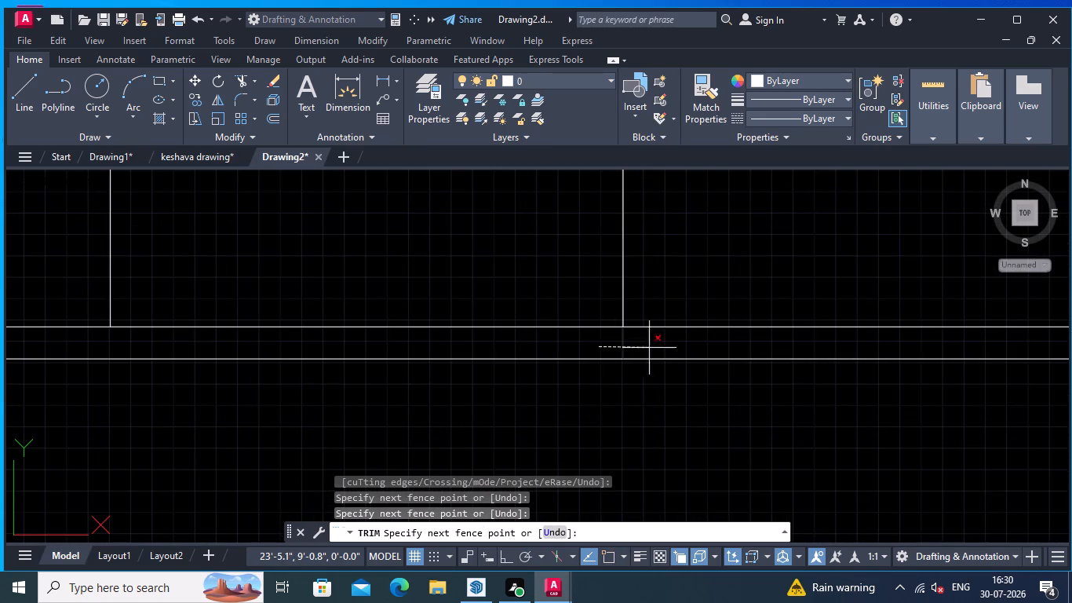
click(760, 351)
Trim the lower ends of the fourth and fifth tread lines inside the middle horizontal line pair.
scroll(764, 381, down, 2)
middle_drag(774, 404, 331, 379)
scroll(467, 341, up, 1)
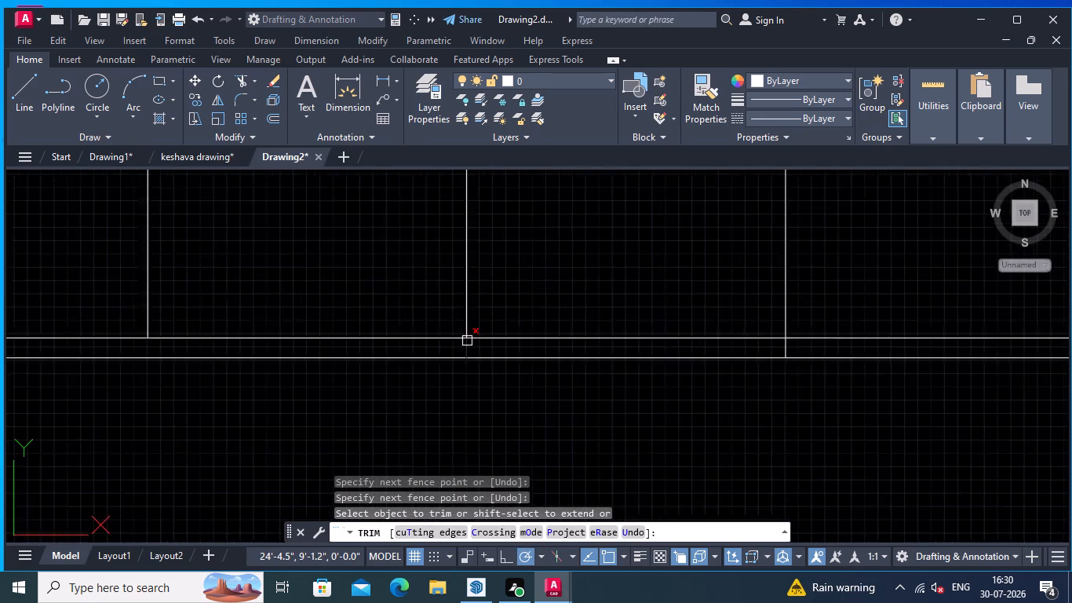
scroll(467, 341, up, 1)
click(446, 356)
click(494, 353)
scroll(577, 375, down, 2)
middle_drag(731, 415, 626, 422)
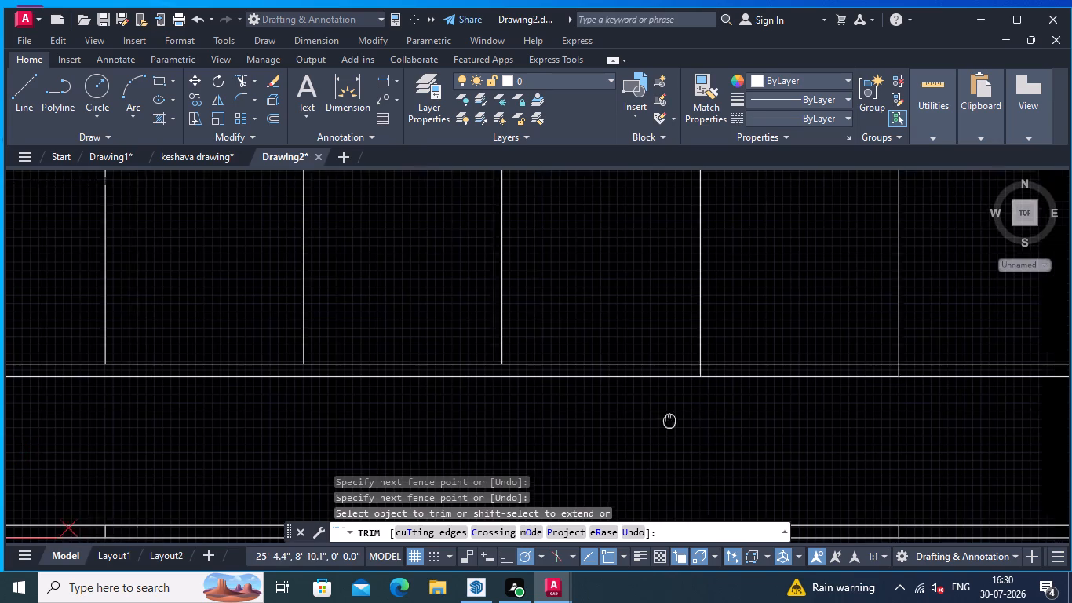
middle_drag(626, 422, 567, 427)
scroll(607, 371, up, 2)
click(485, 389)
click(622, 397)
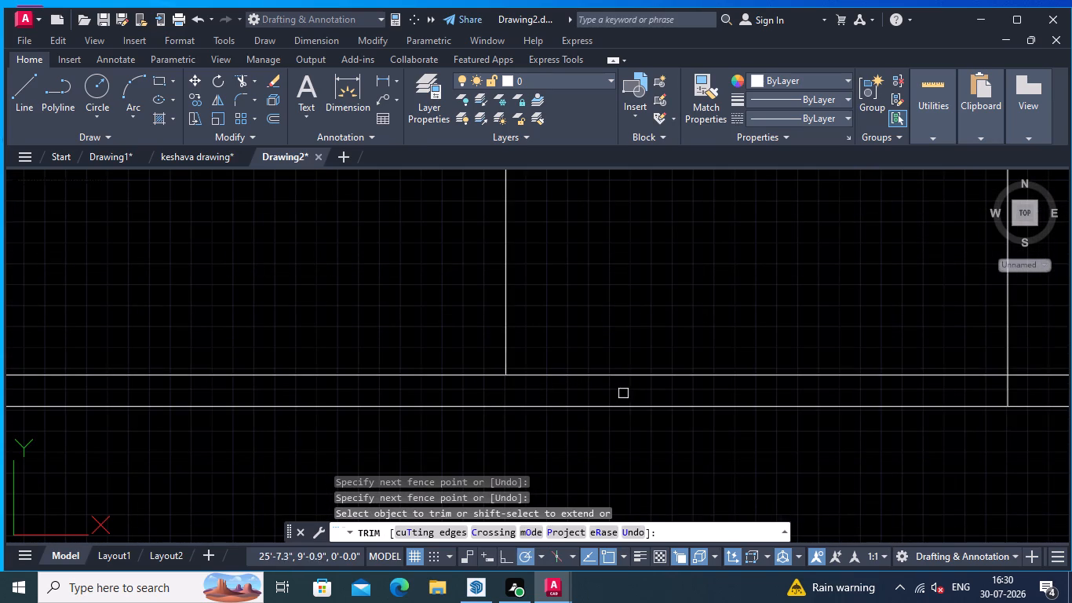
Trim the lower ends of the sixth and seventh tread lines inside the middle horizontal line pair.
scroll(672, 408, down, 1)
middle_drag(648, 427, 404, 324)
scroll(567, 317, down, 1)
middle_drag(571, 339, 469, 356)
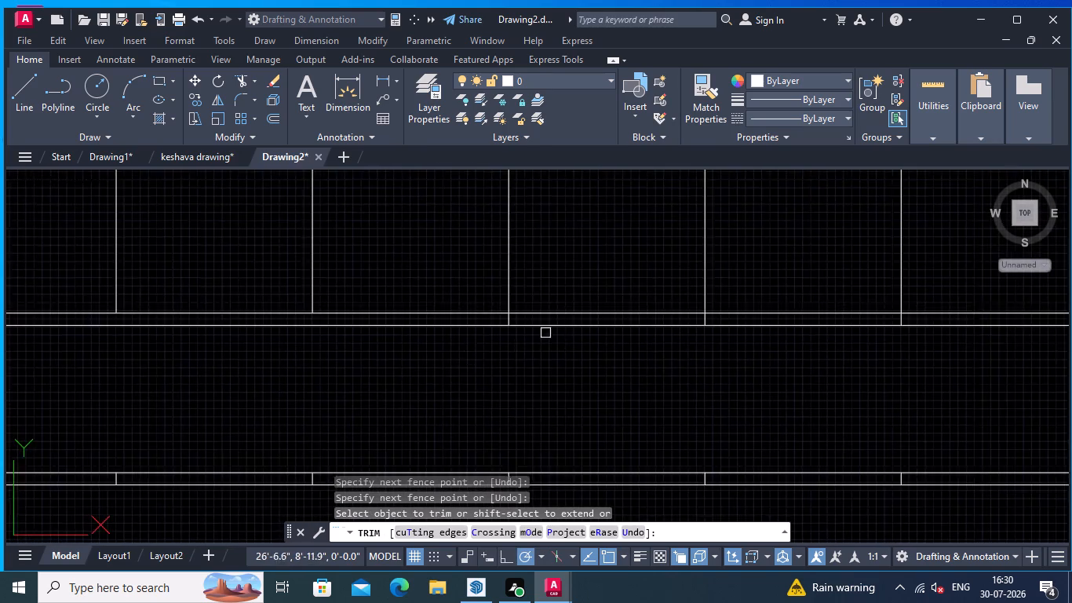
scroll(555, 320, up, 2)
scroll(492, 323, down, 1)
middle_drag(495, 368, 367, 381)
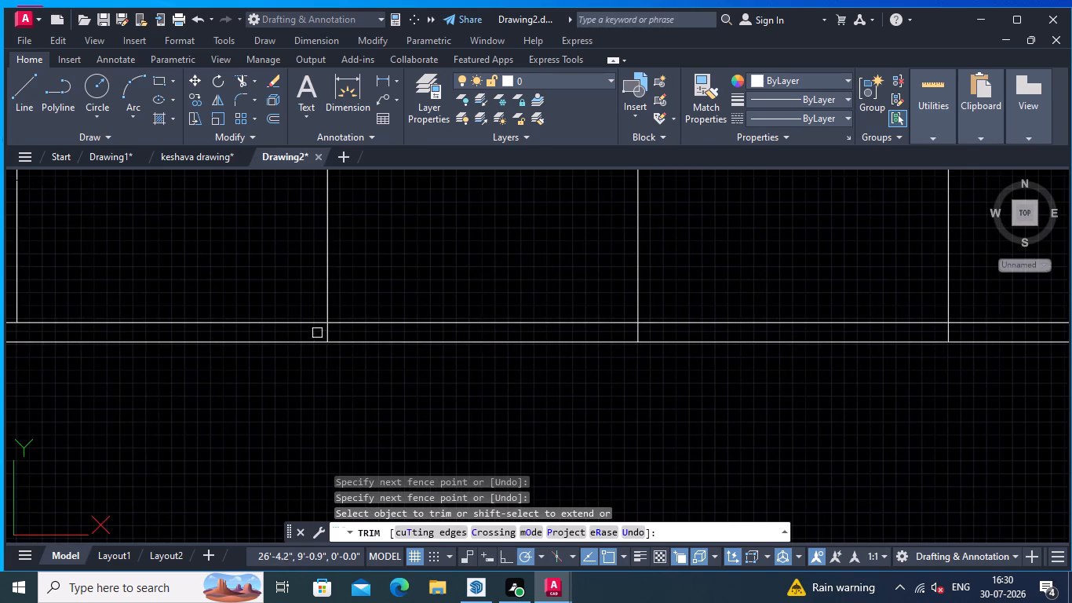
click(312, 334)
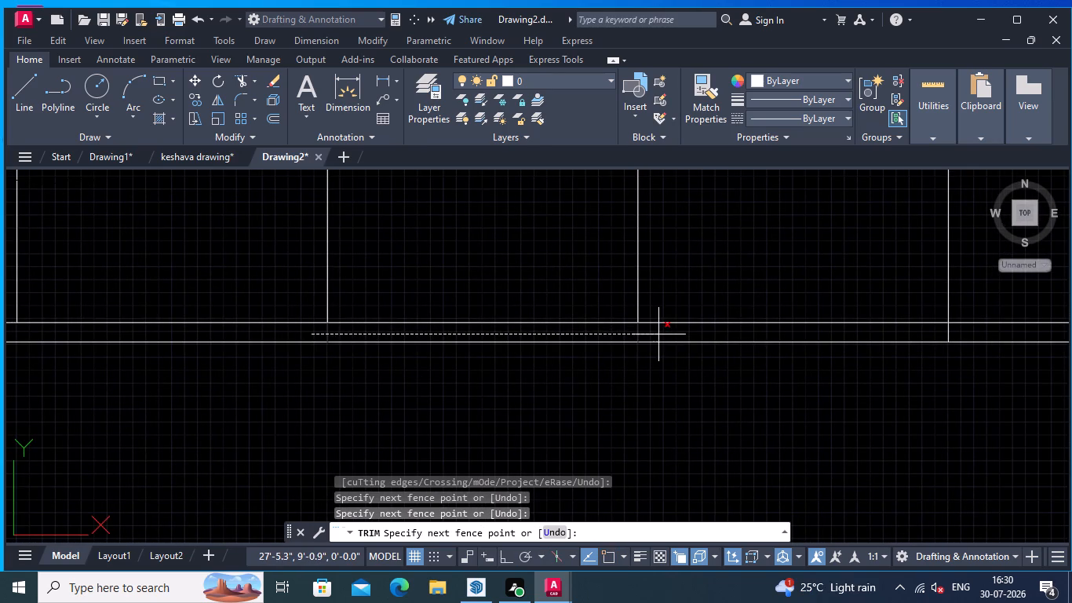
click(658, 334)
Trim the lower ends of the eighth through eleventh tread lines inside the middle horizontal line pair.
scroll(731, 393, down, 1)
middle_drag(728, 400, 328, 371)
scroll(430, 359, up, 1)
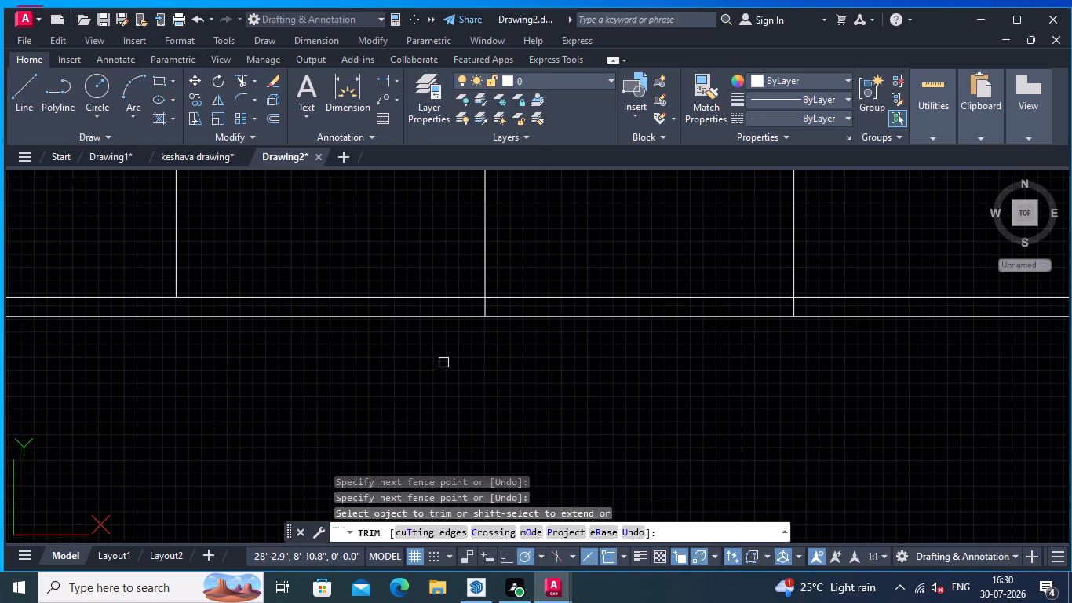
middle_drag(443, 363, 383, 375)
scroll(388, 375, down, 1)
middle_drag(459, 393, 345, 384)
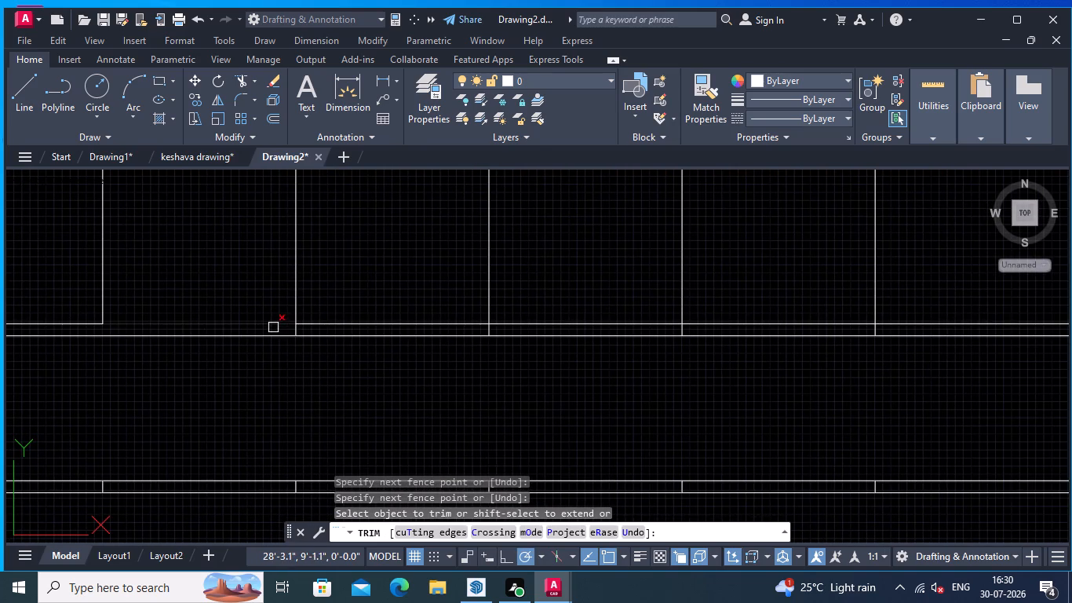
scroll(272, 330, up, 1)
click(268, 331)
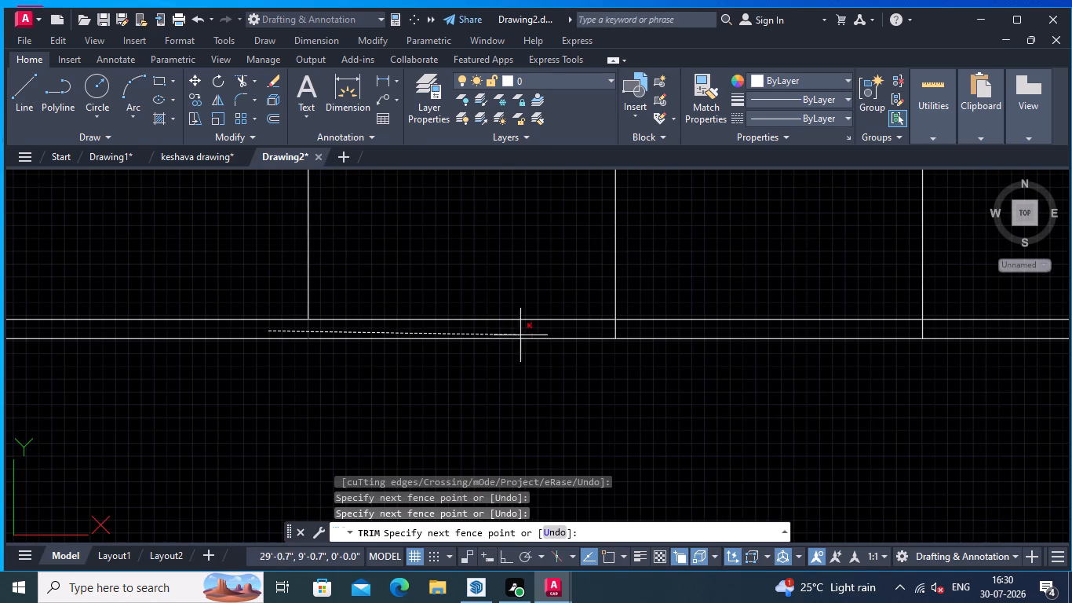
click(635, 330)
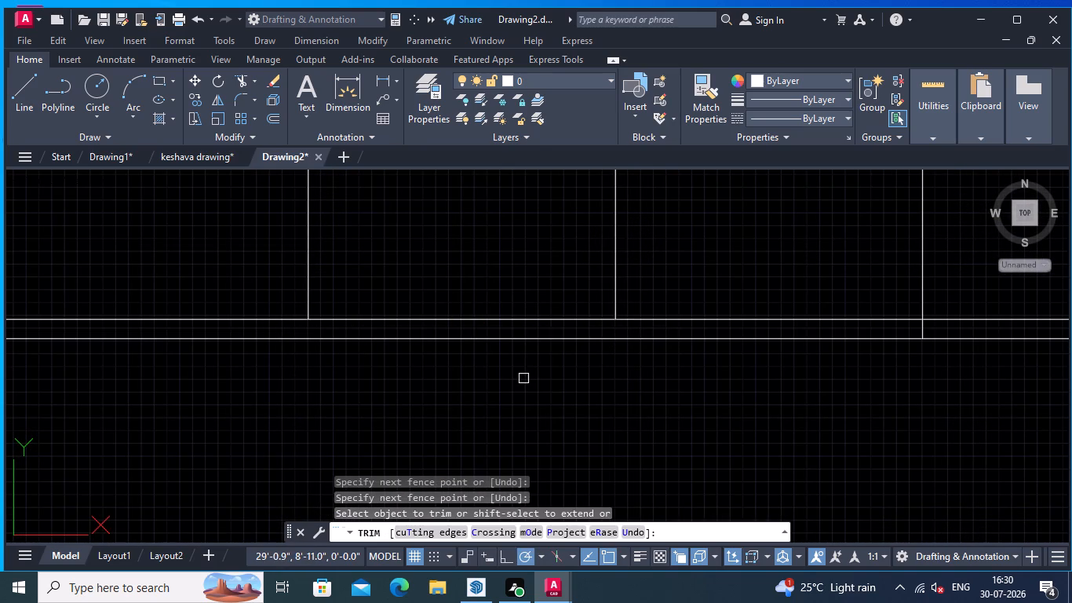
scroll(542, 379, down, 1)
middle_drag(607, 382, 219, 371)
scroll(432, 350, up, 1)
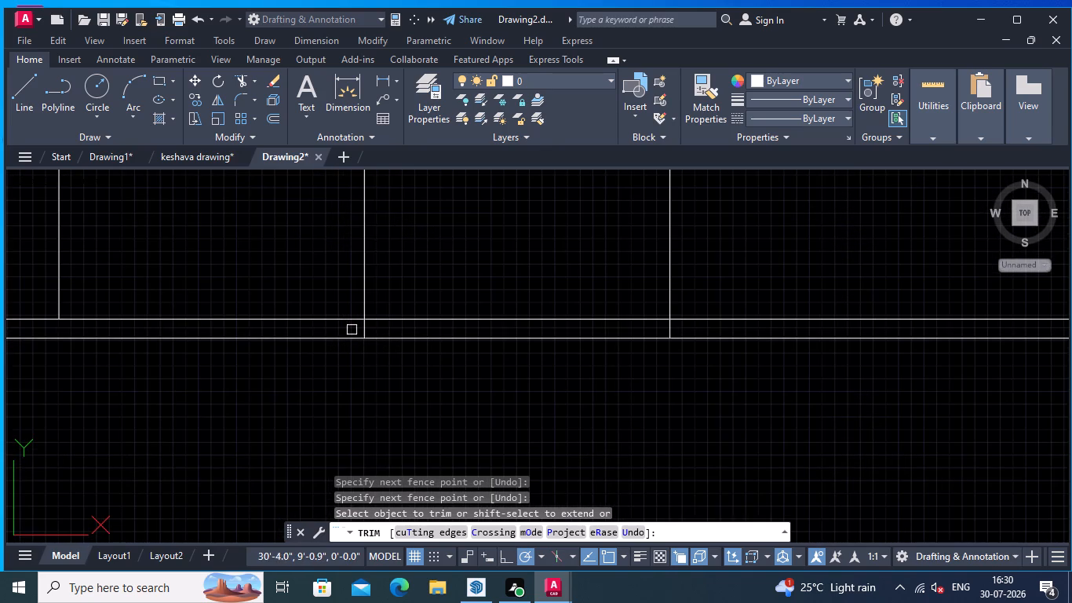
click(347, 327)
click(692, 331)
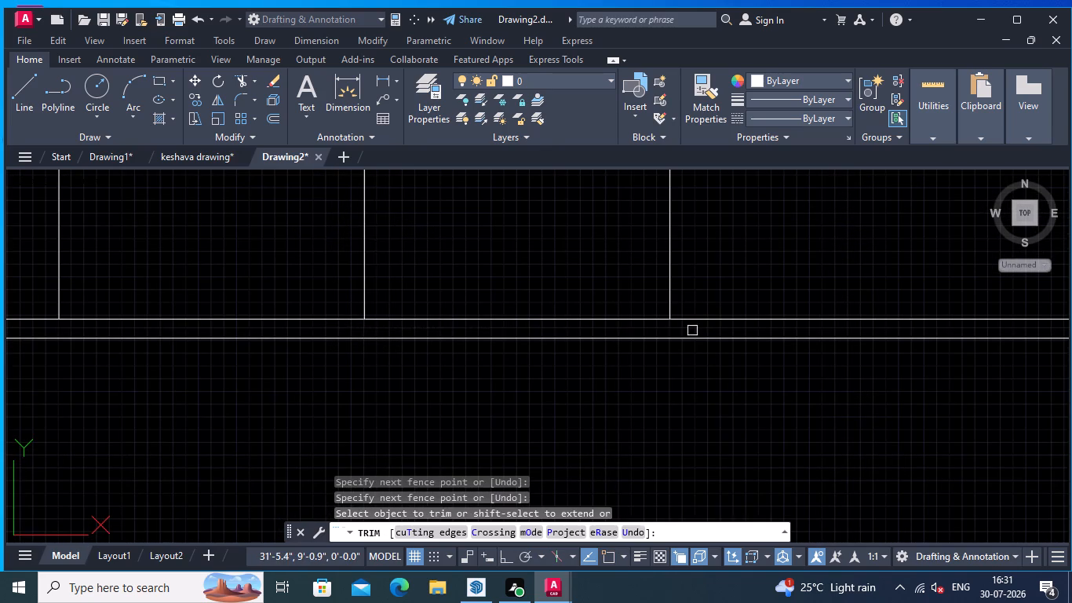
Trim the leftover first and second tread line stubs inside the lower horizontal line pair.
scroll(736, 313, down, 1)
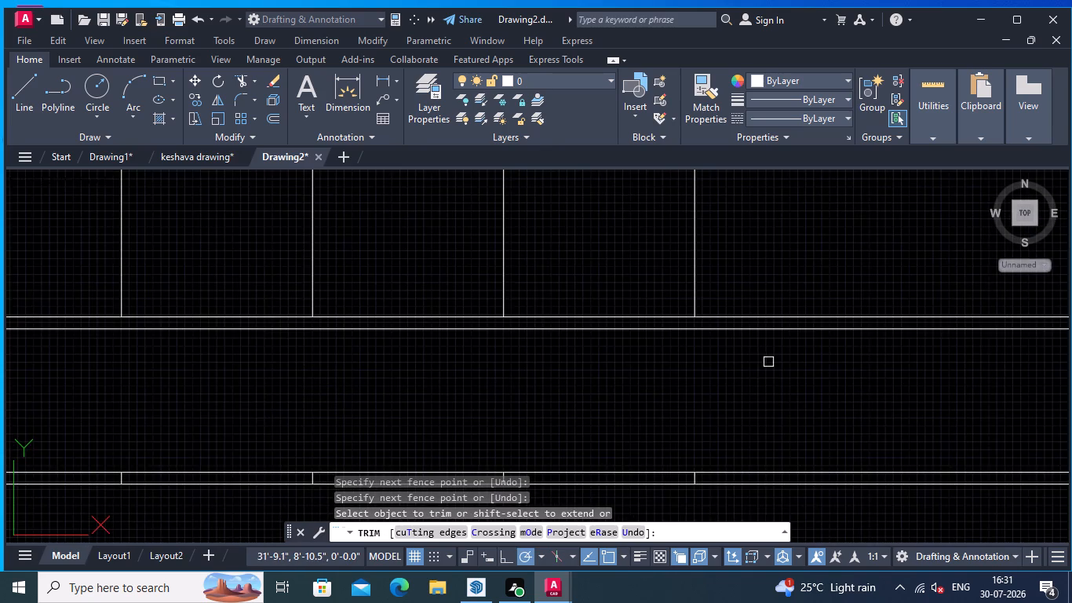
middle_drag(768, 362, 392, 394)
middle_drag(1027, 426, 662, 363)
scroll(677, 345, down, 3)
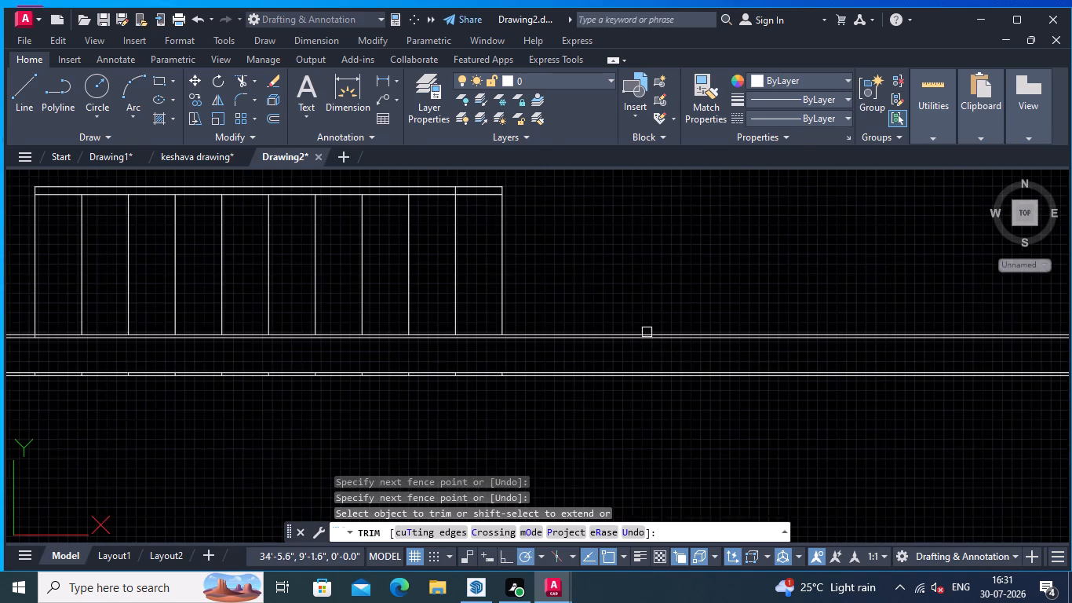
middle_drag(658, 311, 979, 265)
middle_drag(608, 356, 1041, 440)
scroll(768, 383, up, 1)
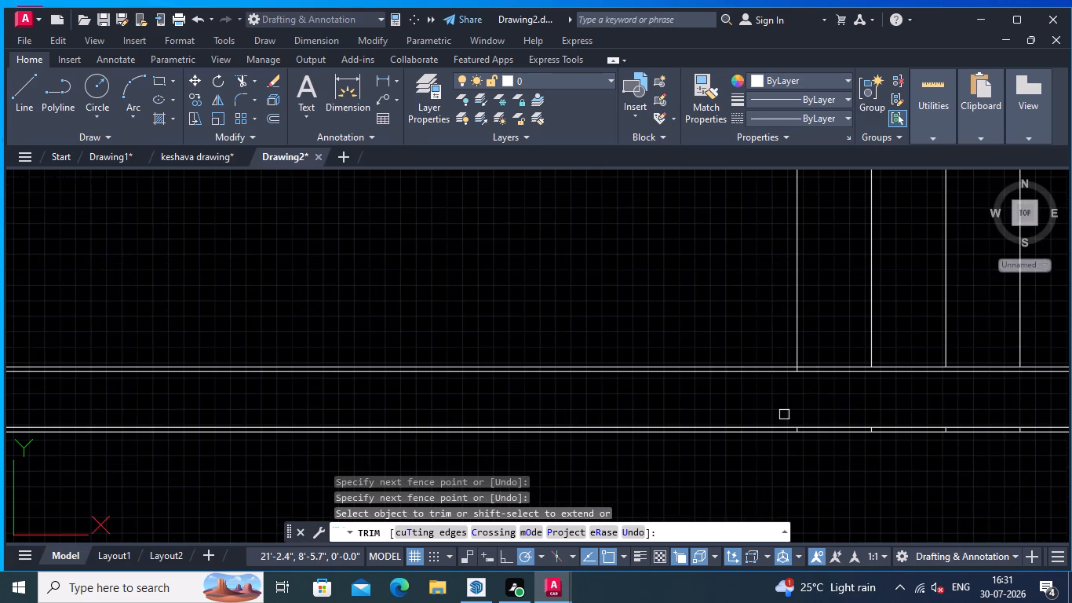
middle_drag(784, 415, 785, 358)
scroll(779, 356, up, 1)
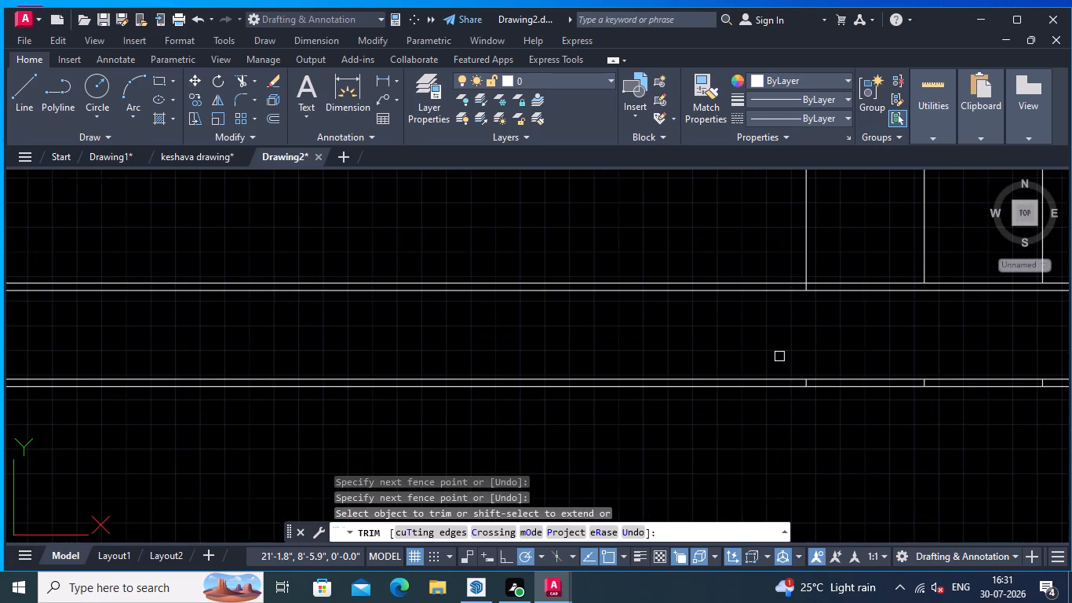
middle_drag(779, 356, 738, 358)
scroll(747, 360, up, 2)
middle_drag(747, 360, 729, 350)
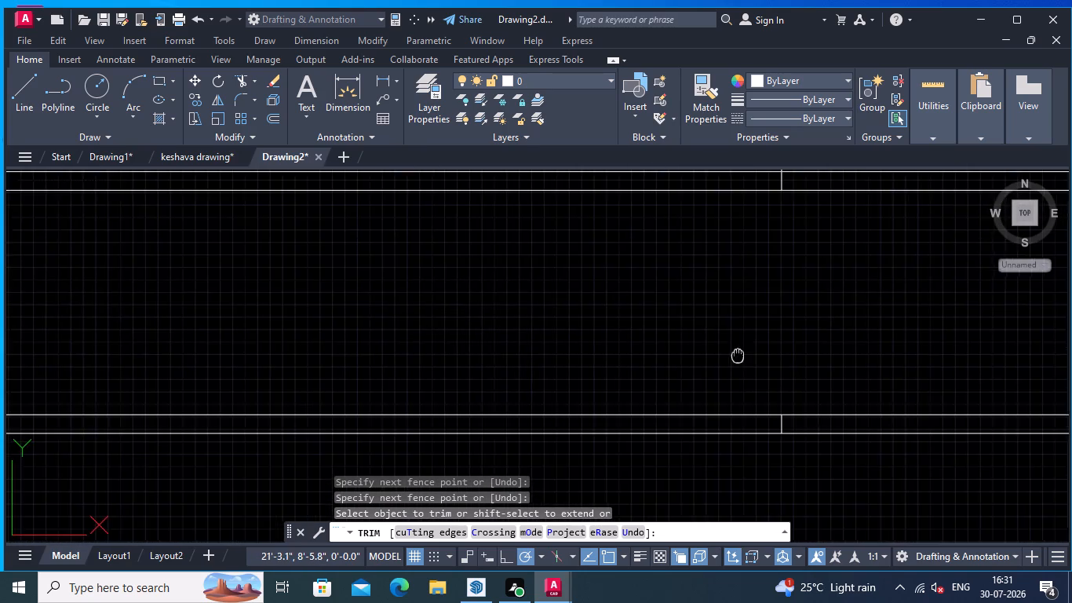
middle_drag(729, 350, 421, 246)
scroll(501, 283, up, 1)
click(381, 328)
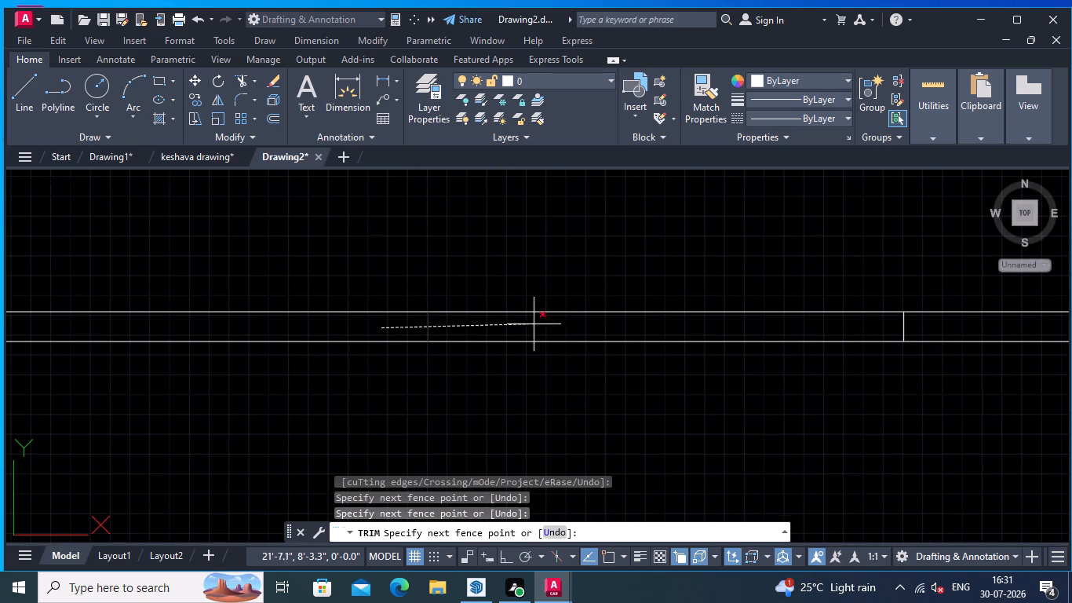
click(912, 331)
Trim the leftover third tread line stub inside the lower horizontal line pair.
scroll(929, 466, down, 1)
middle_drag(929, 451, 870, 450)
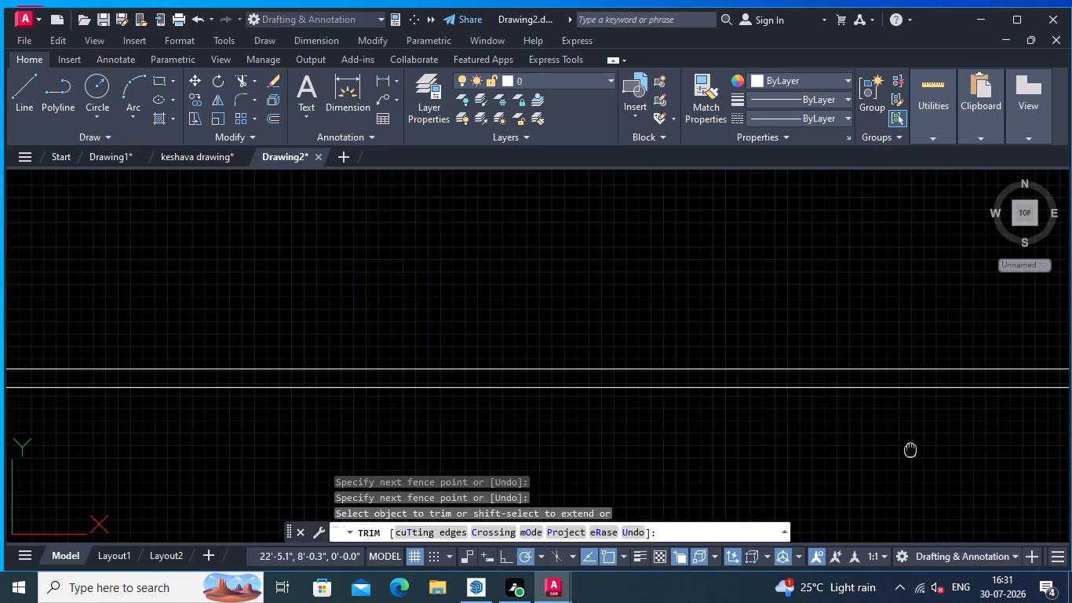
middle_drag(870, 450, 660, 442)
middle_drag(701, 439, 598, 461)
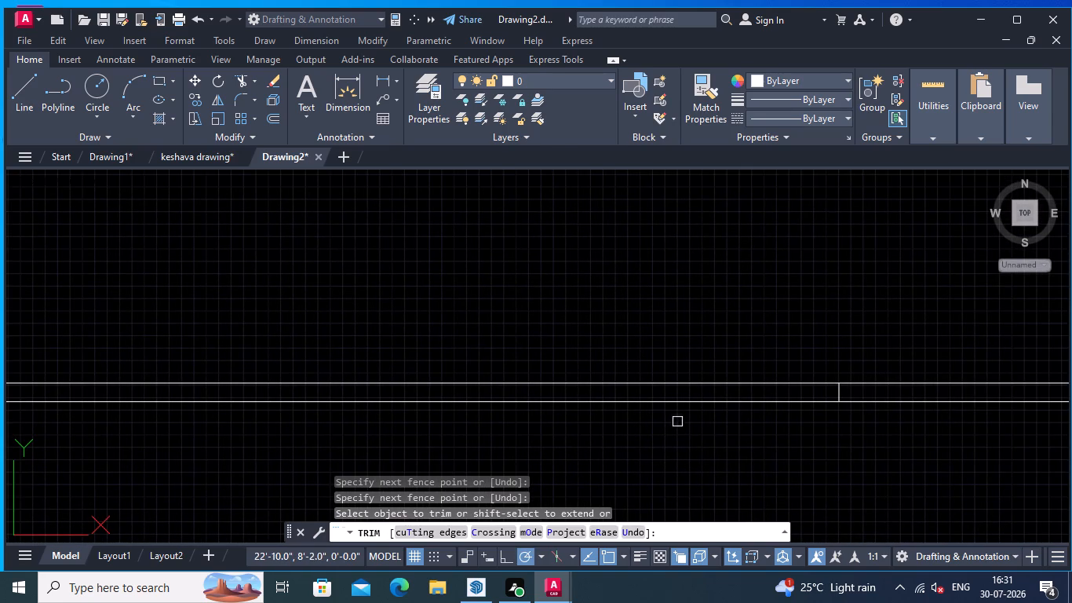
middle_drag(866, 425, 760, 451)
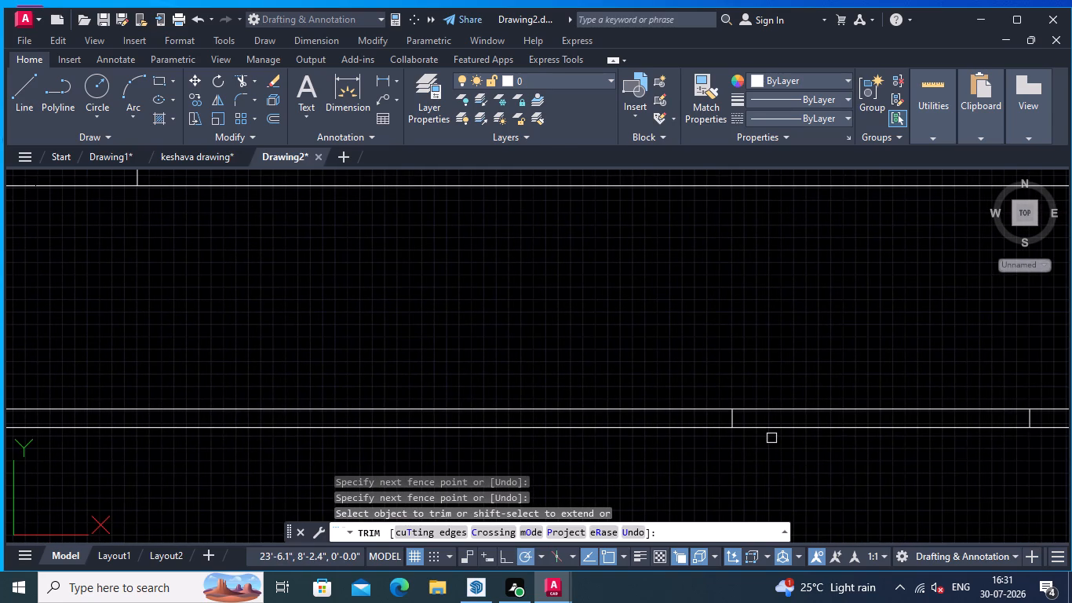
middle_drag(771, 438, 755, 389)
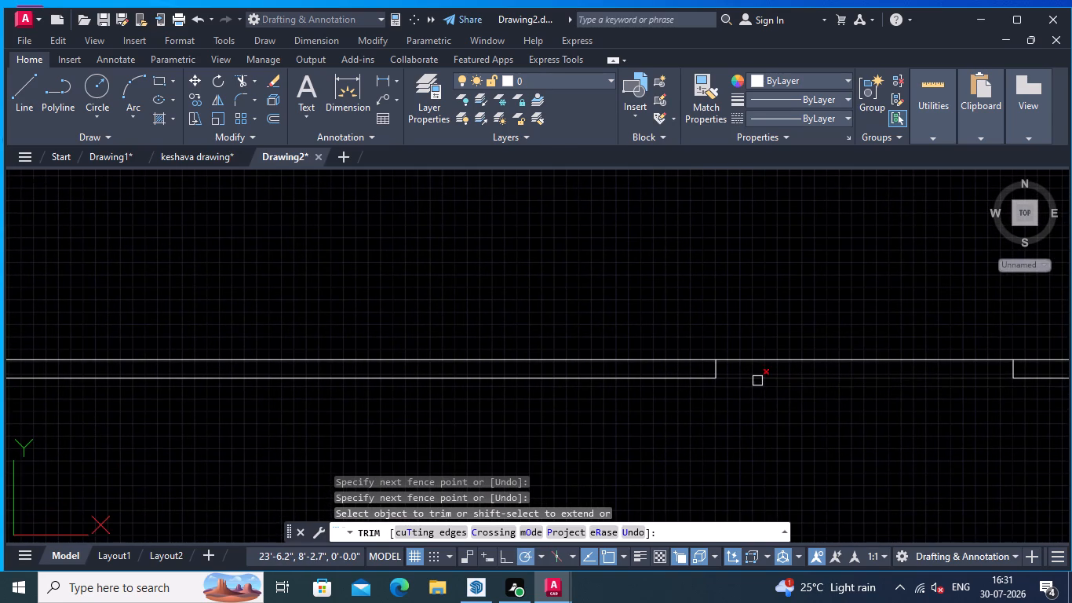
middle_drag(757, 381, 753, 362)
scroll(741, 360, up, 2)
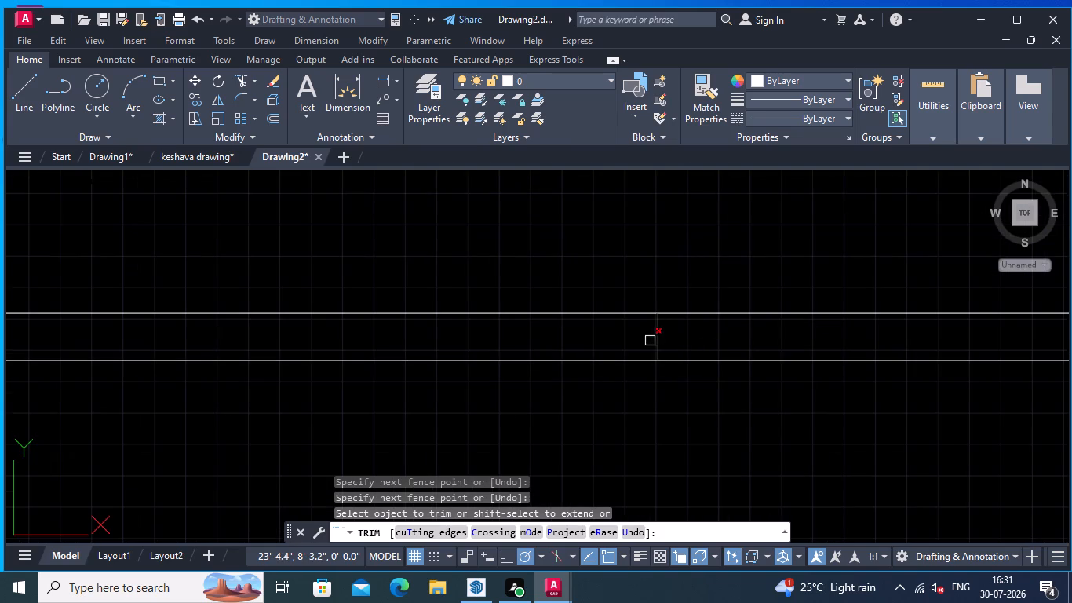
click(644, 340)
click(684, 334)
Trim the leftover fourth and fifth tread line stubs inside the lower horizontal line pair.
scroll(731, 355, down, 1)
middle_drag(754, 378, 653, 406)
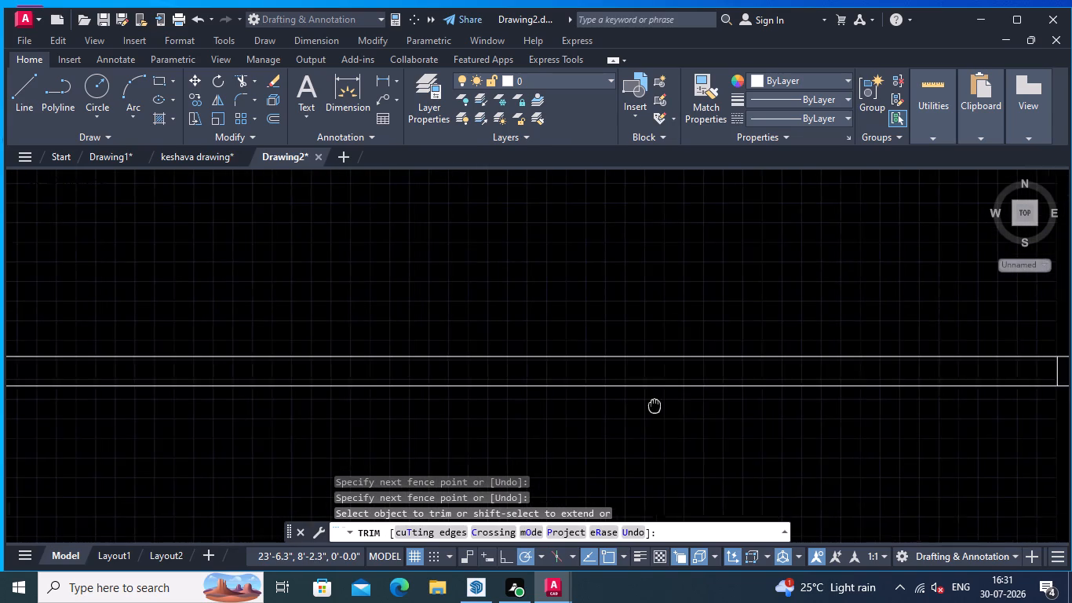
middle_drag(653, 406, 642, 406)
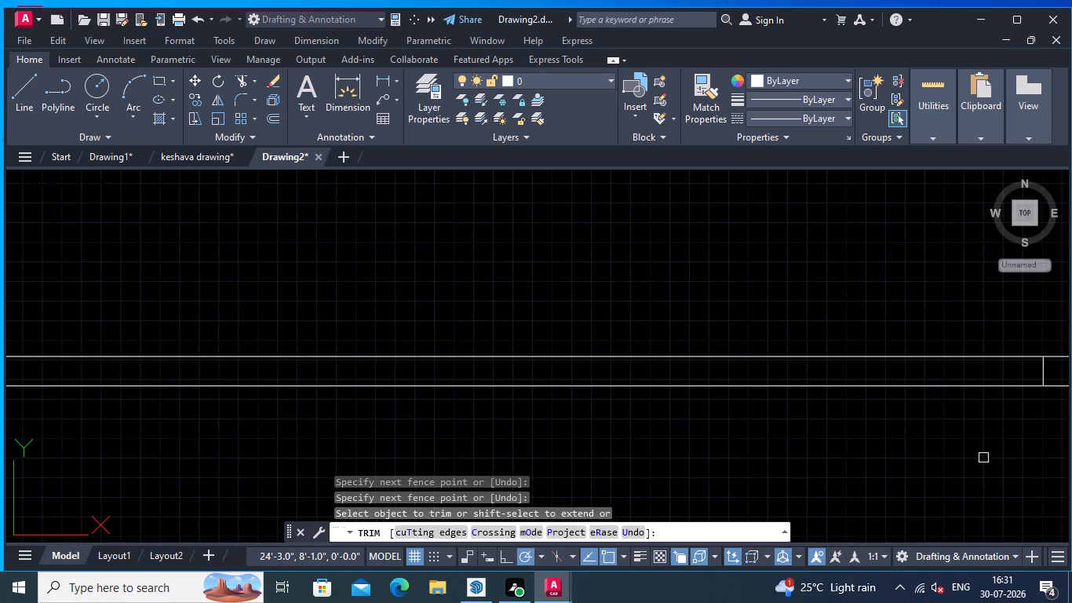
scroll(985, 458, down, 1)
middle_drag(986, 458, 690, 408)
middle_drag(789, 397, 531, 408)
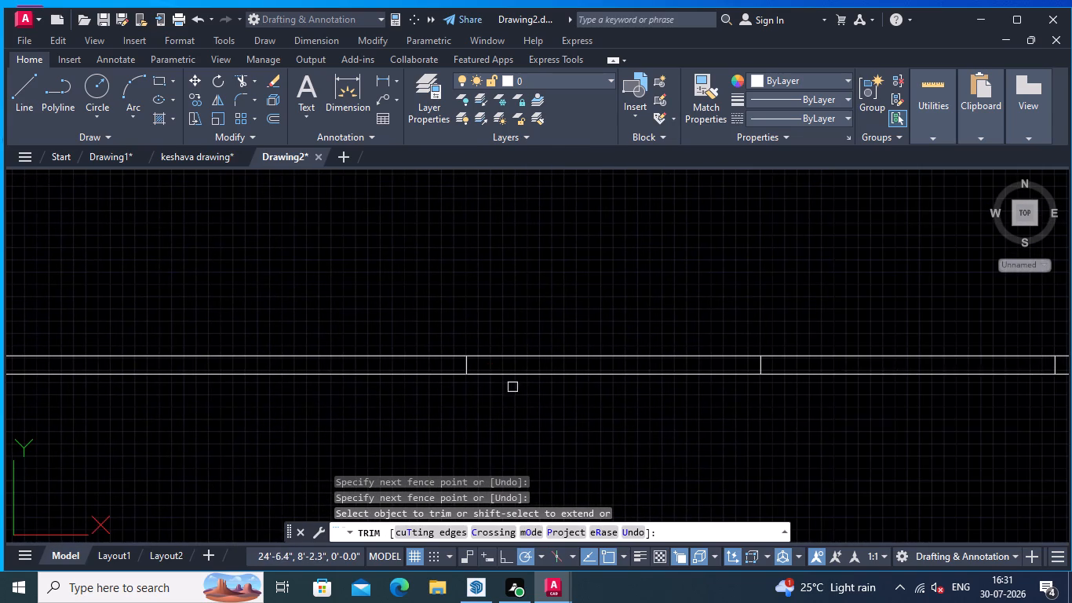
click(454, 367)
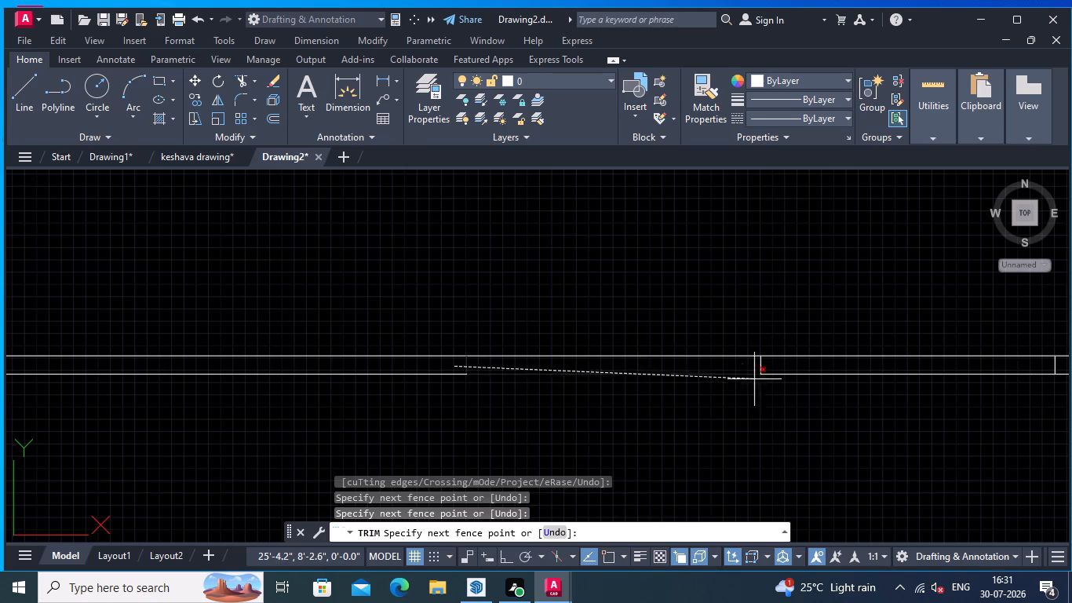
click(782, 366)
Trim the leftover sixth and seventh tread line stubs inside the lower horizontal line pair.
scroll(864, 457, down, 1)
middle_drag(862, 454, 507, 459)
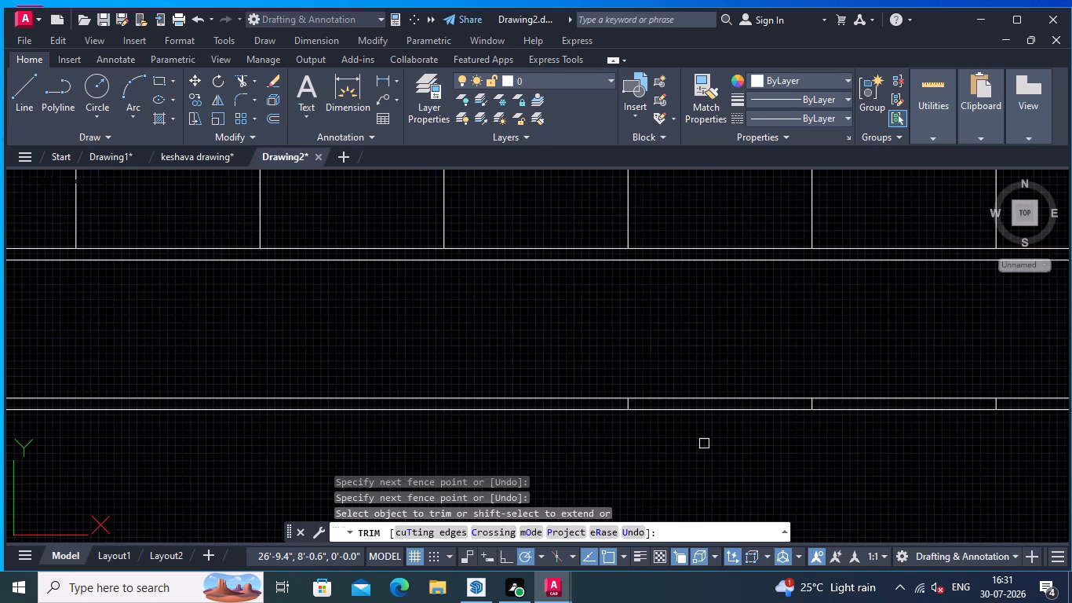
scroll(703, 443, up, 1)
click(551, 381)
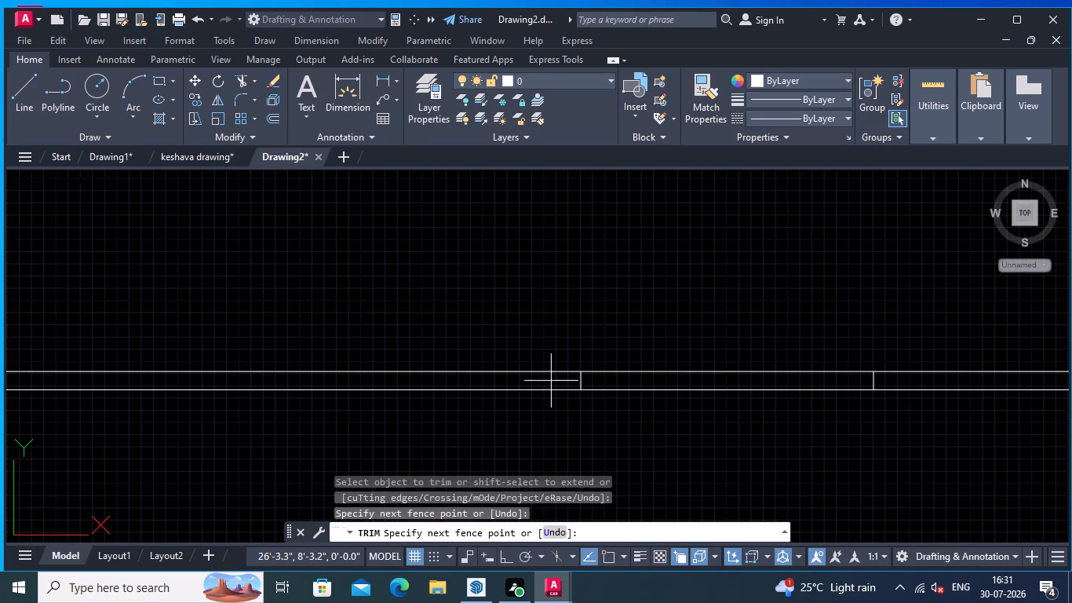
click(900, 380)
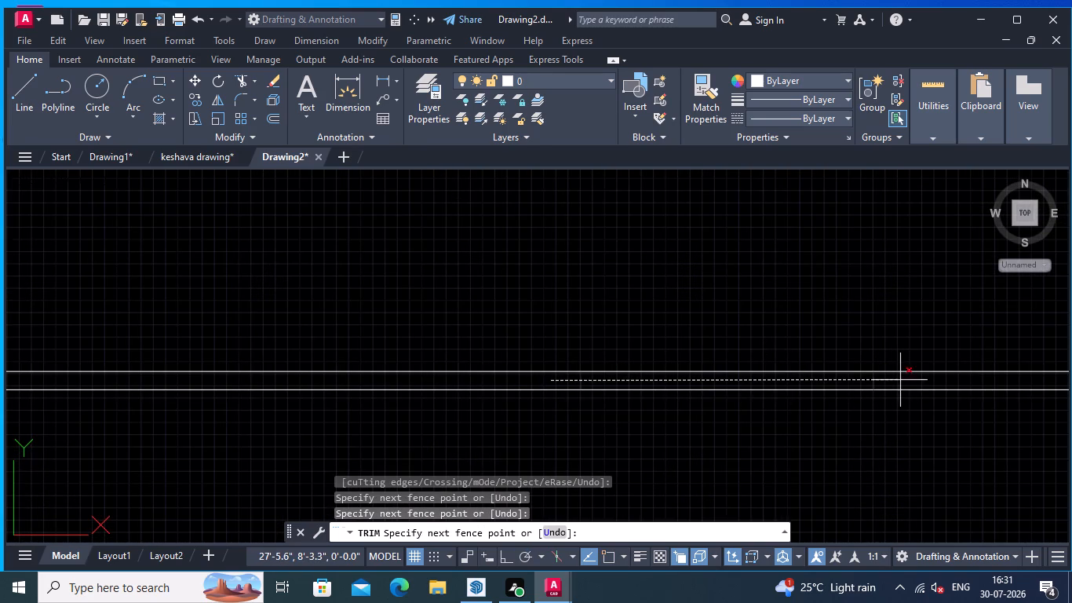
Trim the leftover eighth through tenth tread line stubs inside the lower horizontal line pair and finish trimming.
scroll(1006, 460, down, 2)
middle_drag(986, 456, 486, 409)
scroll(655, 370, up, 2)
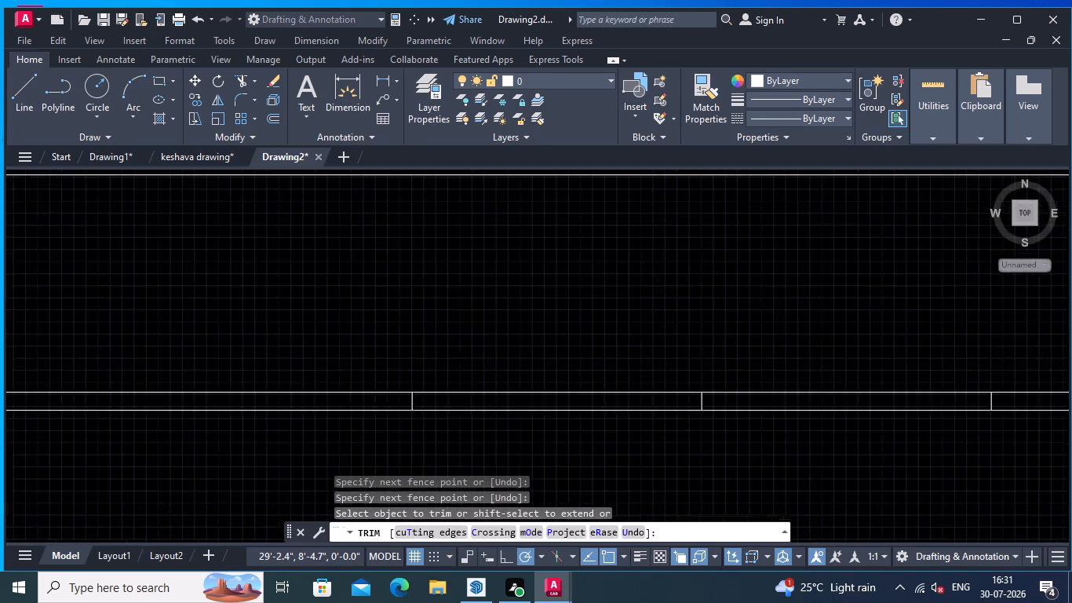
click(403, 401)
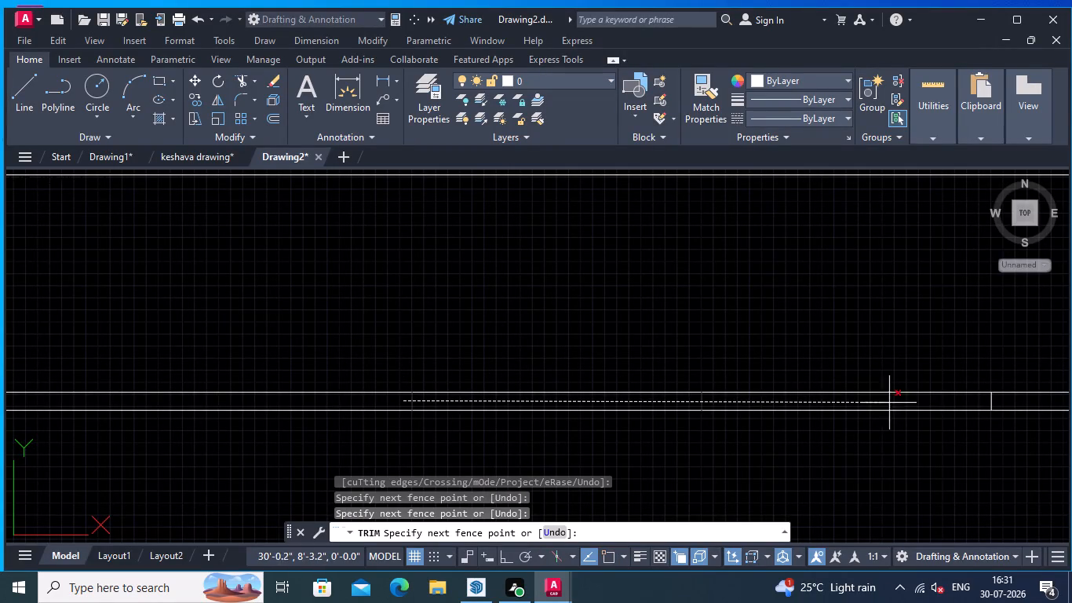
click(1002, 404)
scroll(899, 413, down, 3)
scroll(791, 364, down, 1)
middle_drag(791, 362, 592, 371)
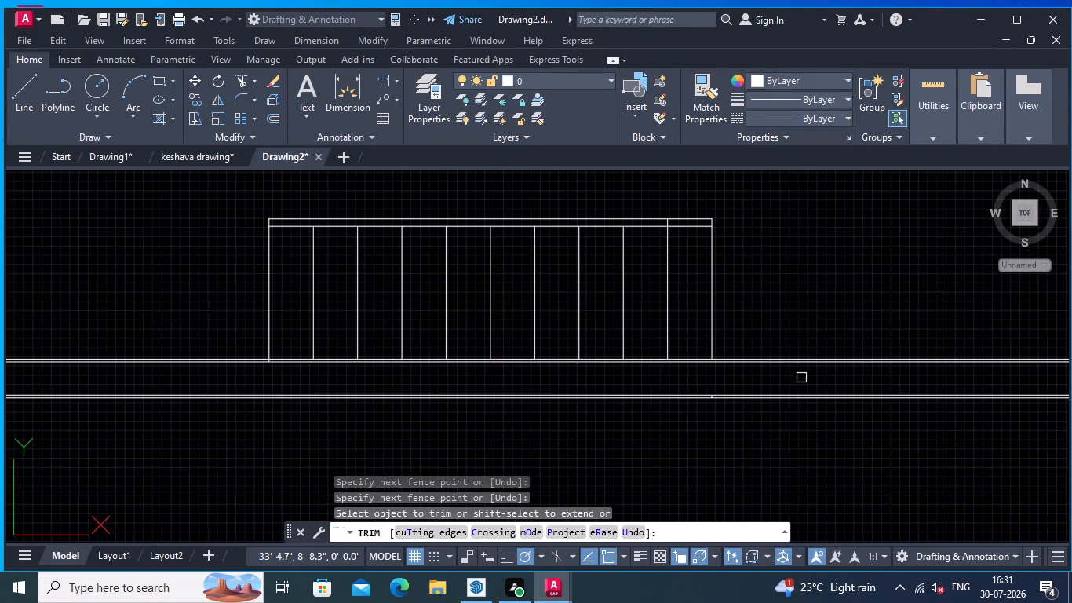
scroll(803, 375, up, 1)
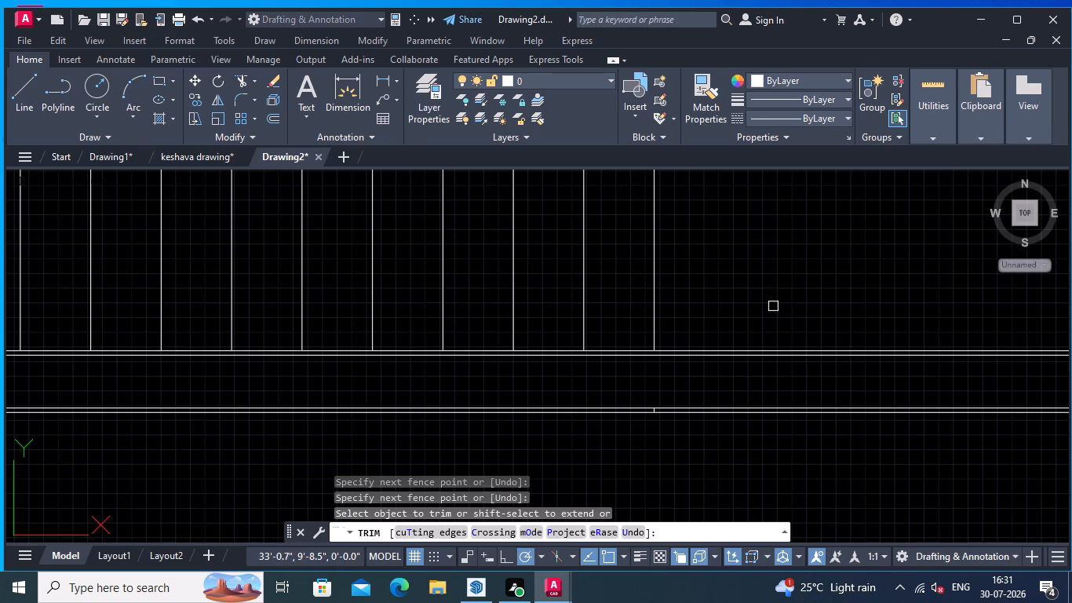
key(Return)
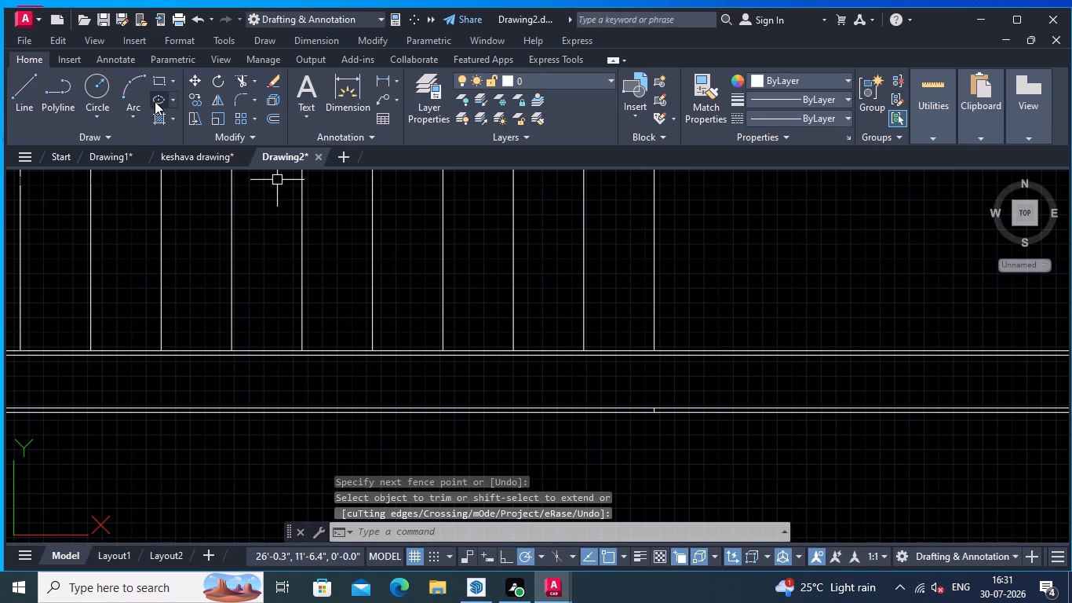
Extend the rightmost vertical line of the flight down to the lower line of the middle horizontal pair.
middle_drag(155, 101, 186, 101)
click(253, 82)
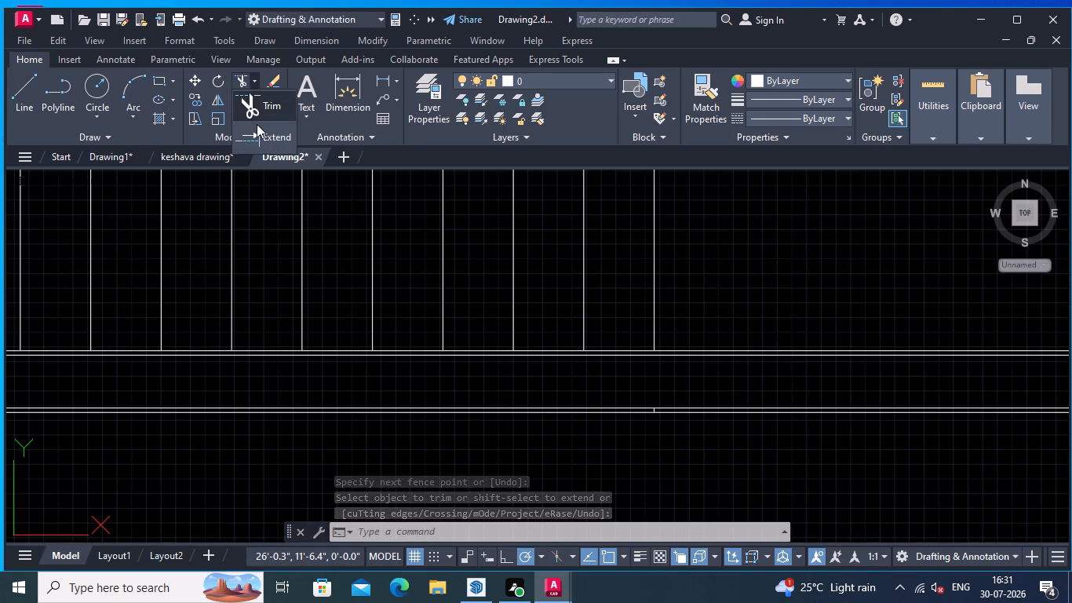
click(263, 136)
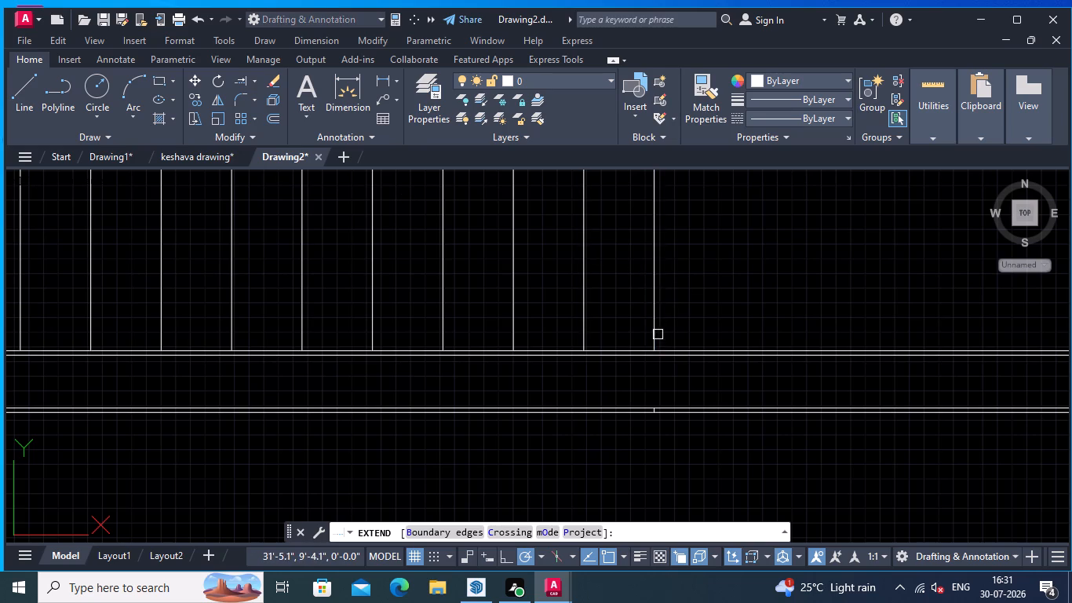
click(655, 343)
scroll(663, 386, up, 2)
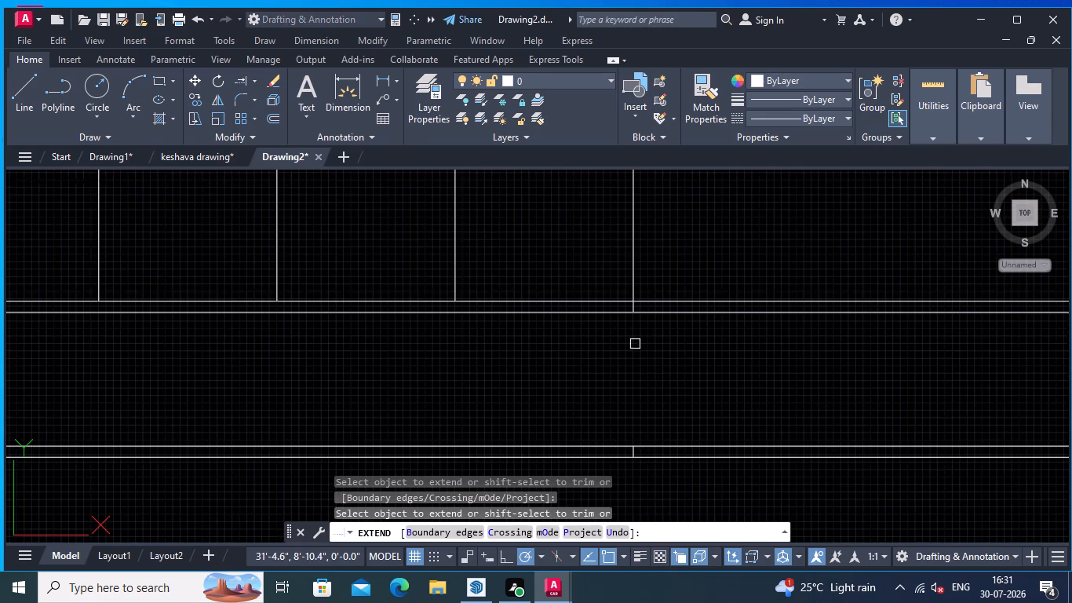
scroll(635, 344, up, 2)
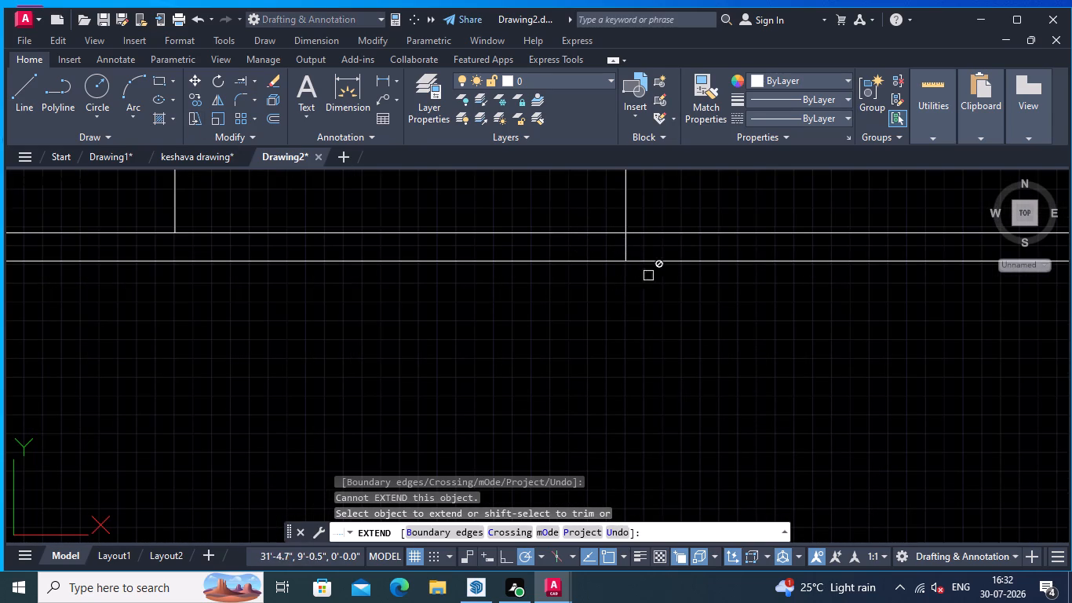
scroll(720, 324, down, 3)
middle_drag(713, 340, 729, 296)
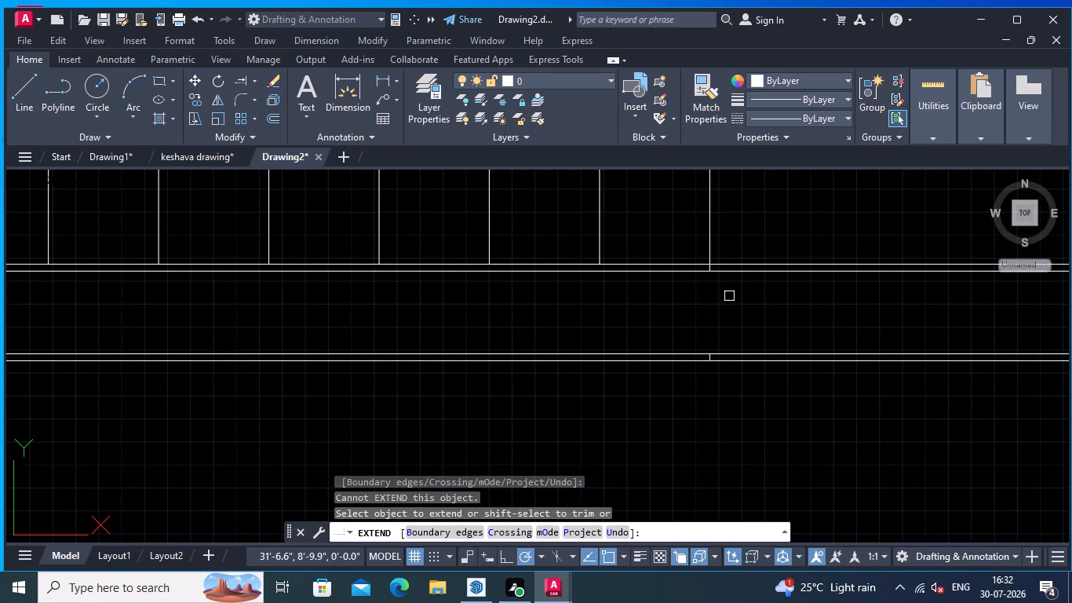
middle_drag(731, 304, 741, 281)
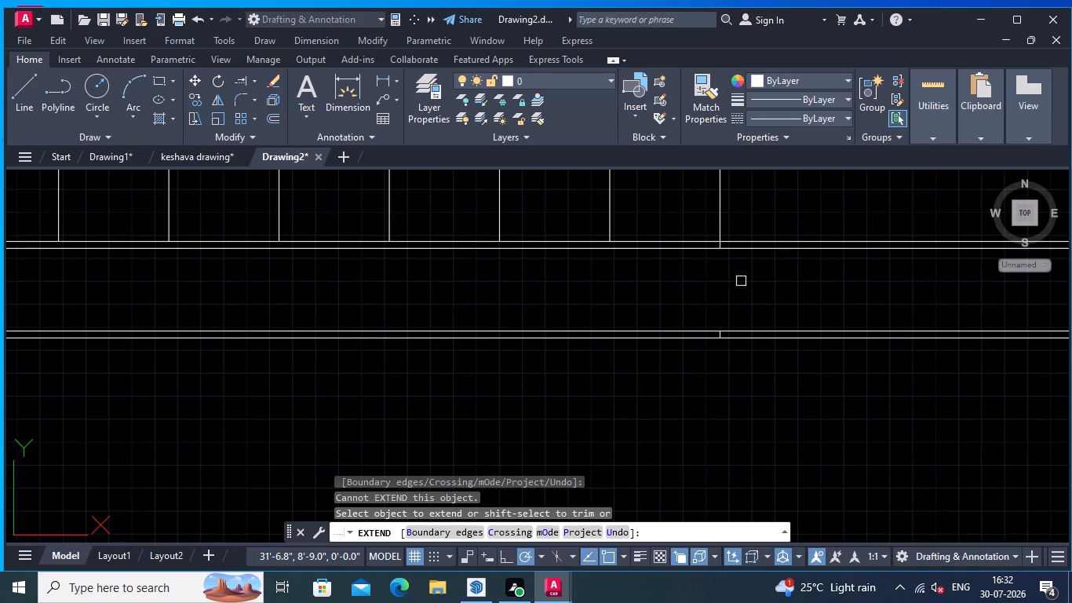
scroll(793, 326, down, 1)
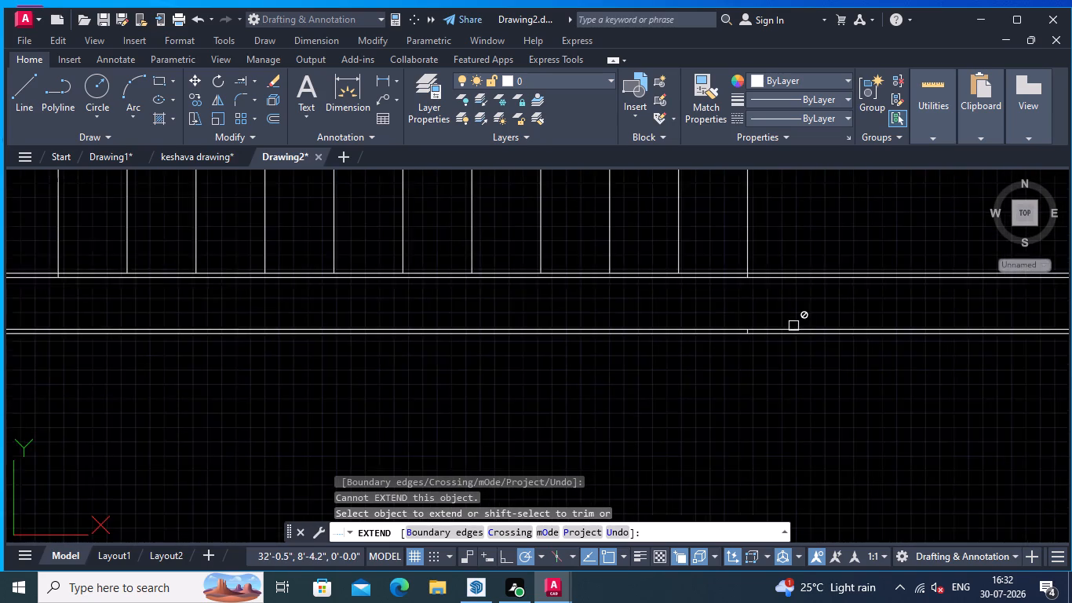
scroll(764, 322, down, 1)
middle_drag(756, 320, 928, 369)
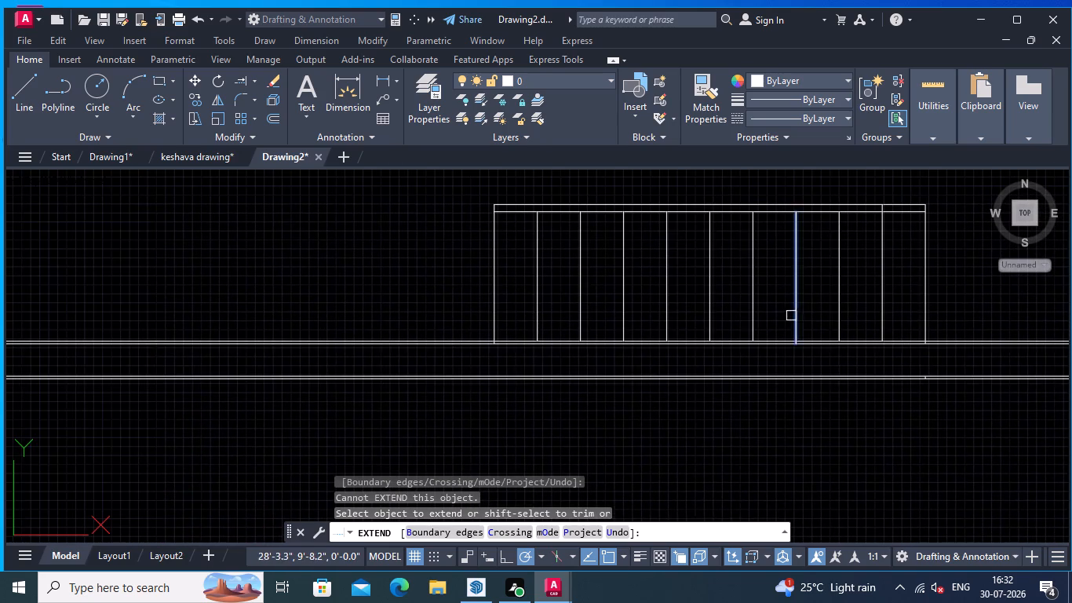
middle_drag(607, 267, 670, 265)
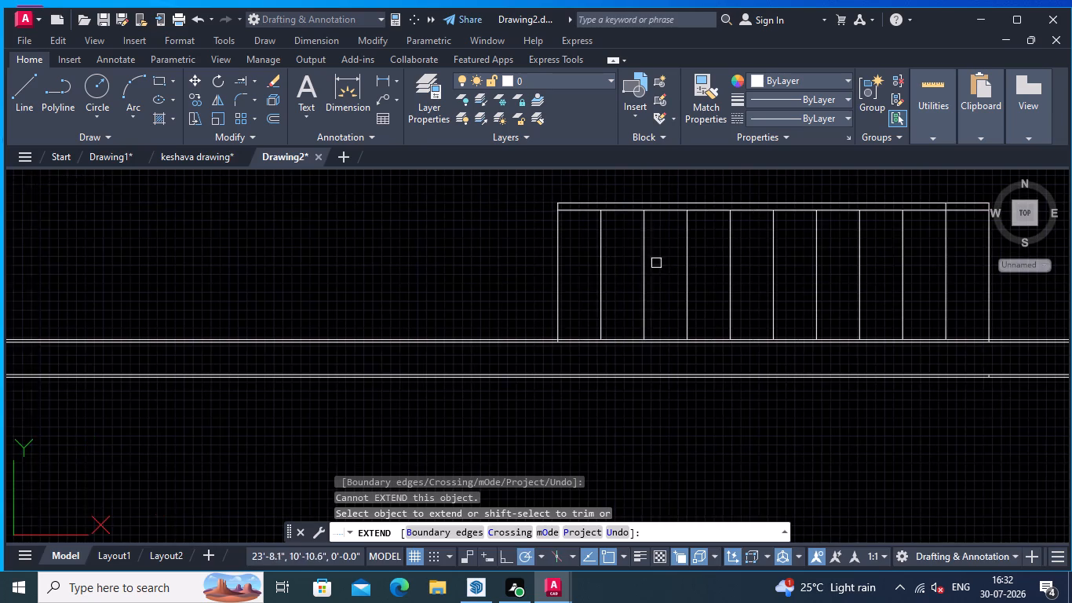
scroll(640, 236, up, 1)
scroll(640, 239, down, 1)
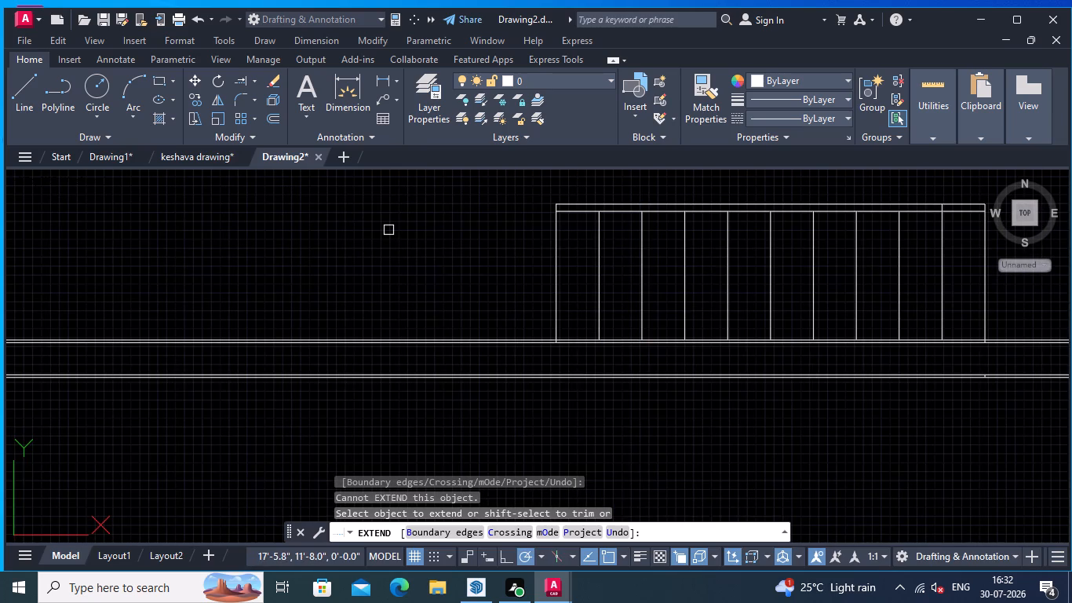
key(Return)
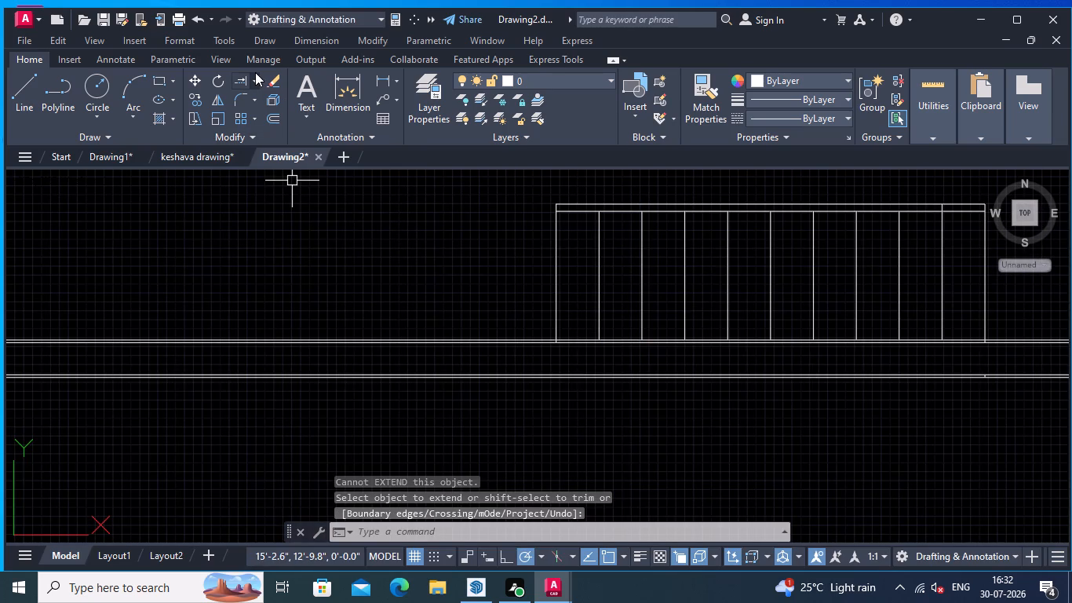
Trim the leftover stub of the last tread line inside the top horizontal line pair near the flight's right end.
click(253, 77)
click(278, 104)
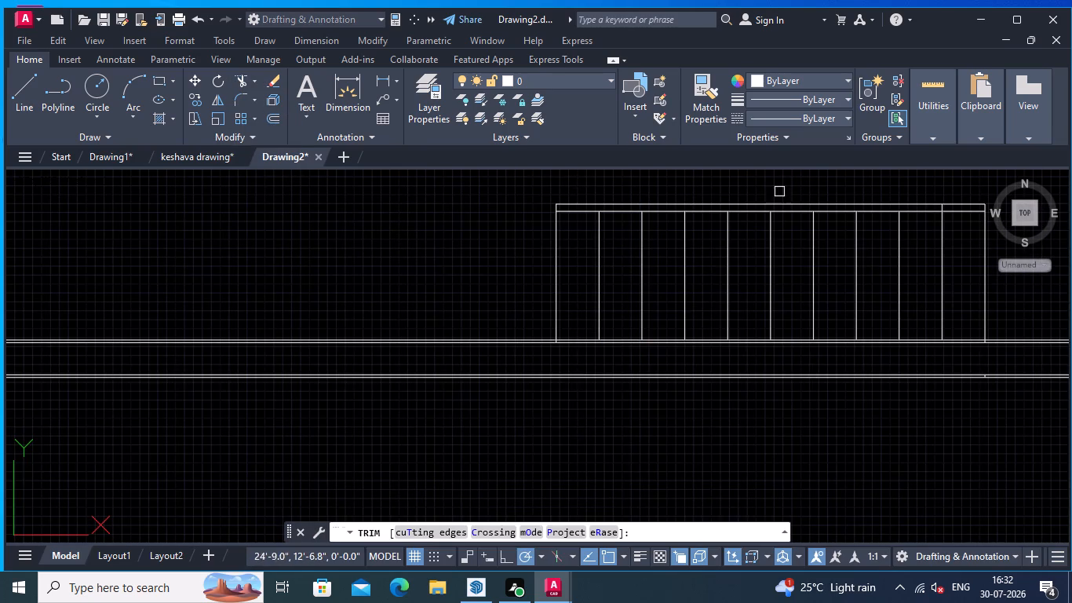
middle_drag(934, 204, 711, 198)
scroll(711, 198, up, 2)
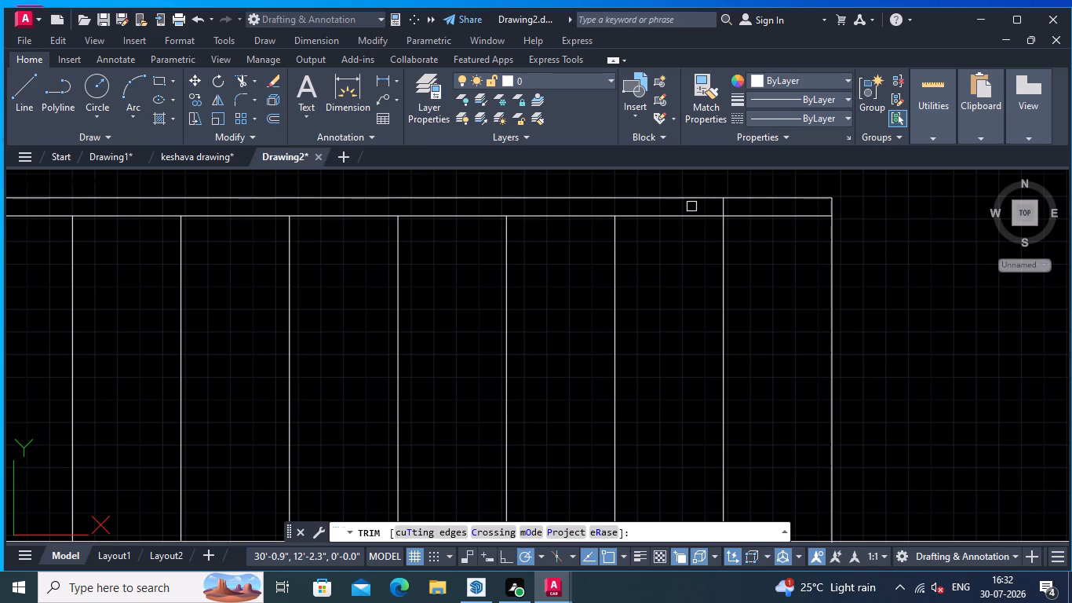
click(692, 210)
click(735, 206)
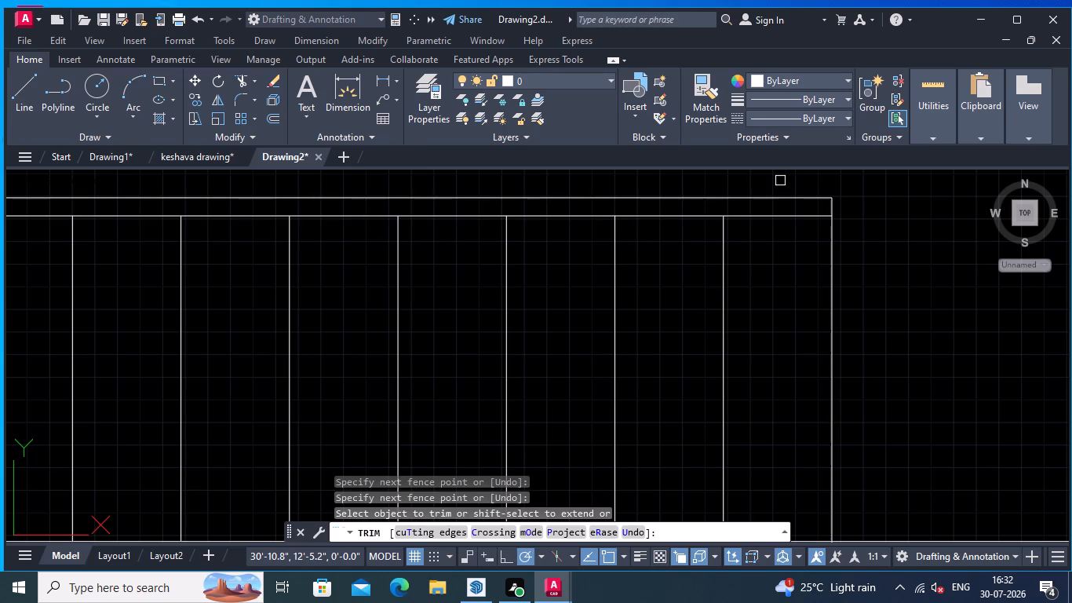
key(Return)
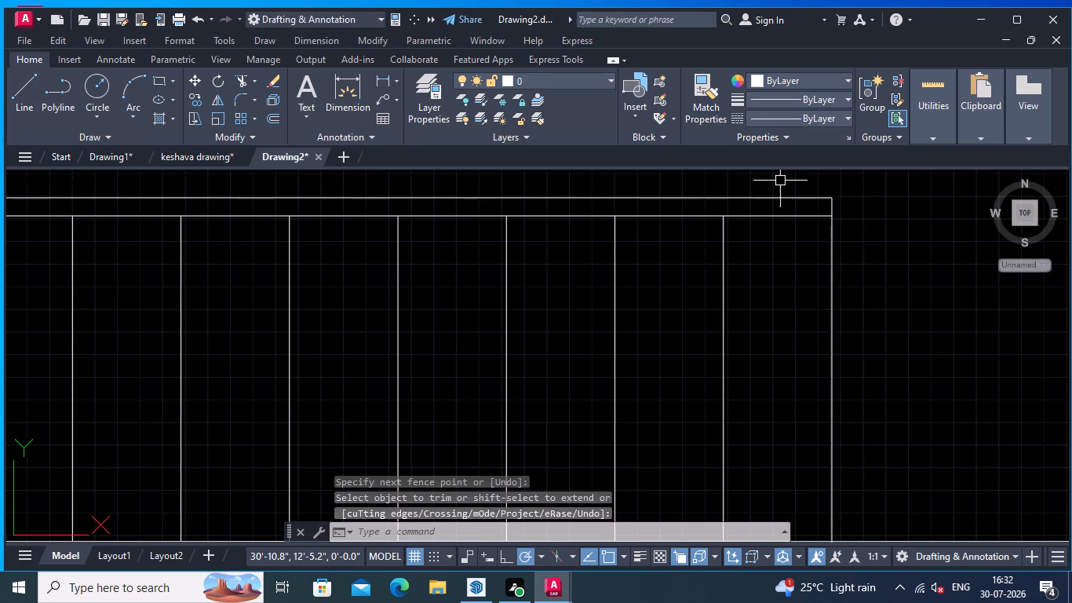
Trim the horizontal line pair directly beneath the treads where it runs past the flight's left edge.
scroll(780, 181, down, 1)
middle_drag(852, 288, 828, 247)
middle_drag(812, 280, 843, 355)
scroll(808, 364, down, 1)
middle_drag(808, 364, 829, 296)
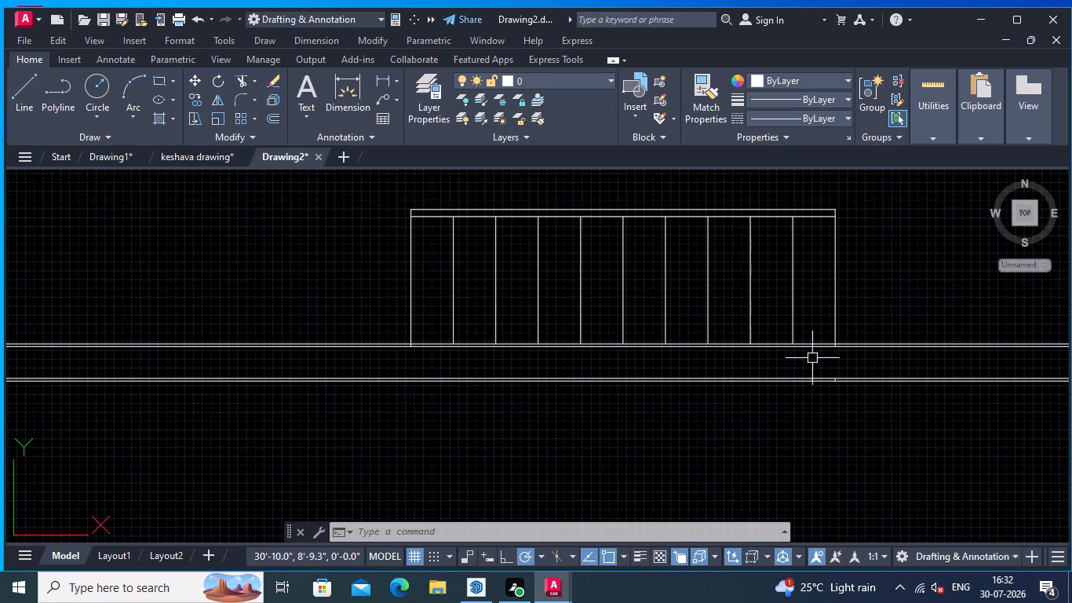
middle_click(837, 411)
middle_drag(646, 448, 786, 441)
right_click(417, 235)
click(464, 244)
click(431, 240)
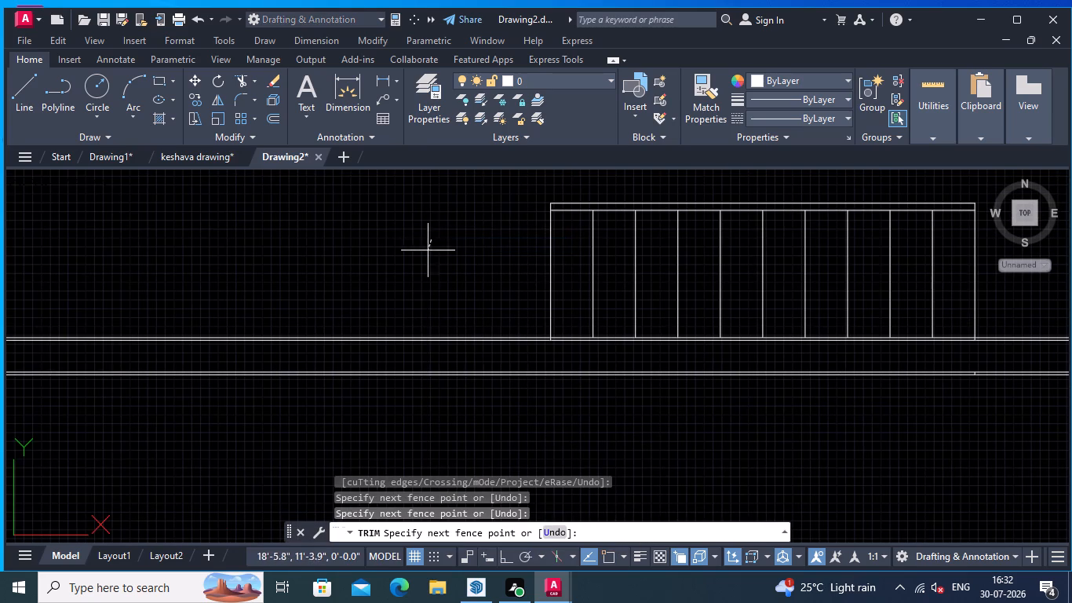
click(344, 343)
middle_drag(355, 270, 286, 270)
middle_drag(303, 249, 273, 274)
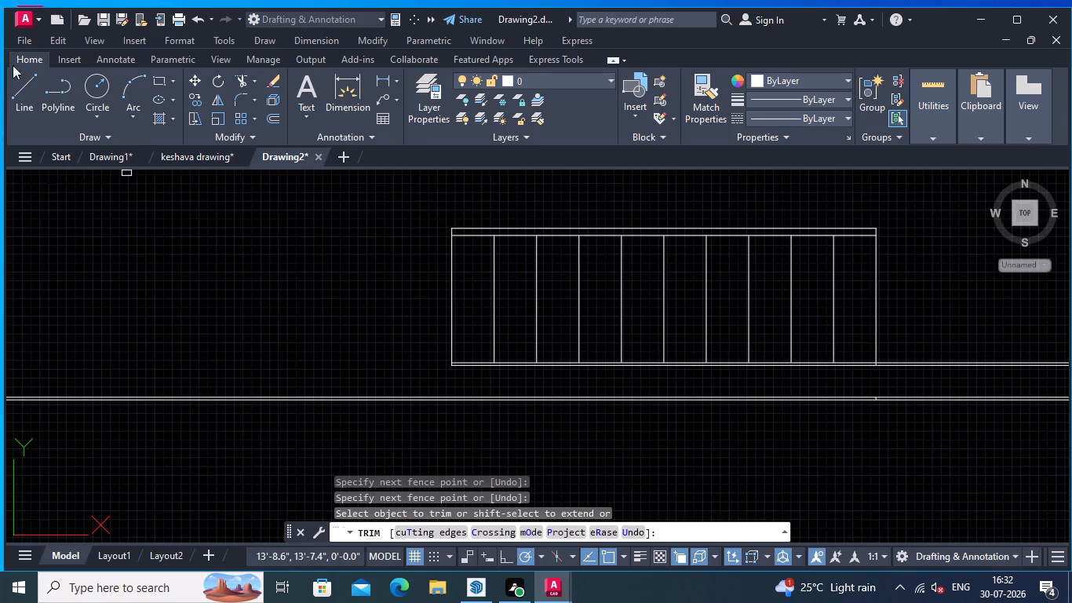
Offset the flight's leftmost vertical line 1" inward toward the treads.
click(275, 120)
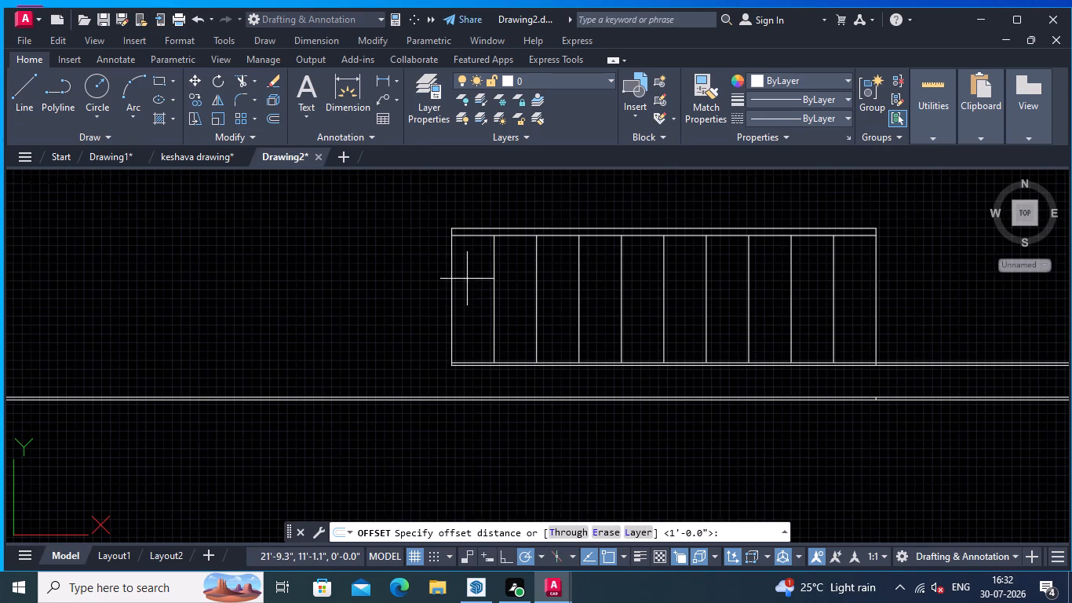
middle_drag(466, 279, 382, 290)
scroll(382, 290, up, 1)
click(356, 307)
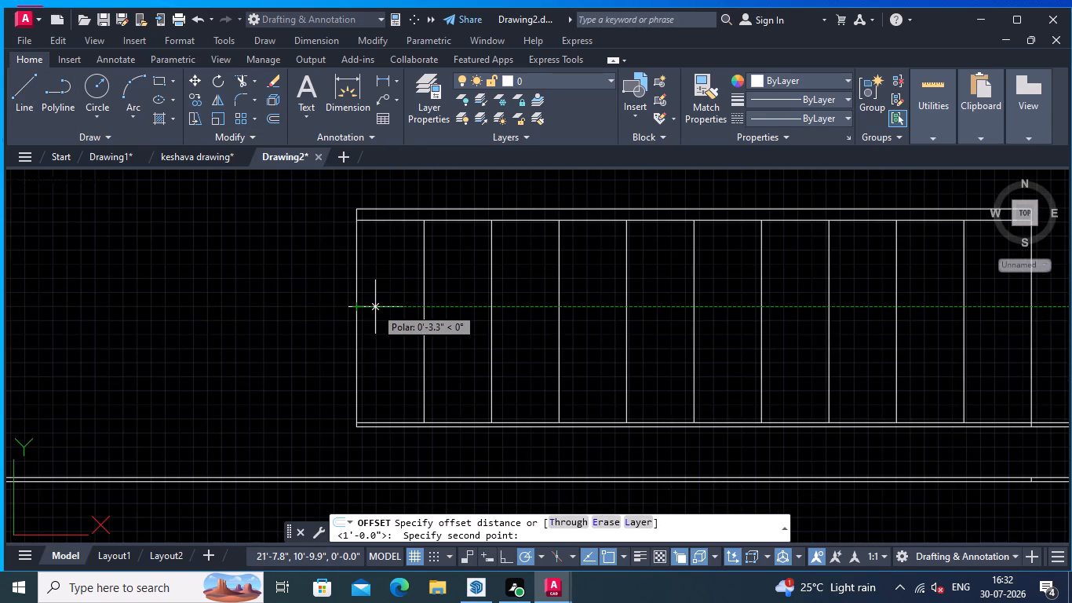
key(1)
key(Return)
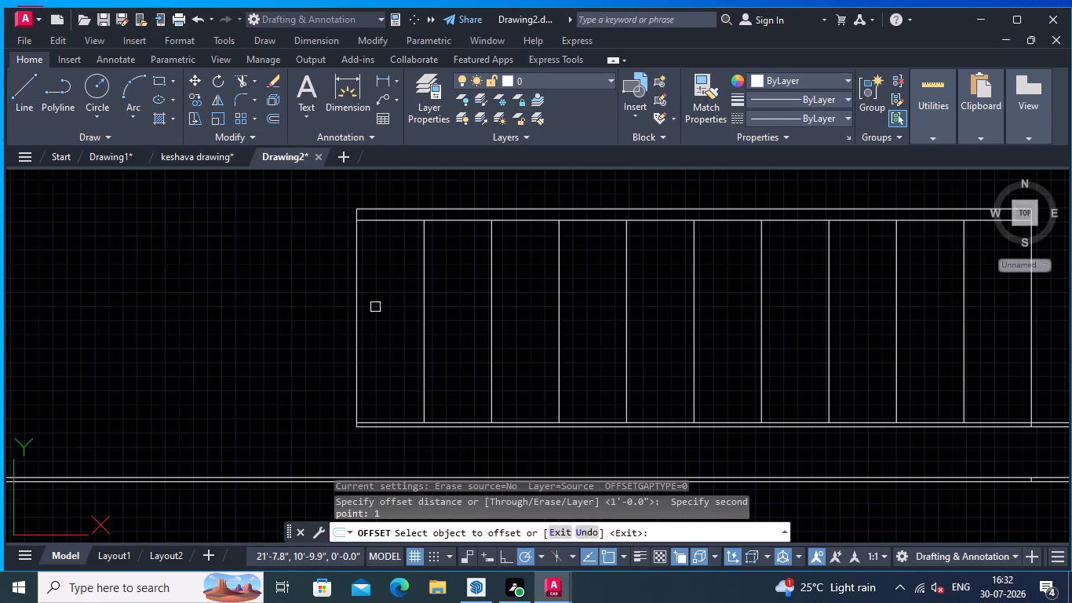
click(355, 319)
click(366, 319)
scroll(374, 313, up, 1)
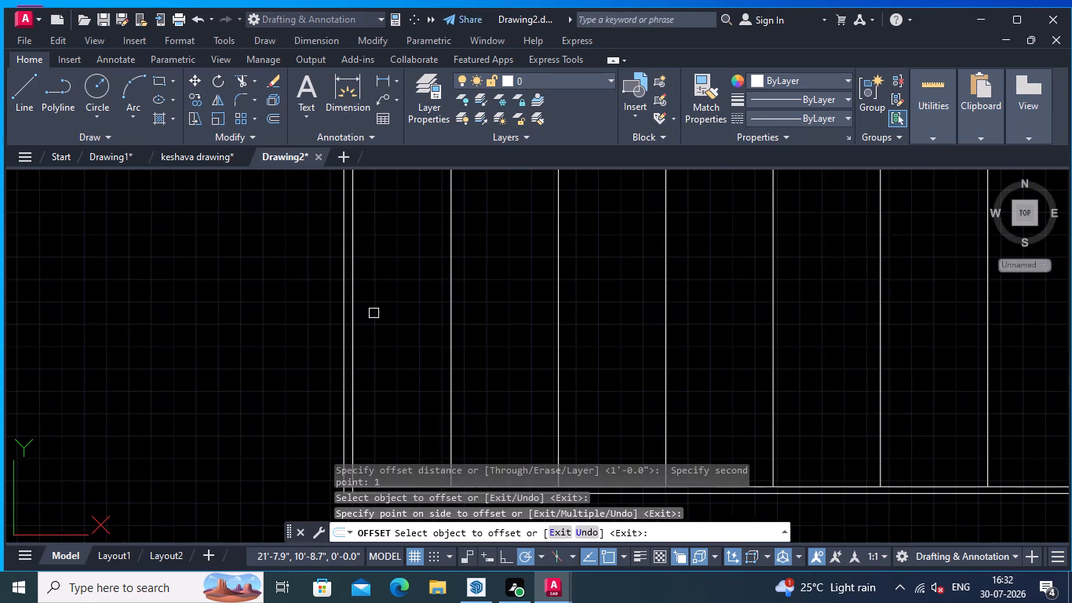
key(Return)
Load the ACAD_ISO02W100 ISO dash linetype into the drawing.
click(355, 327)
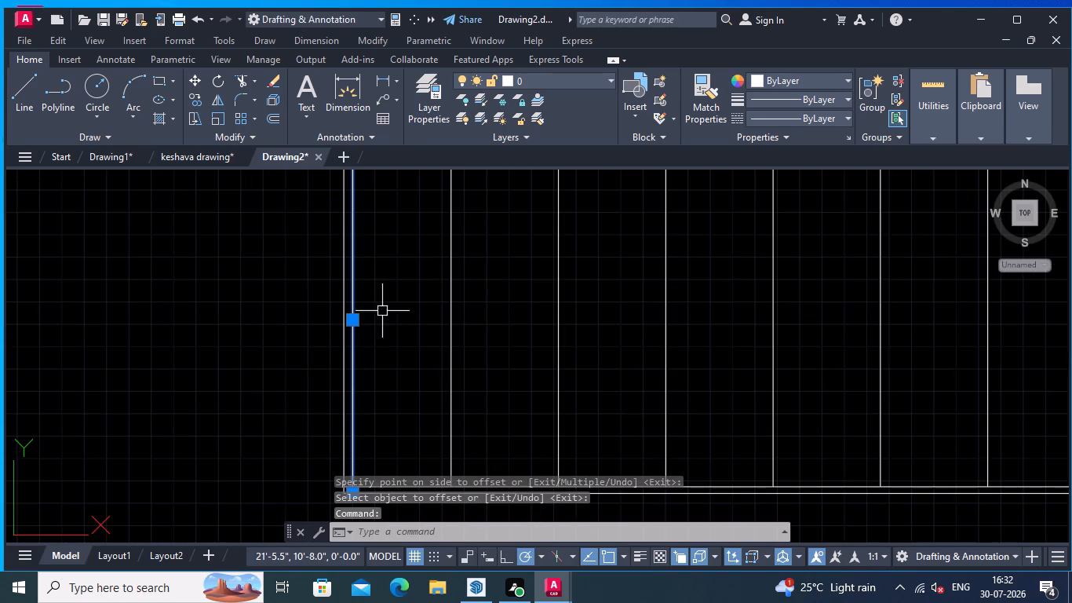
right_click(388, 301)
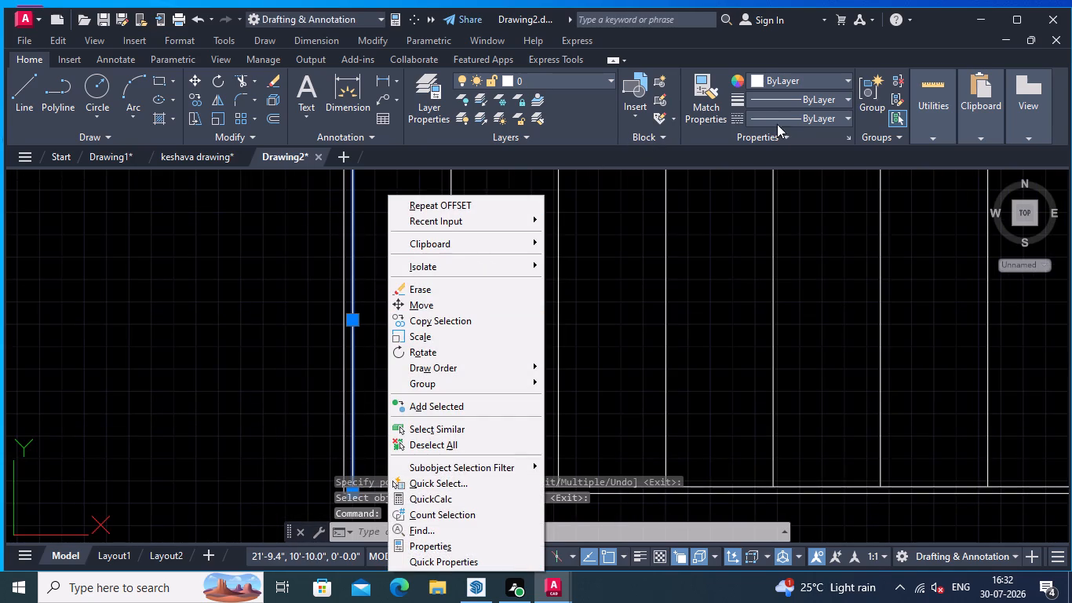
click(843, 116)
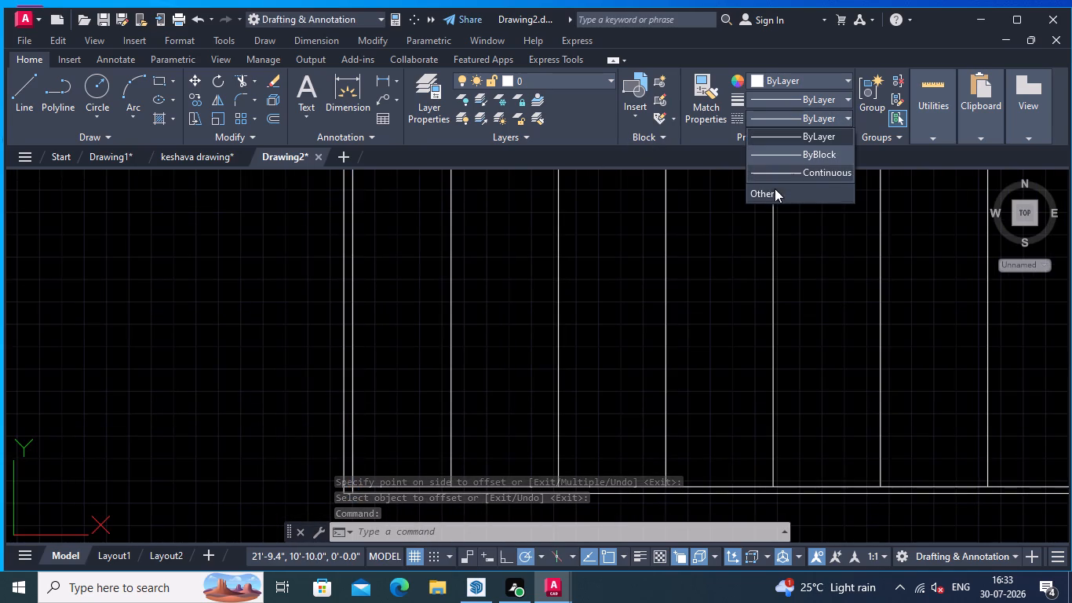
click(773, 191)
click(676, 178)
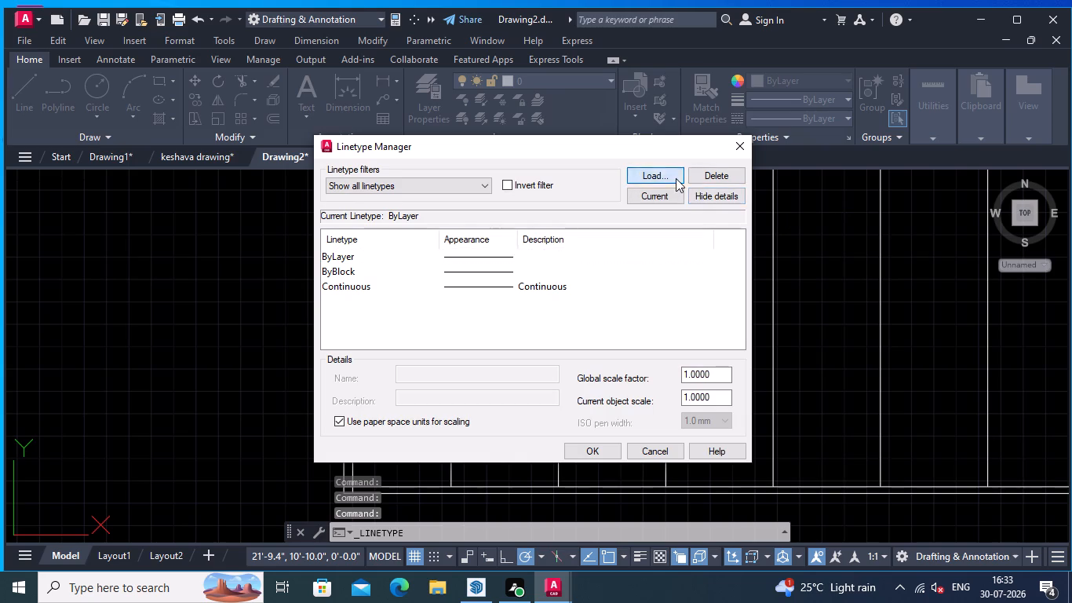
click(600, 280)
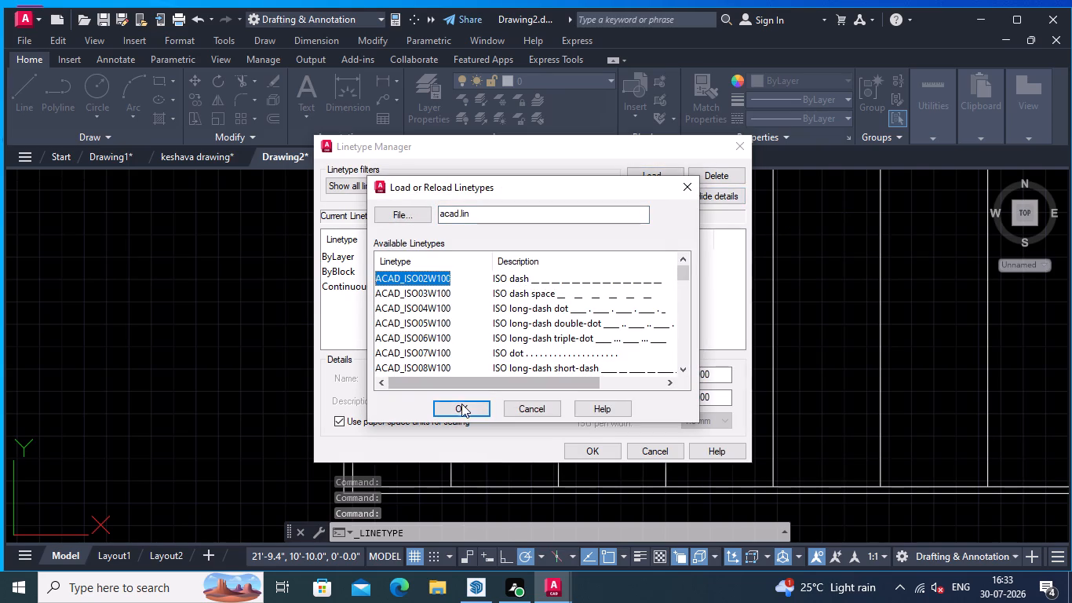
click(464, 404)
click(596, 448)
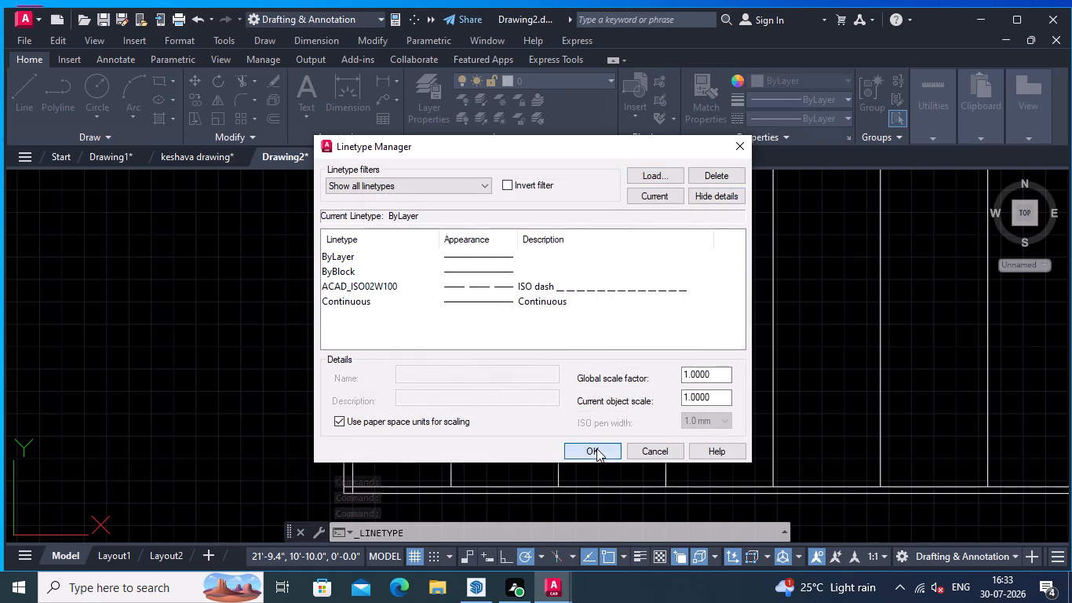
Apply the ACAD_ISO02W100 linetype to the new inner vertical line at the flight's left edge.
click(352, 380)
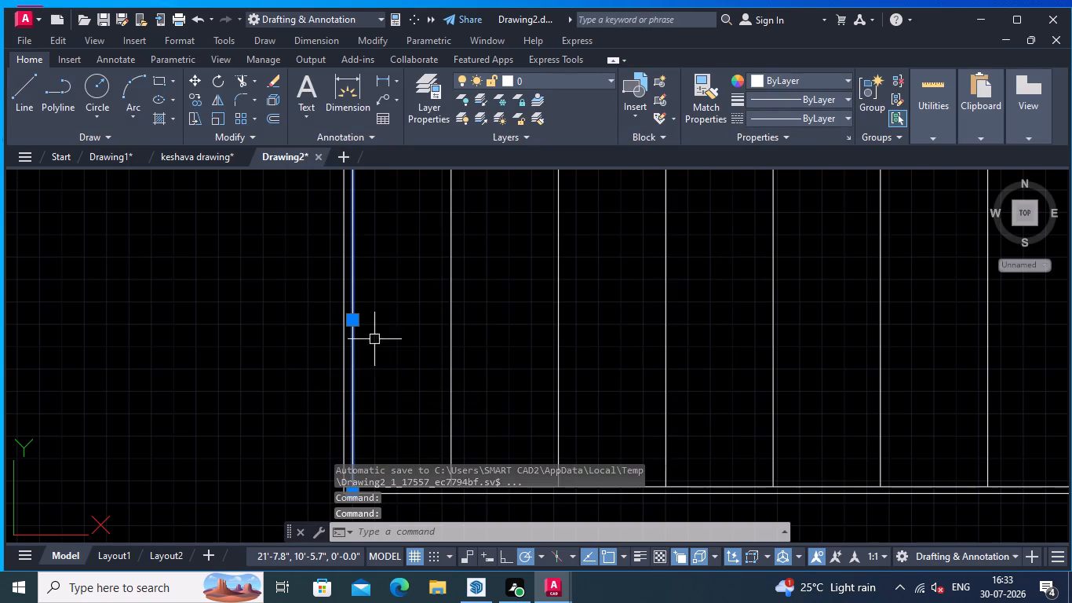
right_click(401, 294)
click(847, 112)
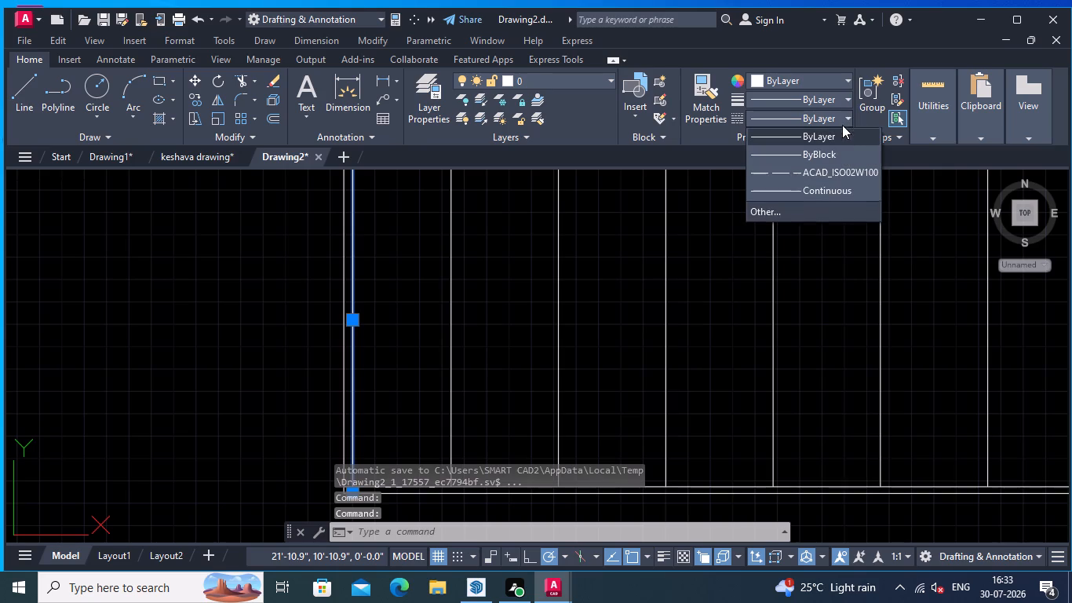
click(810, 174)
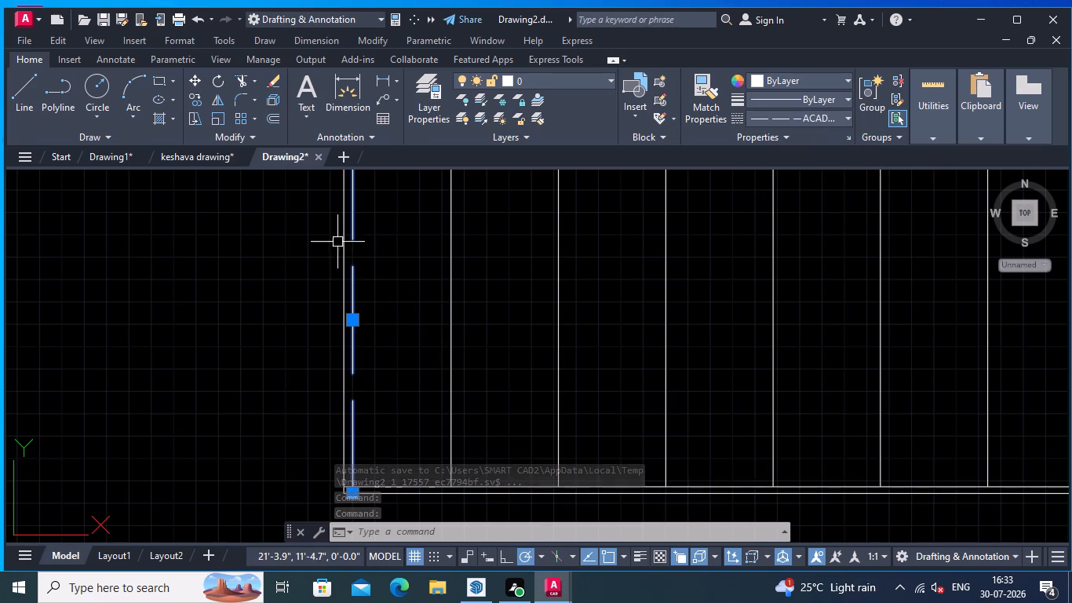
Set the dashed line's linetype scale to 0.2 in its properties, leaving the line deselected and the properties closed.
text(PR)
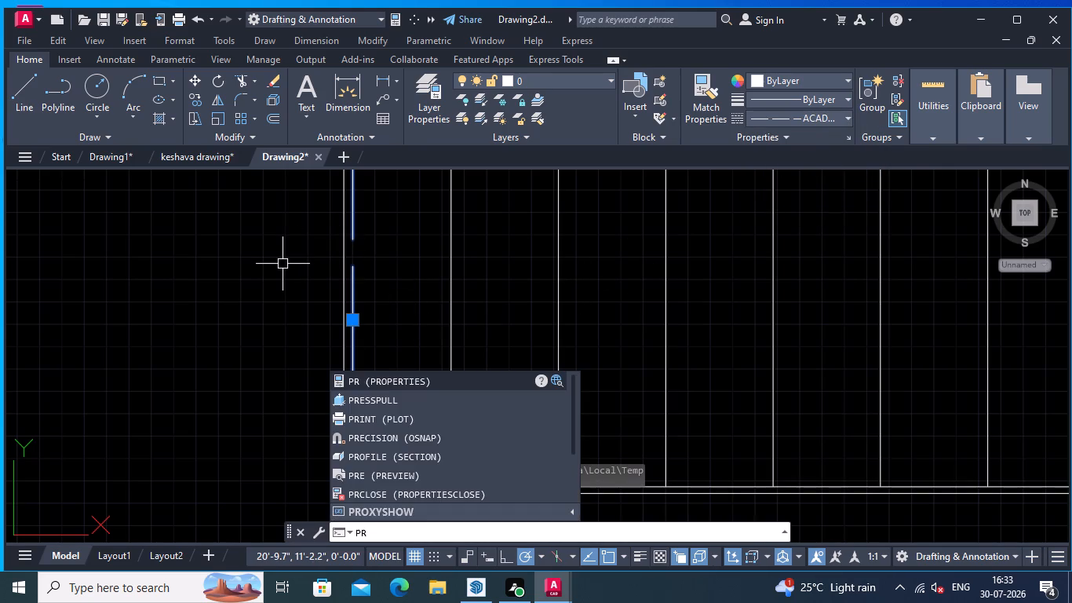
key(o)
key(Return)
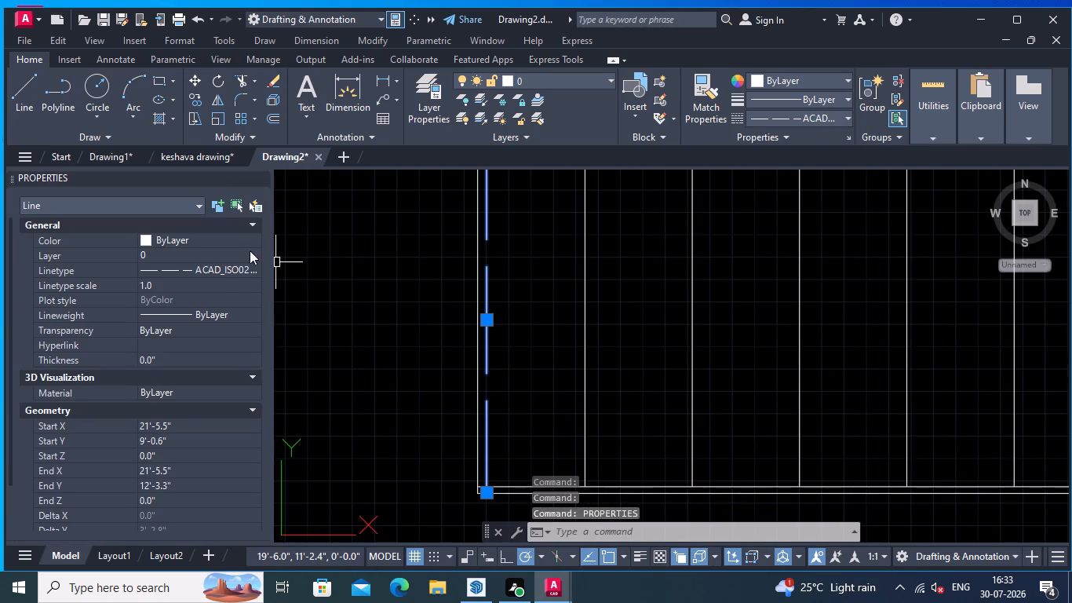
click(170, 287)
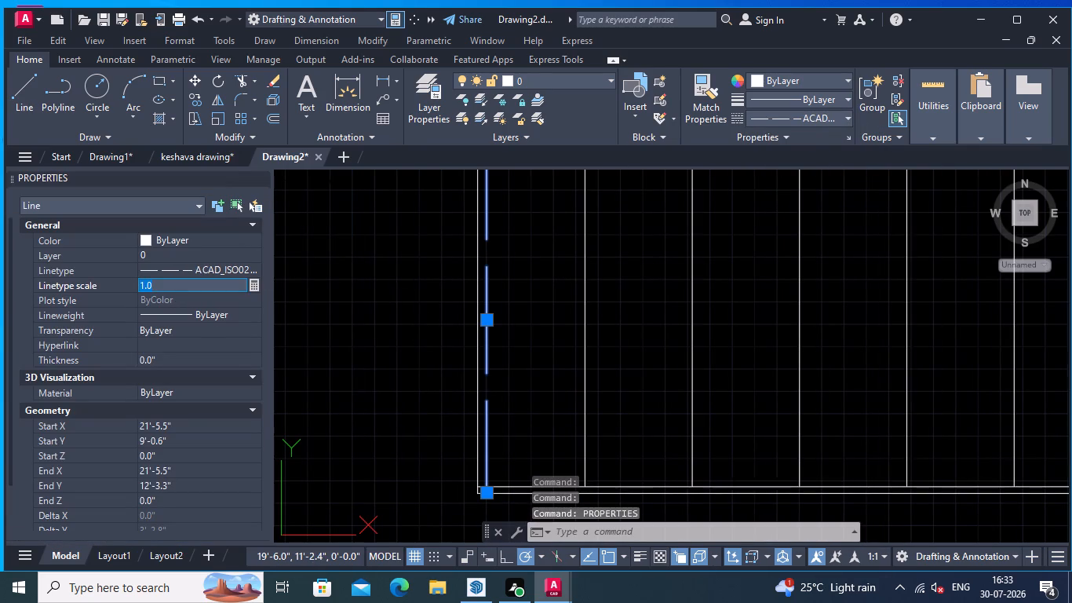
text(0.2)
key(Return)
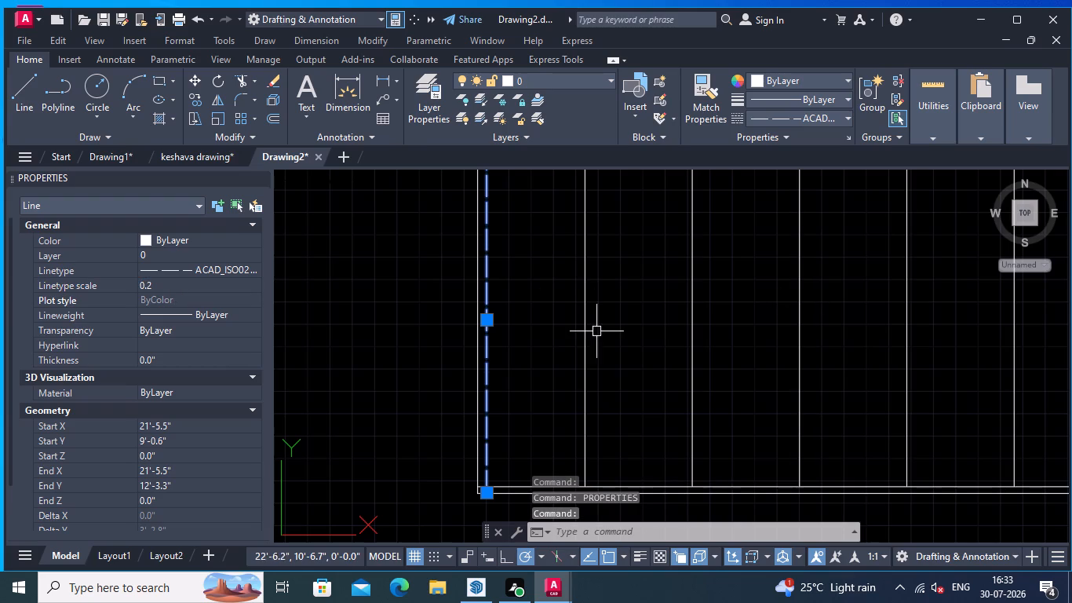
click(263, 174)
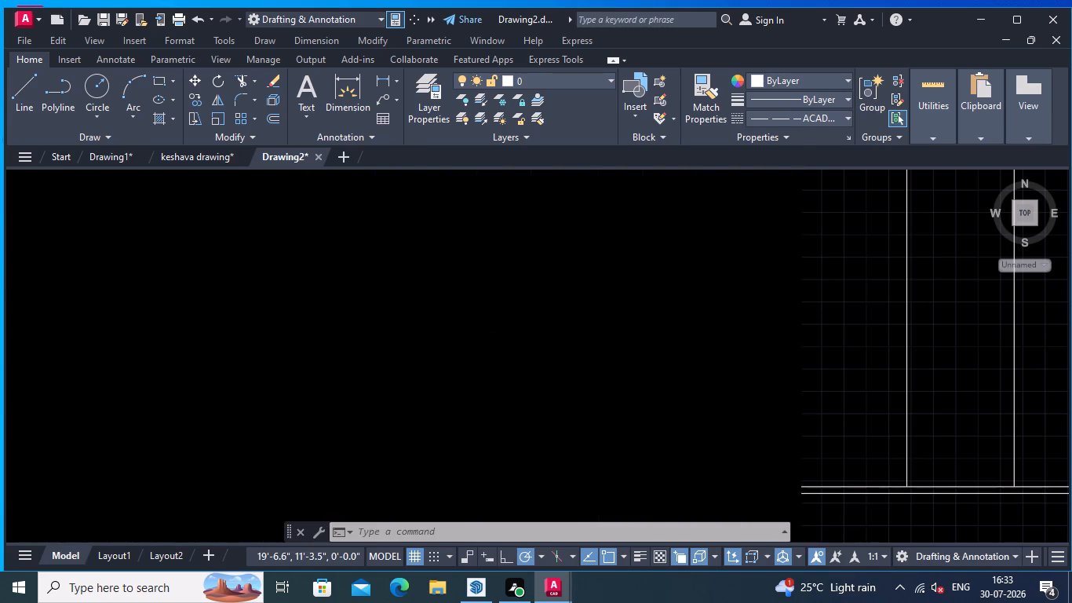
key(Return)
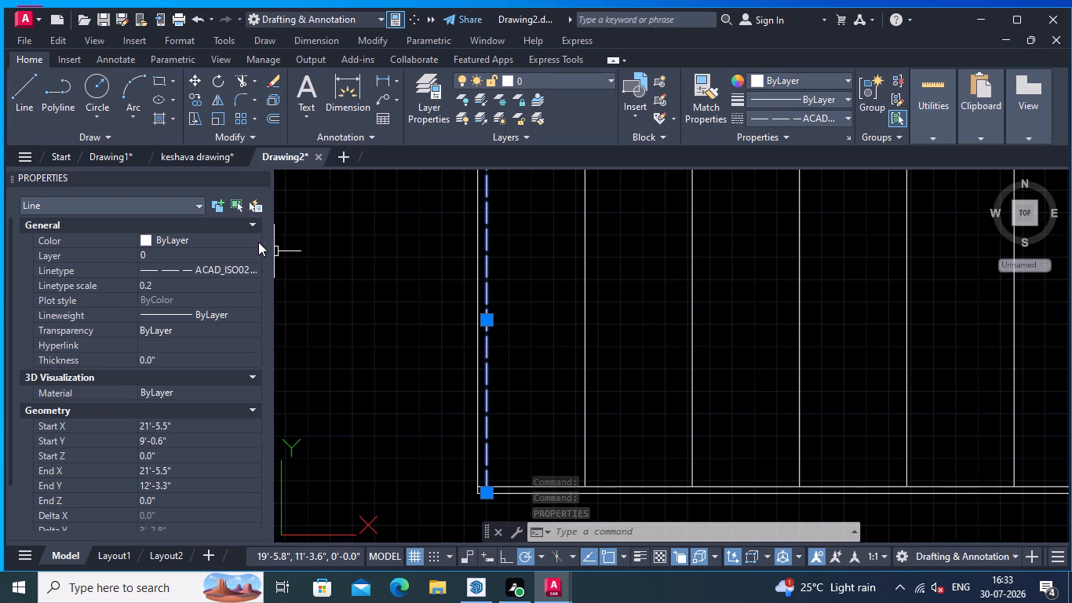
click(266, 177)
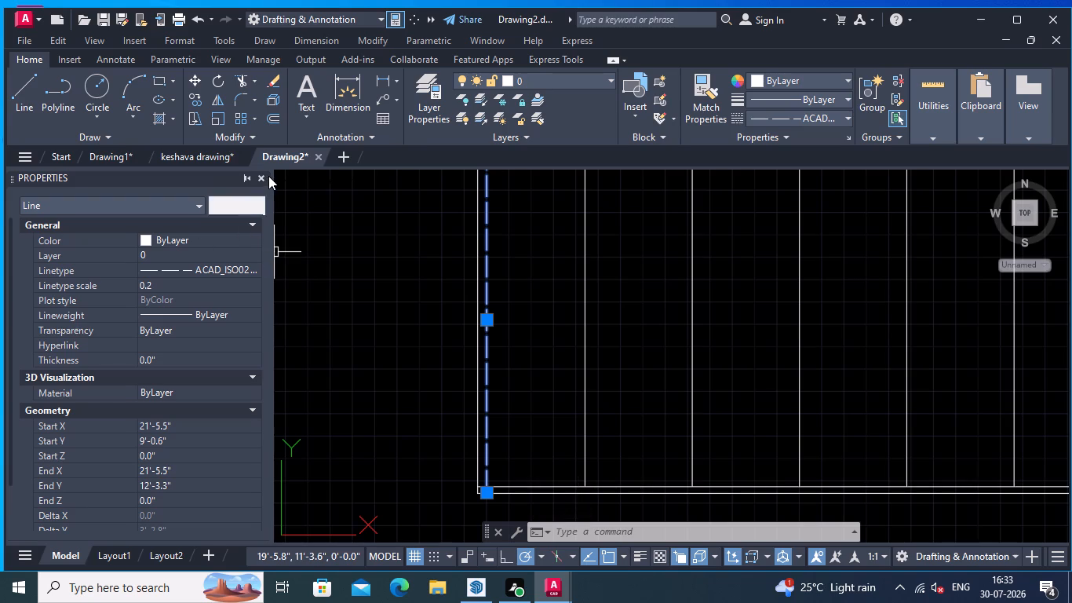
click(261, 178)
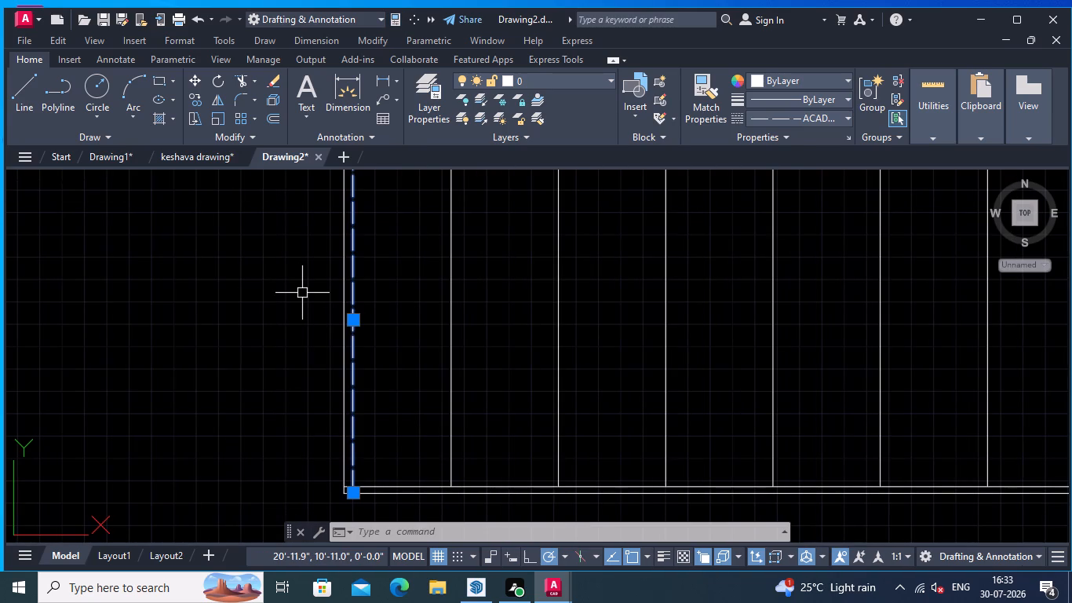
key(Escape)
Trim the dashed line's stub inside the top horizontal line pair at the flight's upper-left corner.
scroll(396, 261, down, 2)
middle_drag(396, 266, 406, 292)
scroll(406, 292, up, 2)
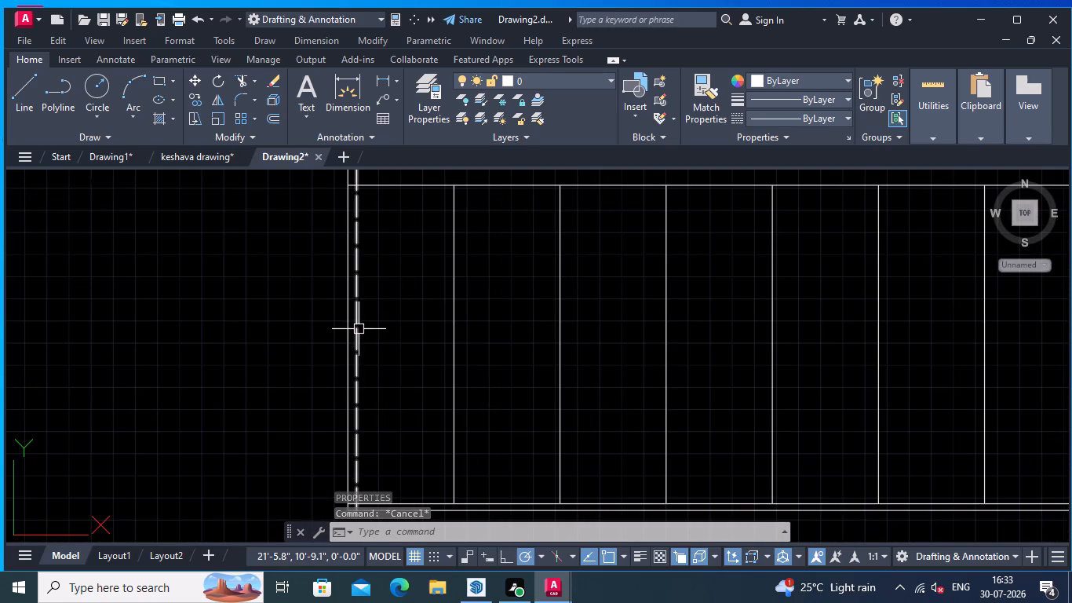
scroll(366, 294, down, 3)
middle_drag(366, 294, 377, 334)
scroll(371, 296, up, 4)
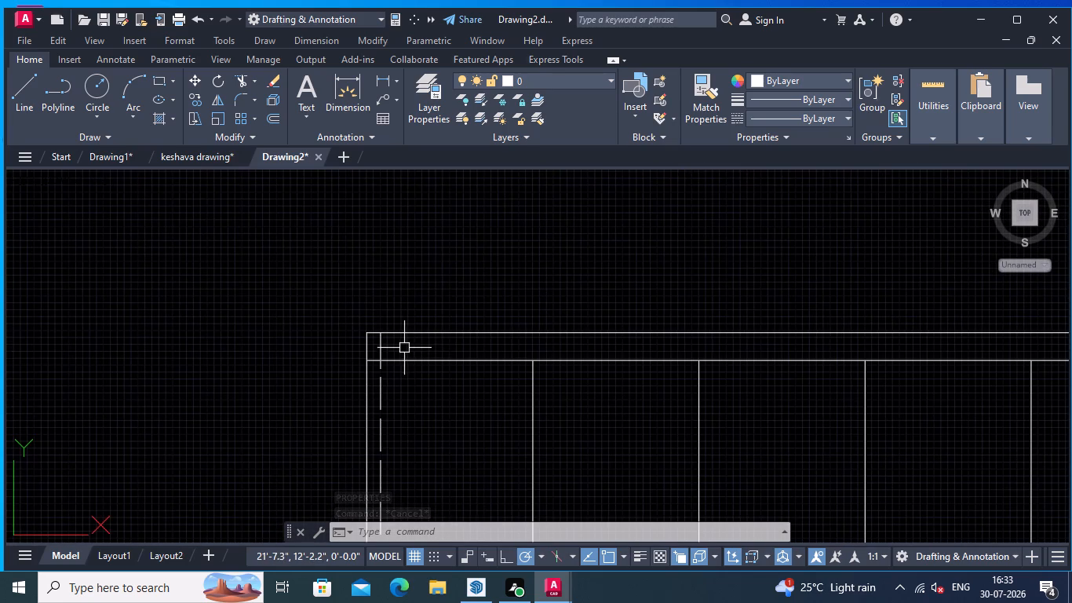
click(241, 76)
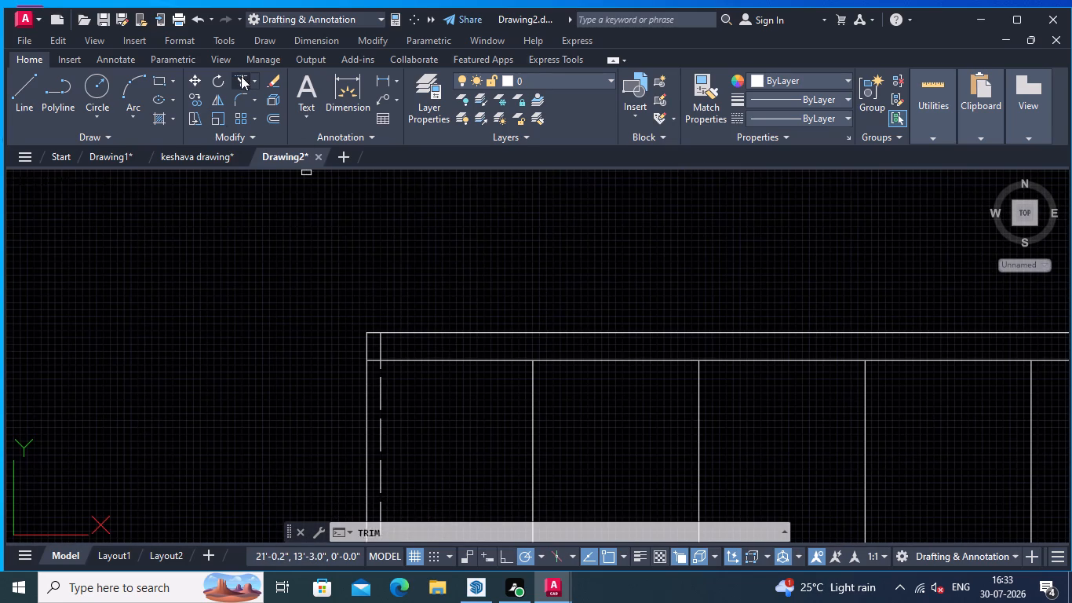
click(381, 345)
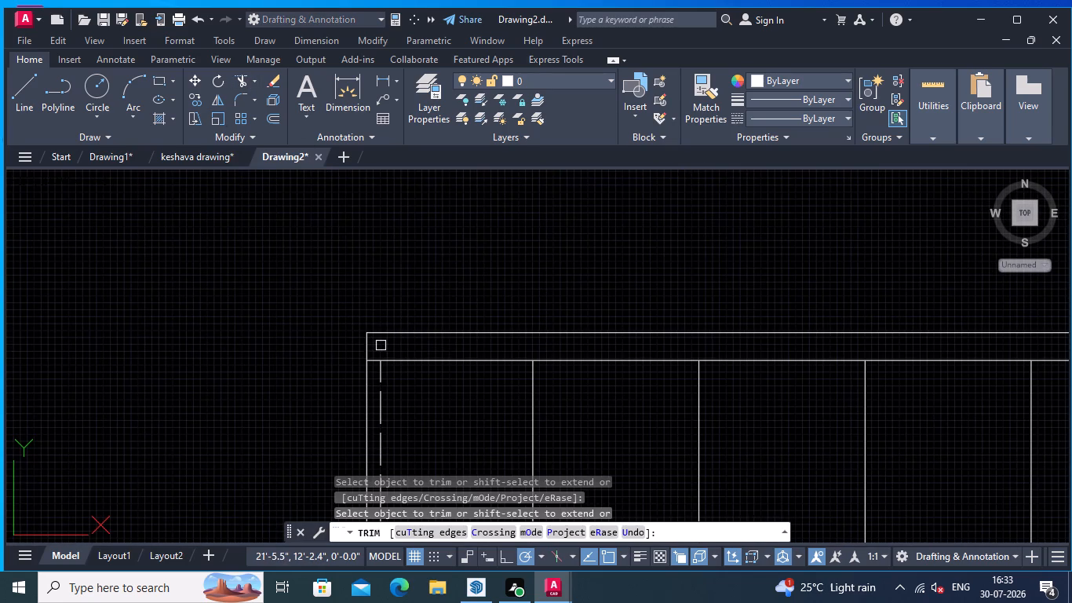
scroll(381, 269, down, 3)
key(Return)
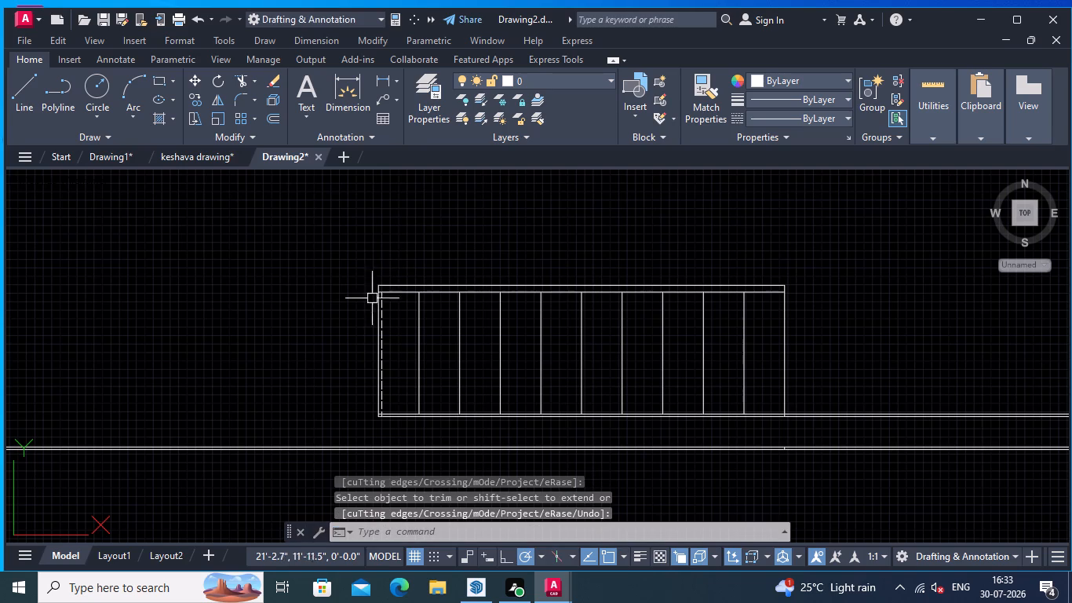
Trim the dashed line's stub inside the bottom horizontal line pair at the flight's lower-left corner.
middle_drag(355, 357, 366, 312)
scroll(398, 315, up, 1)
middle_drag(412, 331, 458, 216)
scroll(458, 216, up, 3)
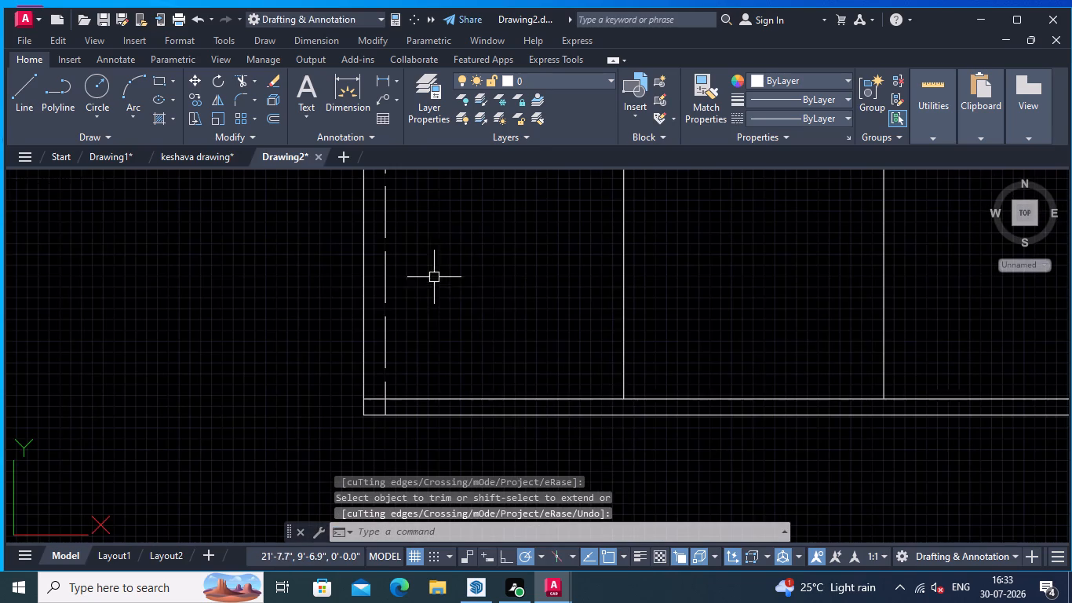
right_click(466, 278)
click(523, 289)
scroll(376, 415, up, 2)
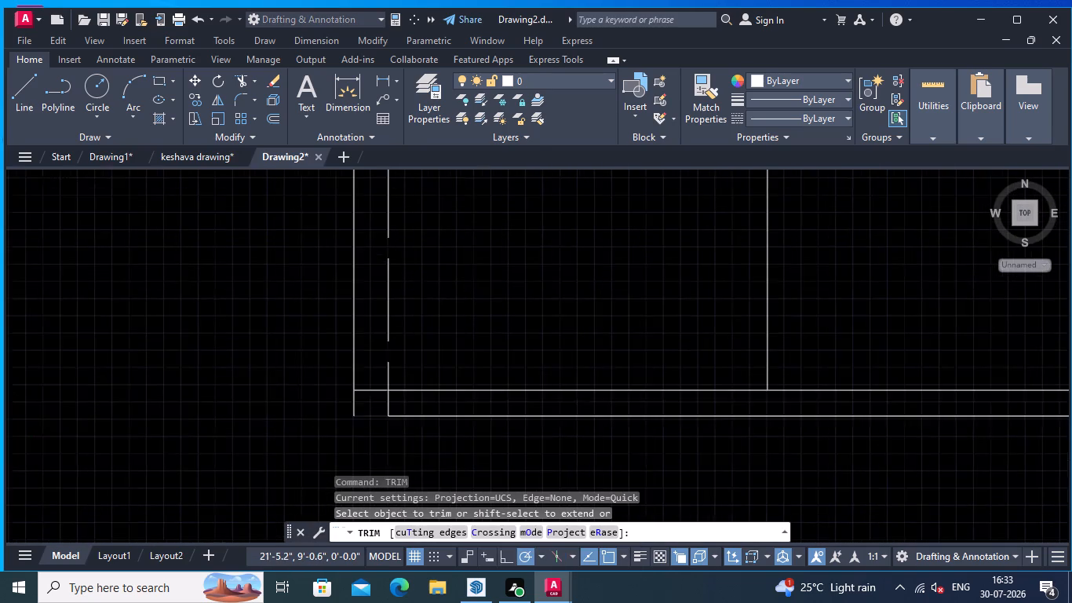
click(392, 398)
scroll(437, 259, down, 1)
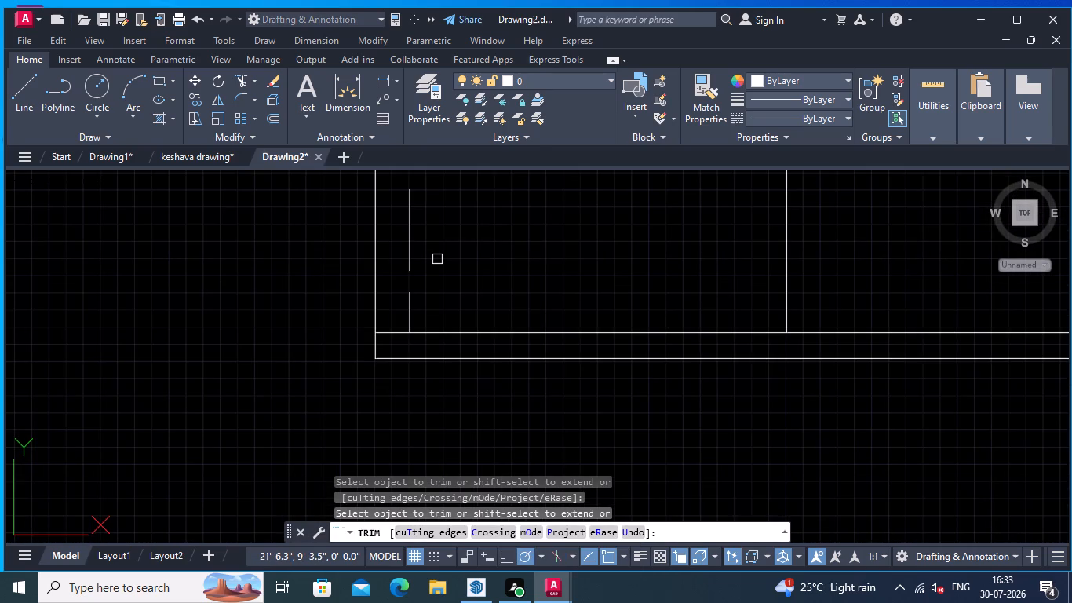
key(Return)
Copy the dashed edge line horizontally to the right along the flight as an array of 11 items spaced 1' apart.
scroll(437, 259, down, 4)
middle_drag(443, 255, 445, 298)
scroll(439, 268, up, 2)
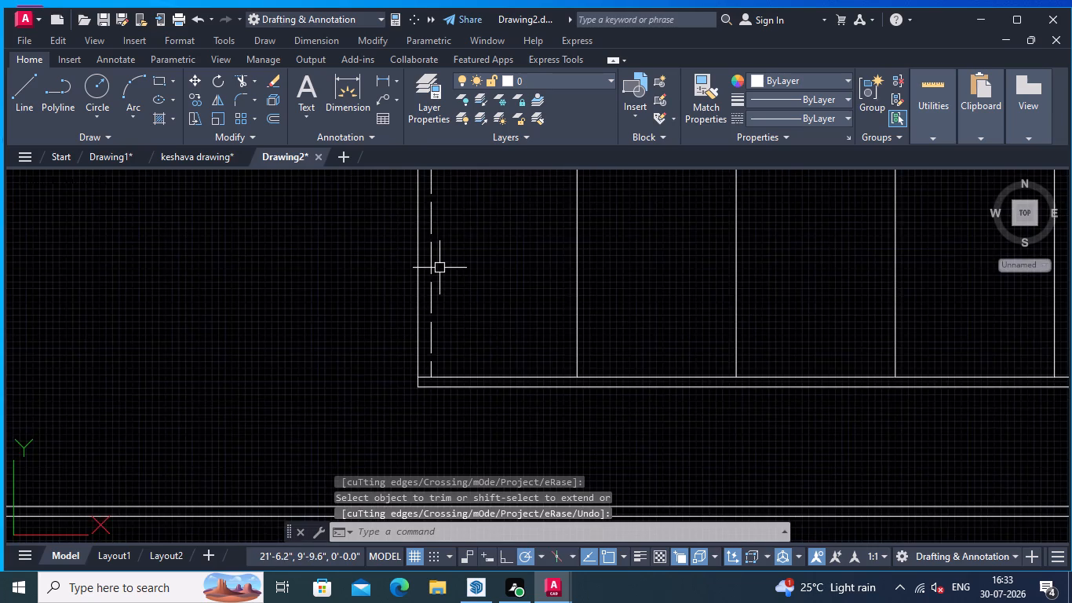
scroll(439, 268, up, 1)
click(423, 275)
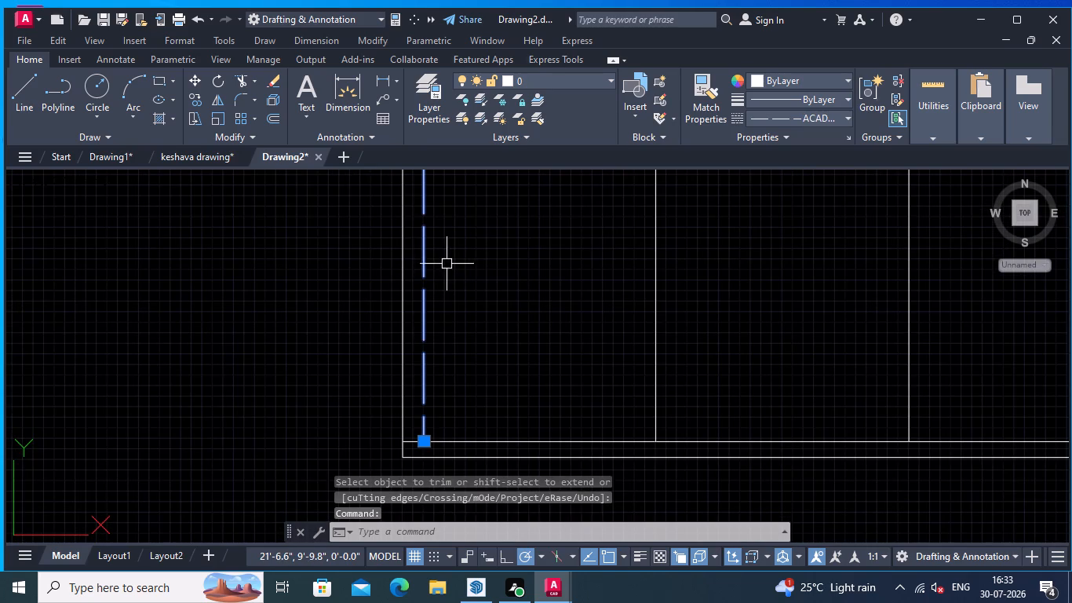
right_click(447, 263)
click(508, 322)
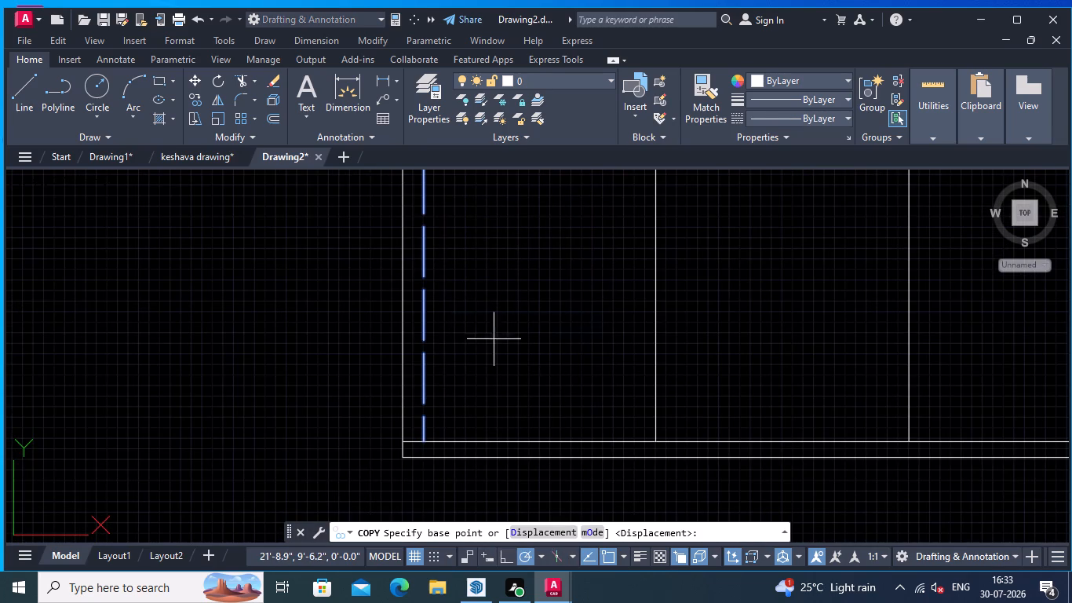
middle_drag(441, 283, 441, 287)
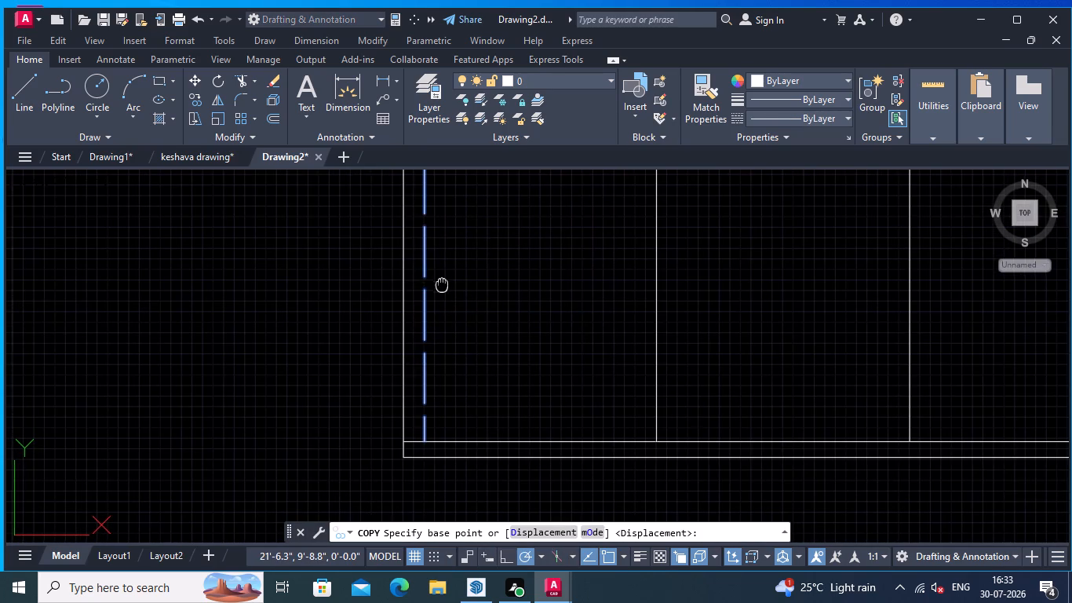
middle_drag(441, 287, 432, 301)
scroll(413, 253, down, 3)
middle_drag(408, 257, 388, 347)
scroll(400, 309, up, 2)
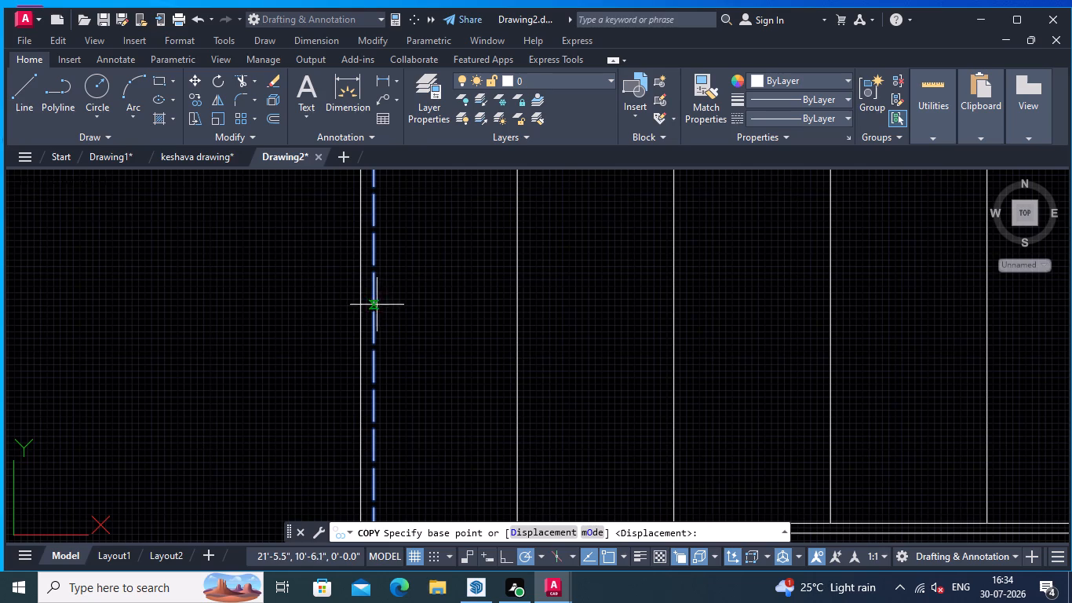
click(373, 301)
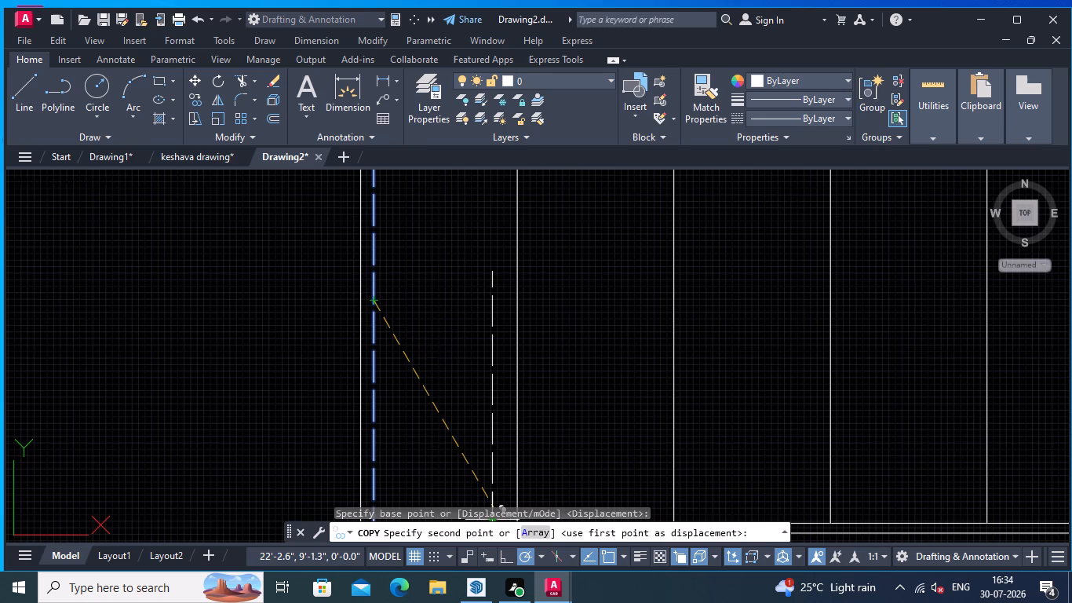
click(532, 532)
scroll(458, 375, down, 2)
middle_drag(458, 375, 417, 337)
scroll(410, 339, up, 1)
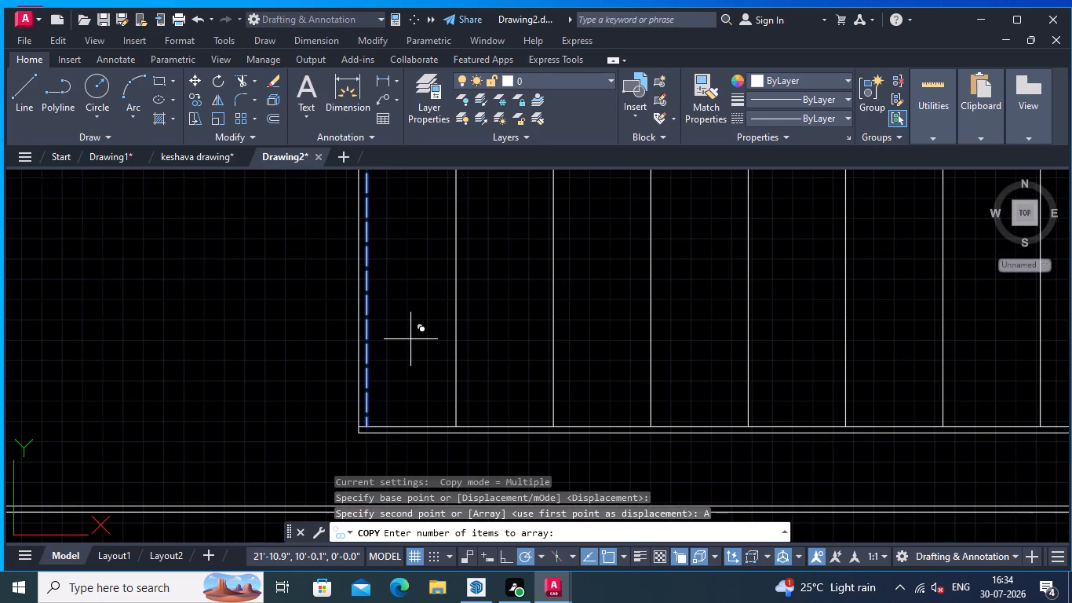
text(11)
key(Return)
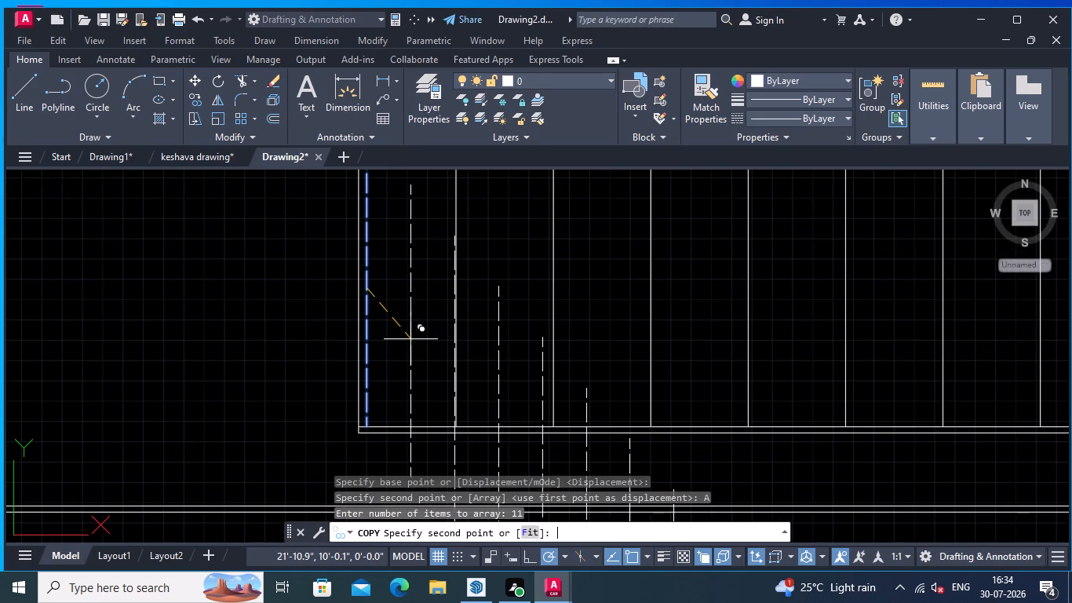
scroll(426, 286, down, 1)
middle_click(425, 286)
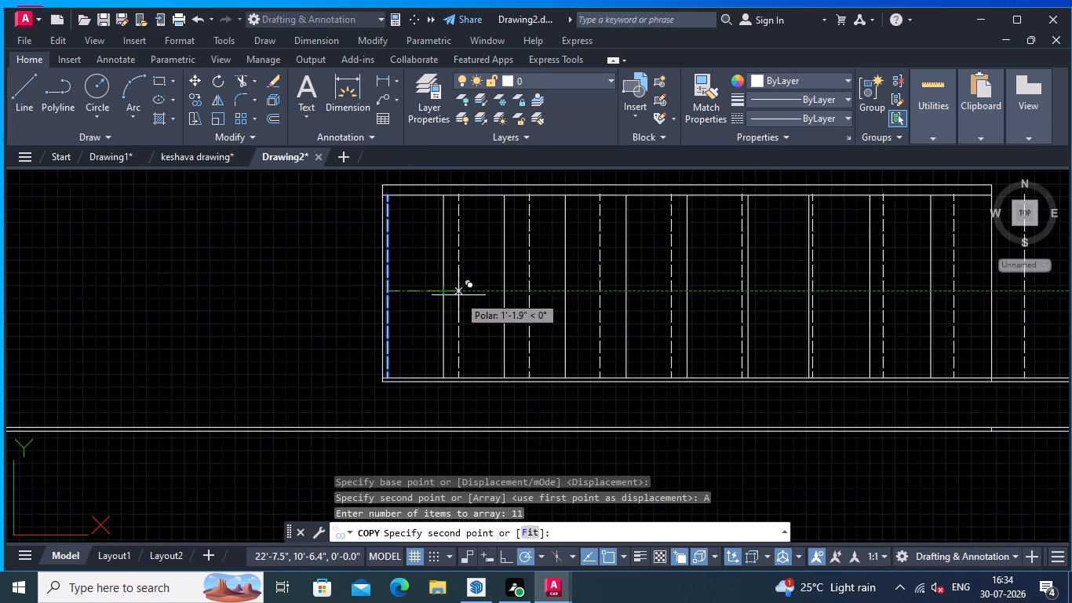
scroll(458, 295, up, 1)
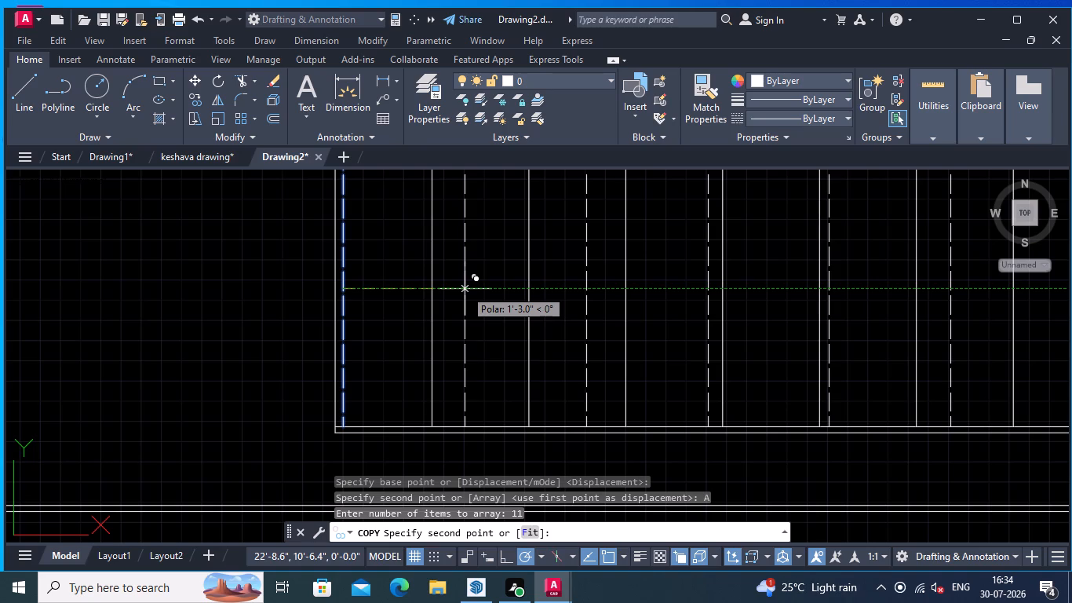
text(1')
key(Return)
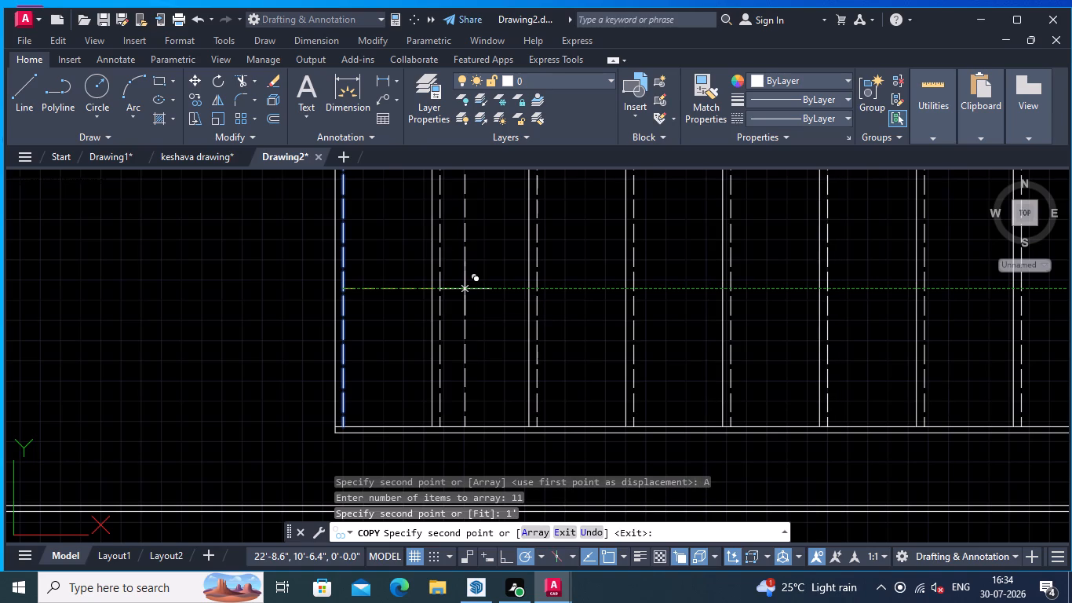
key(Return)
Examine the dashed lines beside the treads along the whole flight, including its right end.
scroll(581, 282, down, 1)
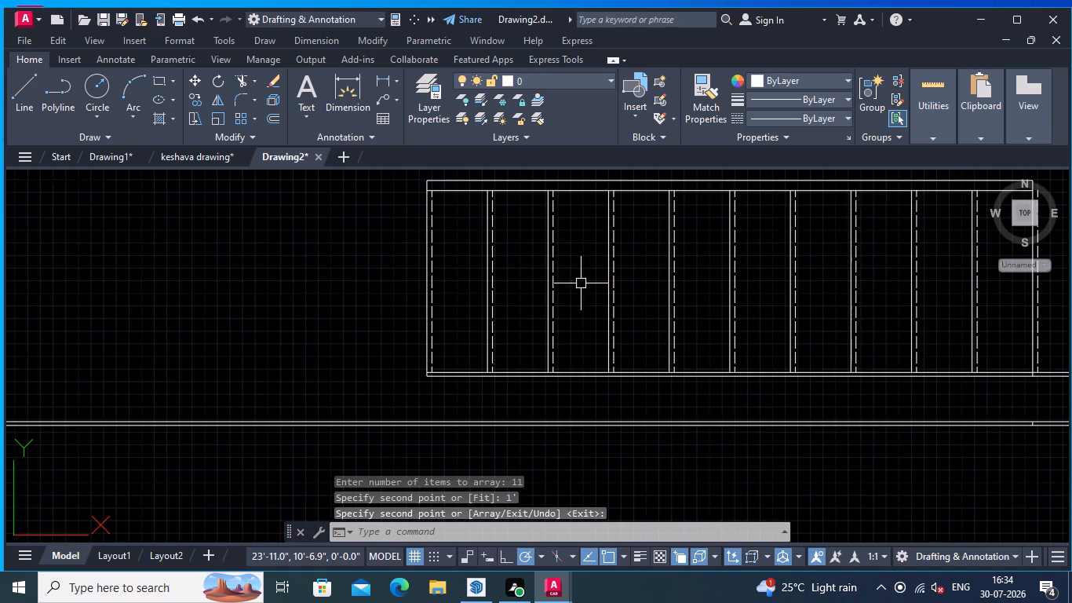
scroll(585, 284, down, 1)
middle_drag(585, 284, 502, 325)
scroll(799, 234, up, 2)
scroll(826, 334, down, 1)
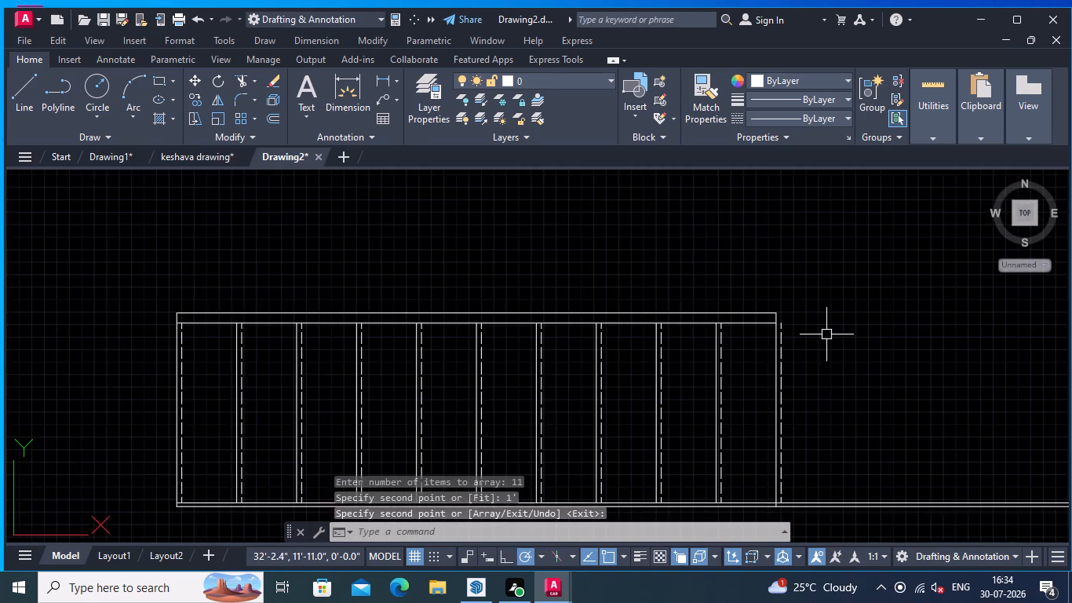
middle_drag(826, 334, 830, 228)
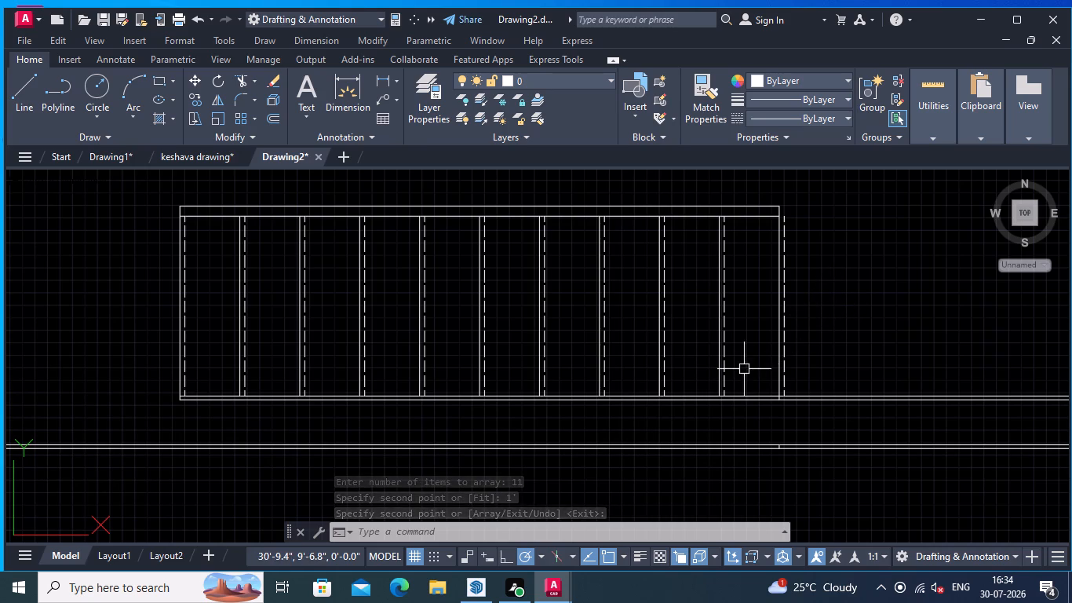
middle_drag(744, 369, 807, 361)
middle_drag(662, 364, 752, 359)
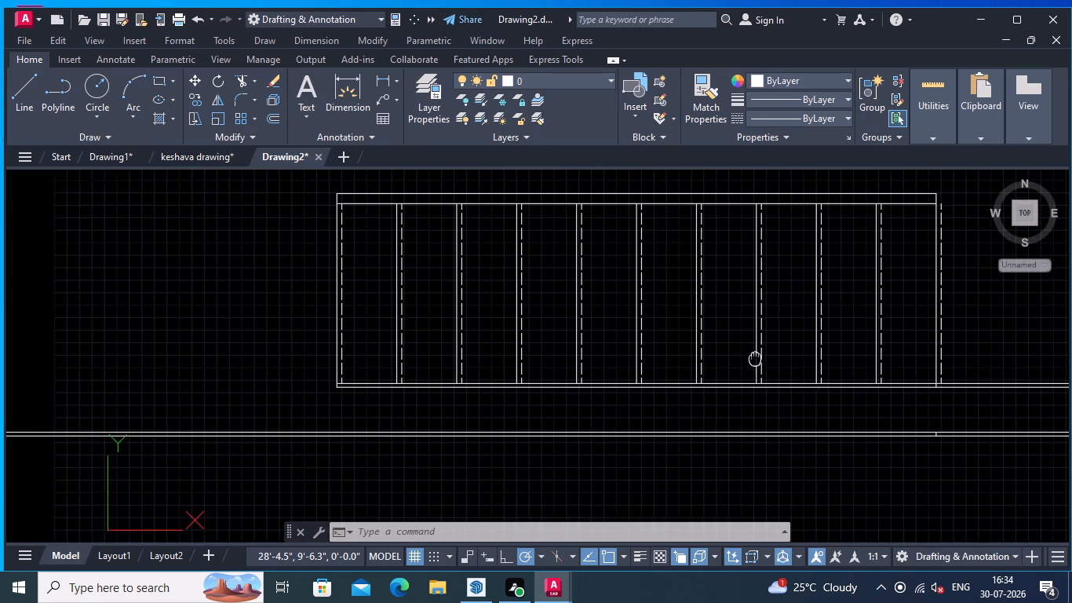
middle_drag(752, 359, 729, 367)
scroll(596, 386, down, 1)
middle_drag(344, 377, 370, 372)
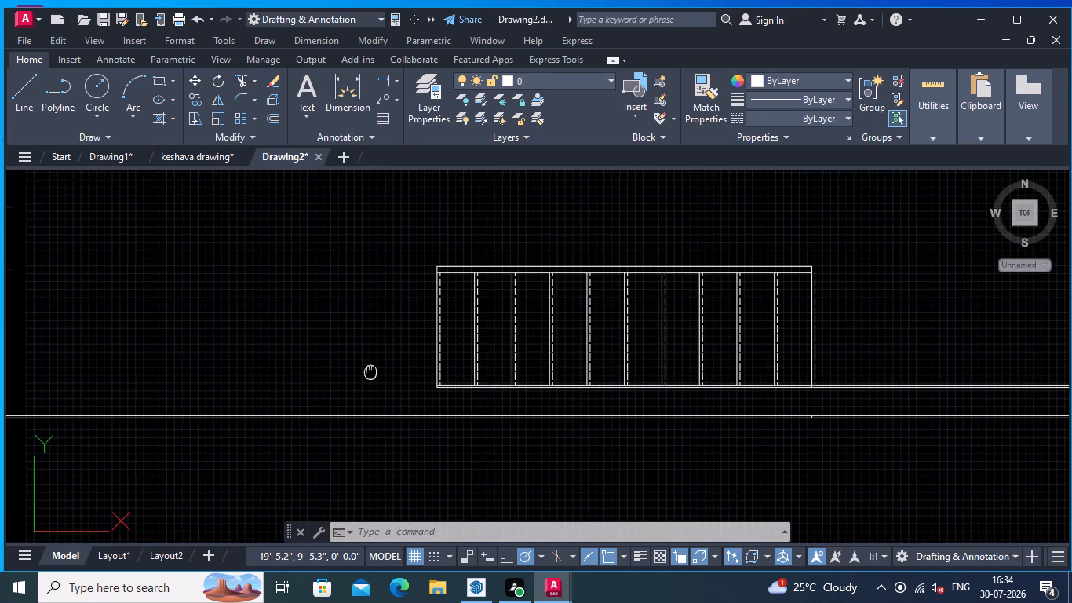
middle_drag(370, 372, 310, 386)
middle_drag(792, 333, 749, 346)
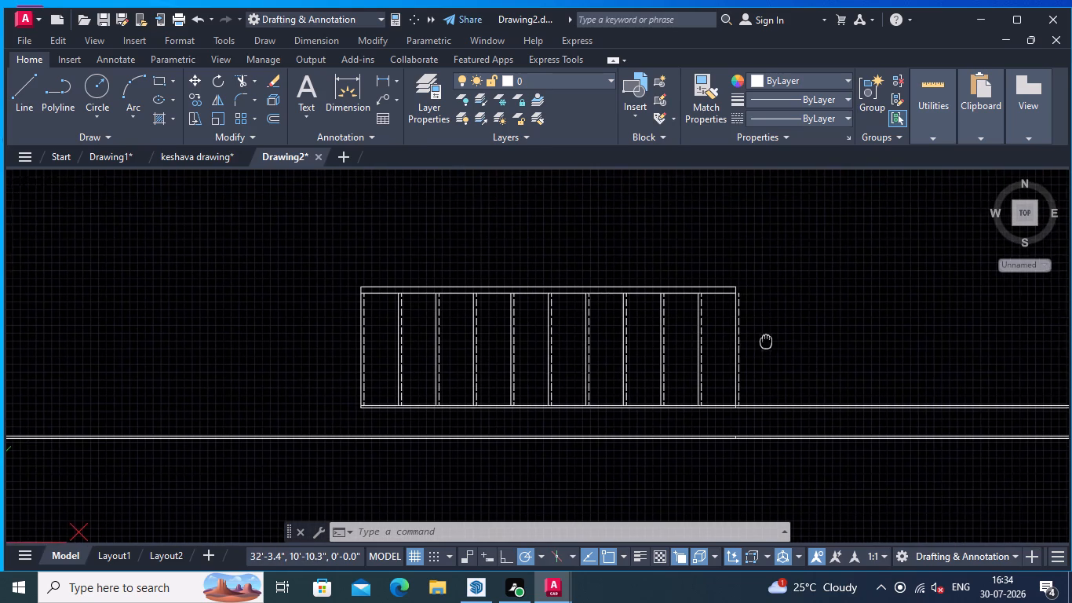
middle_drag(749, 346, 701, 353)
middle_drag(779, 323, 613, 375)
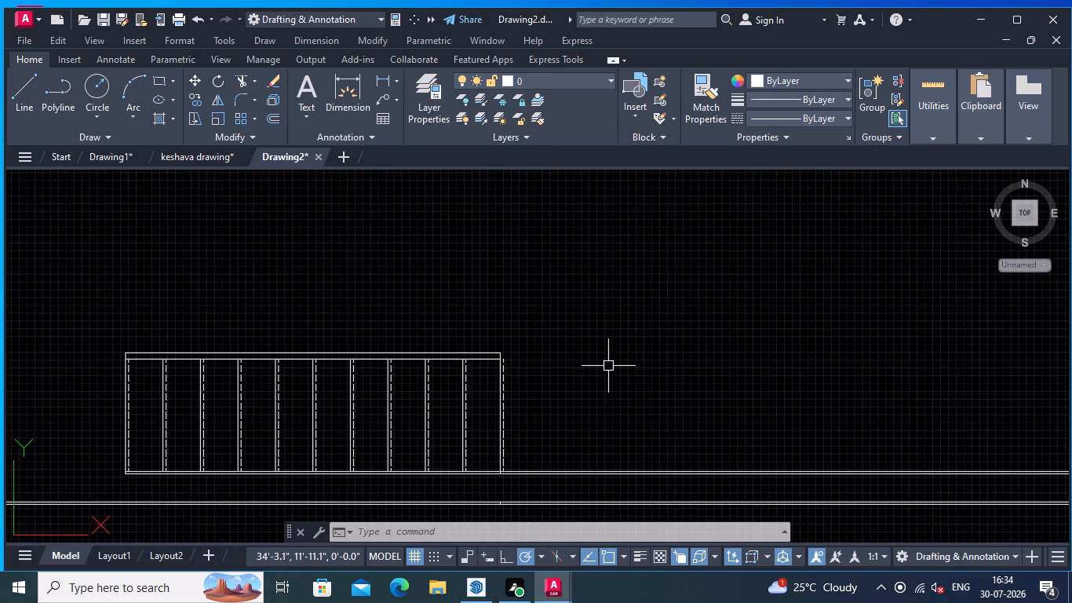
middle_drag(625, 363, 594, 379)
middle_drag(517, 373, 622, 359)
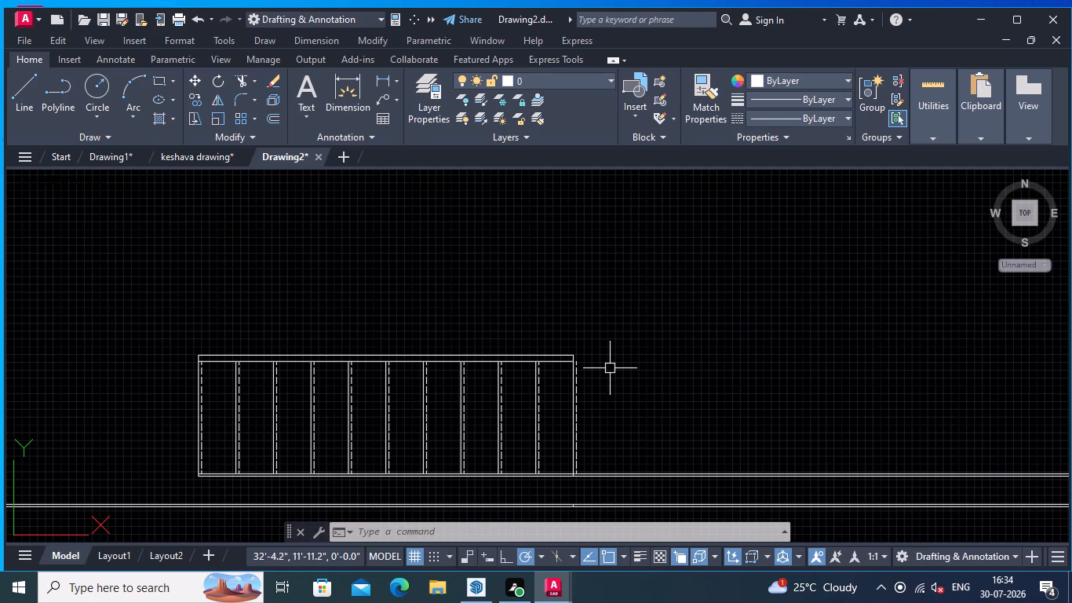
Draw a vertical construction line (XLINE) in the open area to the right of the flight, crossing the long horizontal line pairs.
middle_drag(617, 363, 544, 330)
scroll(545, 333, down, 1)
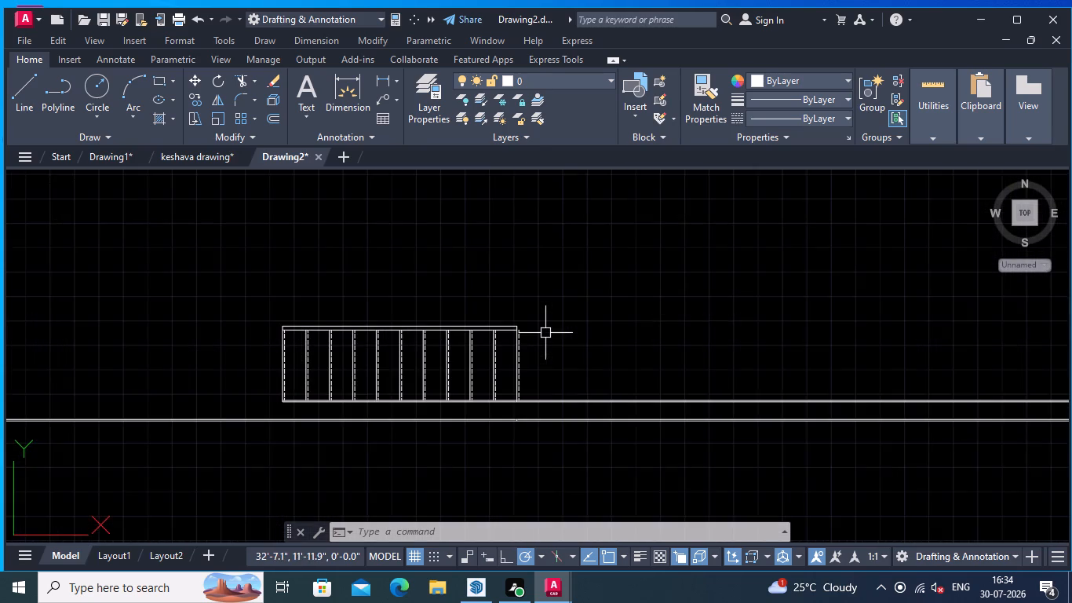
middle_drag(545, 334, 485, 352)
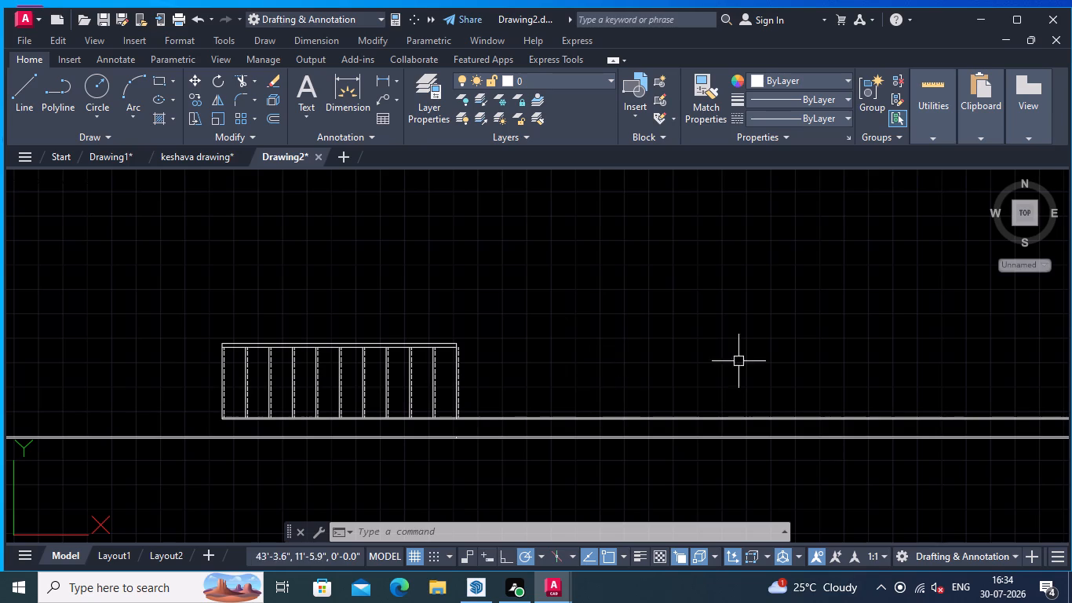
middle_drag(785, 376, 688, 343)
scroll(686, 342, down, 1)
middle_drag(666, 343, 707, 343)
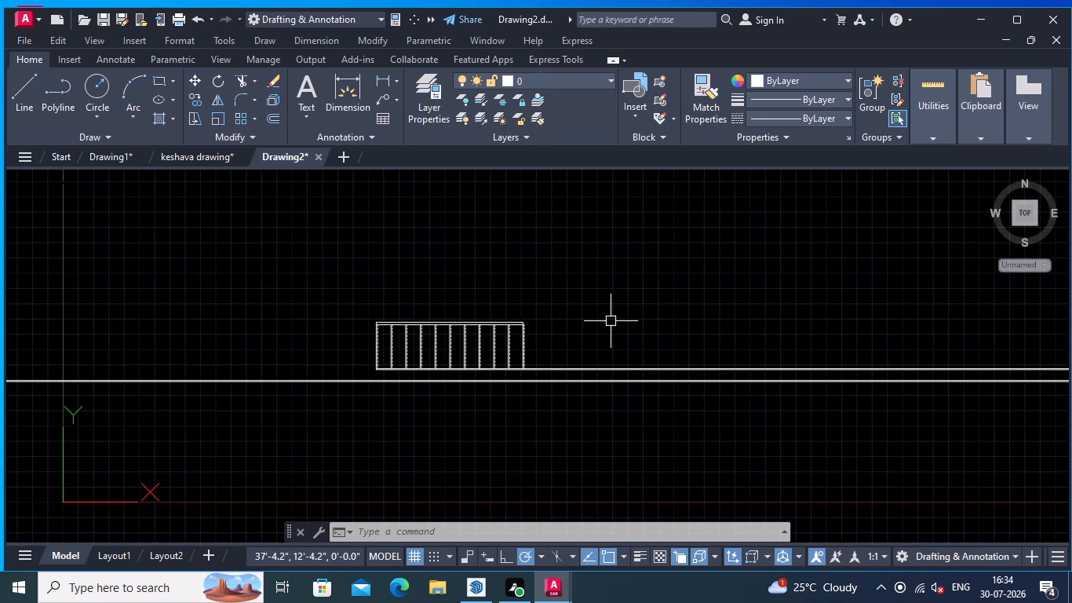
text(XL;)
key(Return)
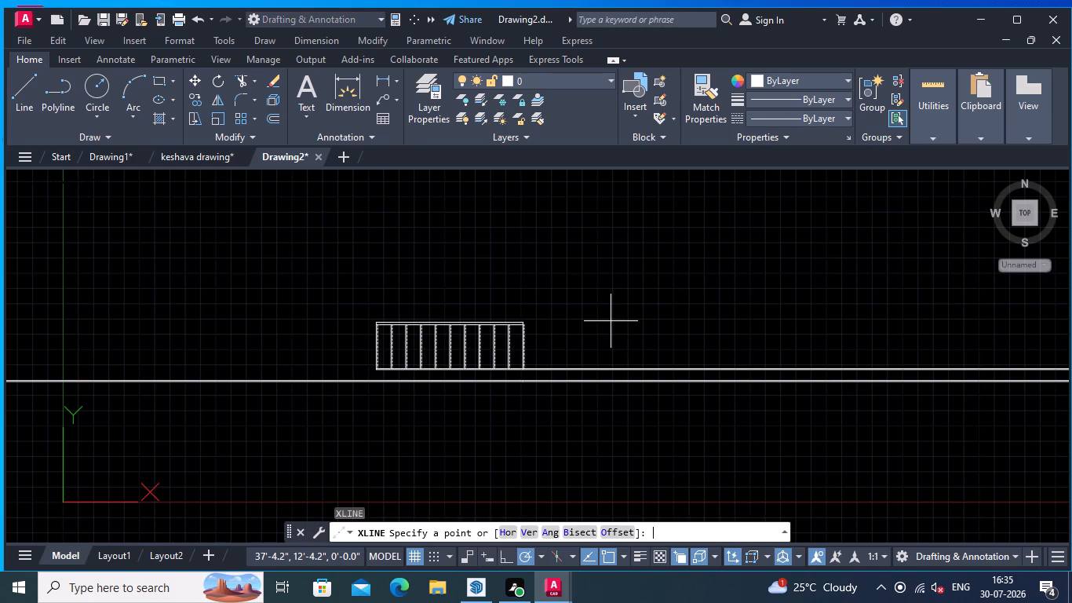
click(635, 263)
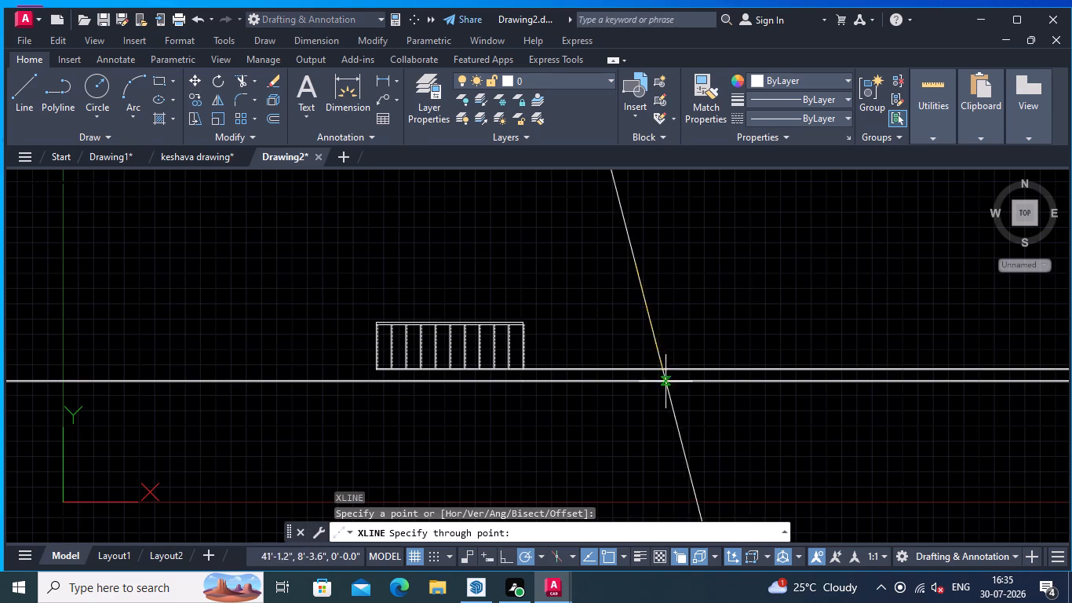
click(633, 440)
key(Return)
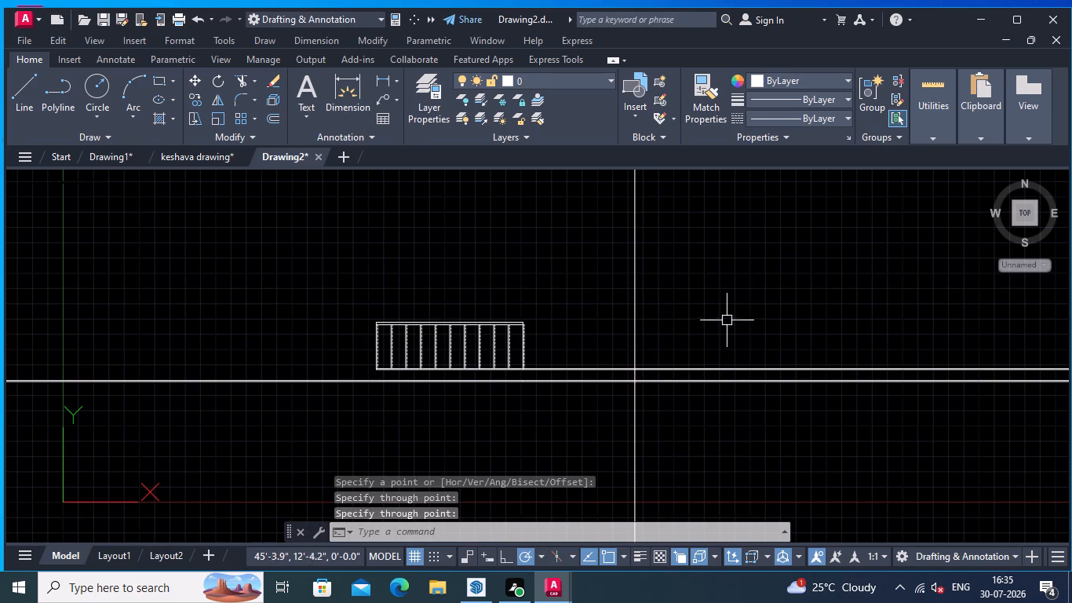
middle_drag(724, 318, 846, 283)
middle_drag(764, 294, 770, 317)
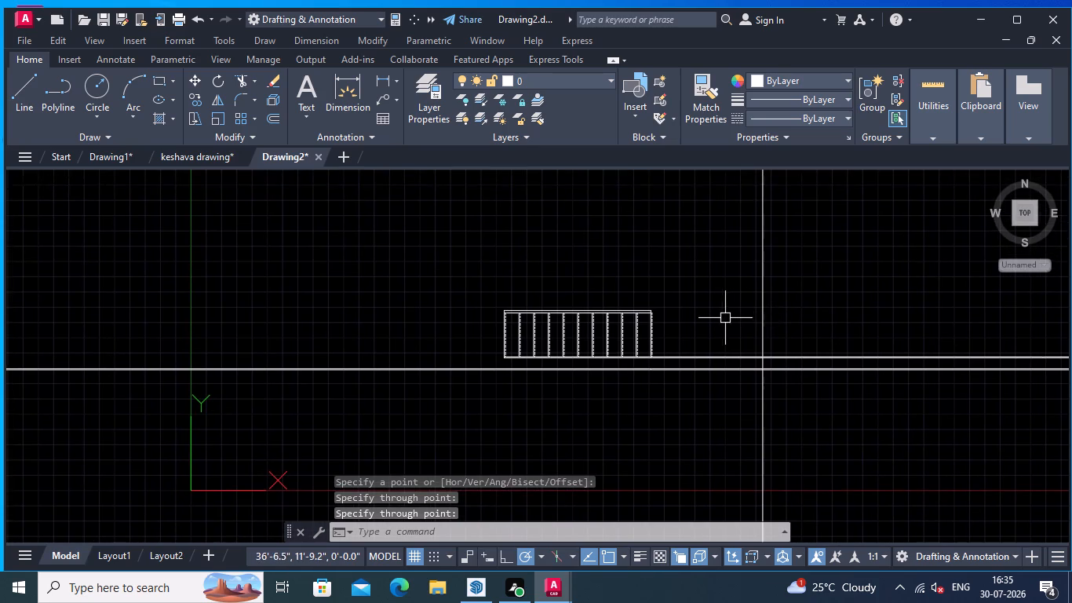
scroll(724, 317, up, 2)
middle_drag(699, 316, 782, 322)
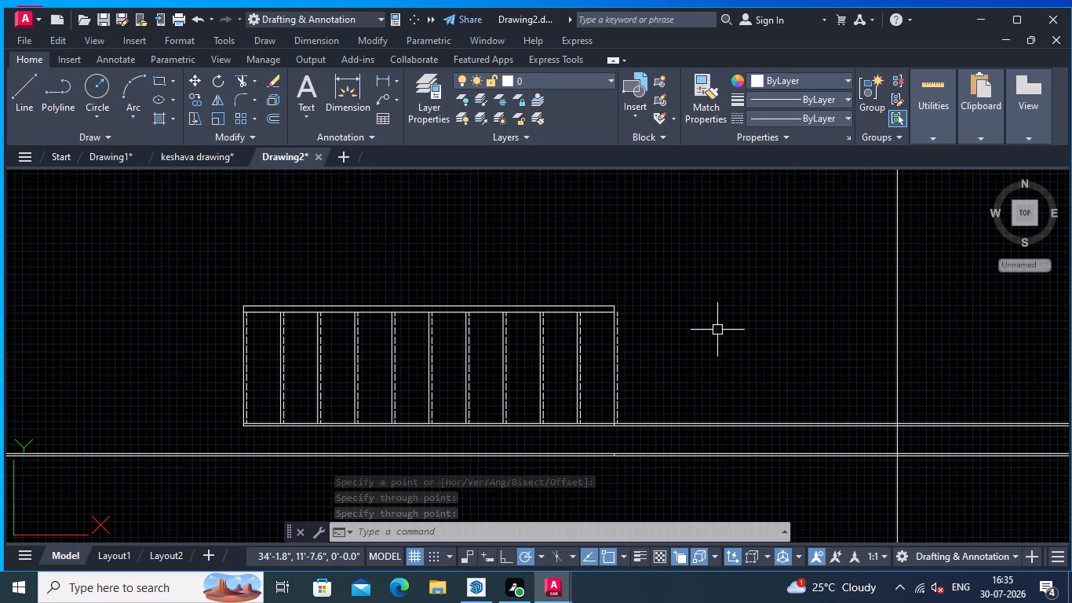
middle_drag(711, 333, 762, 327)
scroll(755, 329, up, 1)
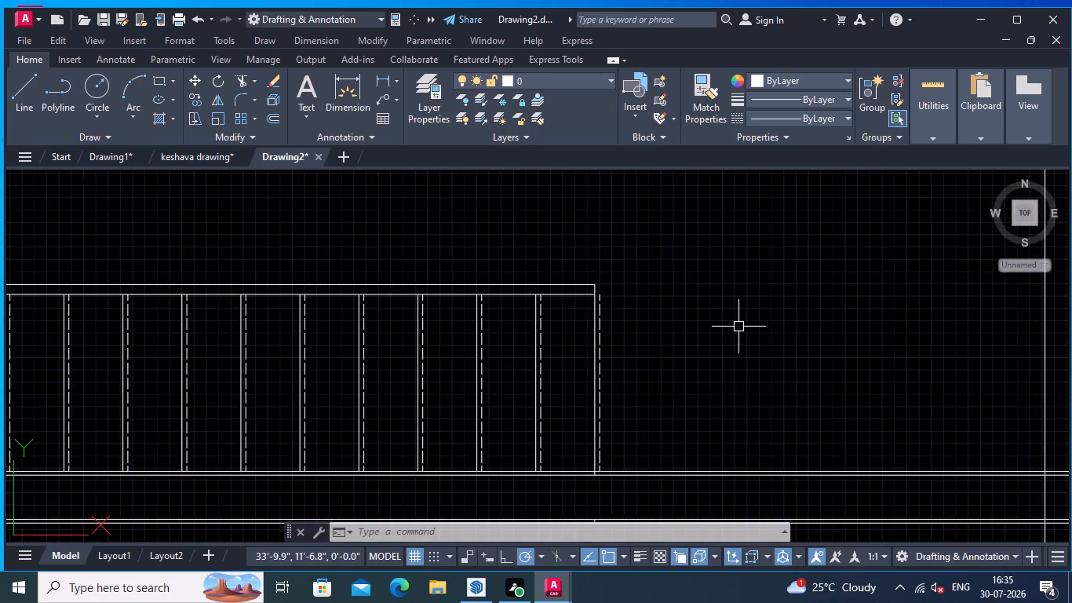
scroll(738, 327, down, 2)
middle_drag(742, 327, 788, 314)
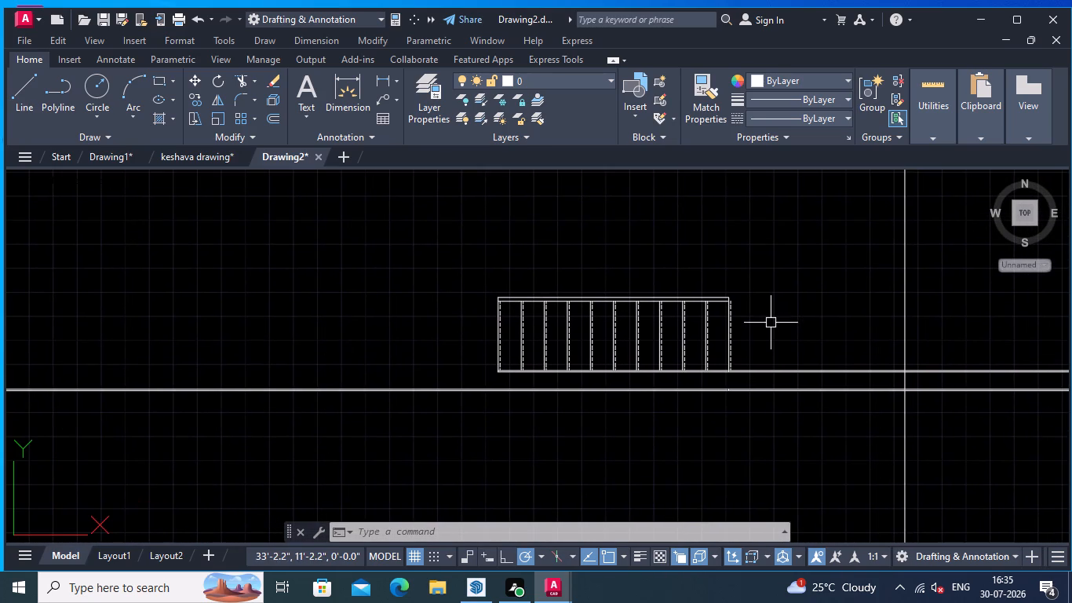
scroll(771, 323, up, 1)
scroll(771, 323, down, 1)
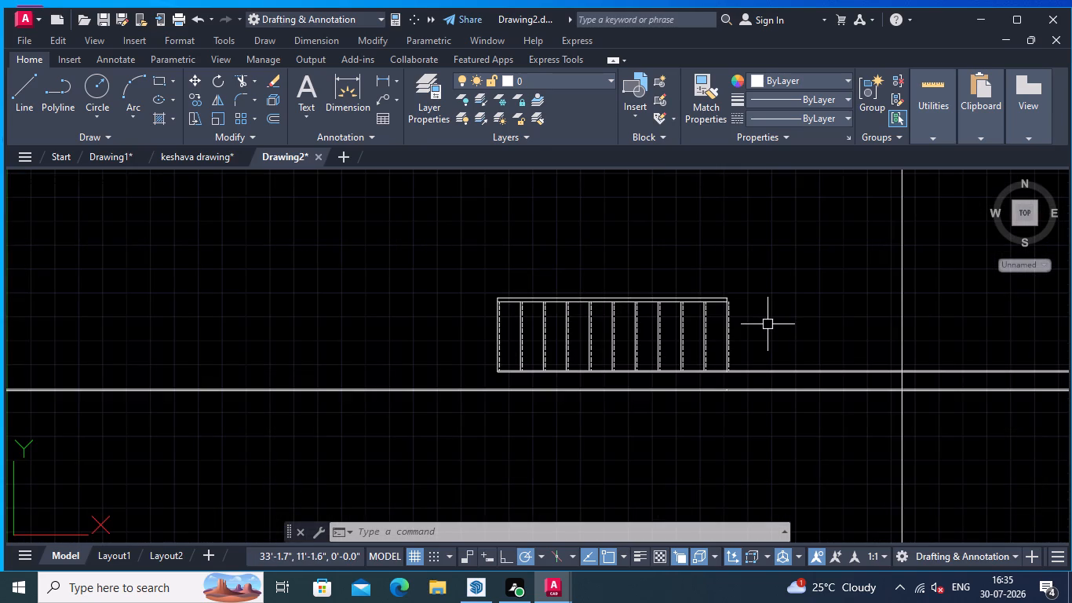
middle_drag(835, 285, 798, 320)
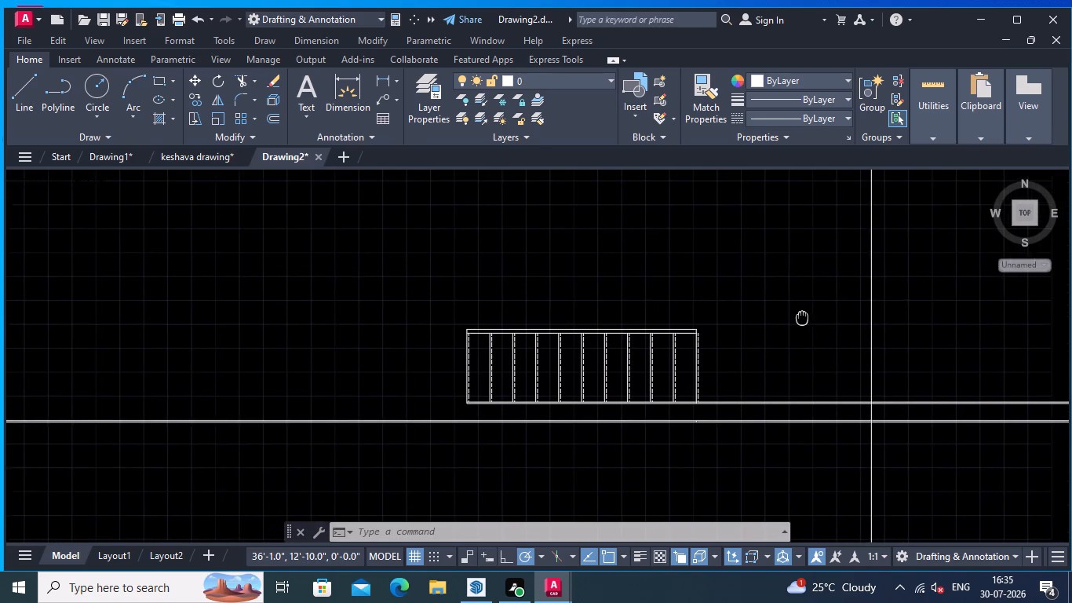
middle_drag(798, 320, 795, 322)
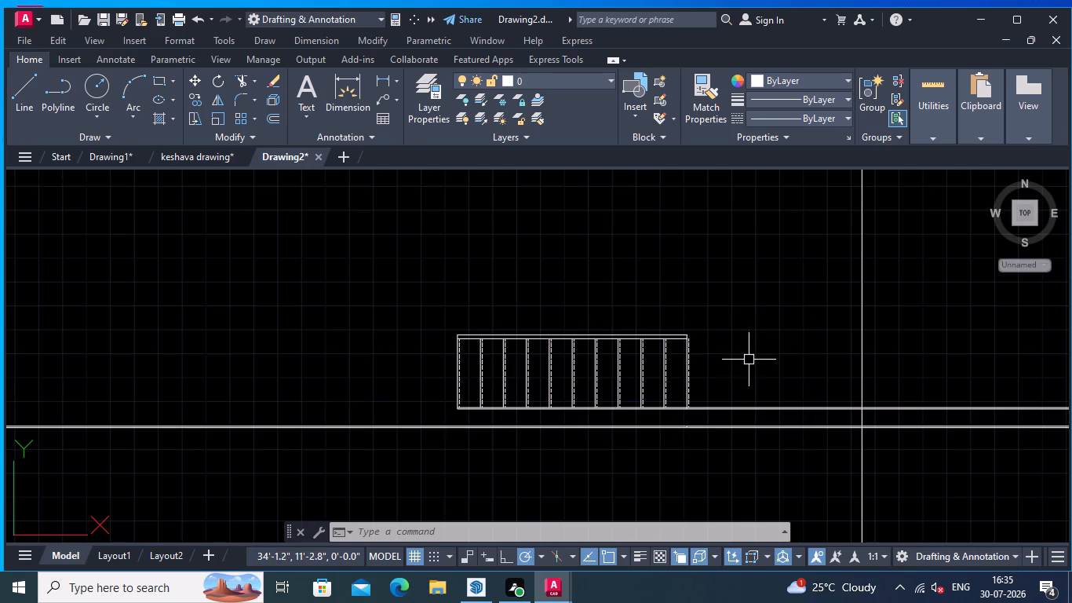
Draw three sides of a small post outline from the flight's upper-right inner rail corner, about 3.1" up, 2.8" right, and back down.
scroll(727, 359, up, 1)
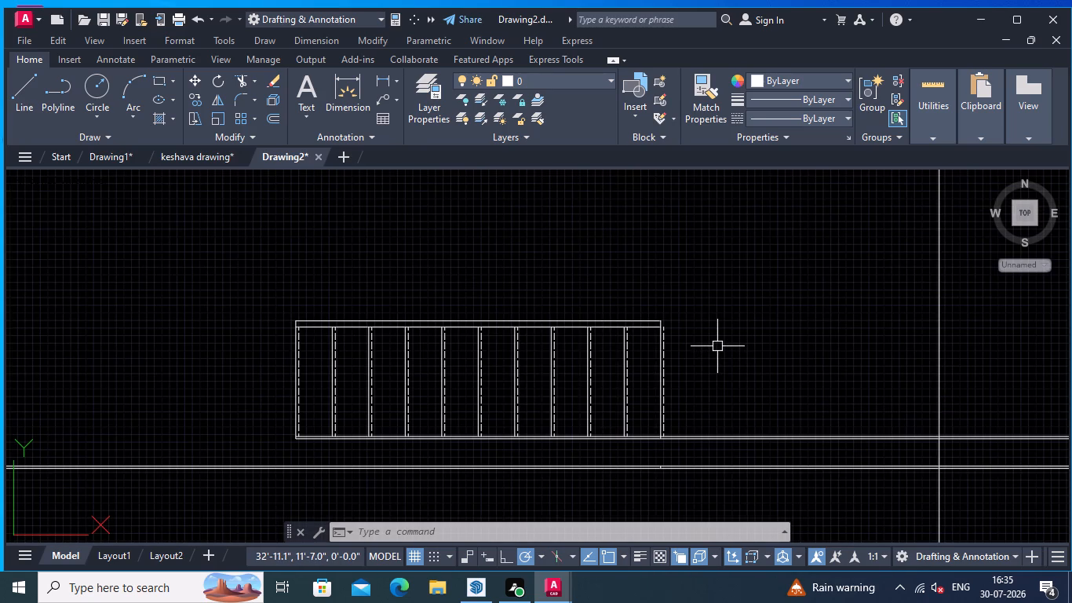
scroll(717, 346, up, 1)
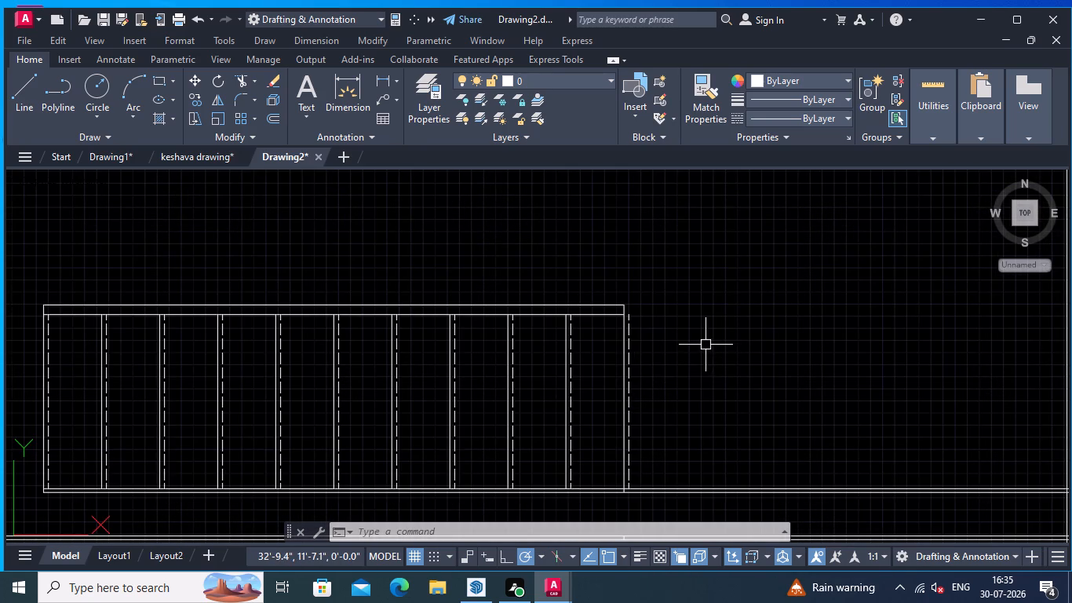
scroll(580, 244, down, 1)
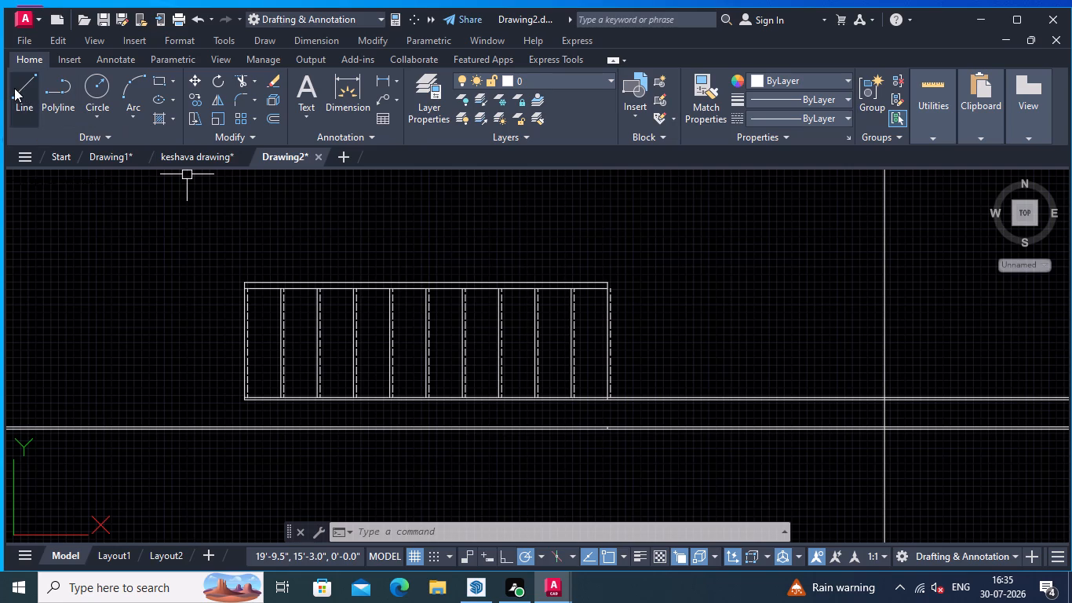
click(14, 88)
scroll(605, 283, up, 3)
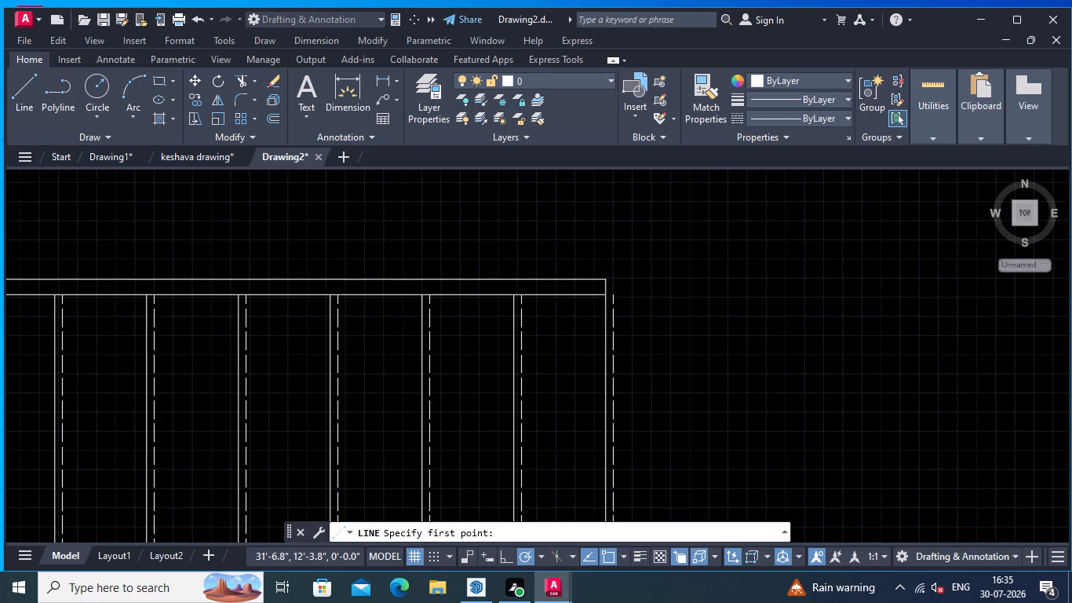
click(594, 307)
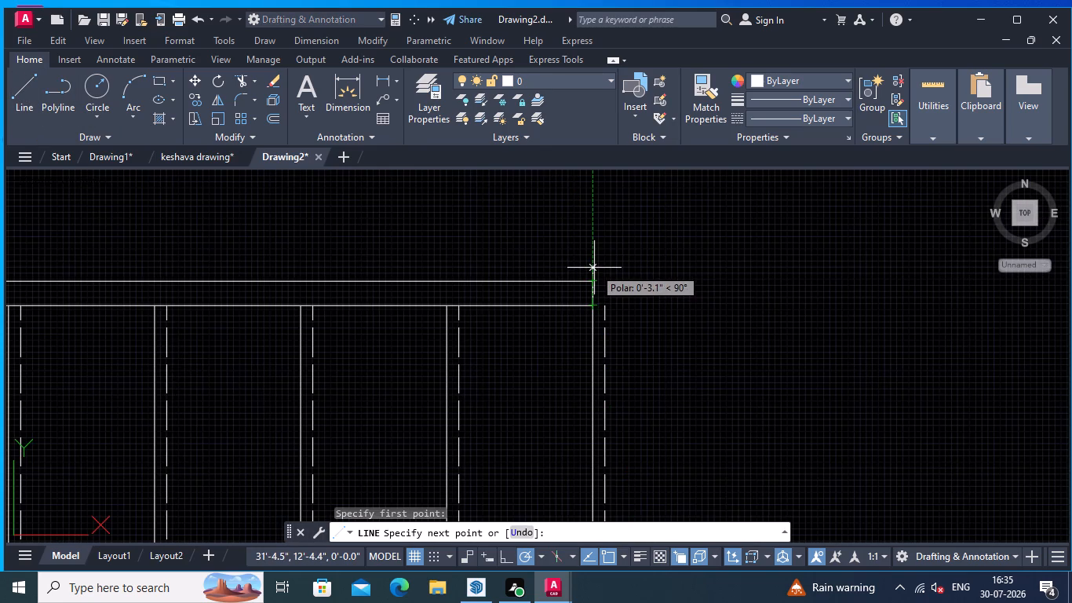
click(594, 268)
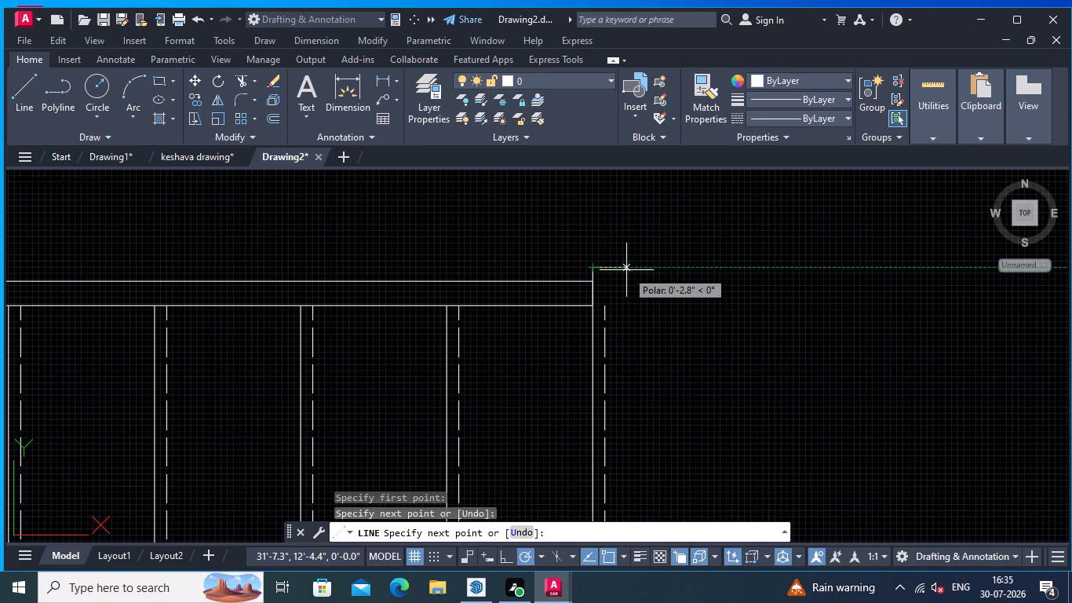
click(626, 270)
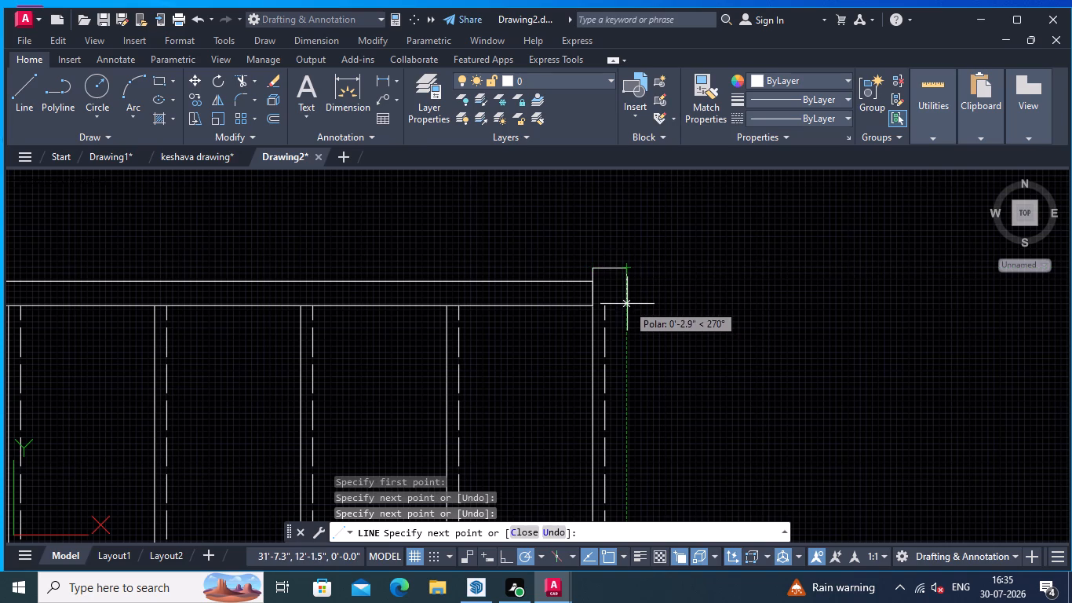
click(625, 310)
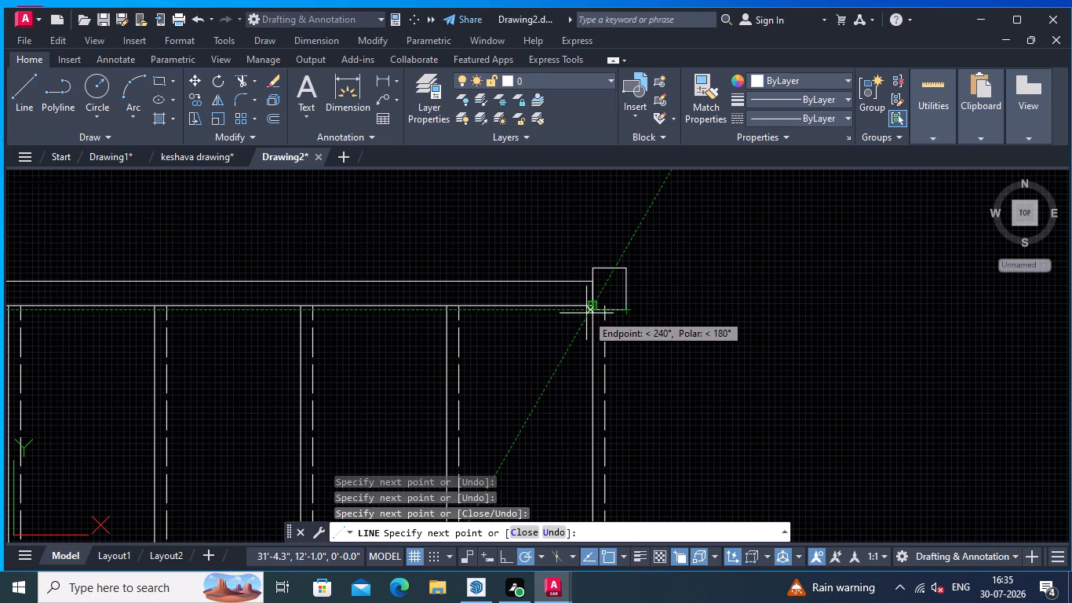
key(Return)
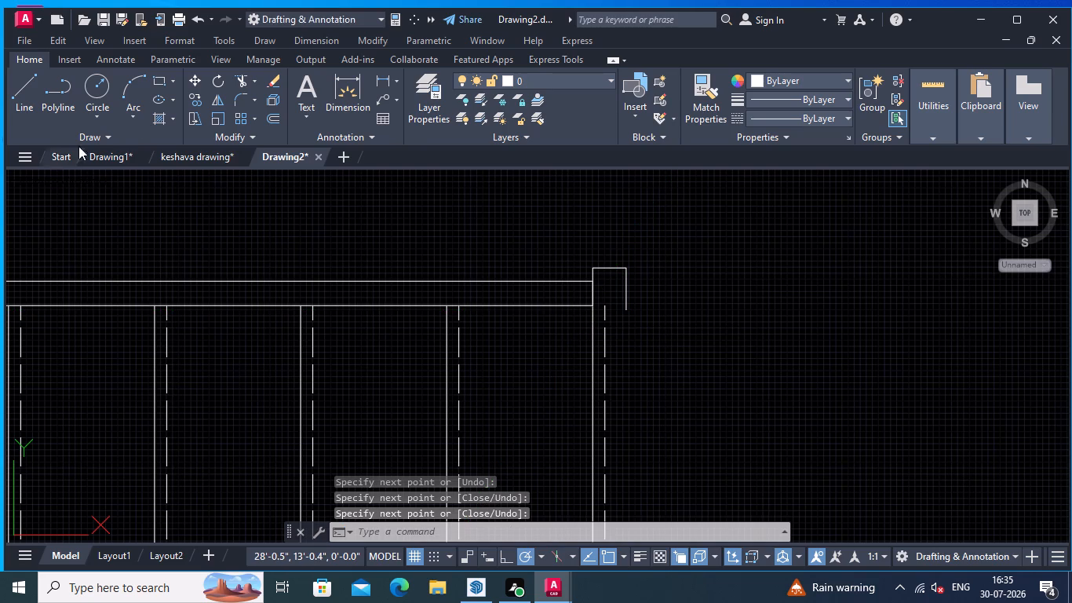
Extend the upper rail's lower line to the right side of the post outline.
click(250, 79)
click(257, 132)
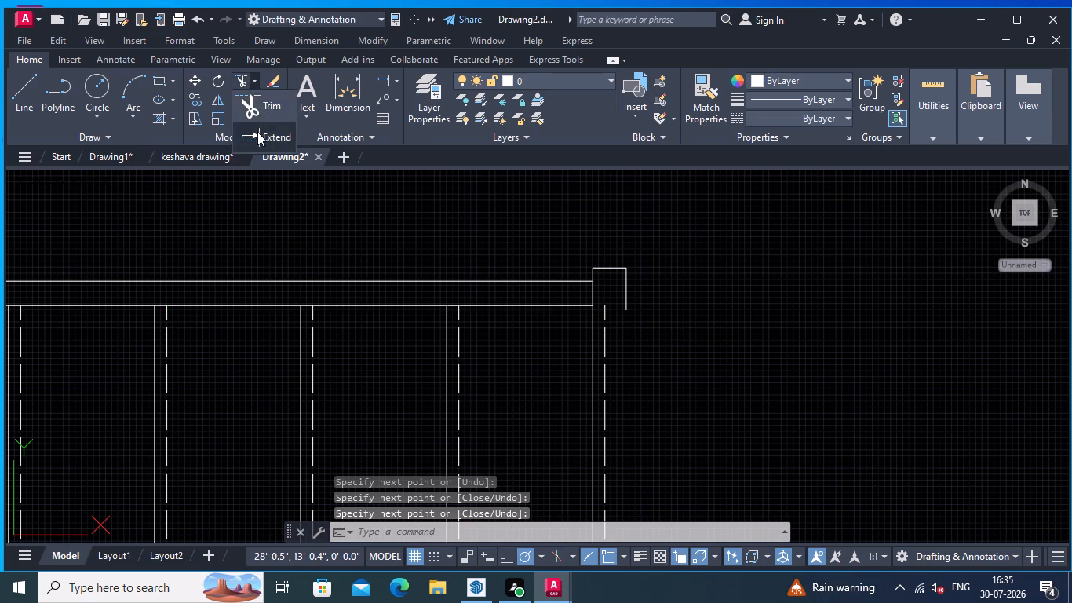
click(578, 305)
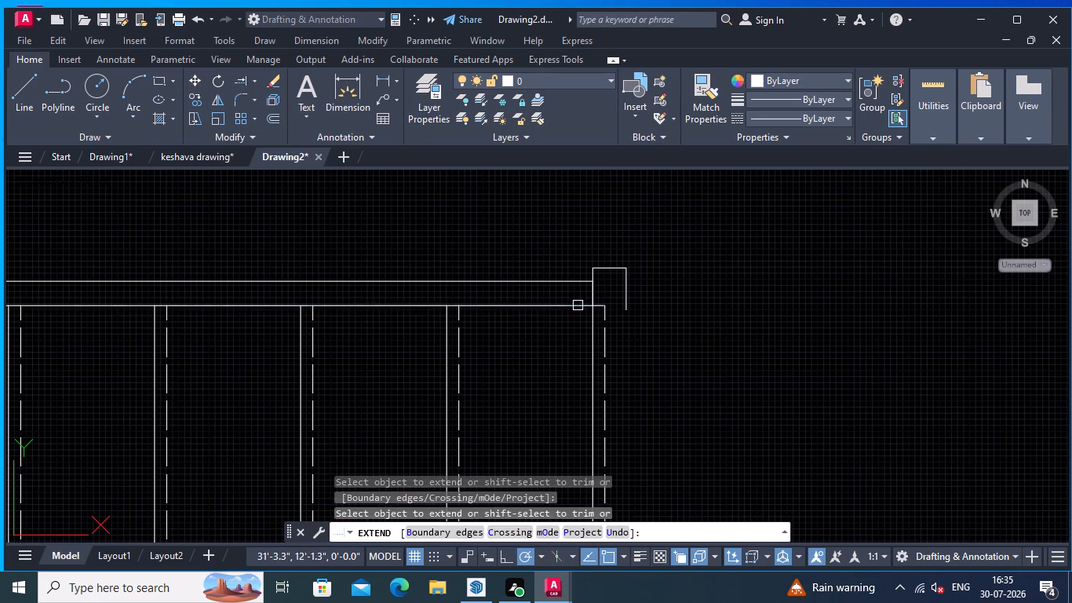
click(598, 305)
scroll(649, 318, up, 1)
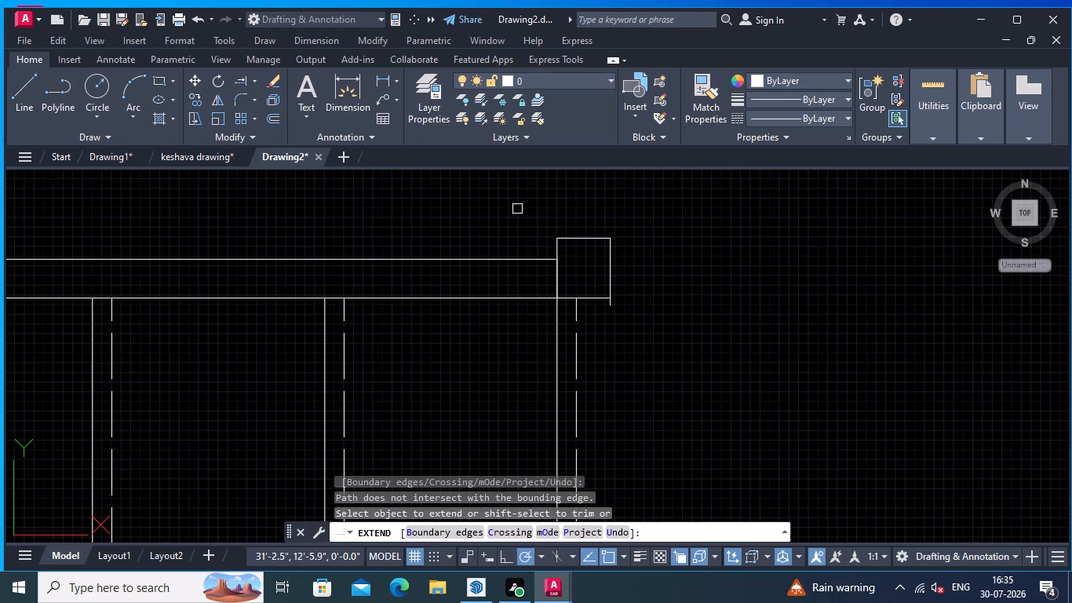
Trim the stub of the post's right side that overhangs below its bottom edge.
click(252, 76)
click(260, 108)
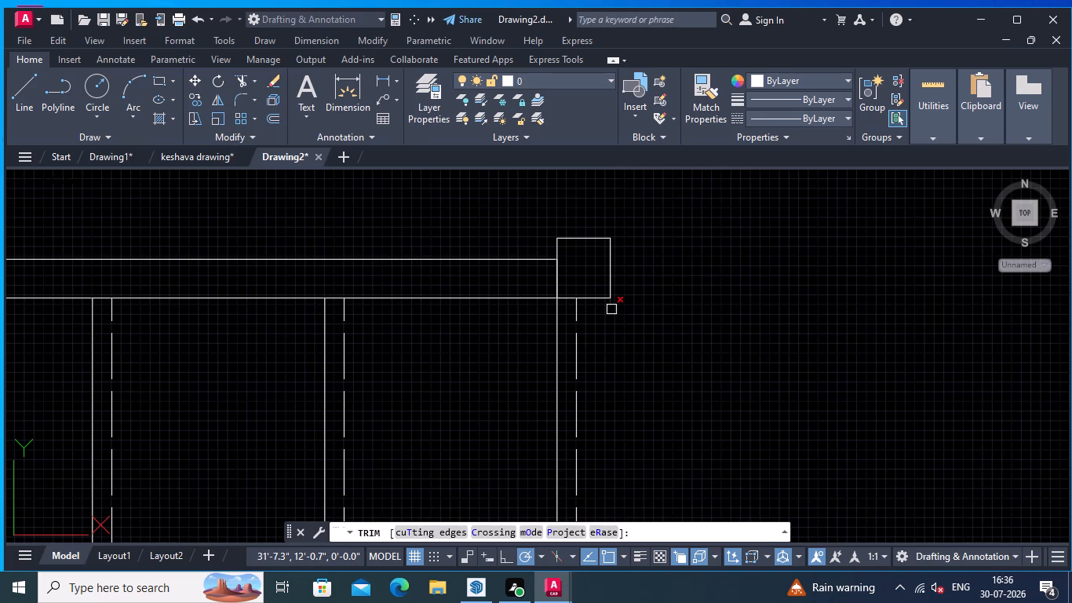
click(611, 309)
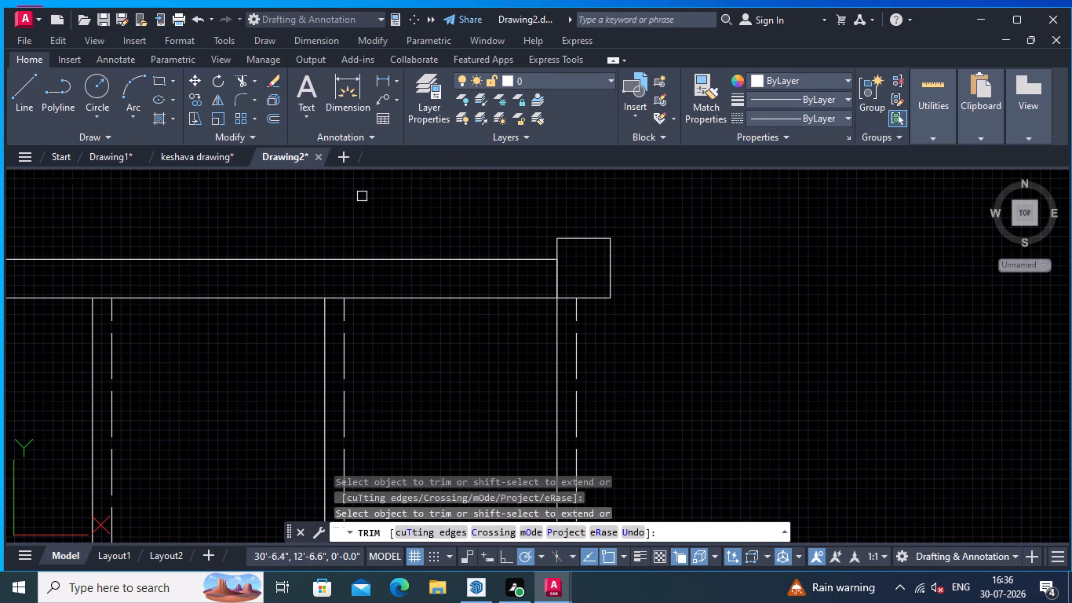
key(Return)
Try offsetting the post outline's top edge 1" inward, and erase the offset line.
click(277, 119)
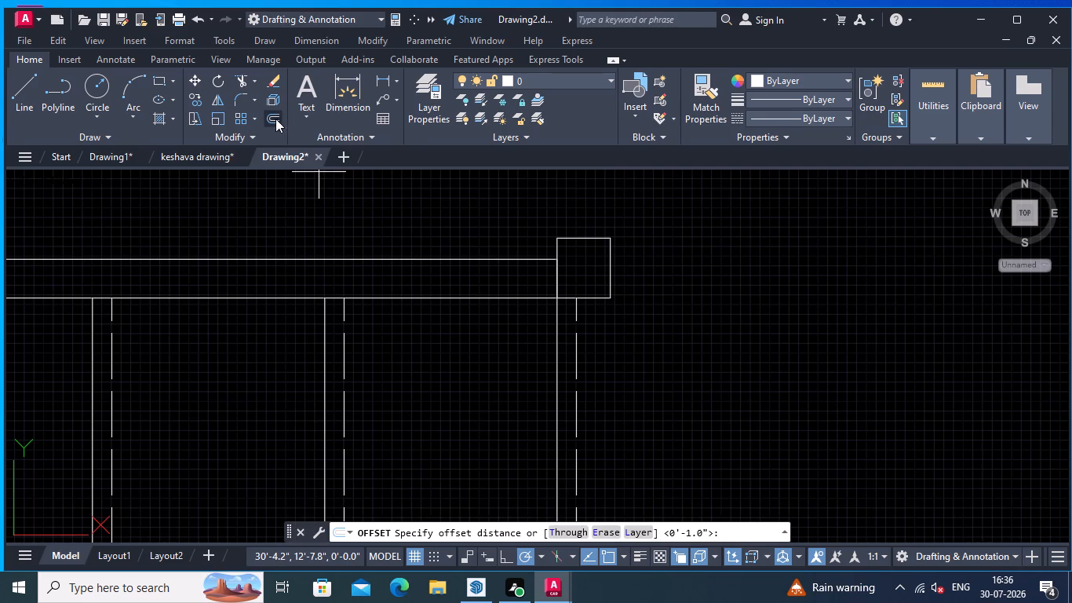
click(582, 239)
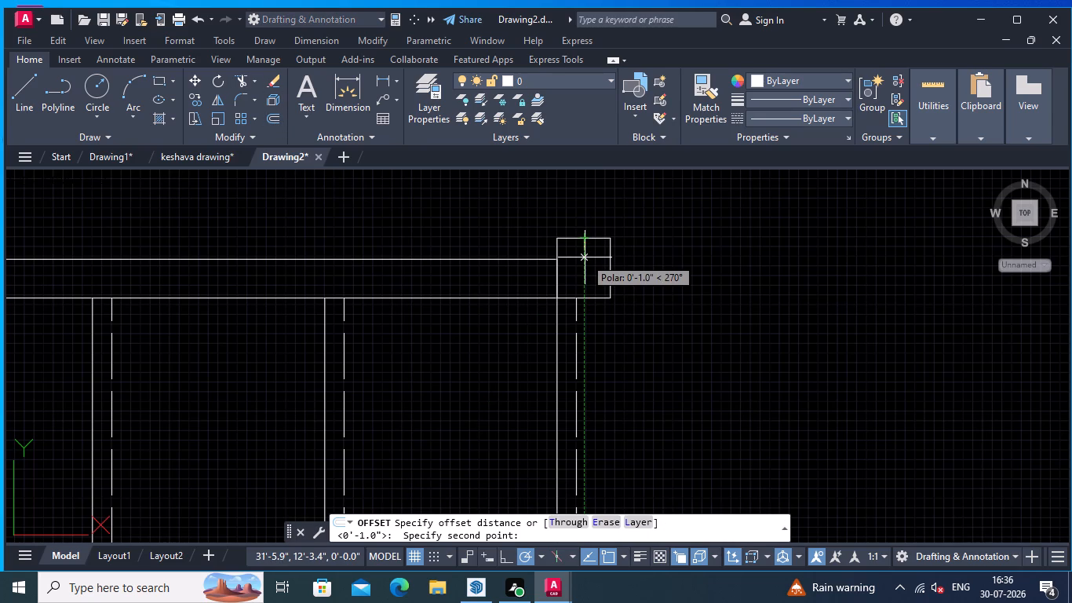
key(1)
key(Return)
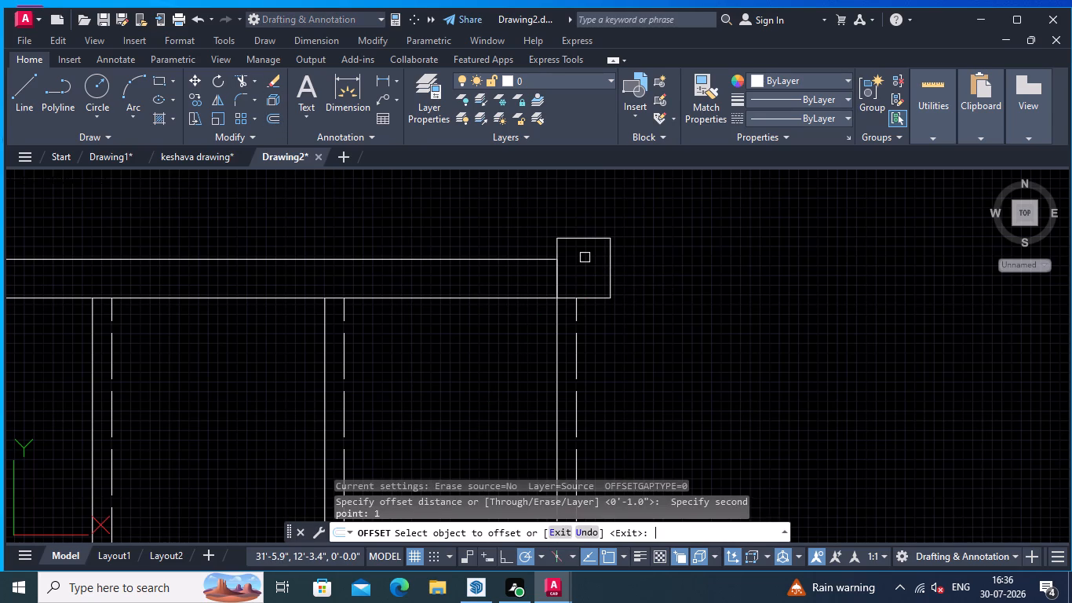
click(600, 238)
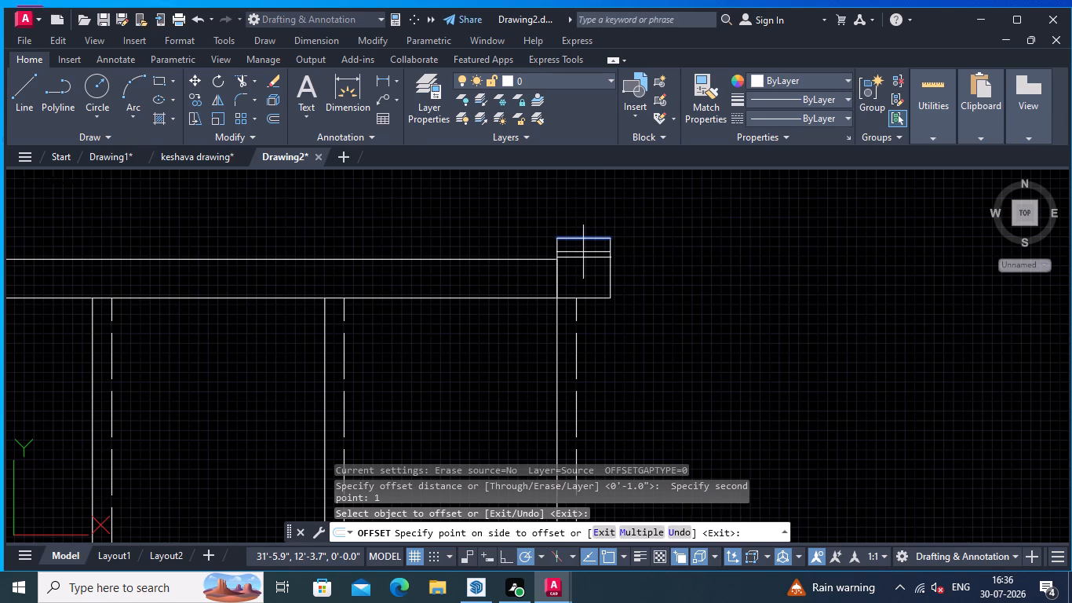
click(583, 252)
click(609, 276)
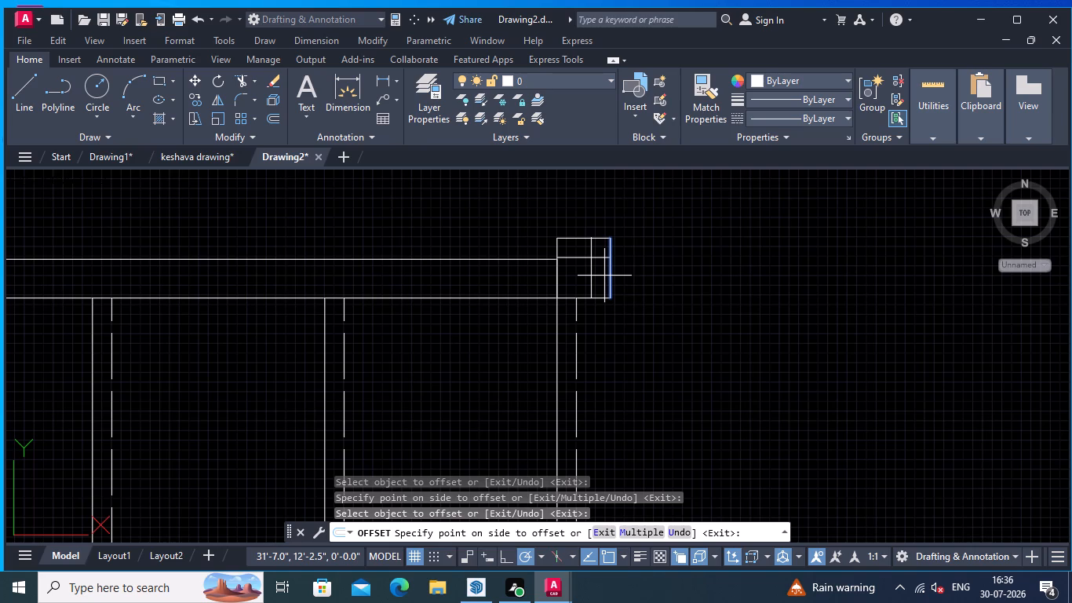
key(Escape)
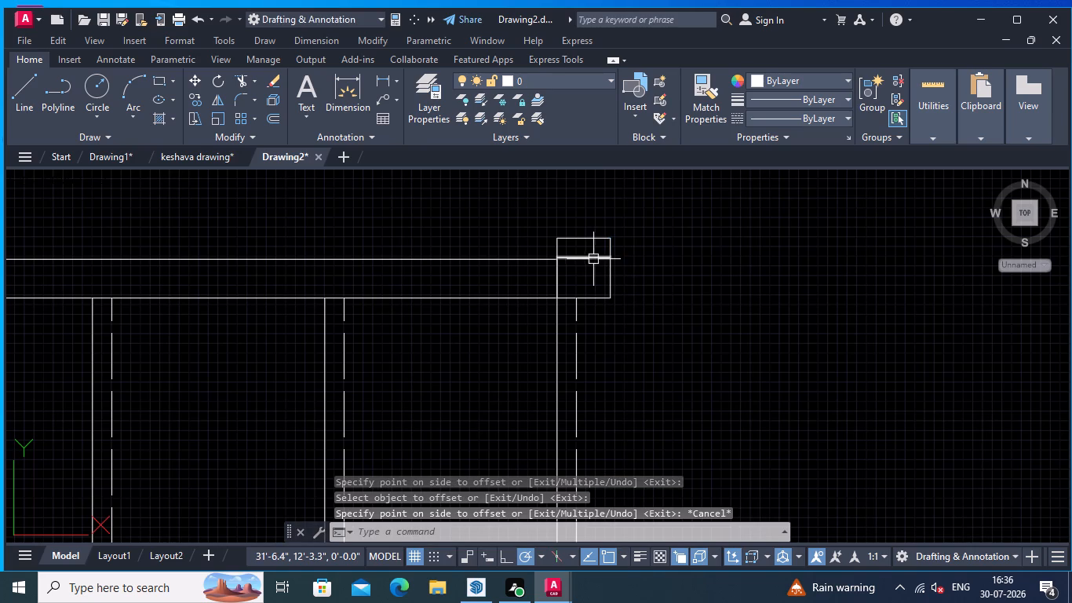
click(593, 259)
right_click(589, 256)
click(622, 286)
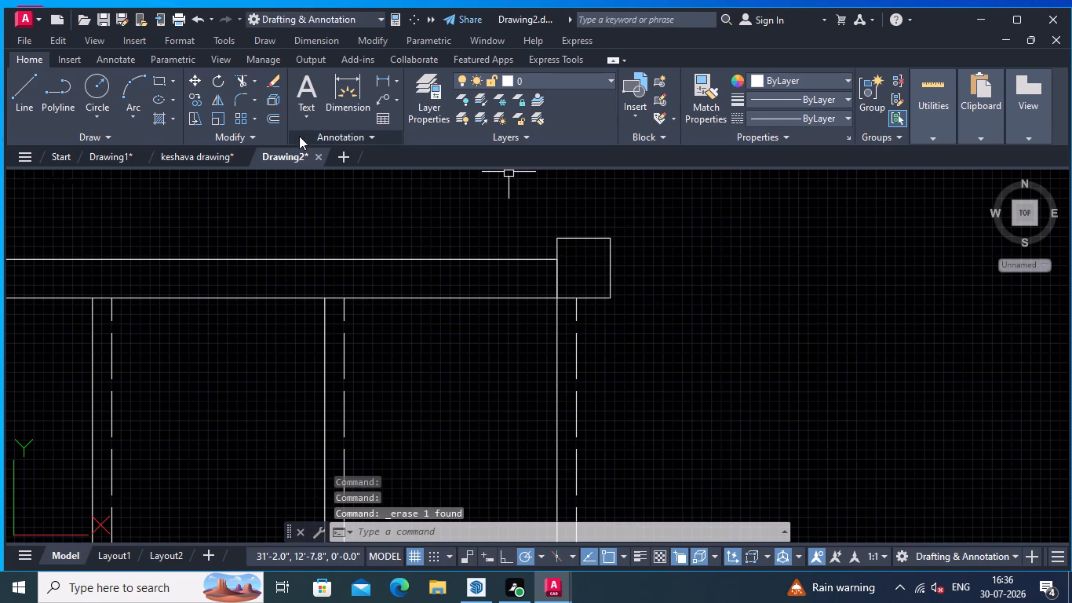
Offset the post outline's top, bottom and right edges 0.5" inward.
click(274, 113)
click(578, 239)
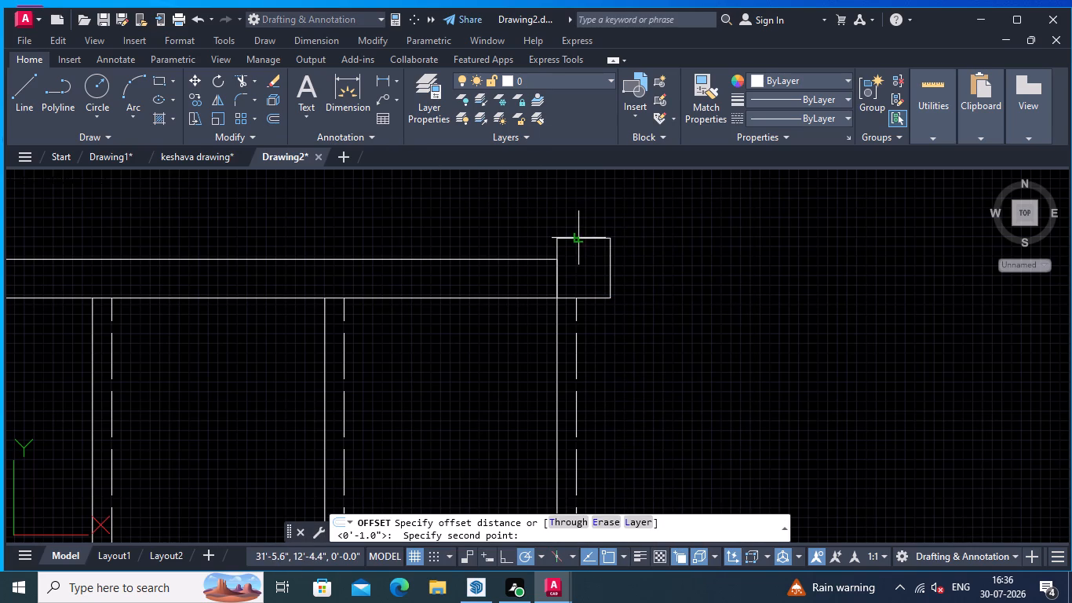
text(0.5)
key(Return)
click(584, 236)
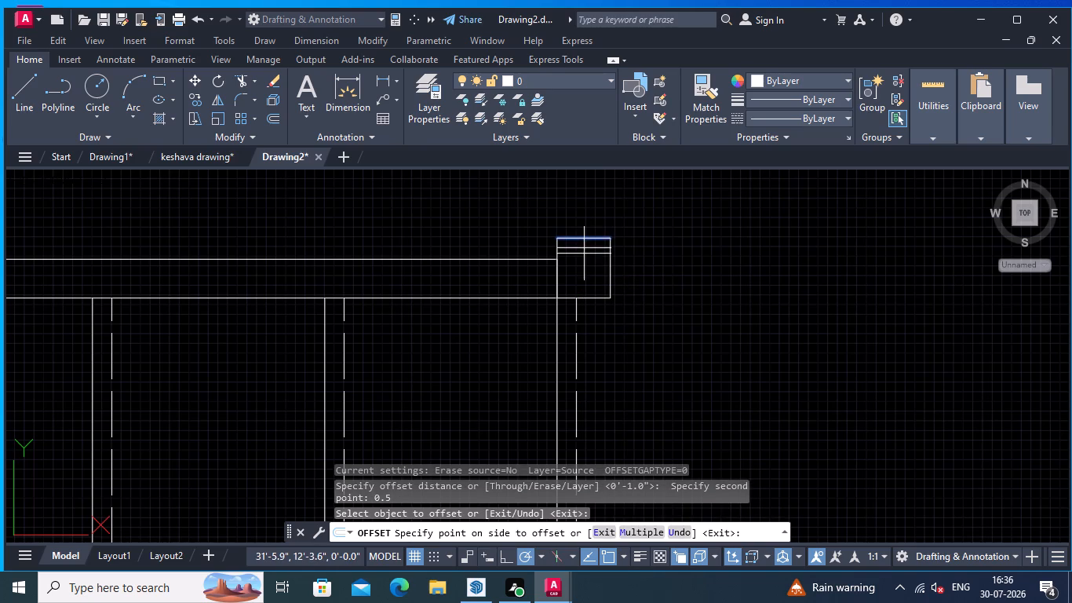
click(584, 254)
click(591, 297)
click(591, 286)
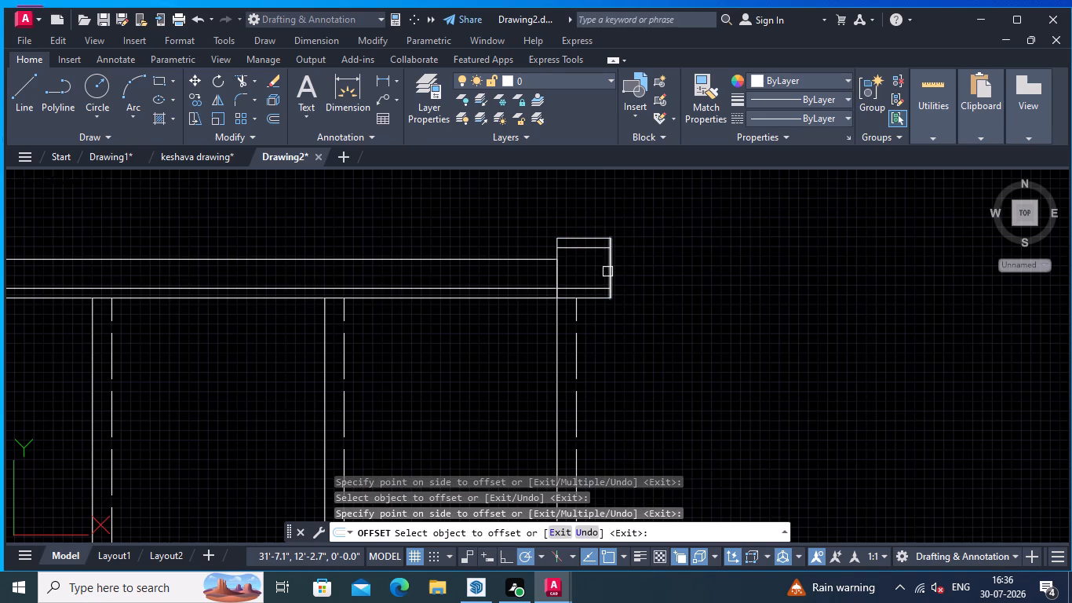
click(608, 272)
click(596, 272)
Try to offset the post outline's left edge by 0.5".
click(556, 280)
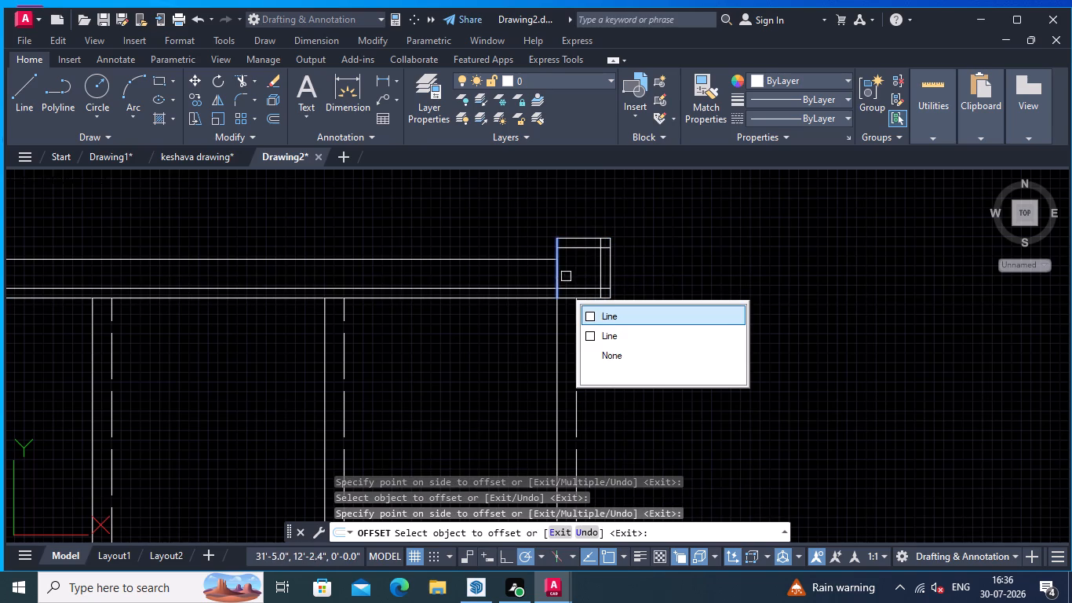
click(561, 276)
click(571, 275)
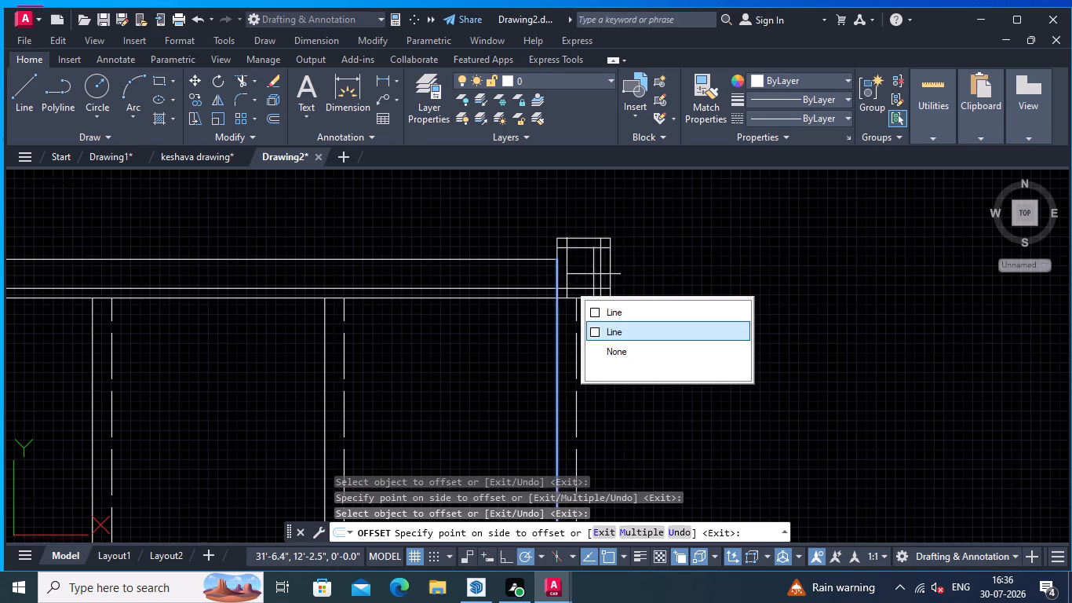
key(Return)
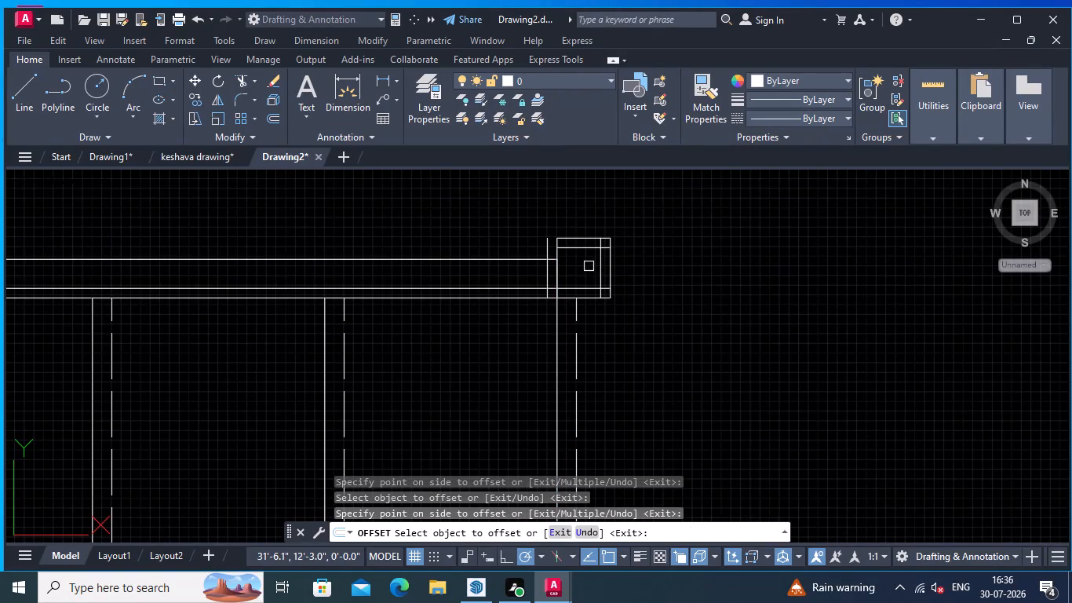
Offset the post outline's left edge 0.5" inward.
click(557, 281)
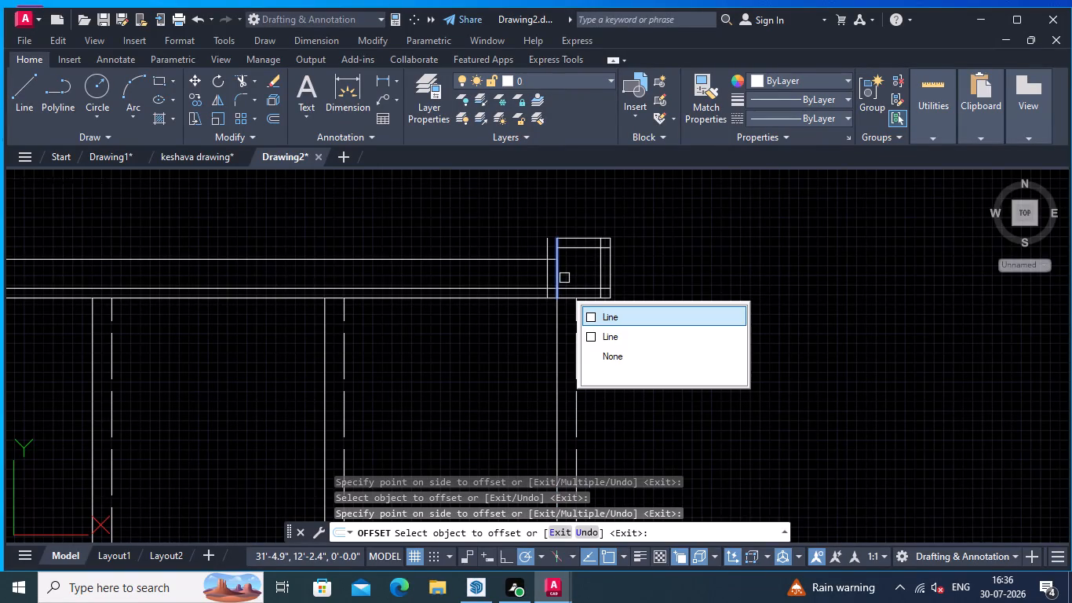
click(568, 277)
key(Return)
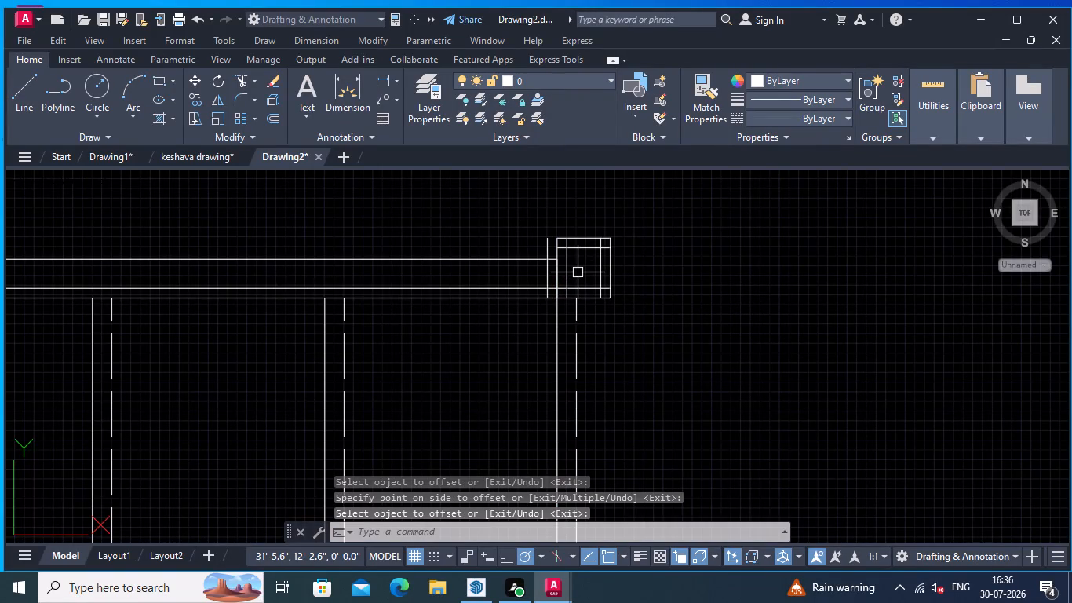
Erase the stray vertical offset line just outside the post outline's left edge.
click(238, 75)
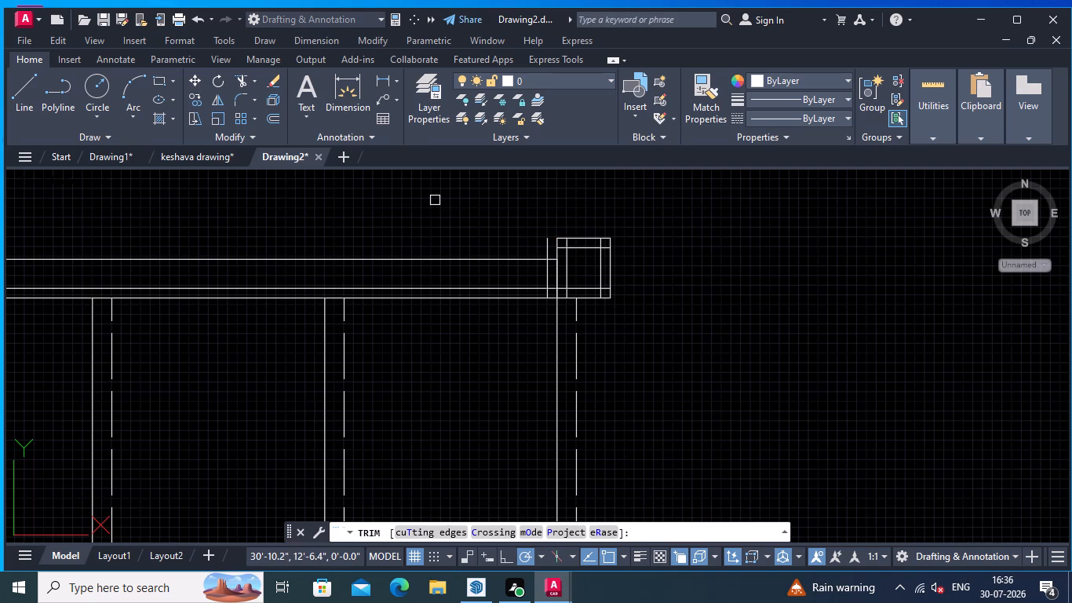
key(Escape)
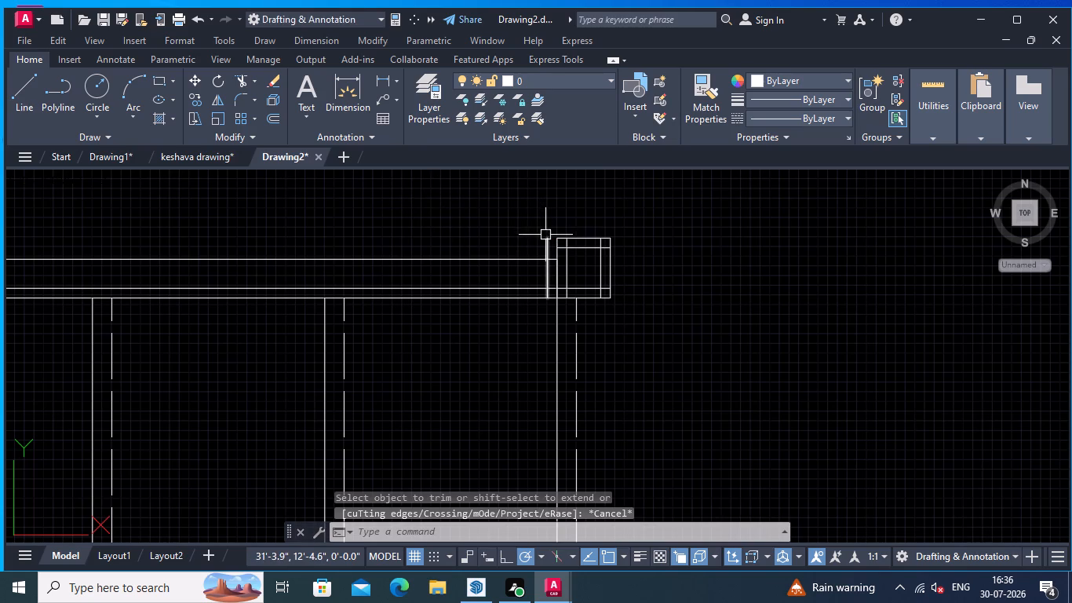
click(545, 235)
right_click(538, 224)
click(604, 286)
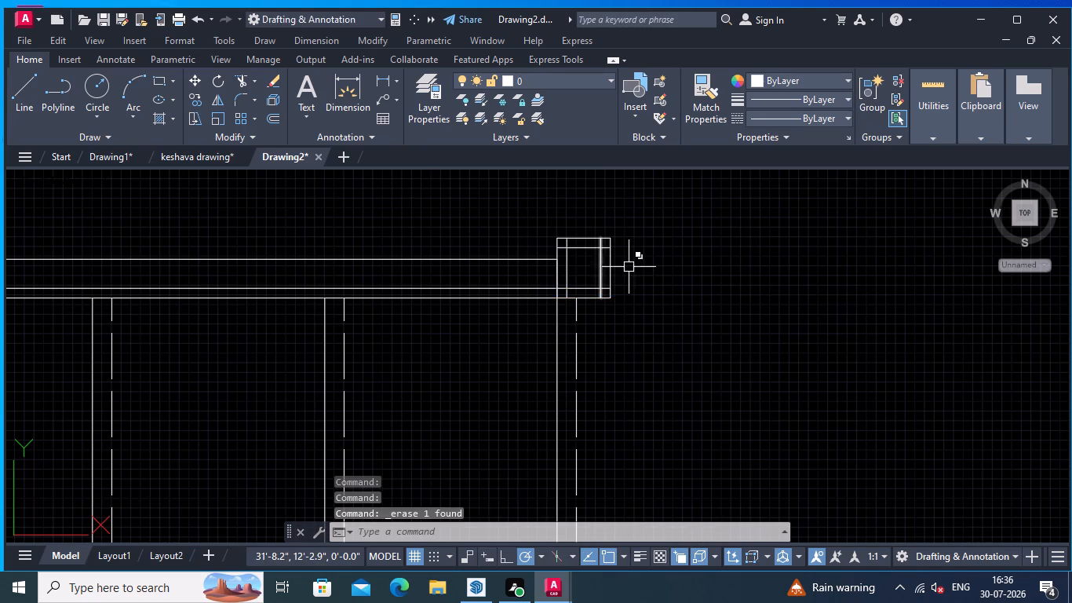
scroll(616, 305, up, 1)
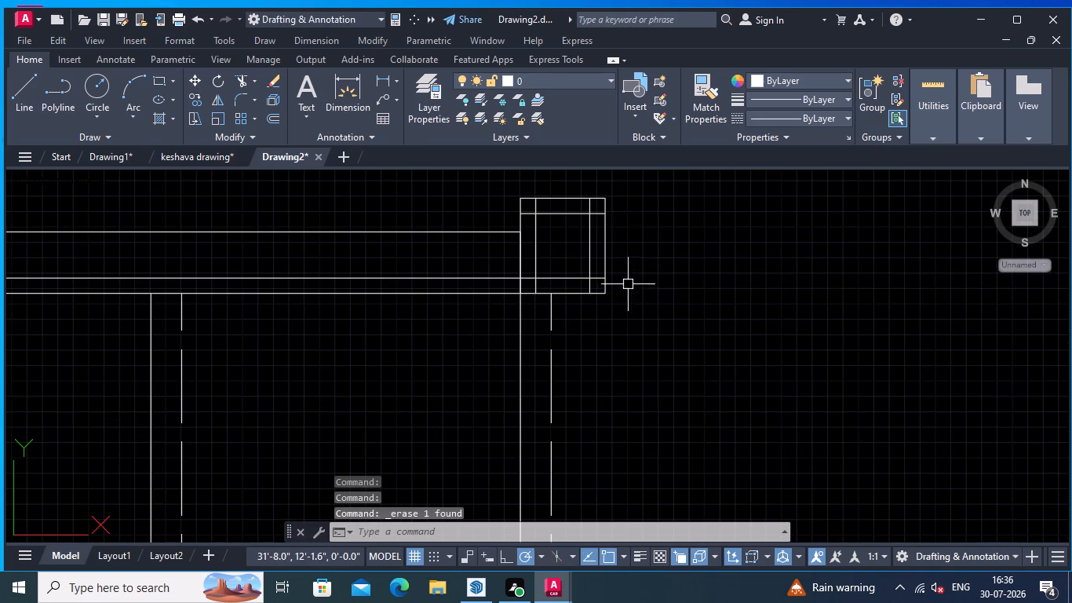
Erase the horizontal offset line 0.5" above the rail's bottom edge that runs through the corner post.
middle_drag(604, 339, 617, 334)
scroll(618, 331, down, 1)
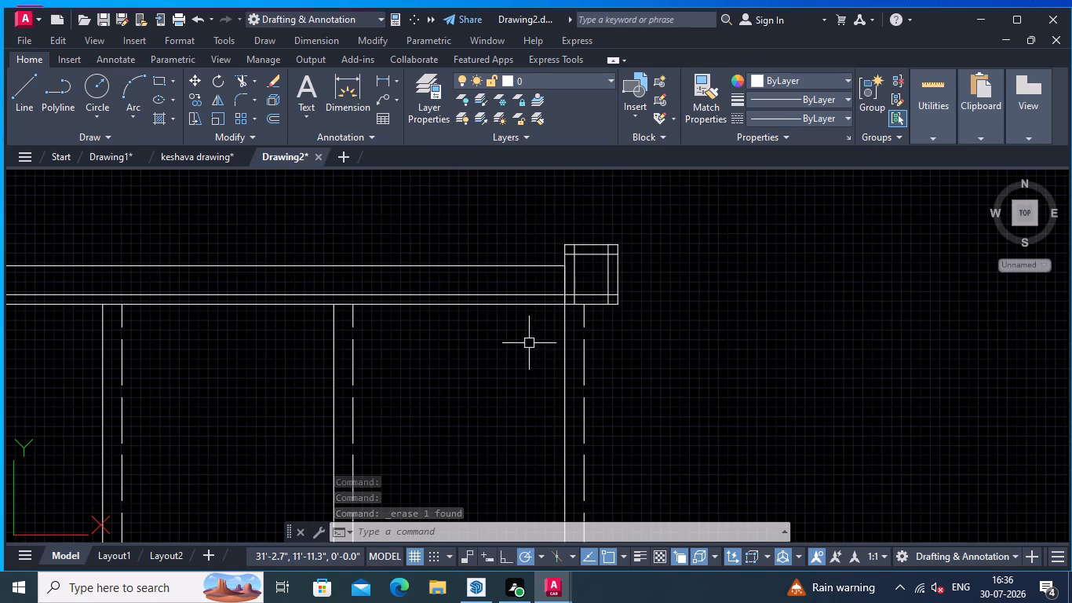
middle_drag(529, 343, 552, 342)
scroll(494, 271, up, 1)
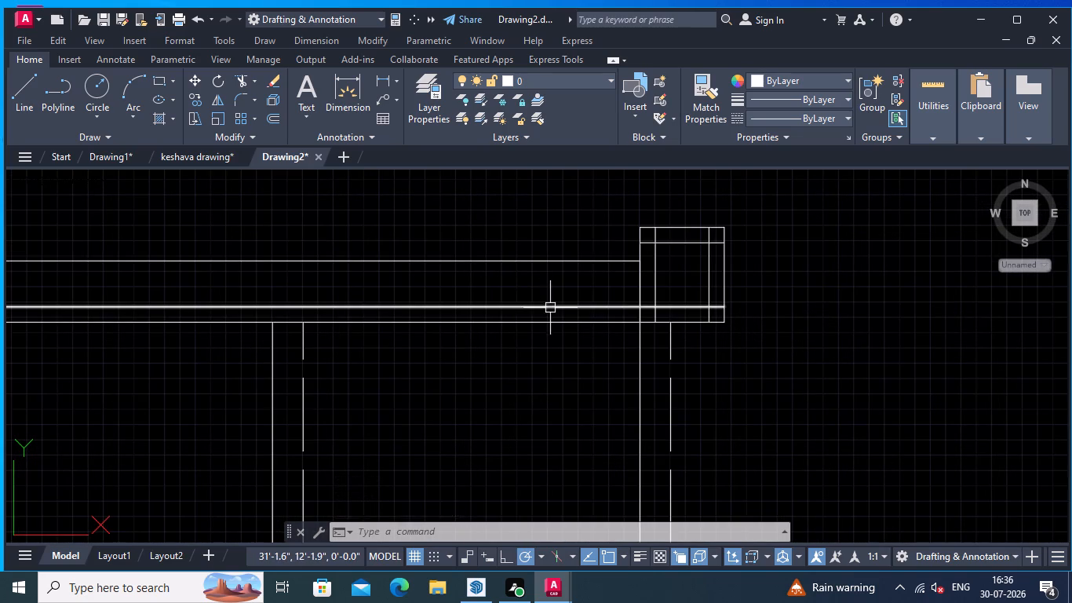
click(550, 308)
right_click(550, 294)
click(600, 295)
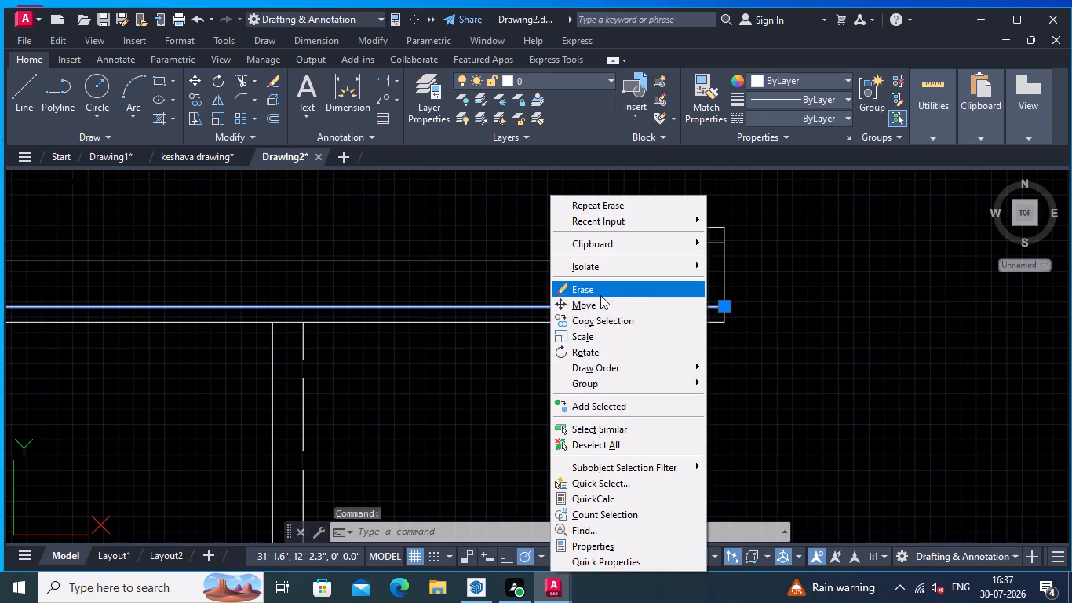
Trim the overhanging line ends at both upper corners of the post's inner outline.
scroll(605, 297, down, 1)
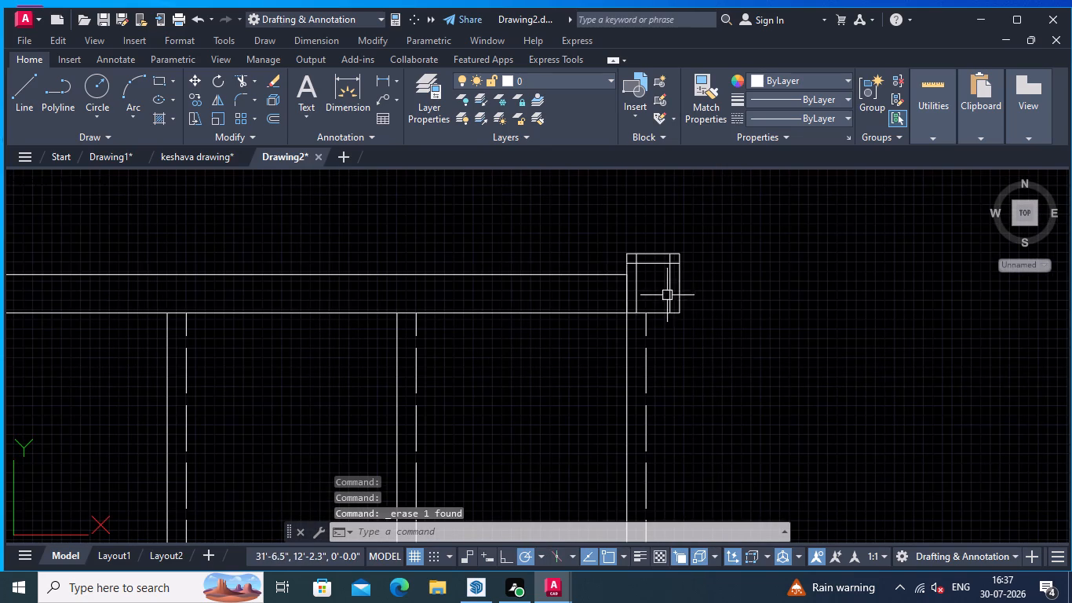
scroll(307, 116, up, 1)
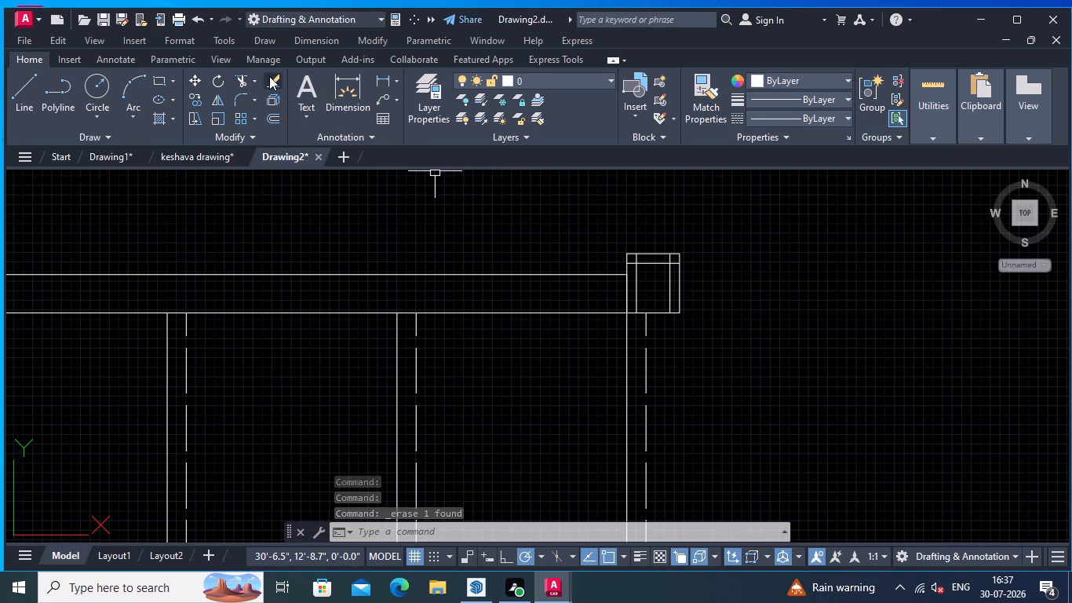
click(237, 77)
scroll(658, 279, up, 2)
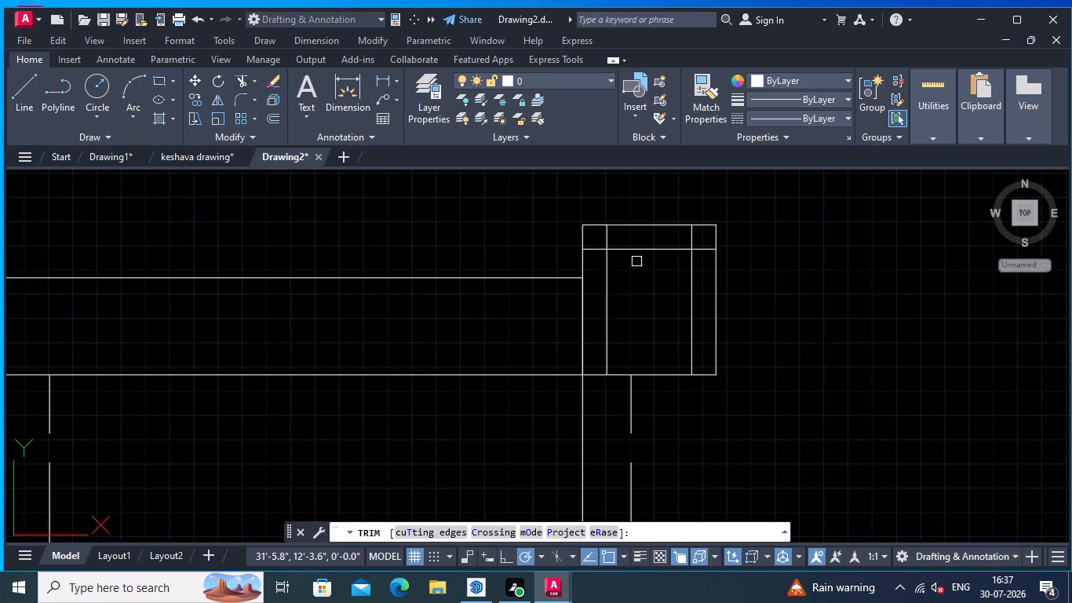
click(607, 240)
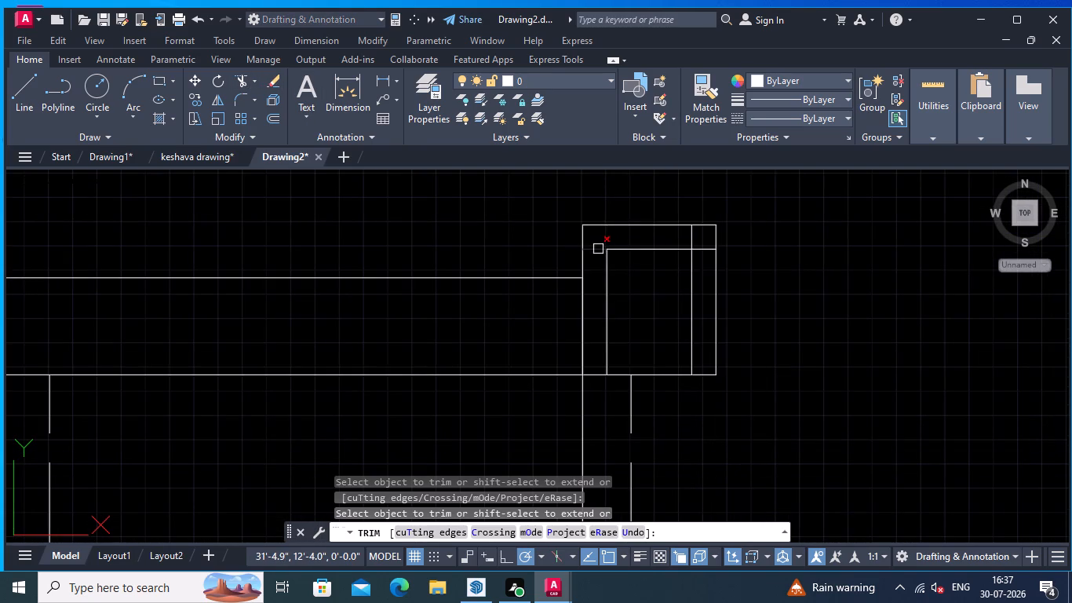
click(599, 253)
click(692, 236)
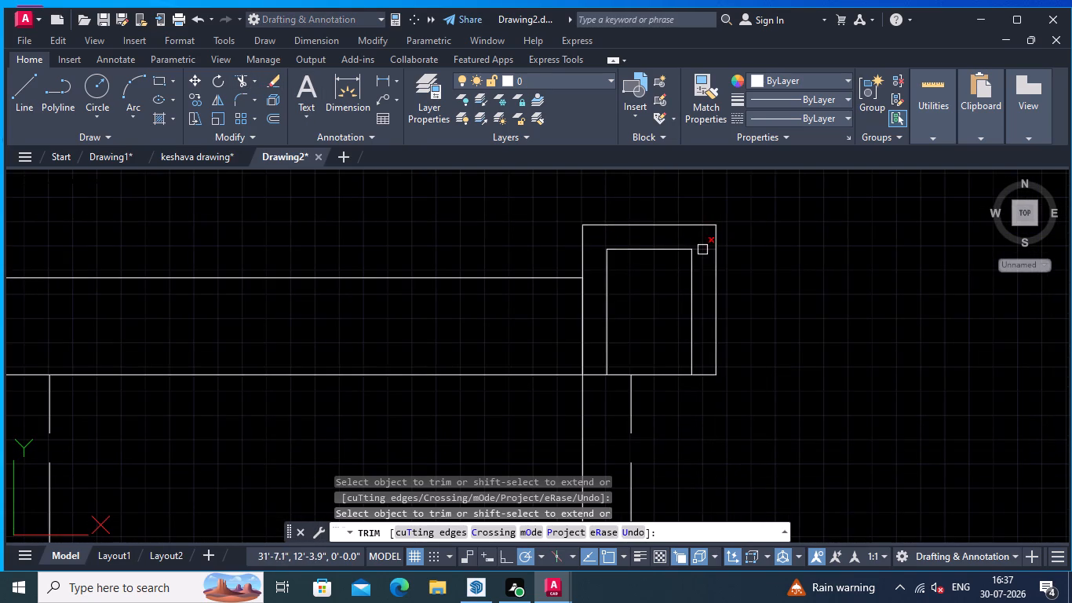
click(700, 250)
key(Return)
Offset the post's bottom edge line 0.5" upward into the post.
click(271, 117)
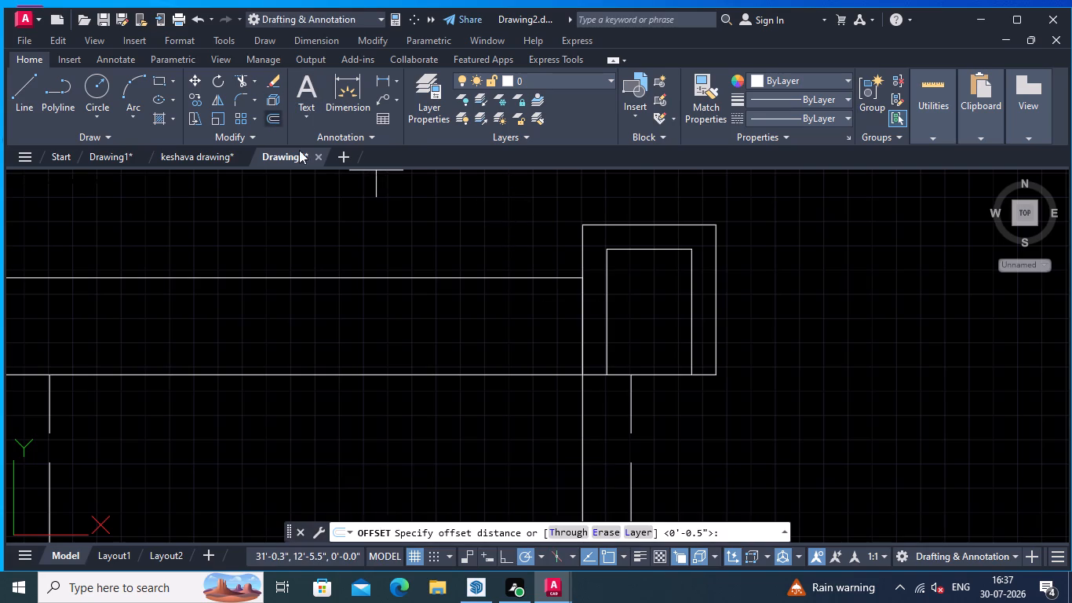
click(664, 376)
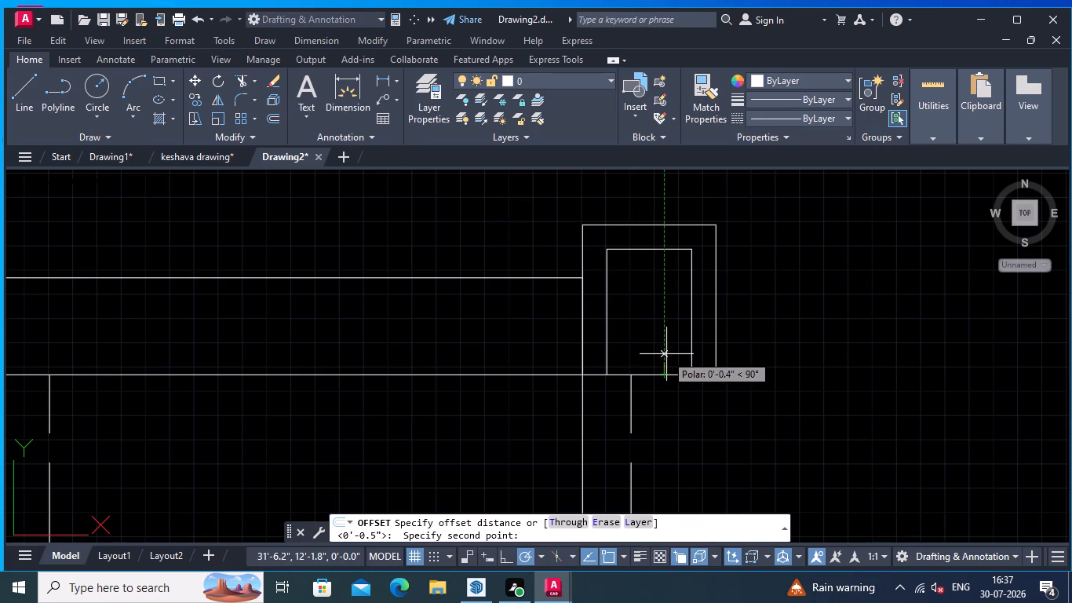
text(0.5)
key(Return)
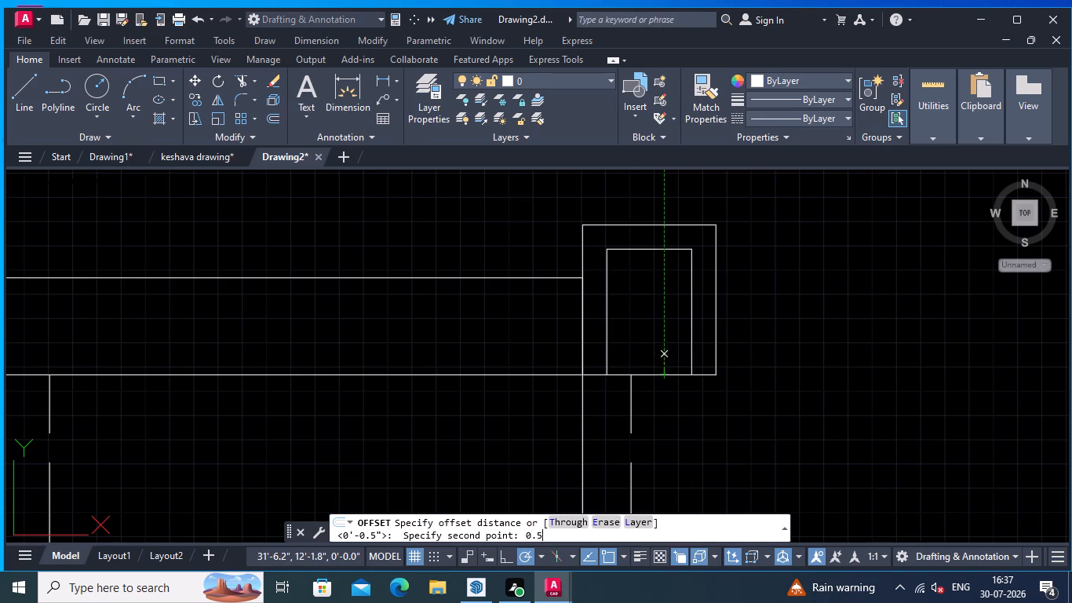
click(669, 374)
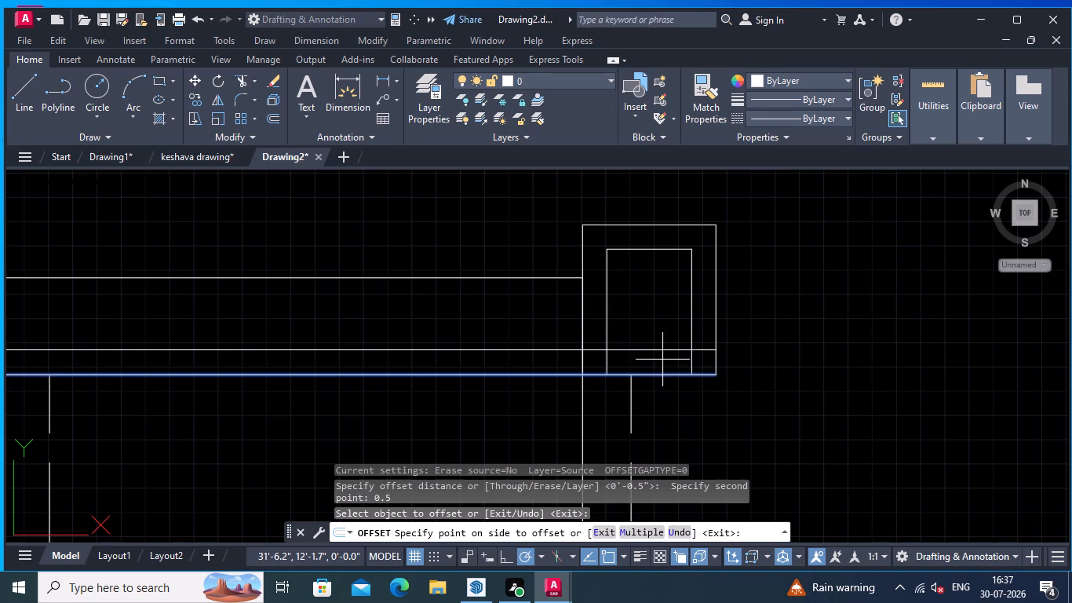
click(662, 360)
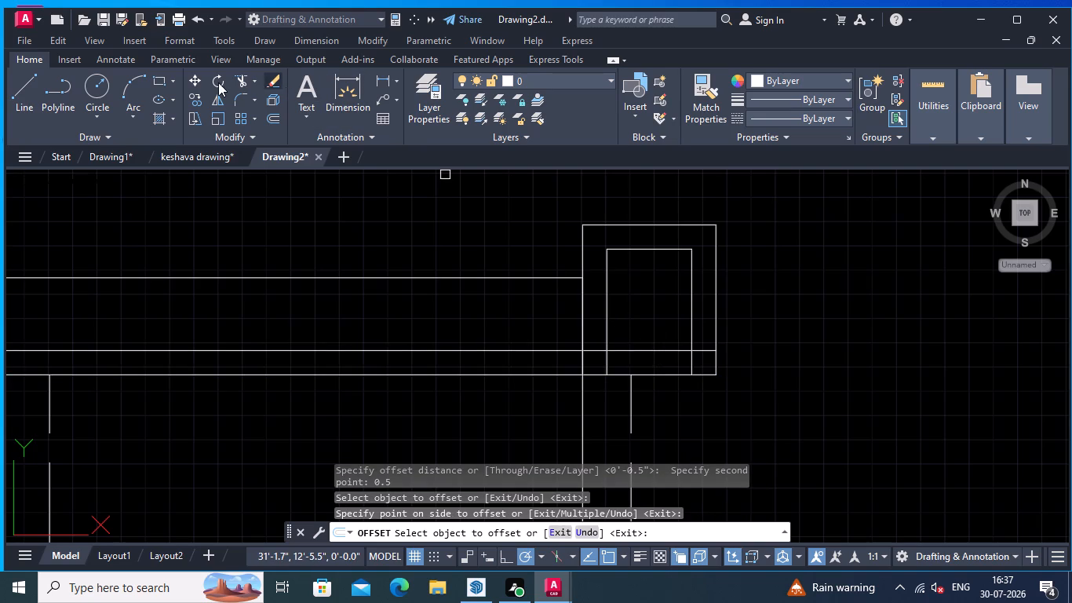
Trim the overhanging line ends at both lower corners of the post's inner outline to close the inner rectangle.
click(241, 75)
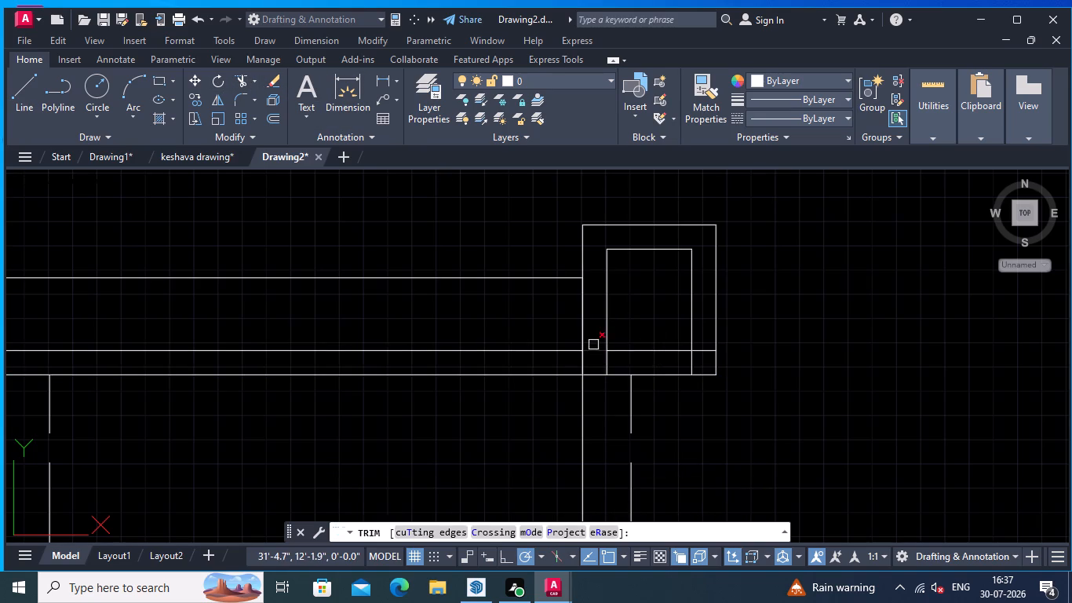
click(593, 334)
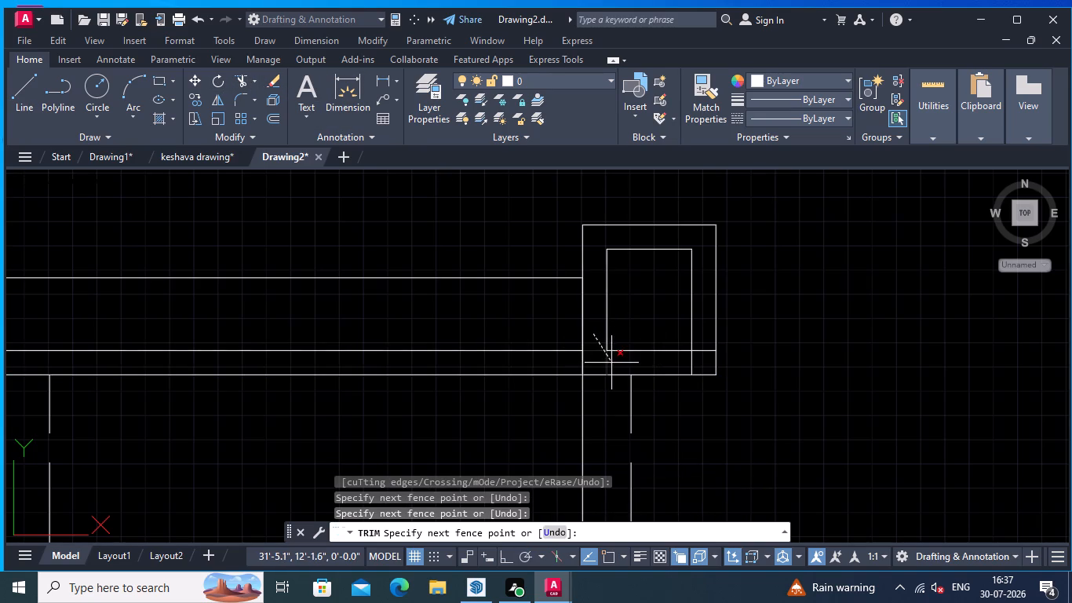
click(611, 363)
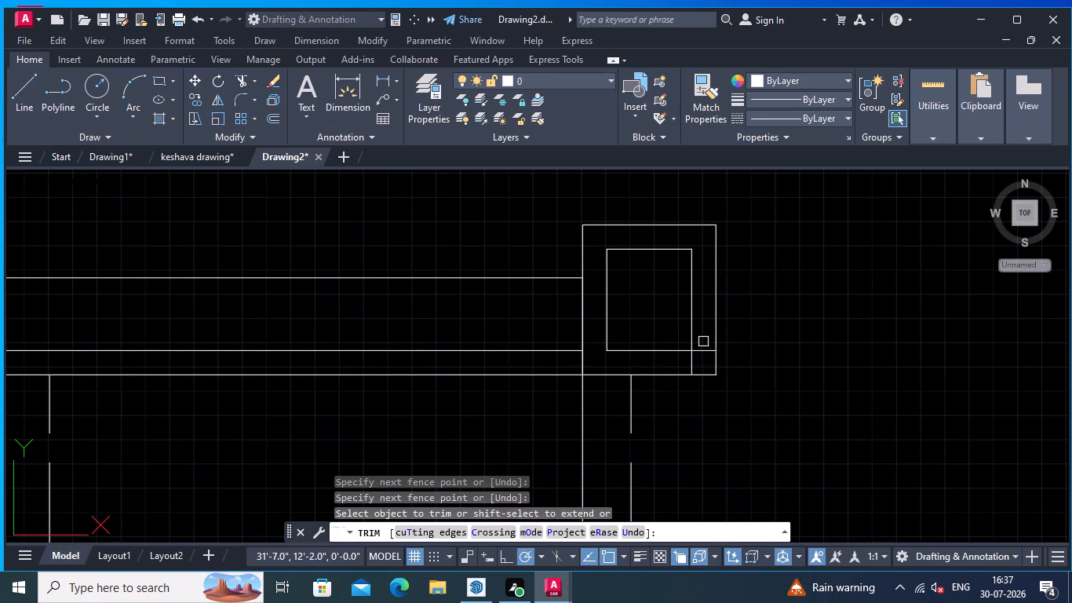
click(703, 342)
click(692, 364)
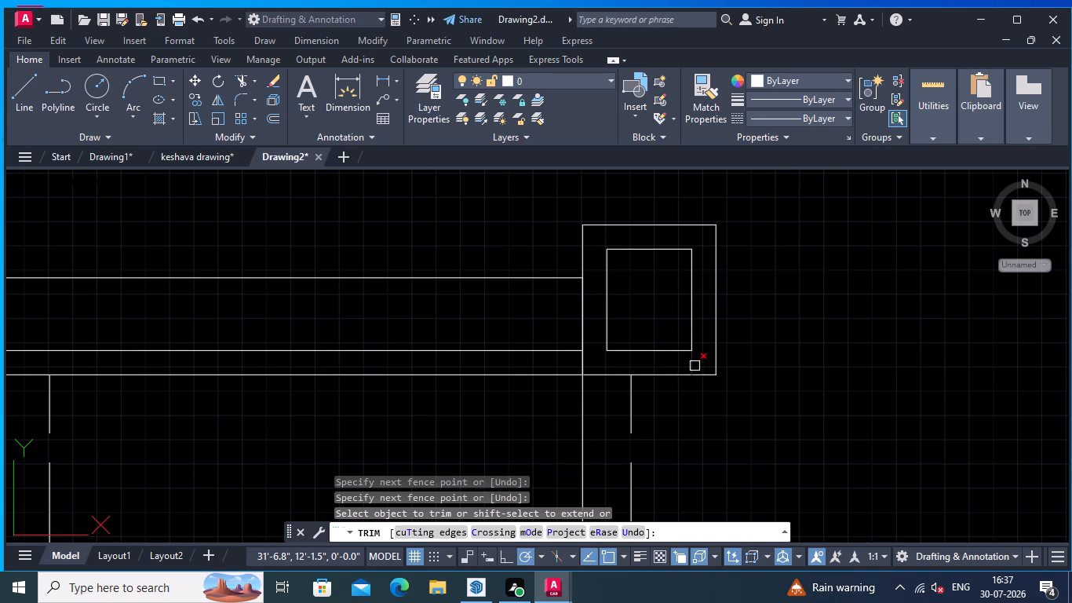
click(696, 366)
scroll(758, 322, down, 2)
middle_click(760, 335)
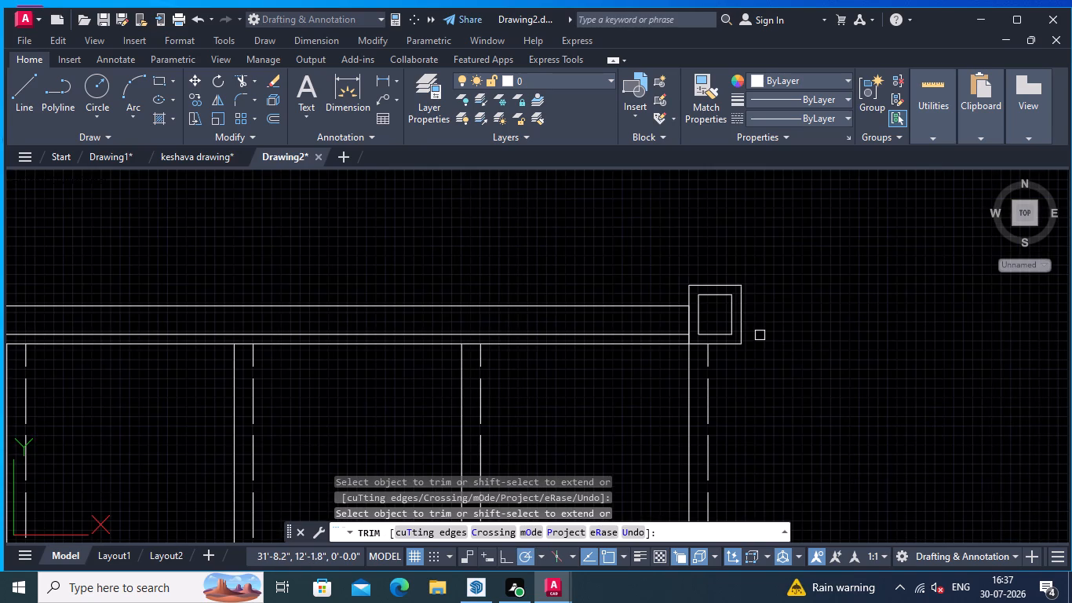
key(Return)
Erase the leftover offset line running along the rail beside the corner post.
click(640, 337)
right_click(613, 294)
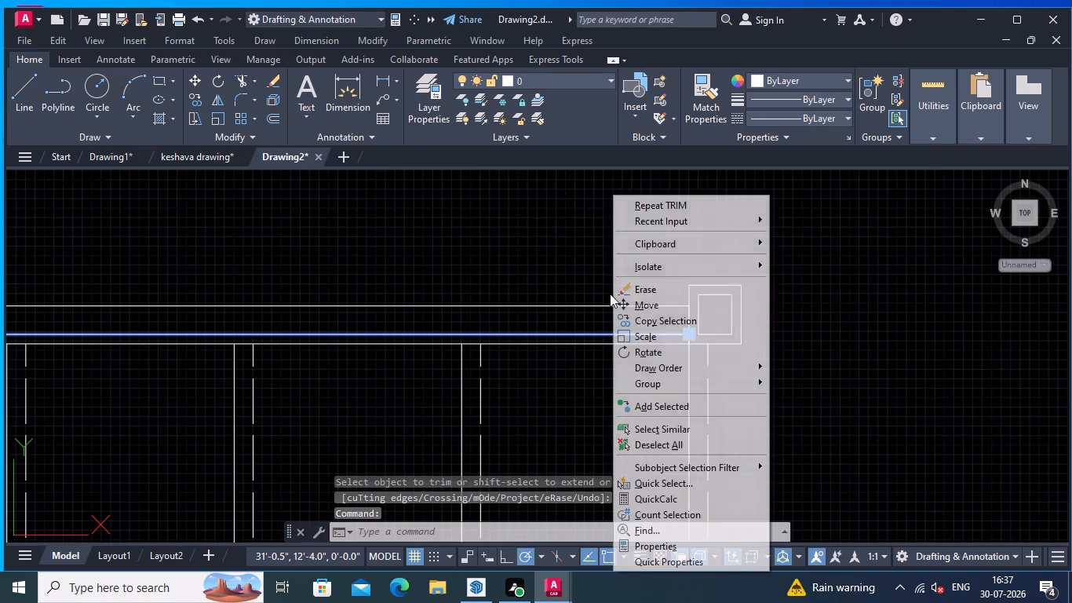
click(709, 283)
scroll(796, 269, down, 1)
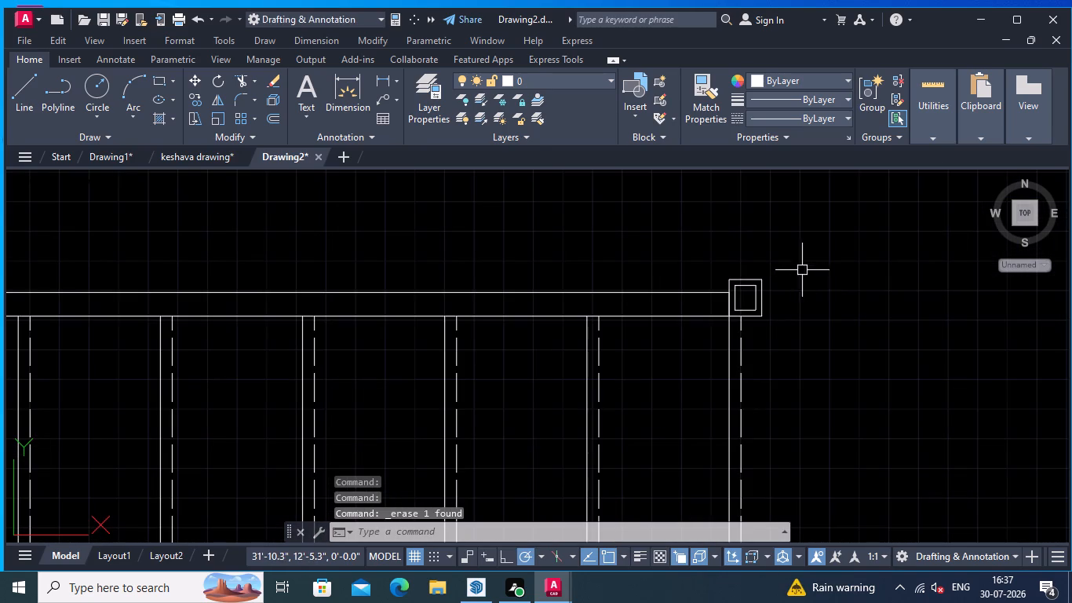
Move the long vertical line beyond the flight's end closer to the corner post, to about X = 33'-11".
middle_drag(810, 357, 778, 371)
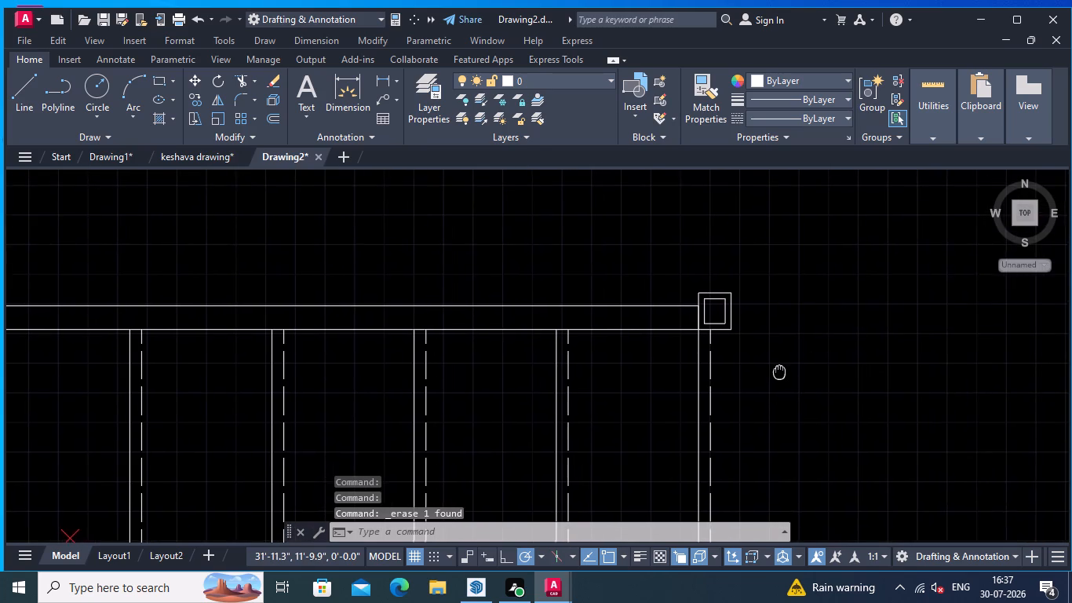
middle_drag(778, 371, 774, 386)
scroll(774, 386, down, 1)
middle_drag(774, 386, 624, 196)
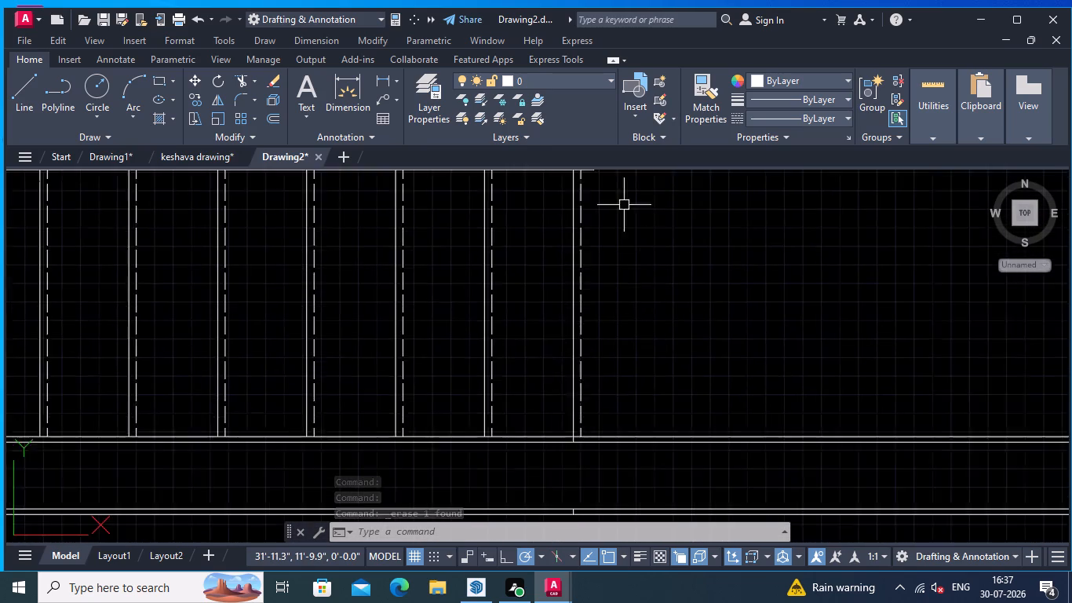
scroll(648, 286, down, 1)
middle_drag(655, 312, 665, 345)
scroll(740, 330, down, 1)
middle_drag(738, 330, 654, 337)
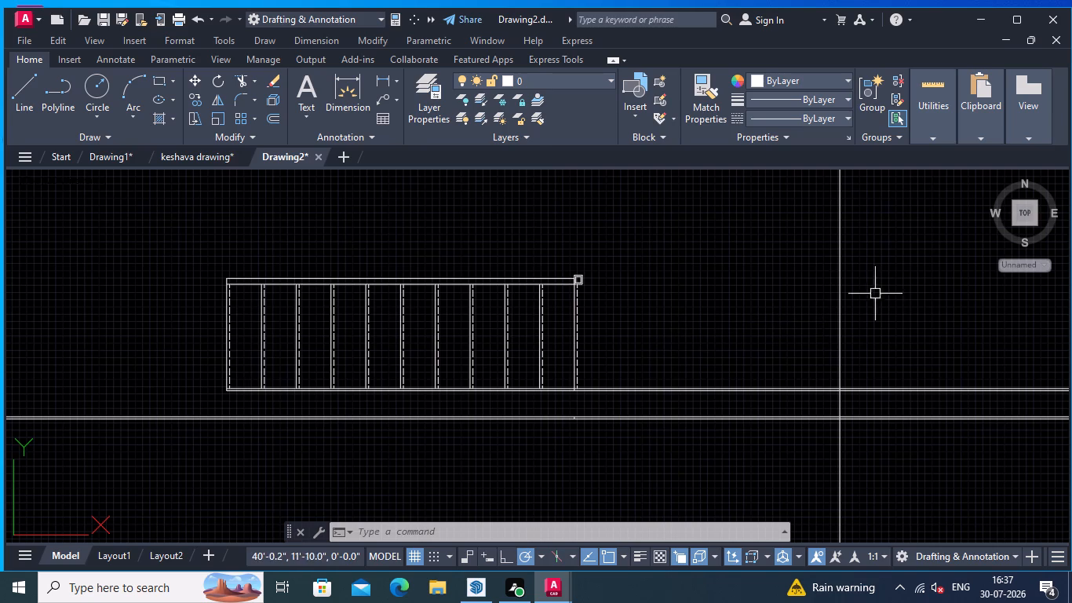
click(195, 73)
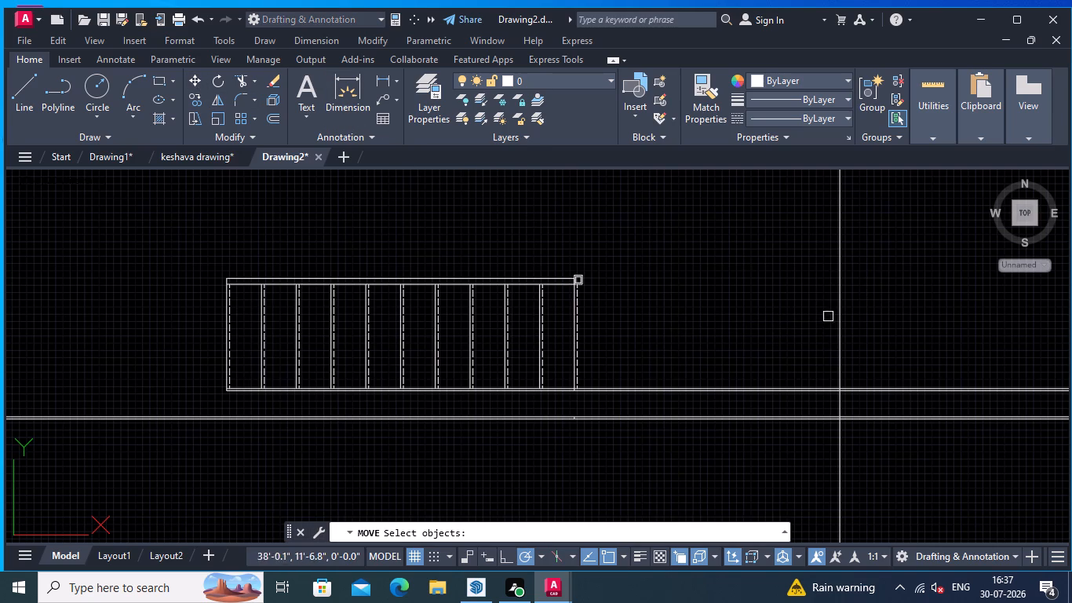
click(845, 342)
click(839, 351)
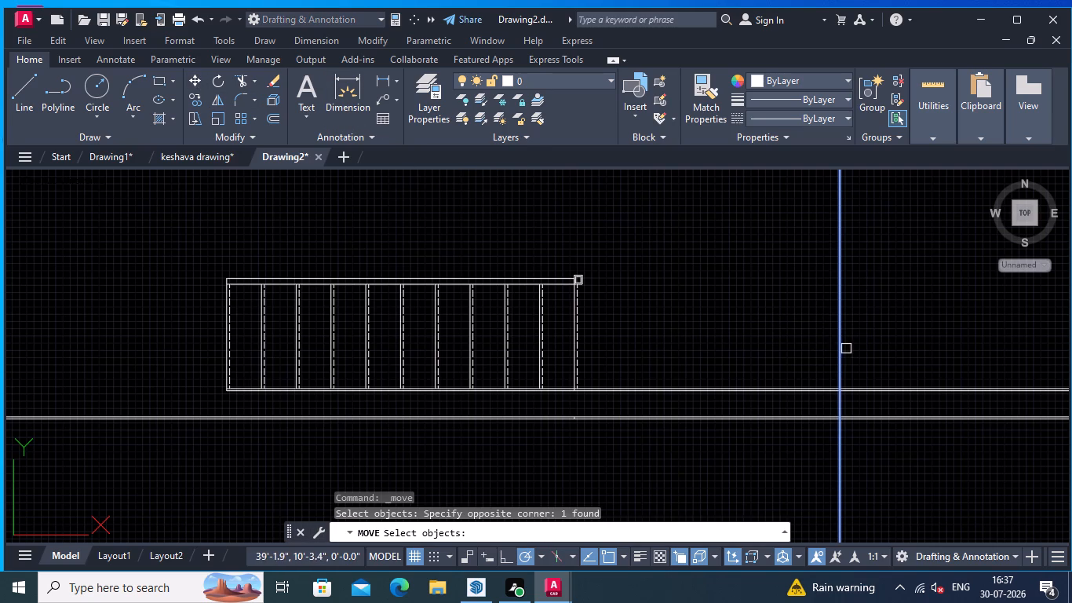
right_click(839, 348)
click(840, 345)
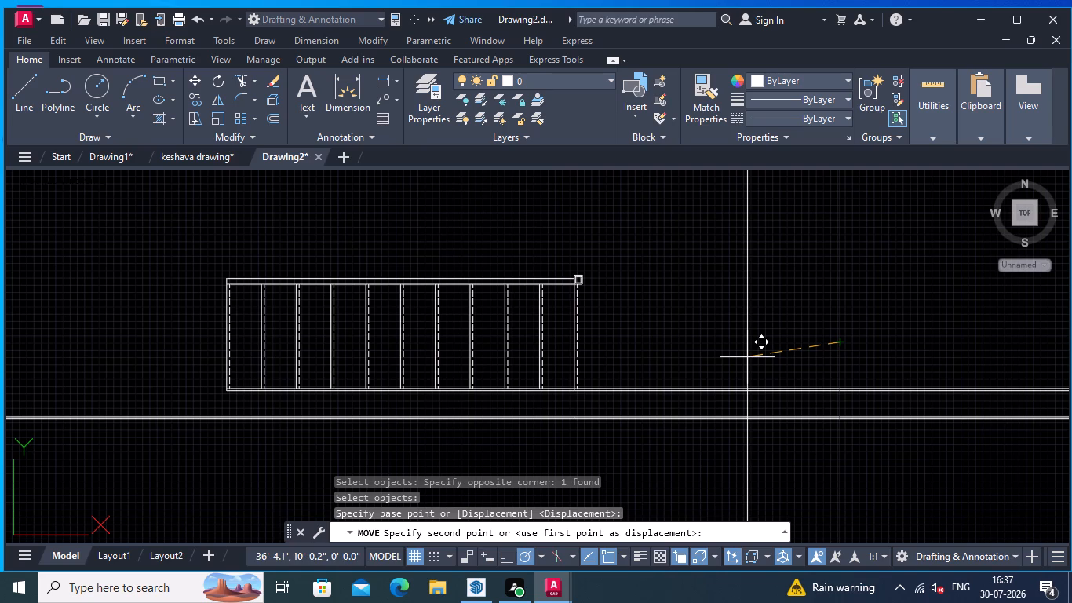
scroll(735, 363, up, 1)
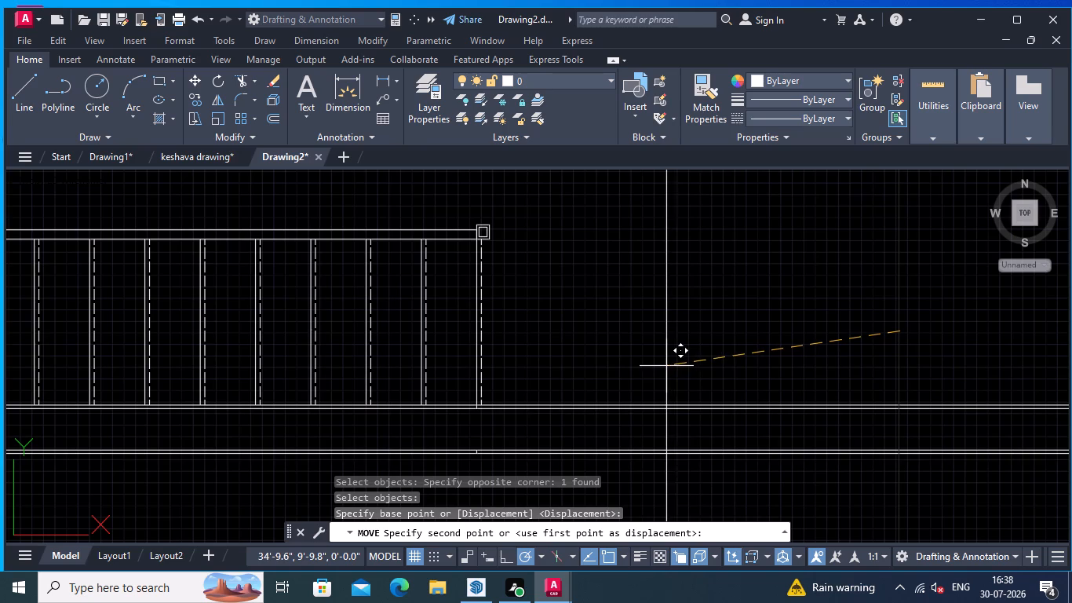
click(619, 370)
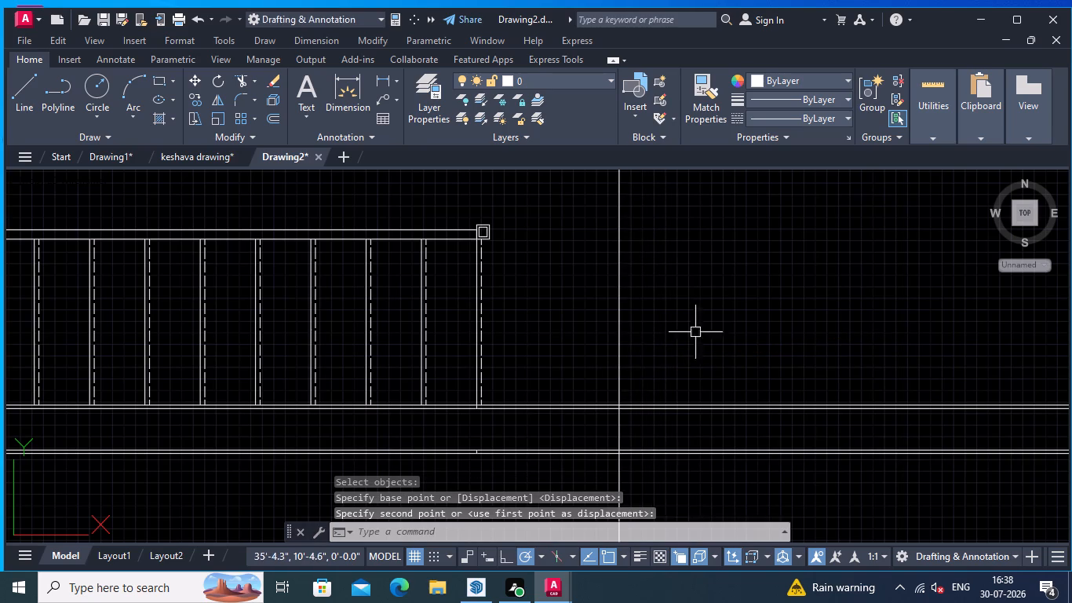
Draw a 3' horizontal line from the long vertical line toward the flight, slightly above the corner post's top.
scroll(673, 312, down, 3)
middle_drag(673, 312, 766, 319)
scroll(737, 320, up, 3)
middle_drag(722, 287, 746, 355)
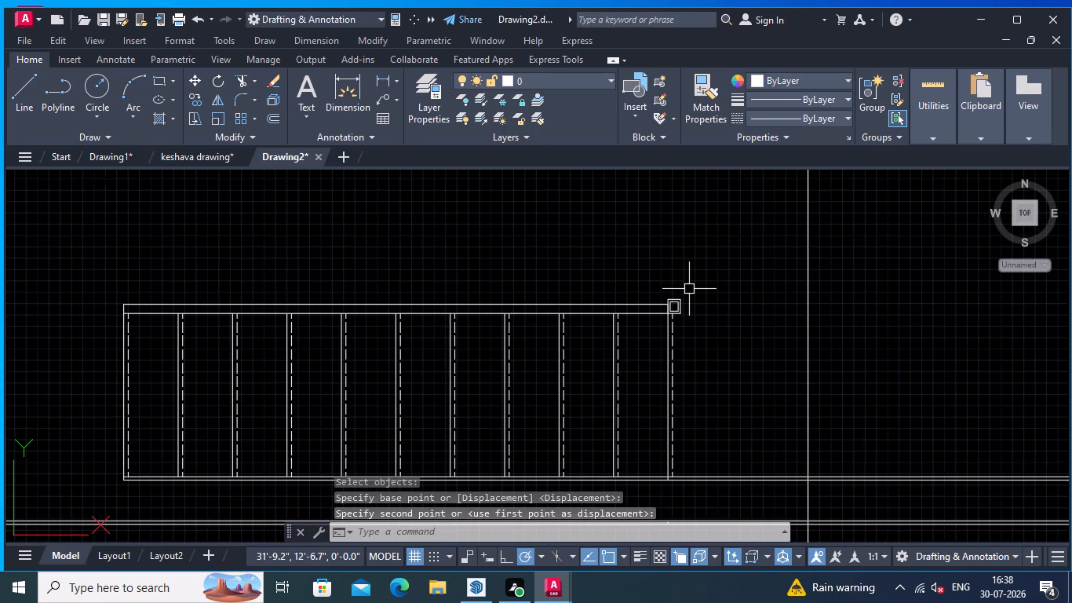
middle_drag(690, 283, 702, 319)
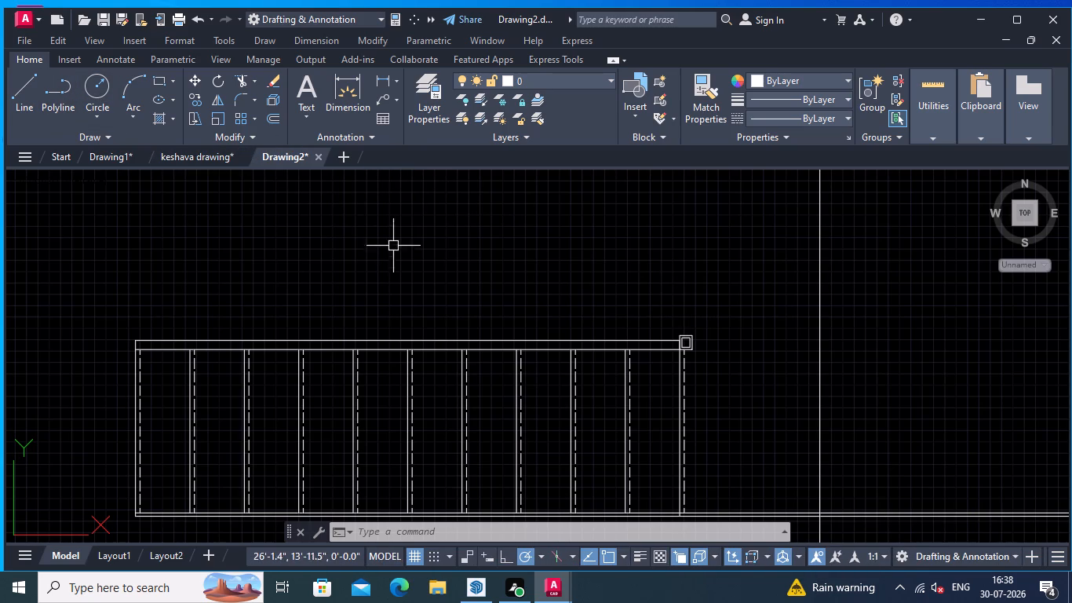
click(20, 91)
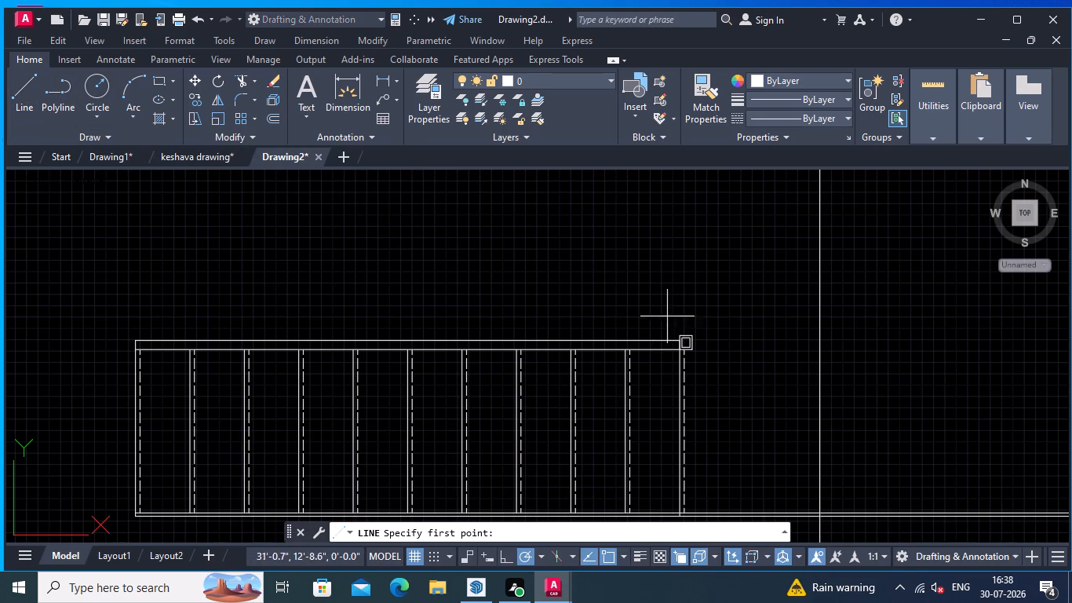
middle_drag(821, 405, 768, 402)
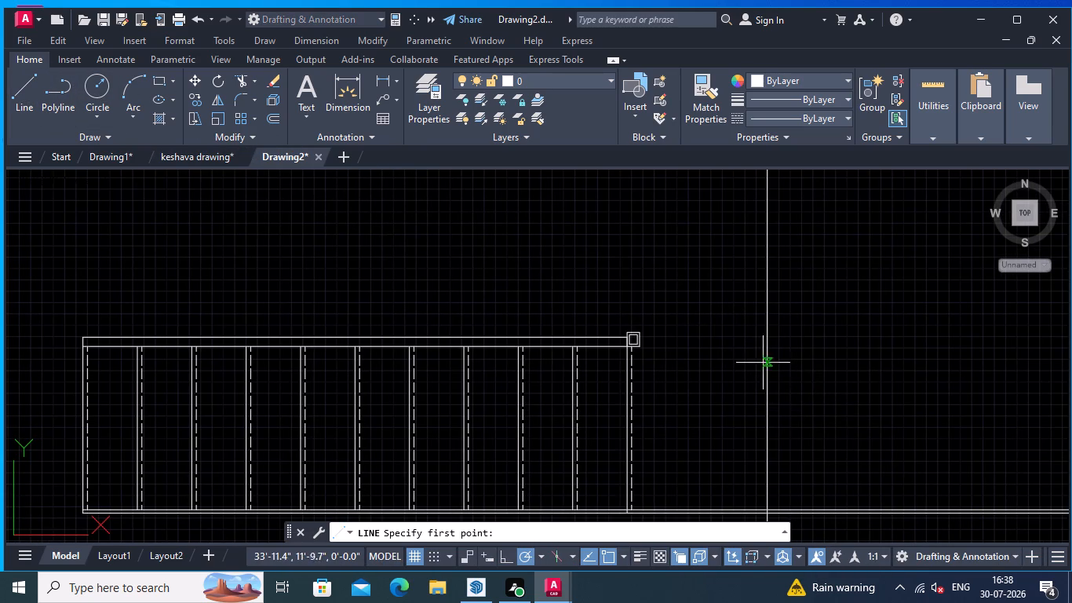
scroll(758, 345, up, 1)
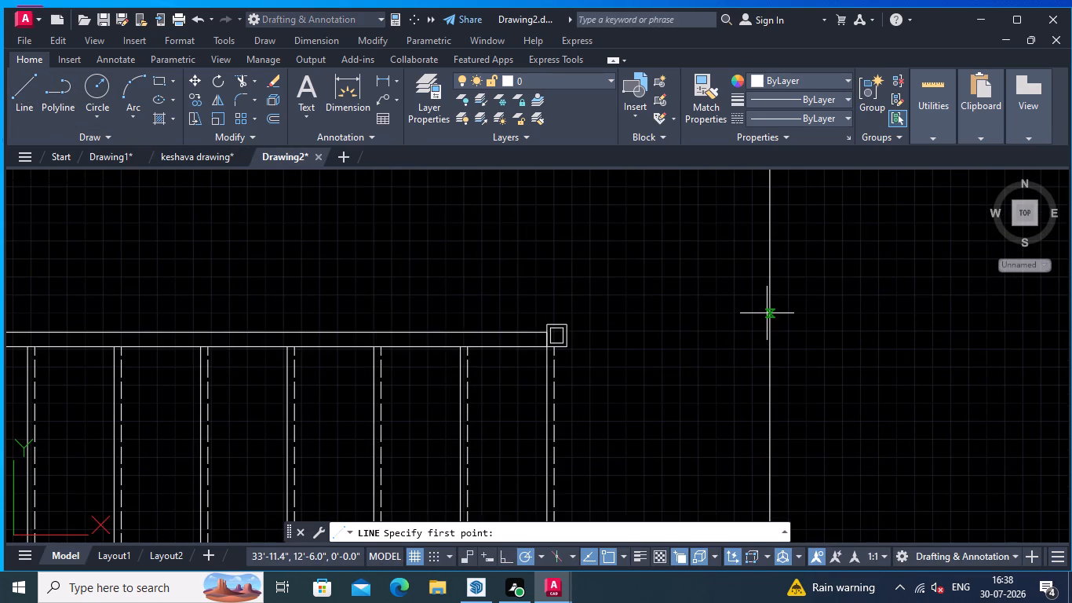
click(767, 311)
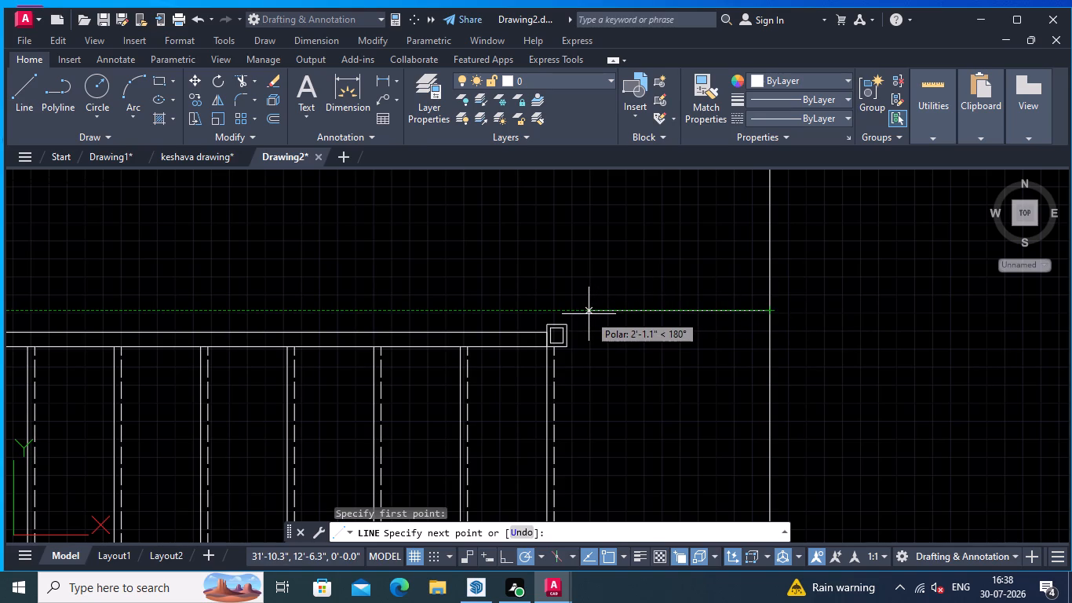
text(3')
key(Return)
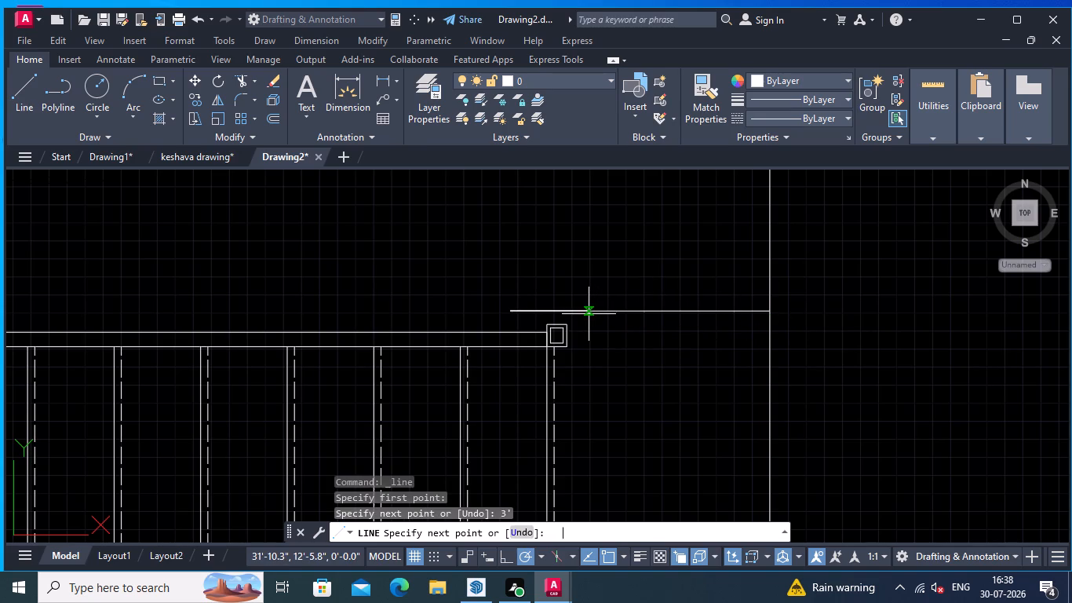
key(Return)
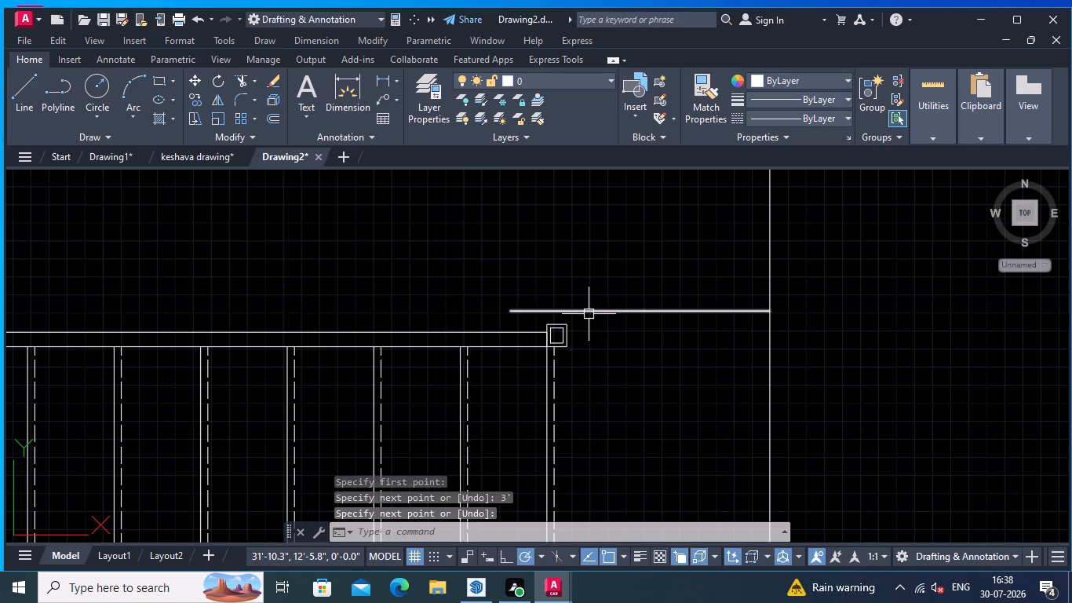
Move the long vertical line and the 3' horizontal line together about 7" horizontally away from the flight.
middle_drag(685, 339, 698, 335)
scroll(666, 269, down, 1)
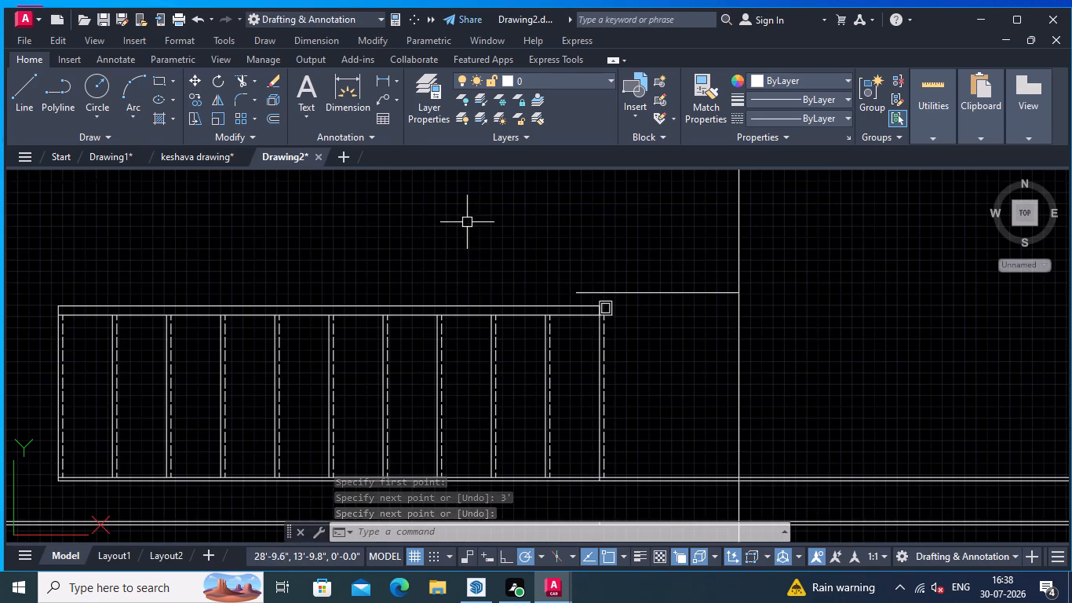
click(738, 379)
click(717, 298)
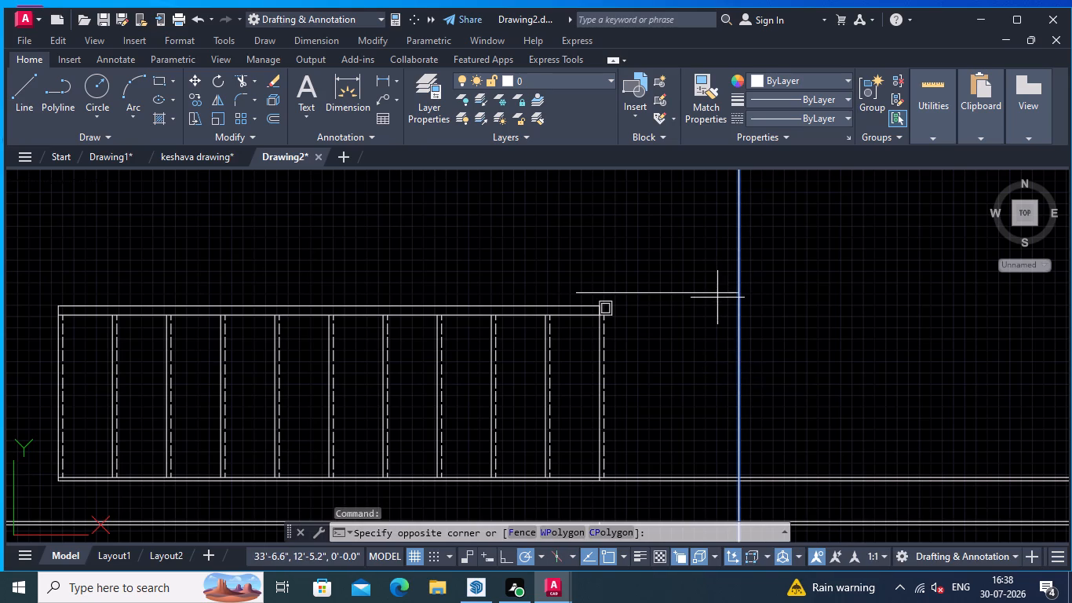
click(704, 286)
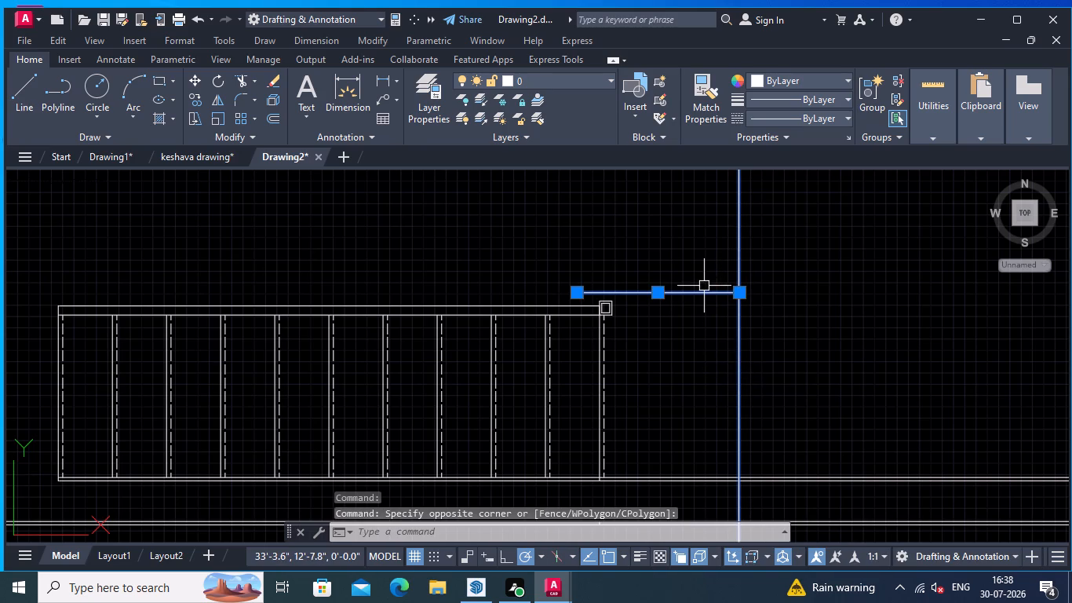
right_click(528, 189)
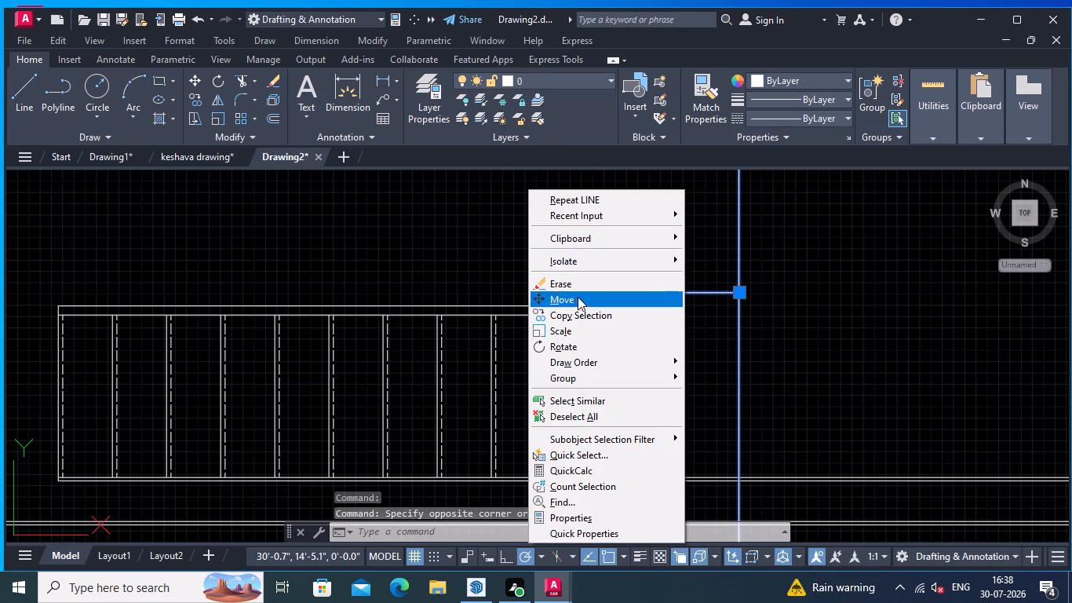
click(577, 298)
click(735, 290)
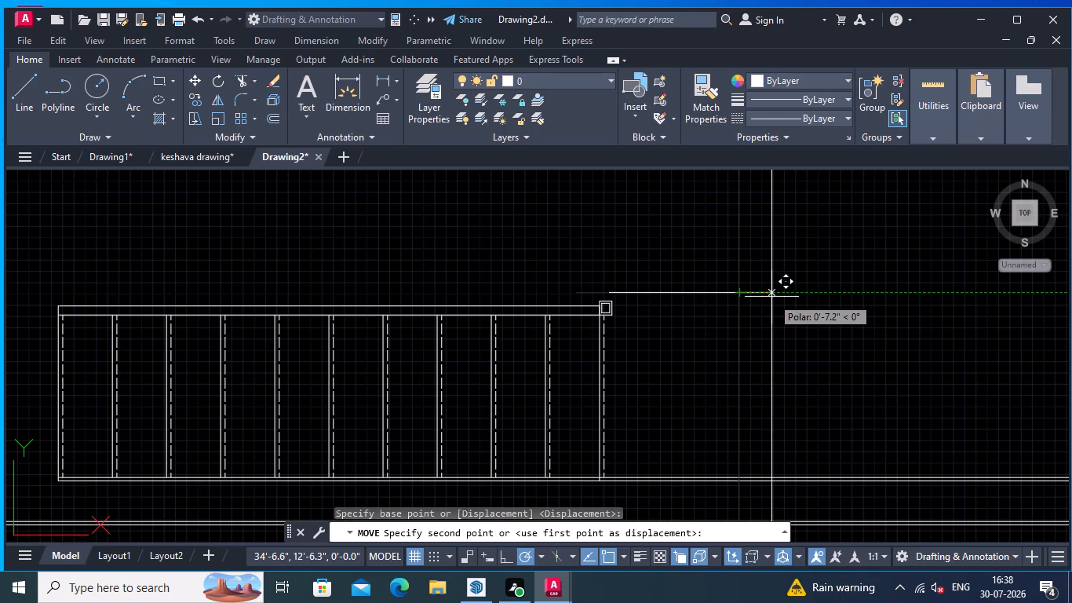
click(771, 297)
Trim the long vertical line below the flight's bottom rail, including the pieces between and inside the lower pair of horizontal lines.
scroll(816, 304, down, 1)
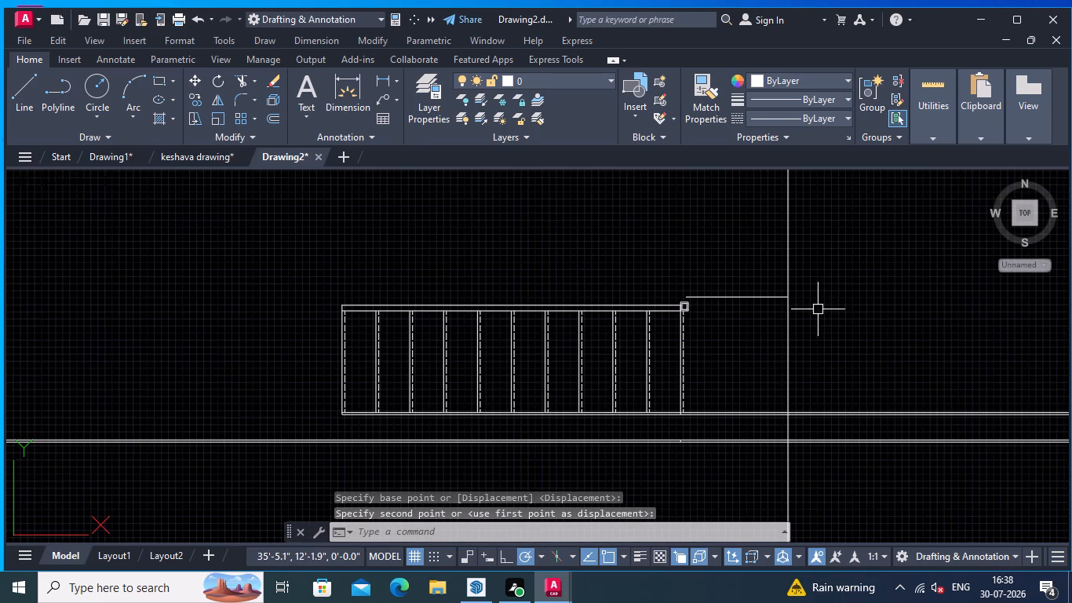
middle_click(818, 309)
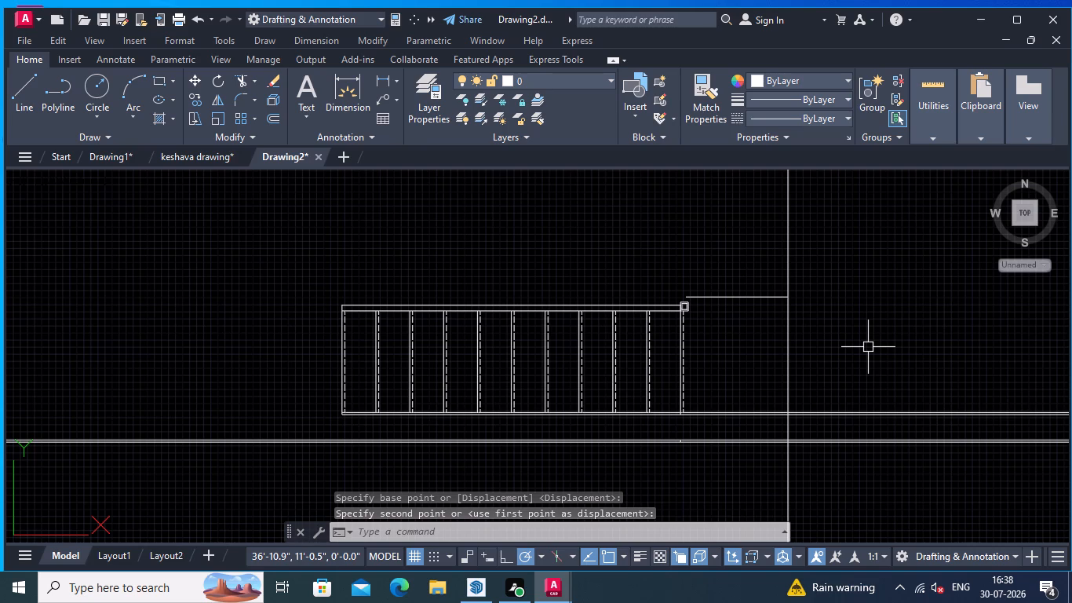
middle_drag(865, 349, 855, 302)
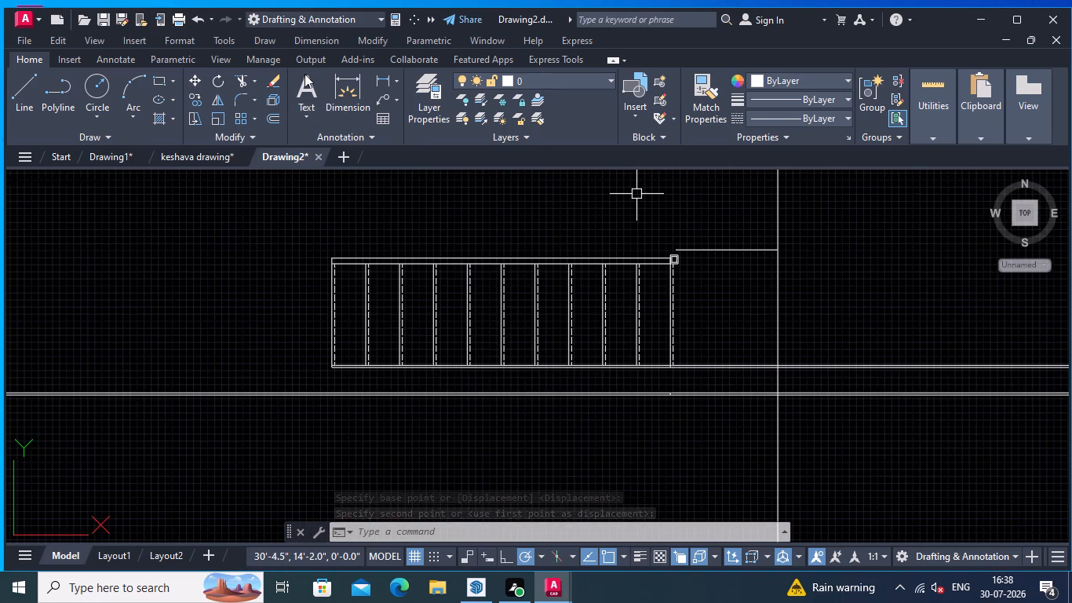
click(245, 78)
click(700, 451)
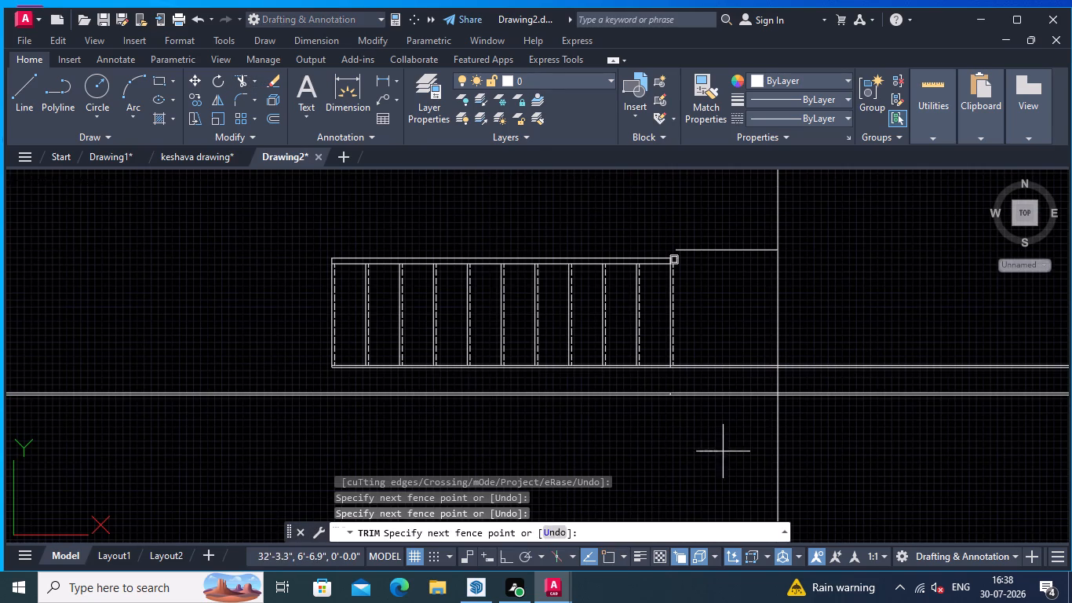
click(854, 445)
middle_drag(819, 455, 819, 467)
scroll(814, 415, up, 1)
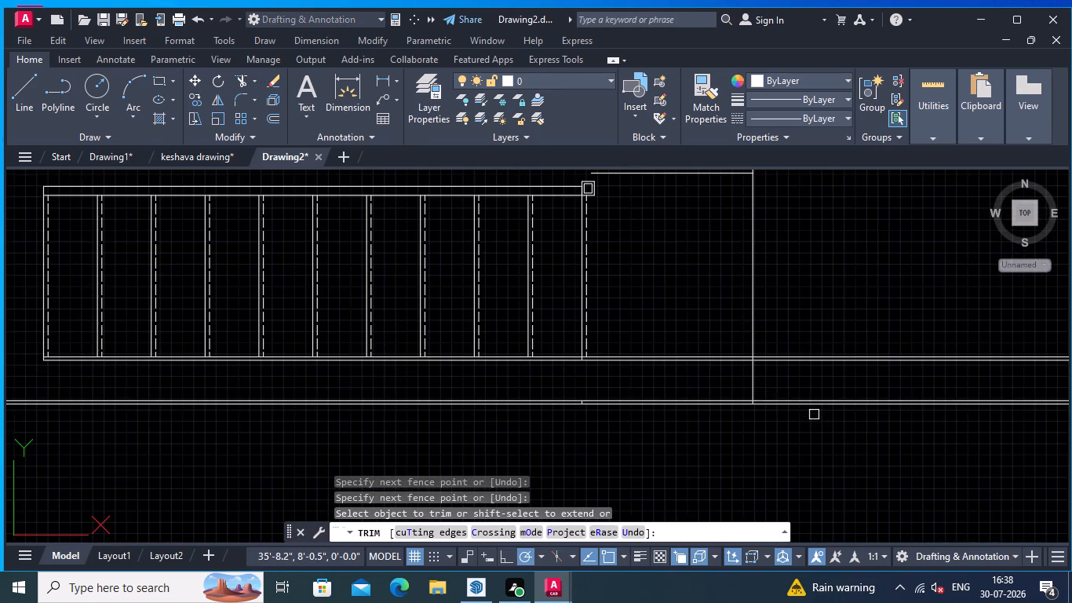
click(727, 379)
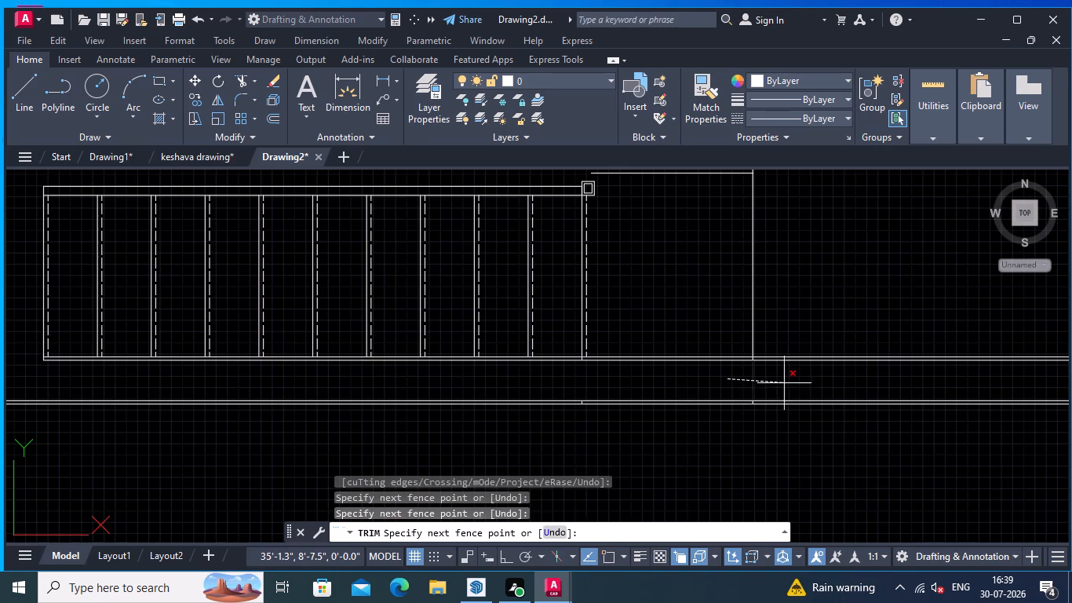
click(784, 383)
scroll(774, 383, up, 3)
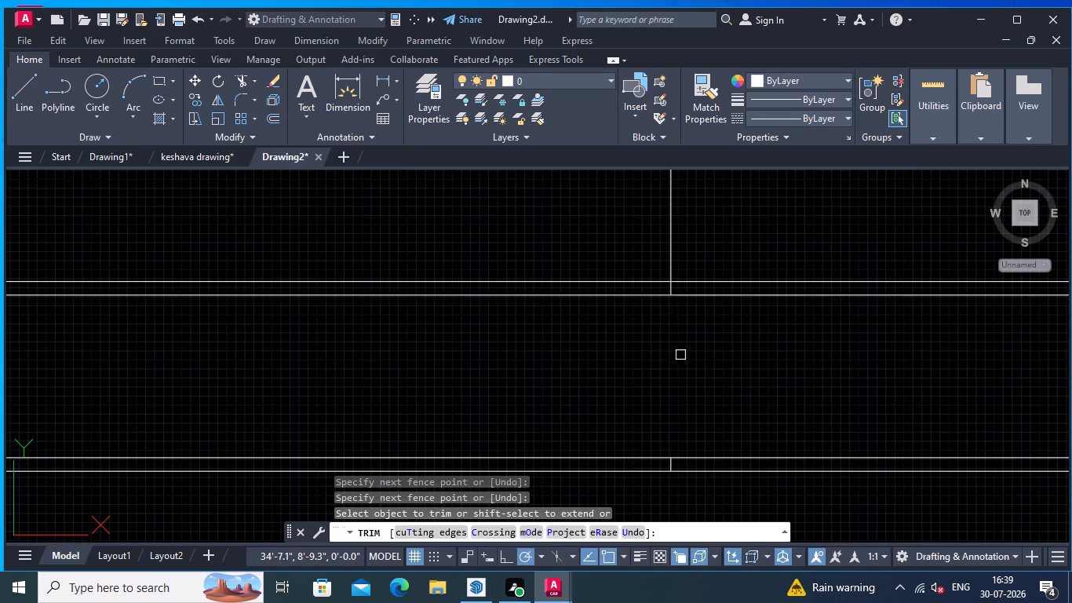
scroll(679, 356, down, 1)
middle_drag(700, 386, 771, 321)
scroll(725, 312, up, 1)
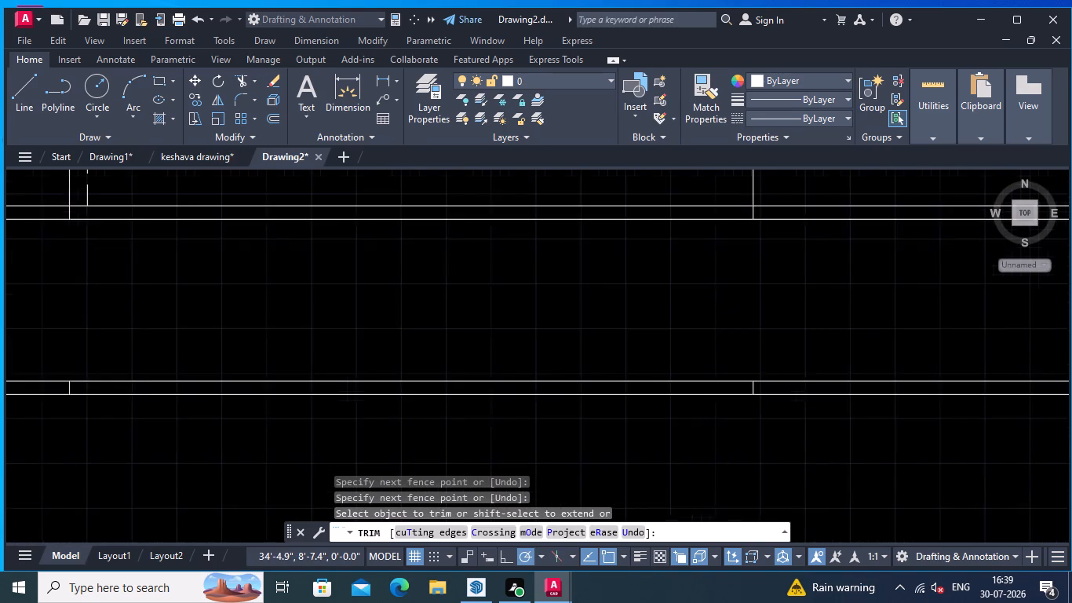
scroll(771, 334, down, 2)
scroll(776, 345, up, 3)
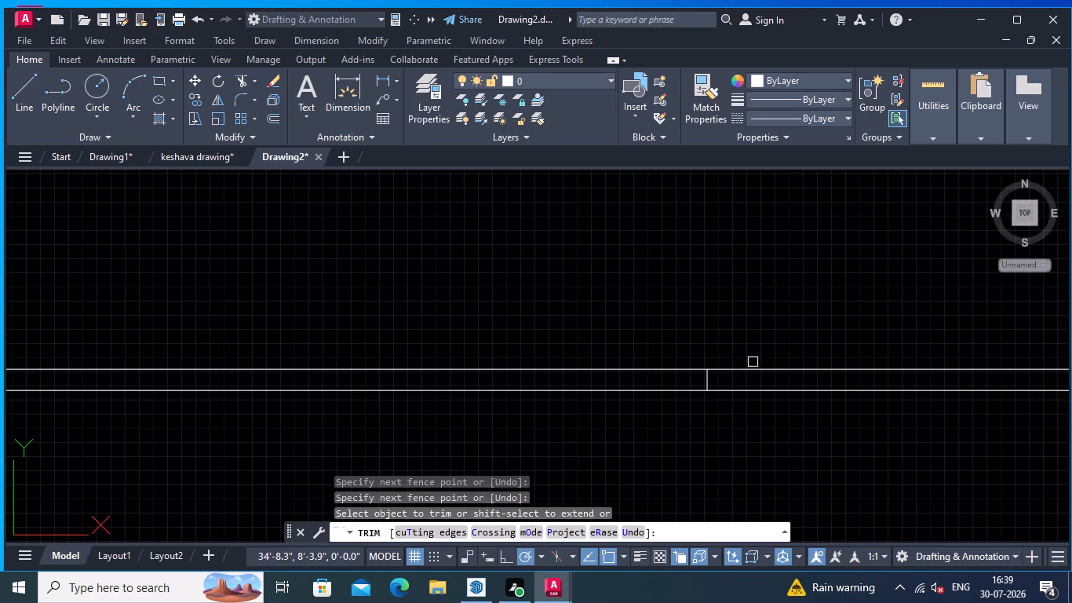
click(687, 379)
click(742, 380)
scroll(772, 280, down, 2)
key(Return)
Draw a vertical line about 2" long from the 3' line's free end perpendicular to the corner post's top edge.
scroll(772, 280, down, 2)
middle_drag(768, 278, 697, 381)
scroll(782, 204, down, 1)
middle_drag(764, 222, 763, 298)
scroll(764, 283, up, 2)
middle_drag(764, 283, 772, 308)
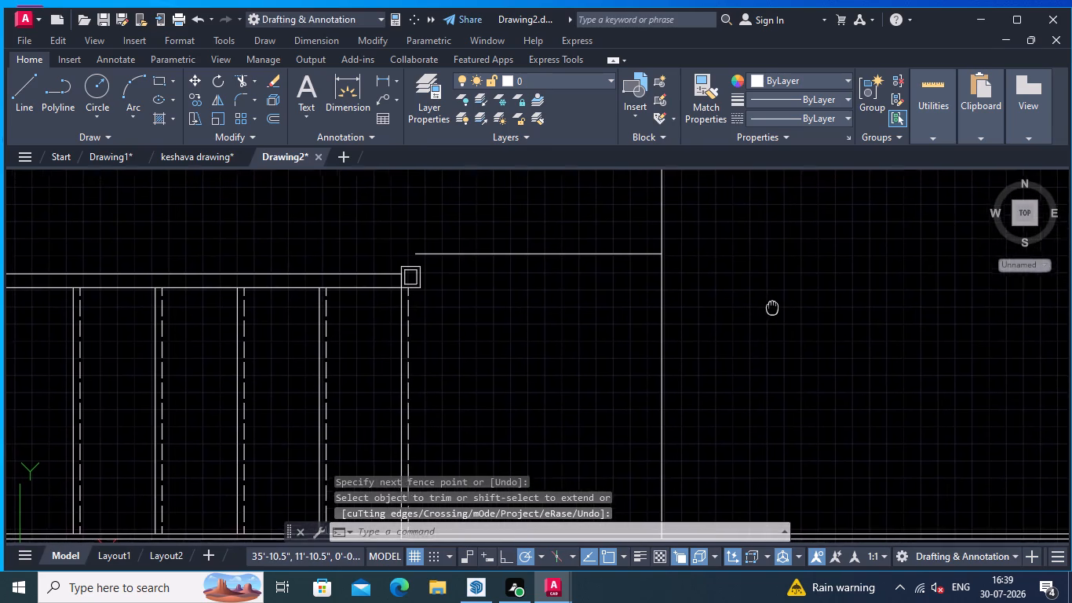
middle_drag(772, 308, 774, 308)
scroll(585, 267, down, 2)
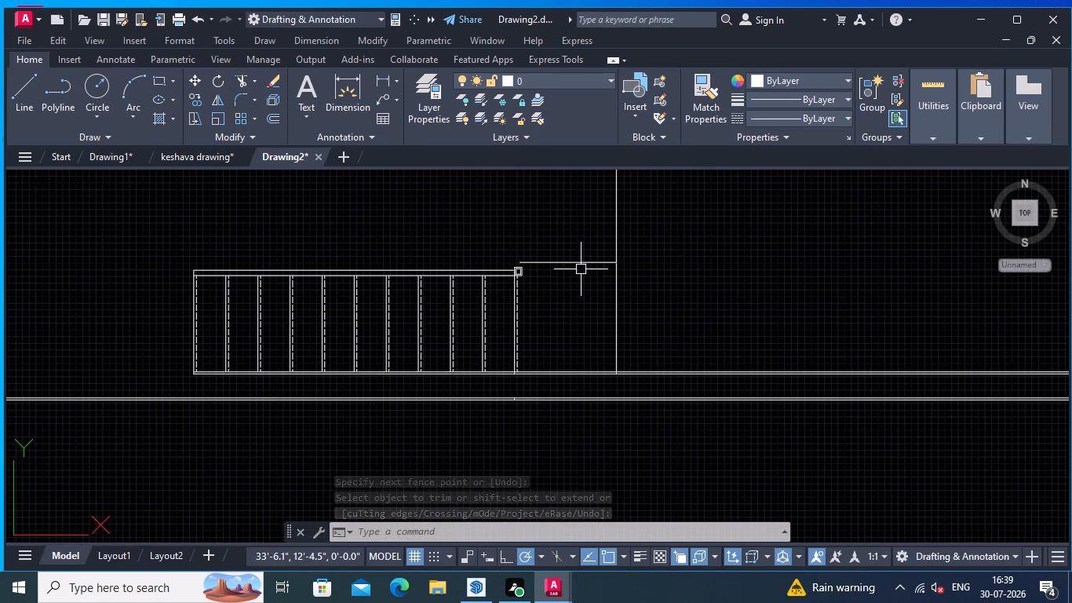
scroll(566, 261, up, 1)
scroll(490, 250, up, 3)
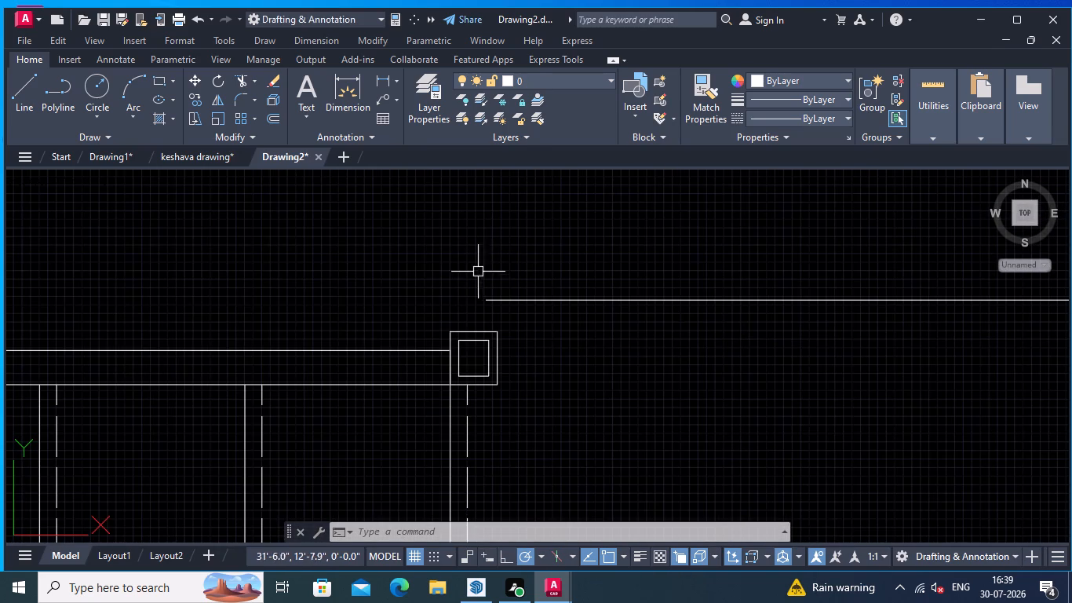
click(21, 85)
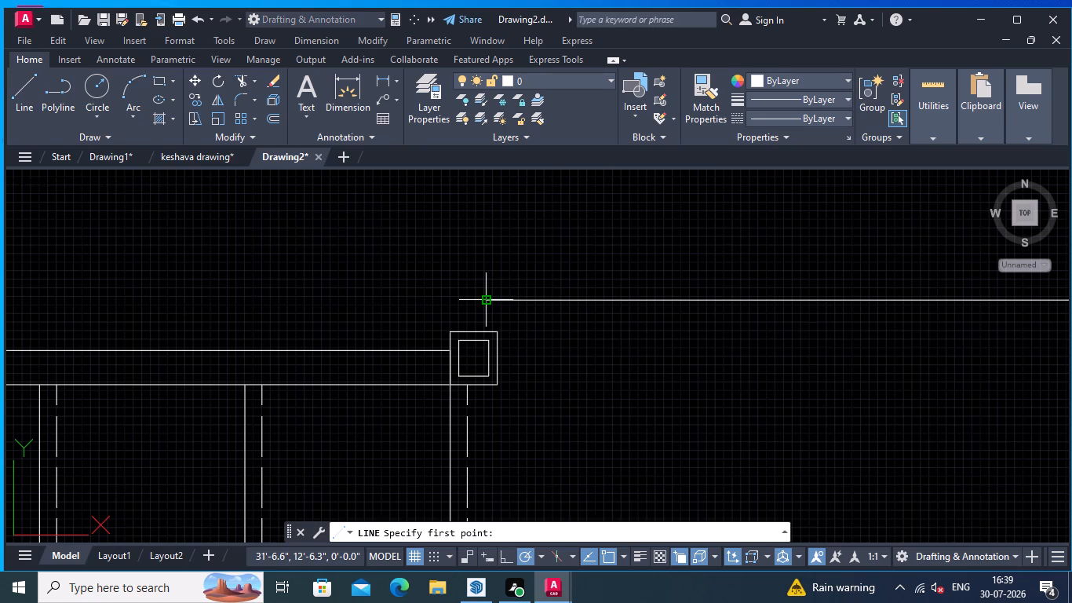
click(483, 298)
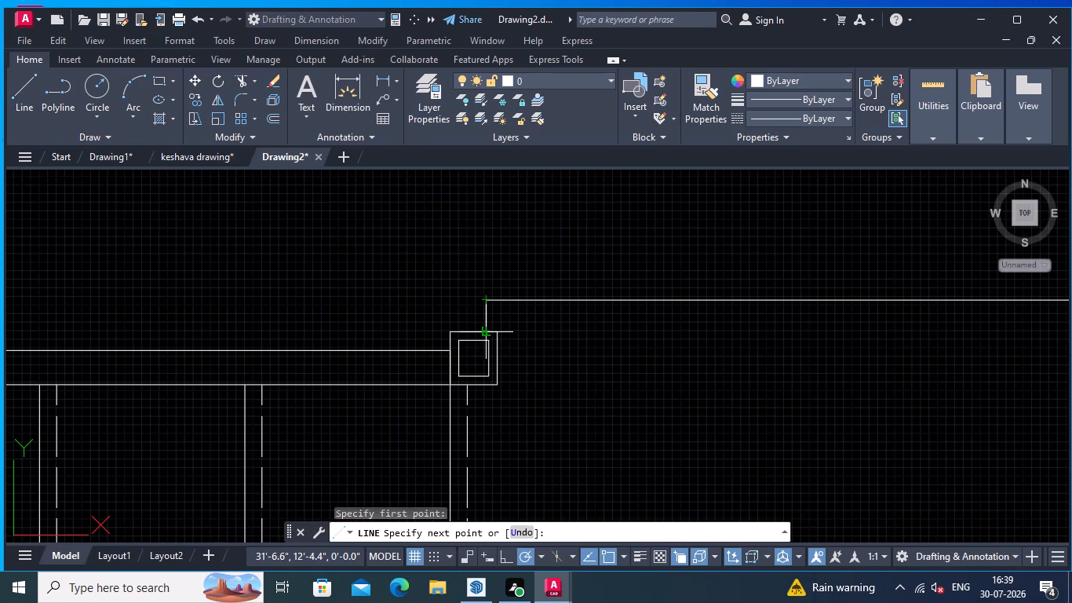
scroll(487, 334, up, 1)
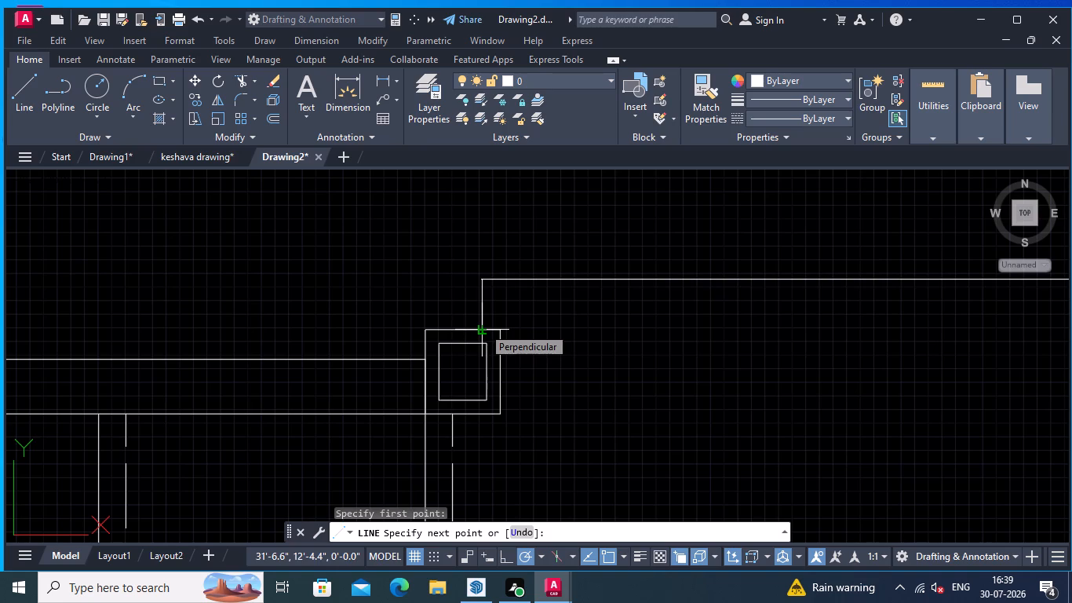
click(483, 327)
key(Return)
Offset the 3' horizontal line upward four times in succession at 1' spacing to lay out the turning flight's treads.
scroll(826, 278, down, 4)
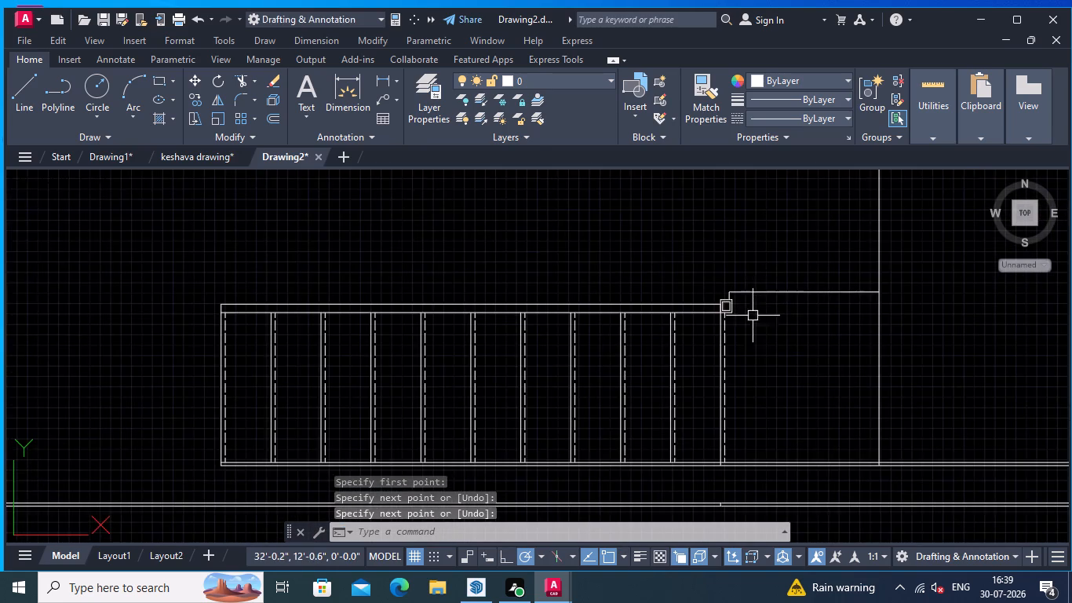
middle_drag(753, 316, 695, 357)
right_click(698, 237)
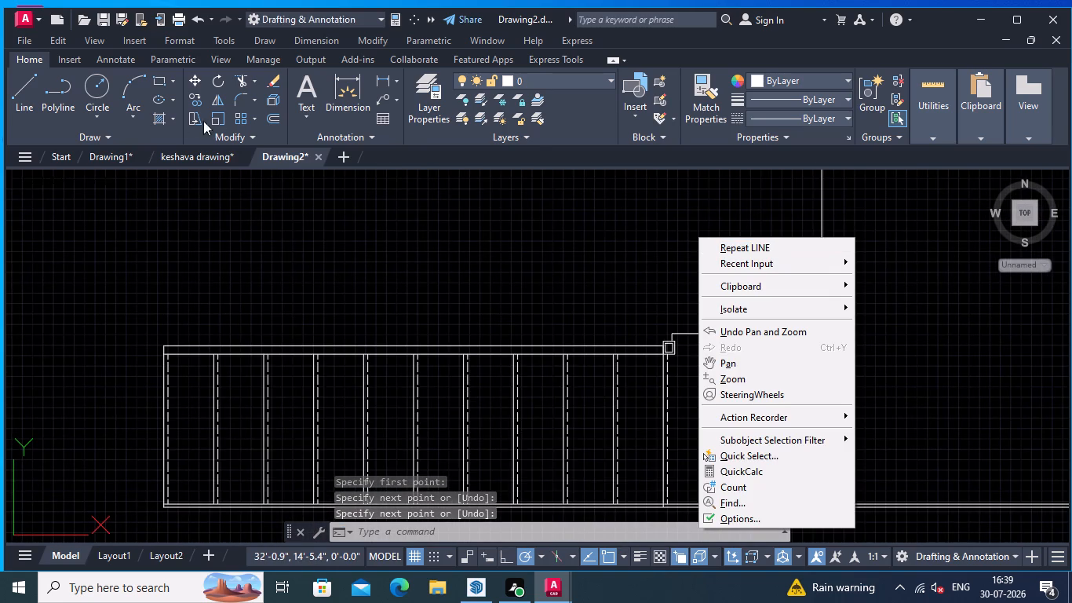
click(270, 121)
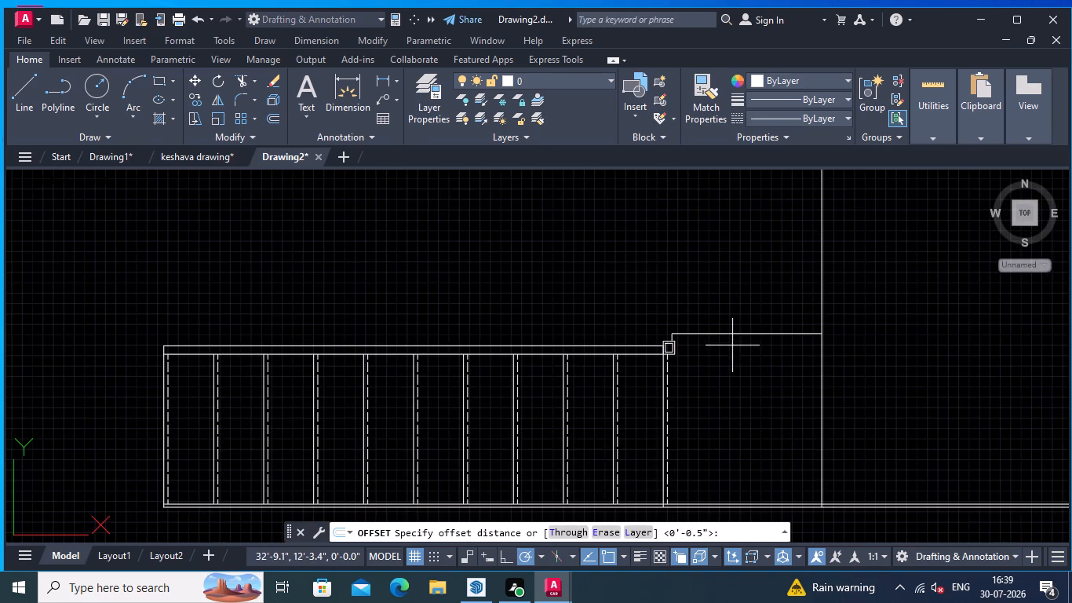
click(734, 334)
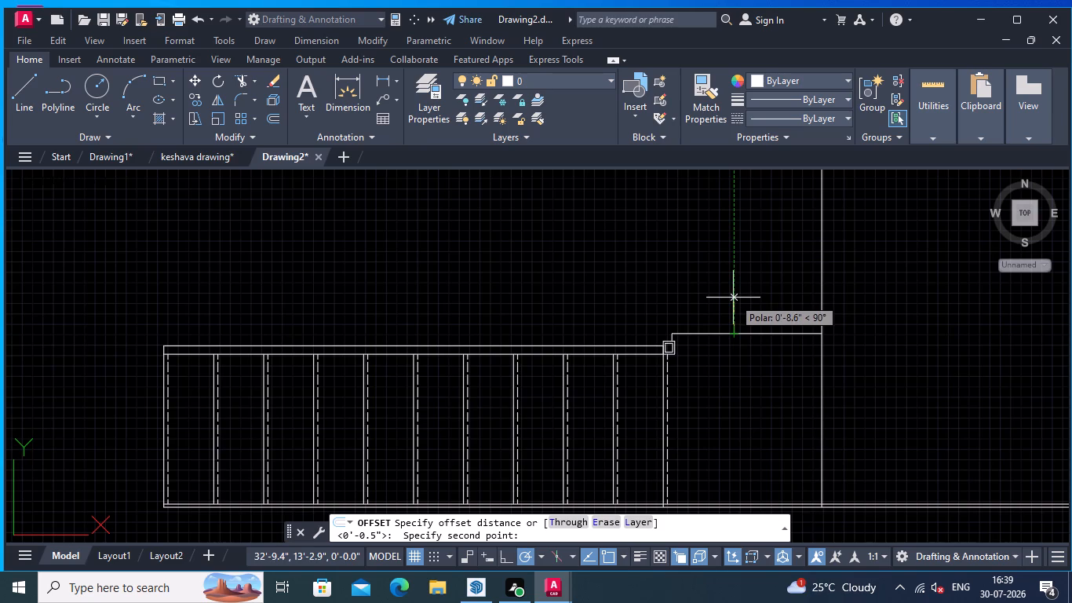
key(1)
key(apostrophe)
key(Return)
click(803, 333)
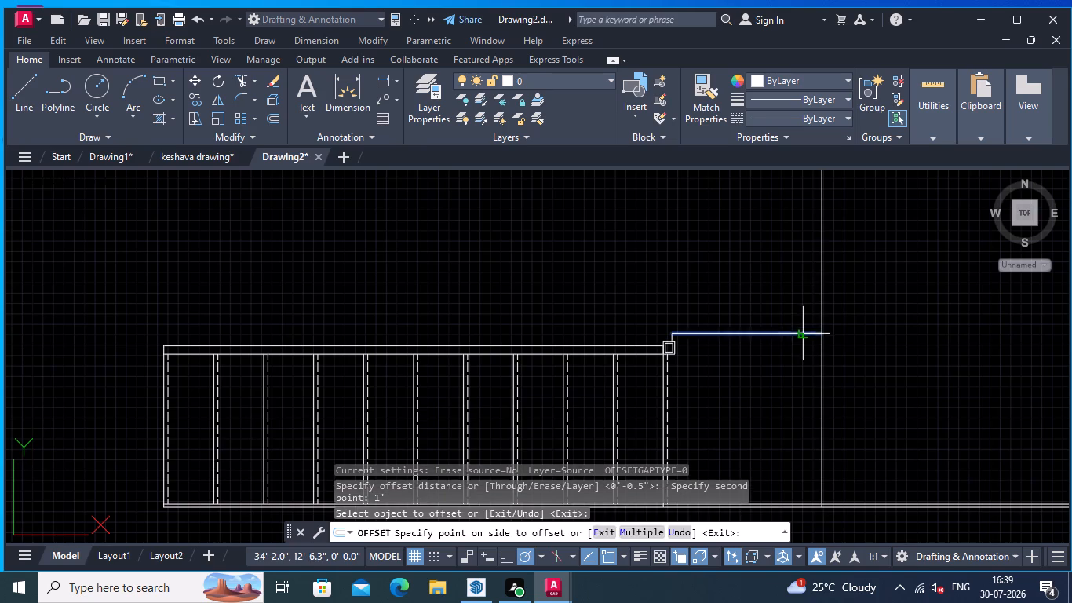
click(797, 262)
scroll(759, 269, down, 1)
middle_drag(759, 269, 757, 288)
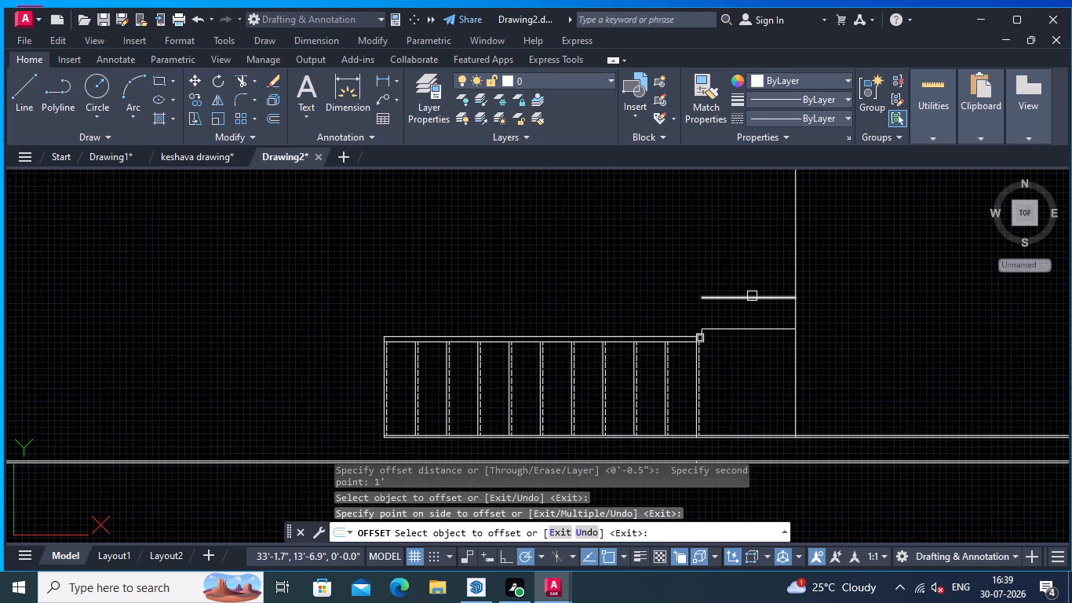
click(752, 296)
click(756, 254)
click(753, 263)
click(756, 238)
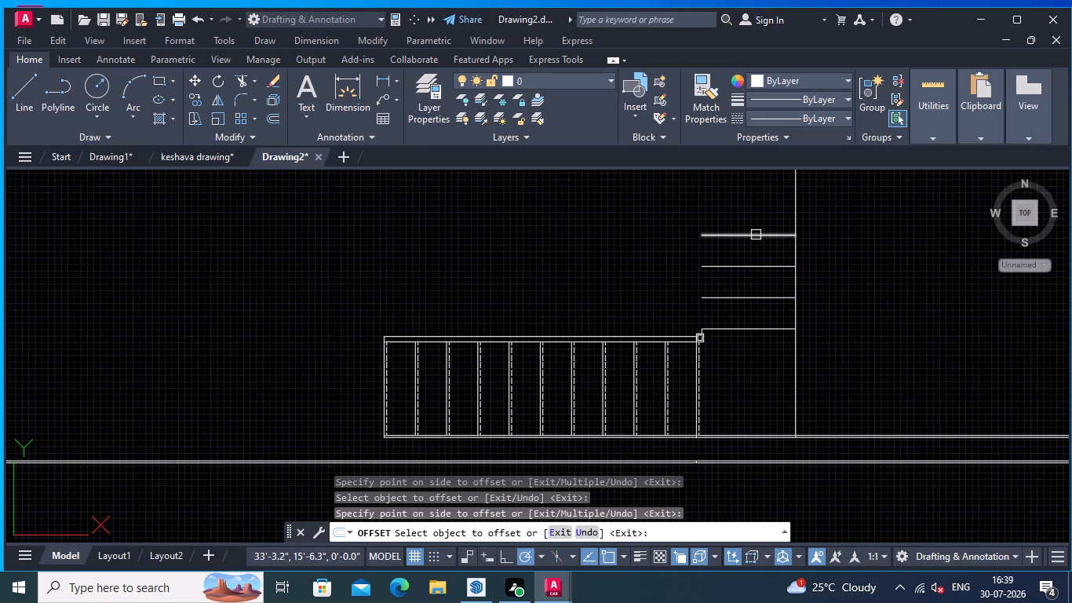
click(756, 235)
click(757, 202)
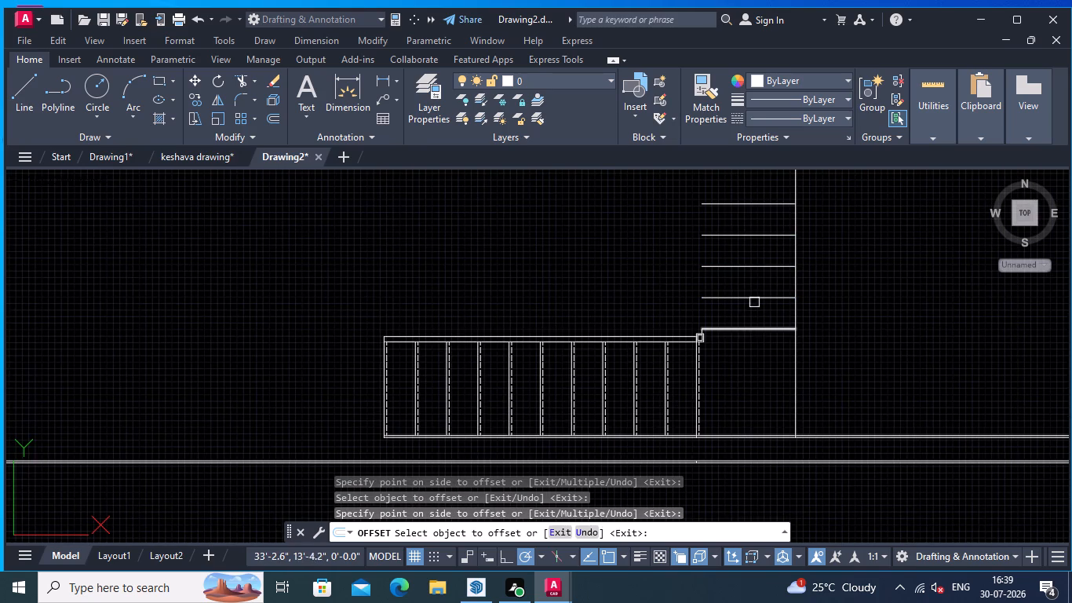
middle_drag(760, 225, 760, 242)
key(Return)
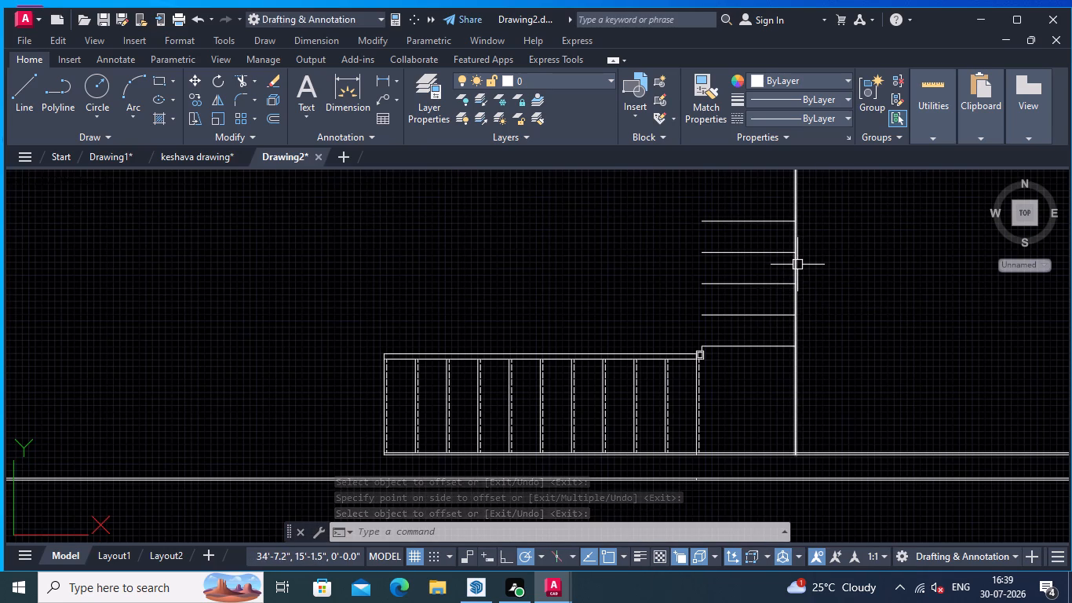
Offset the long vertical line 3' toward the first flight so it meets the free ends of the tread lines.
click(278, 115)
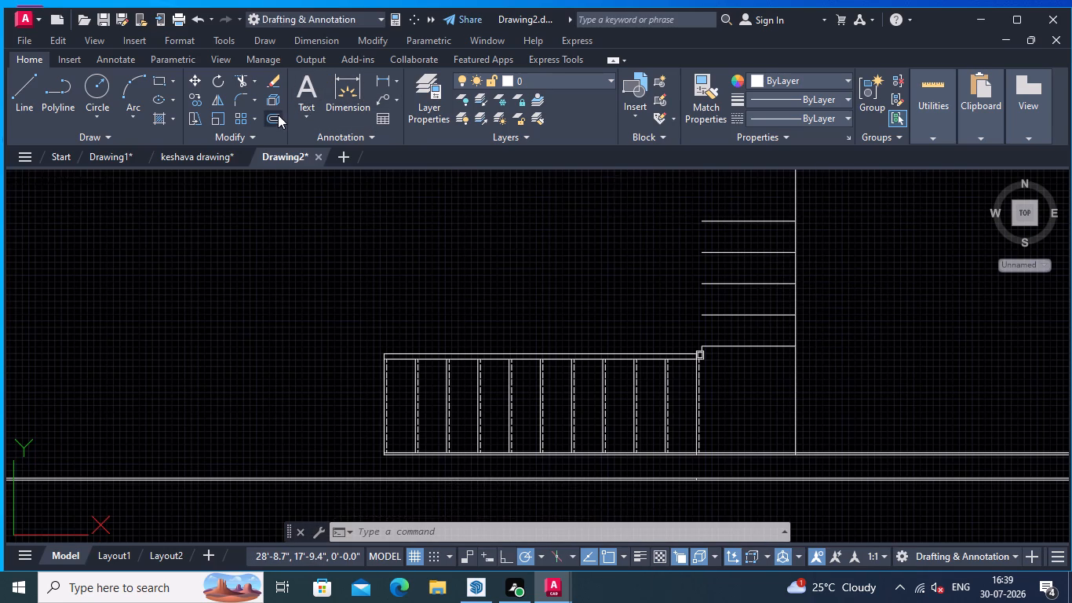
click(793, 269)
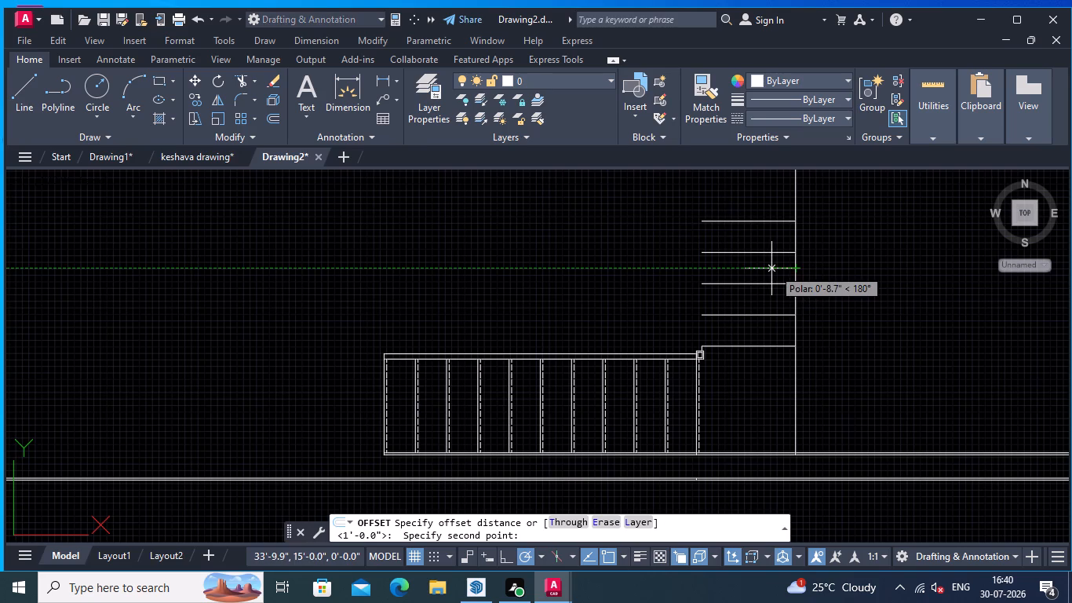
text(3')
key(Return)
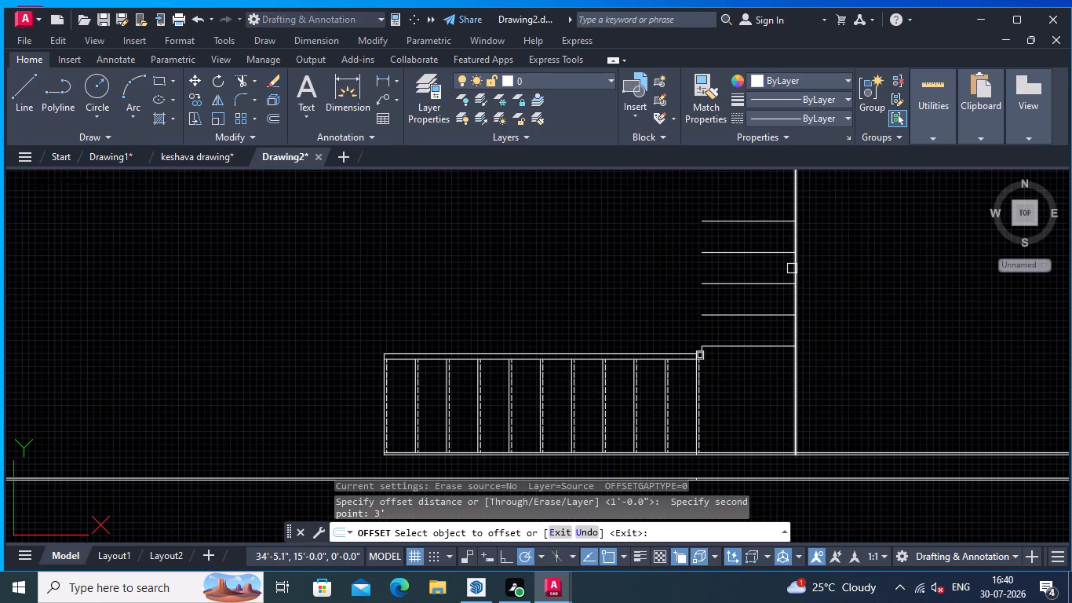
click(792, 269)
click(754, 273)
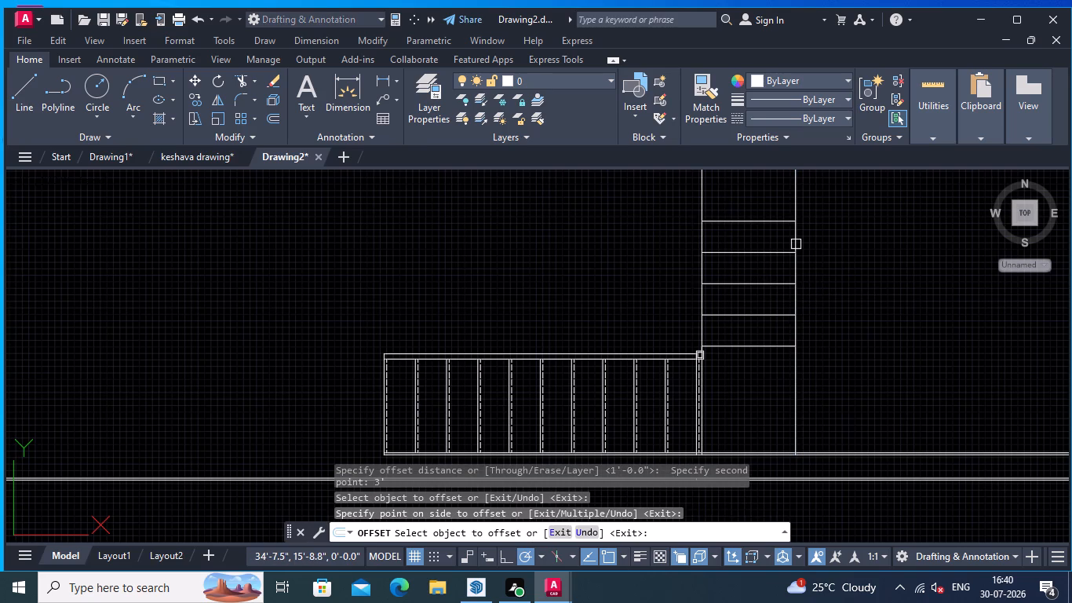
key(Return)
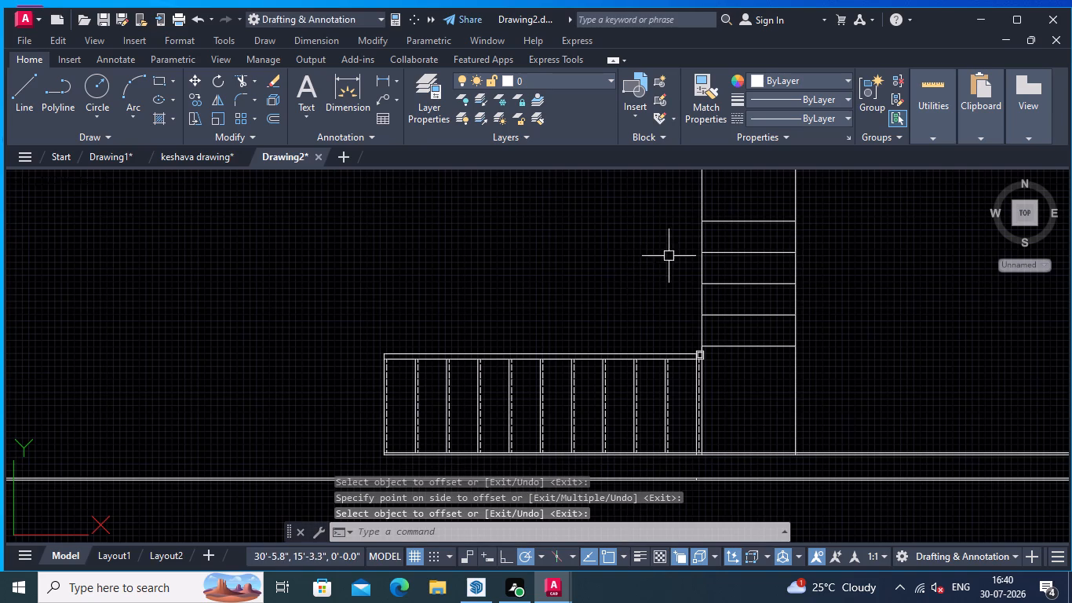
Offset both long vertical lines of the turning flight outward by 0.75" to form its side rails.
right_click(666, 251)
click(678, 253)
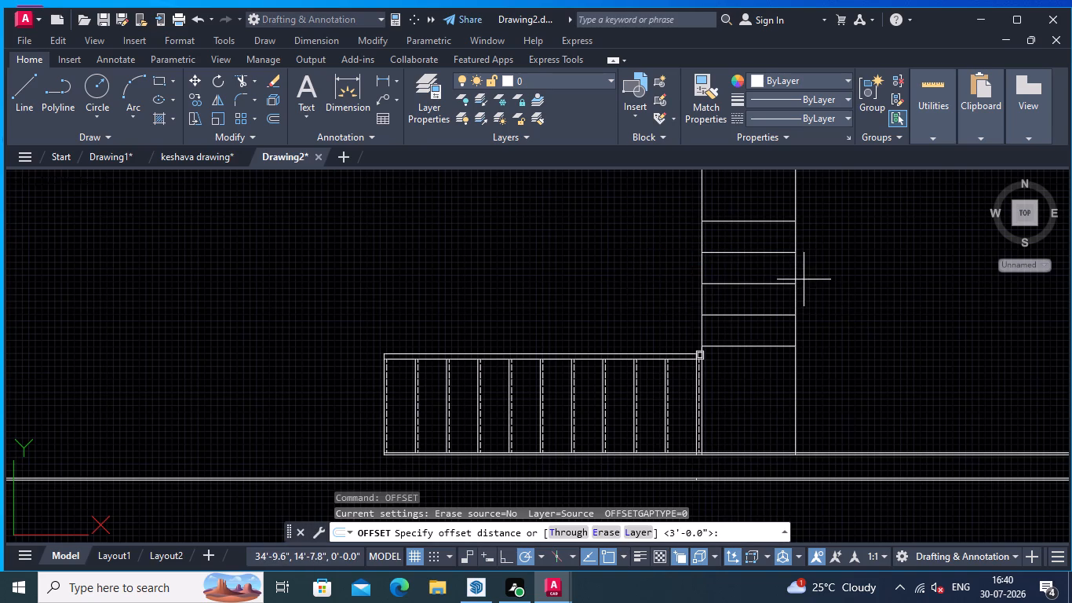
click(792, 268)
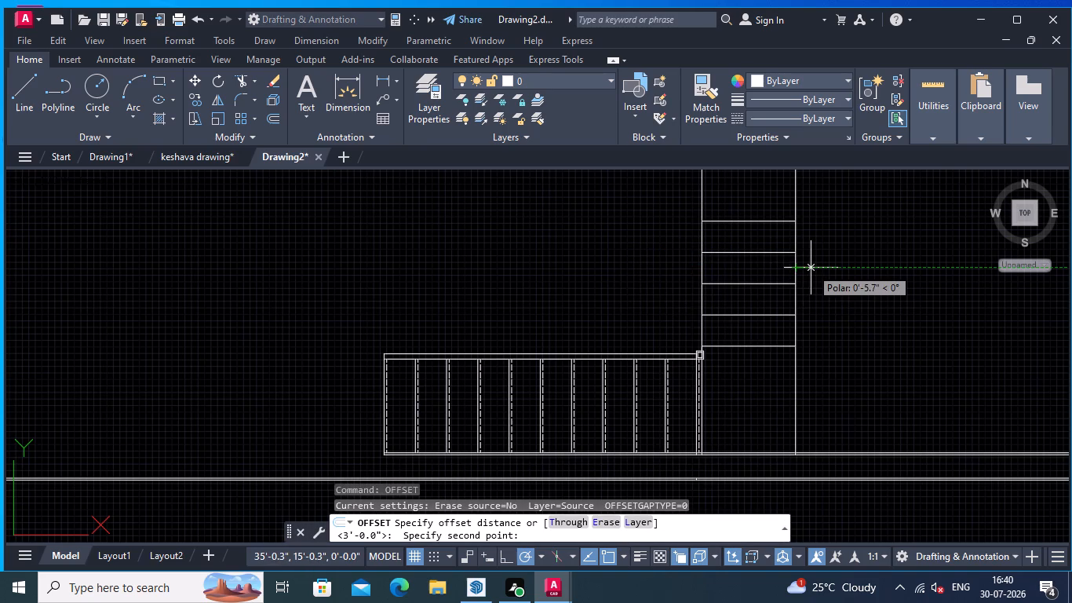
text(.75)
key(Return)
click(794, 300)
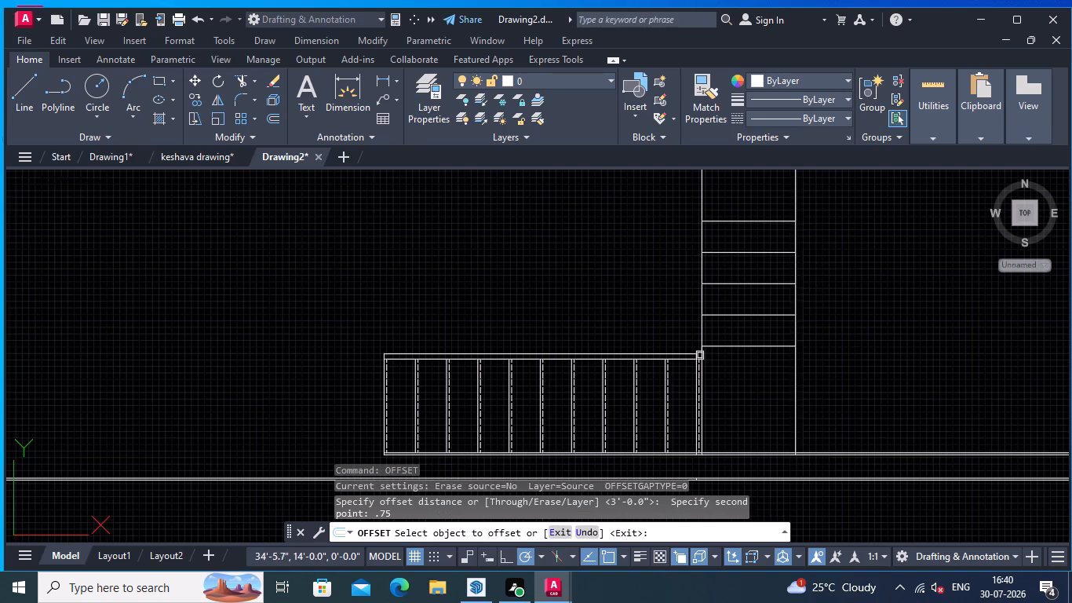
click(821, 300)
click(702, 271)
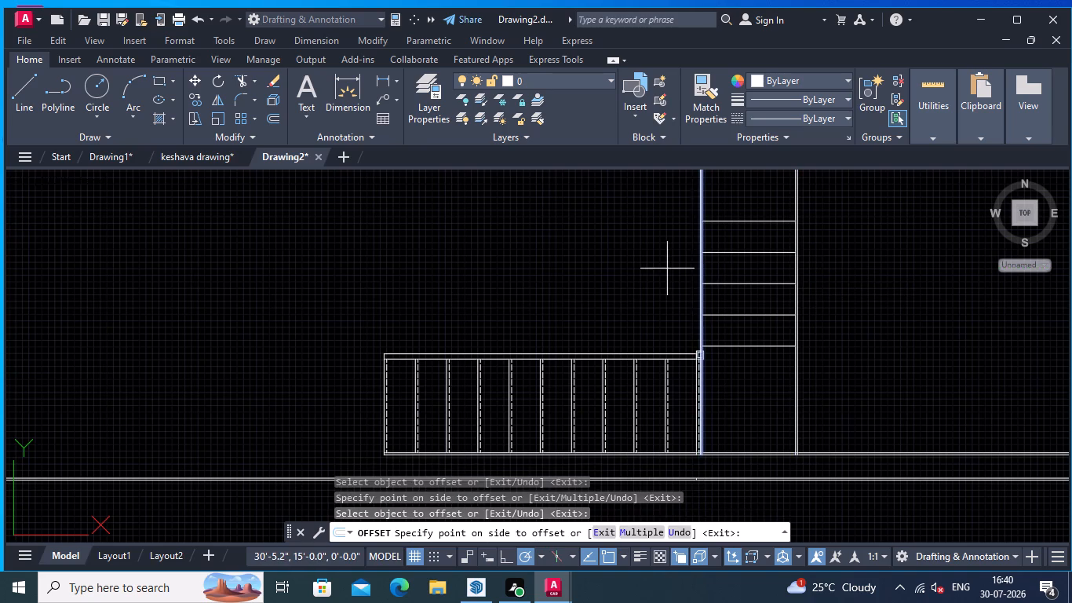
click(667, 269)
scroll(687, 273, up, 2)
middle_drag(680, 311, 665, 218)
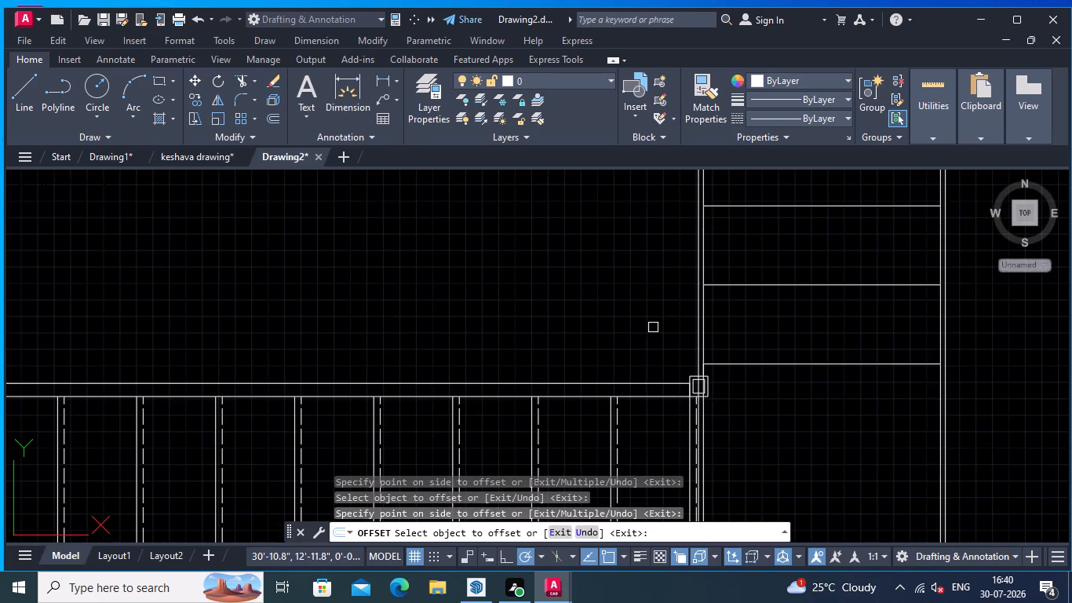
scroll(646, 299, down, 1)
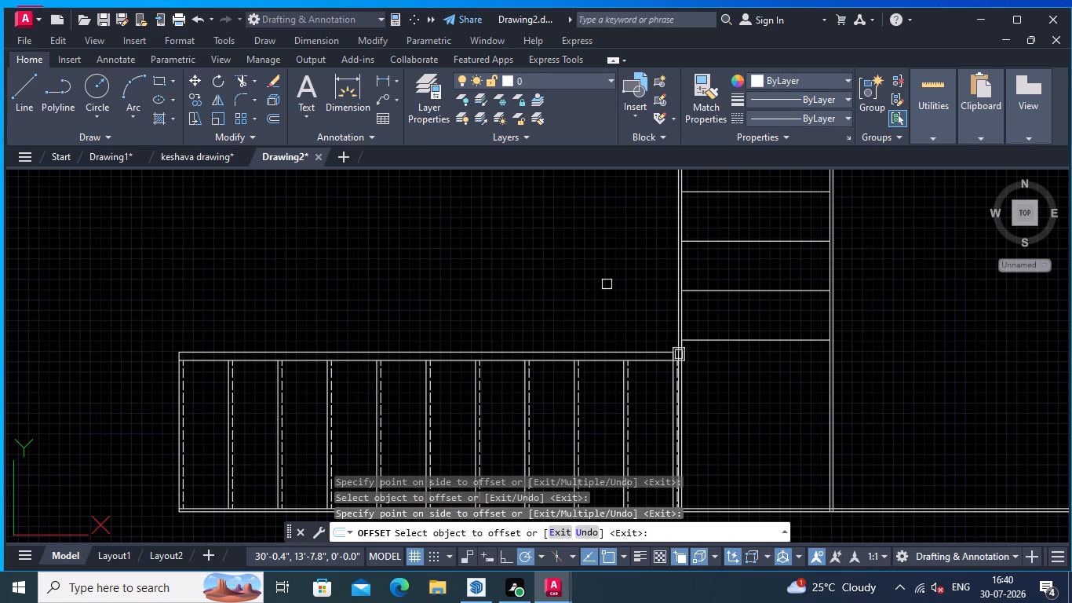
middle_click(604, 284)
key(Return)
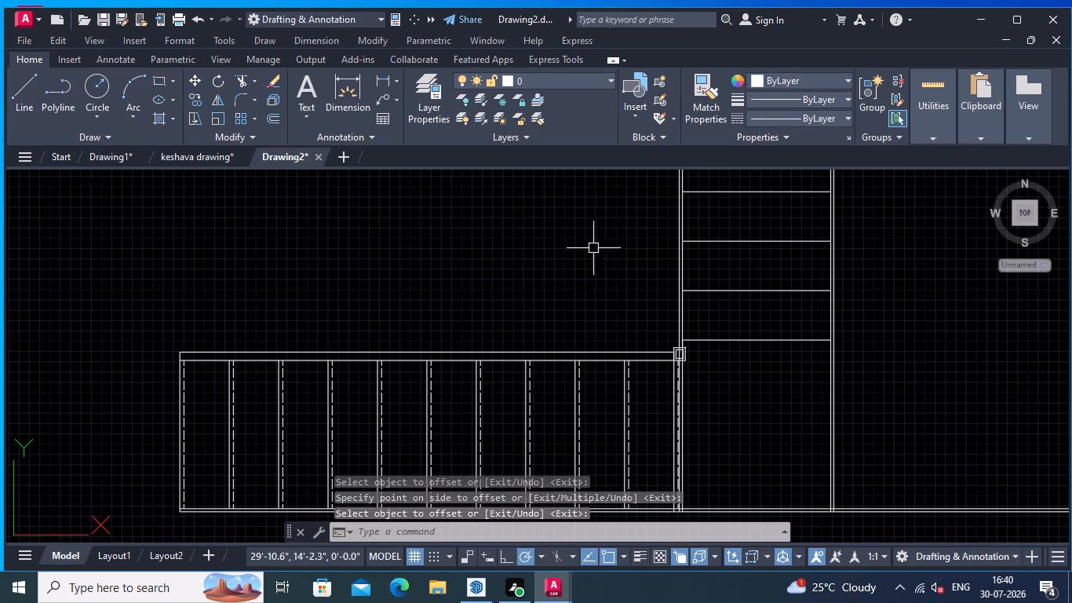
Trim the inner rail's two vertical lines inside the corner post's inner square, between its lower outlines and below the post.
click(238, 81)
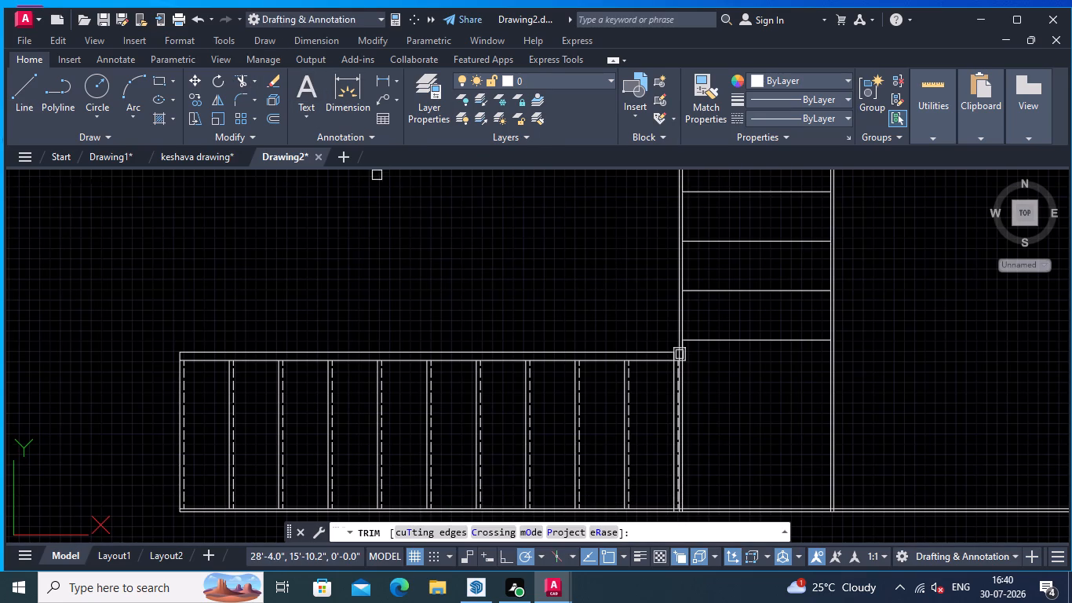
scroll(771, 462, up, 2)
middle_drag(677, 425, 783, 475)
scroll(681, 301, up, 2)
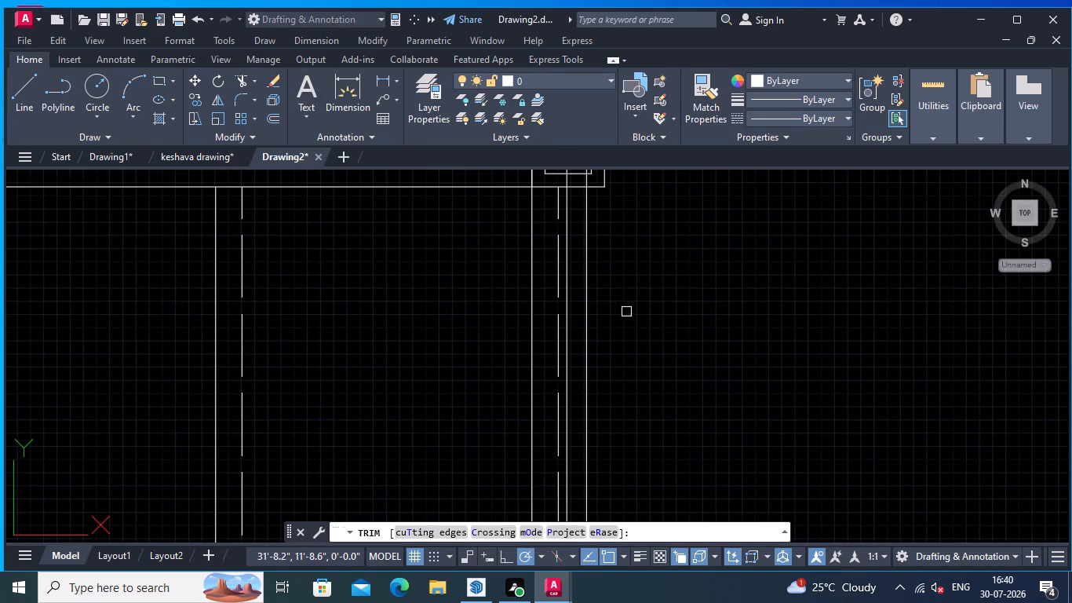
scroll(622, 314, down, 1)
middle_drag(622, 316, 670, 346)
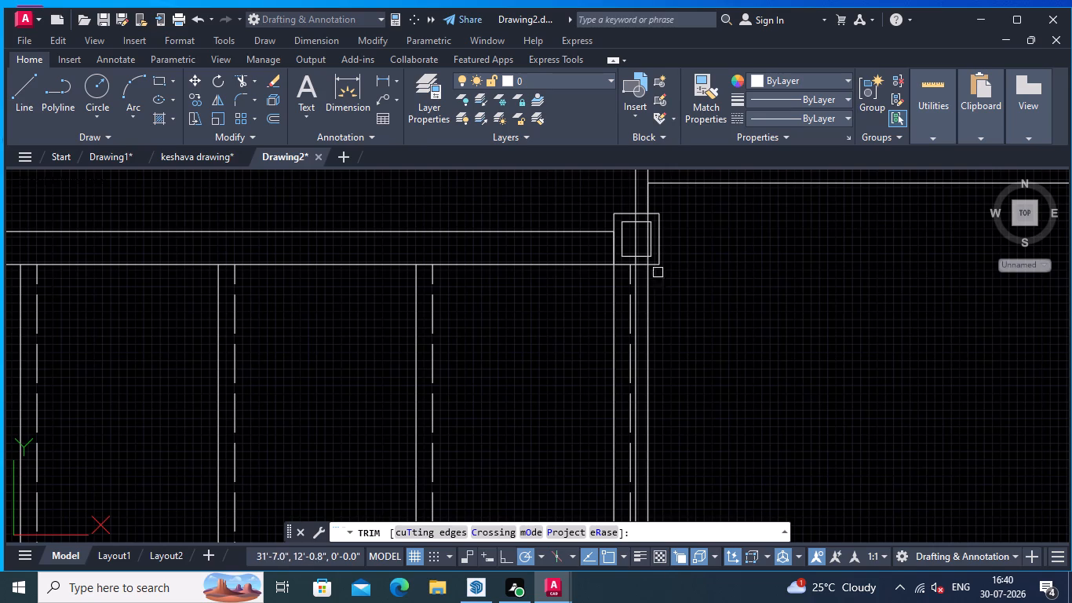
click(634, 239)
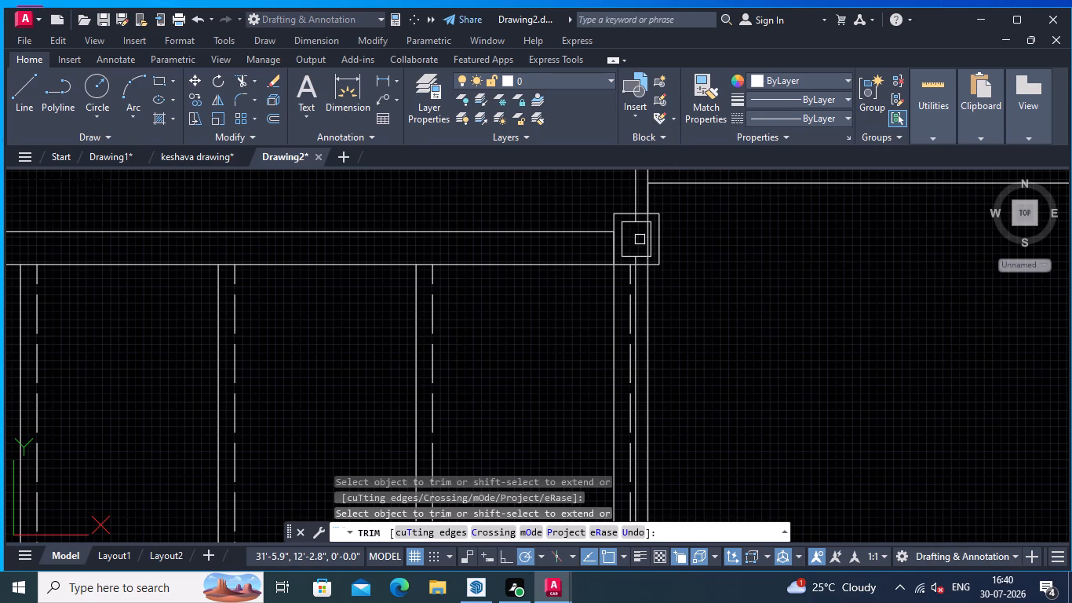
click(644, 239)
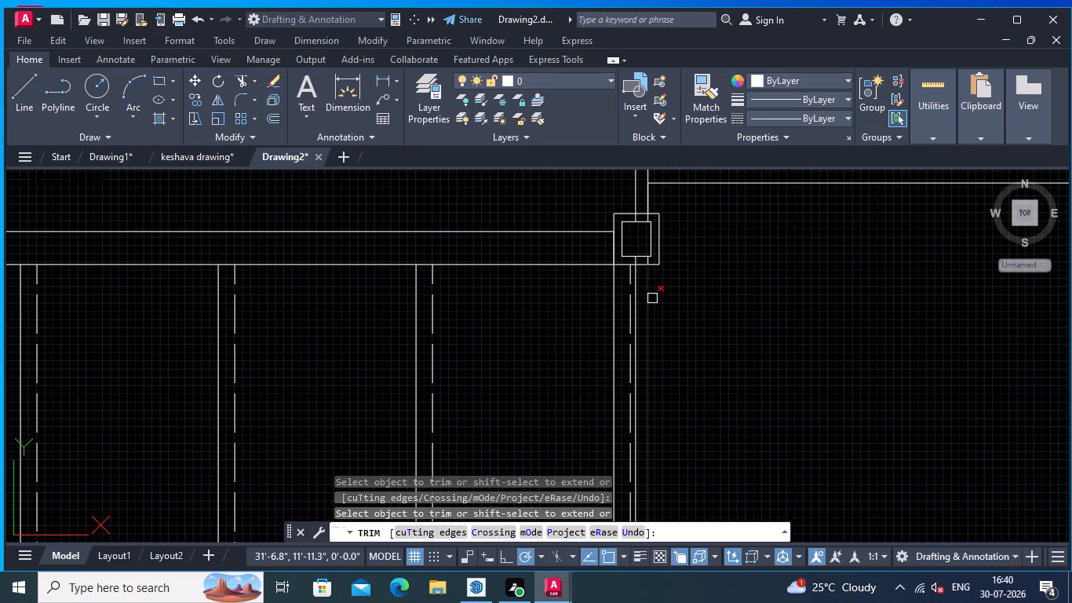
click(647, 300)
click(640, 300)
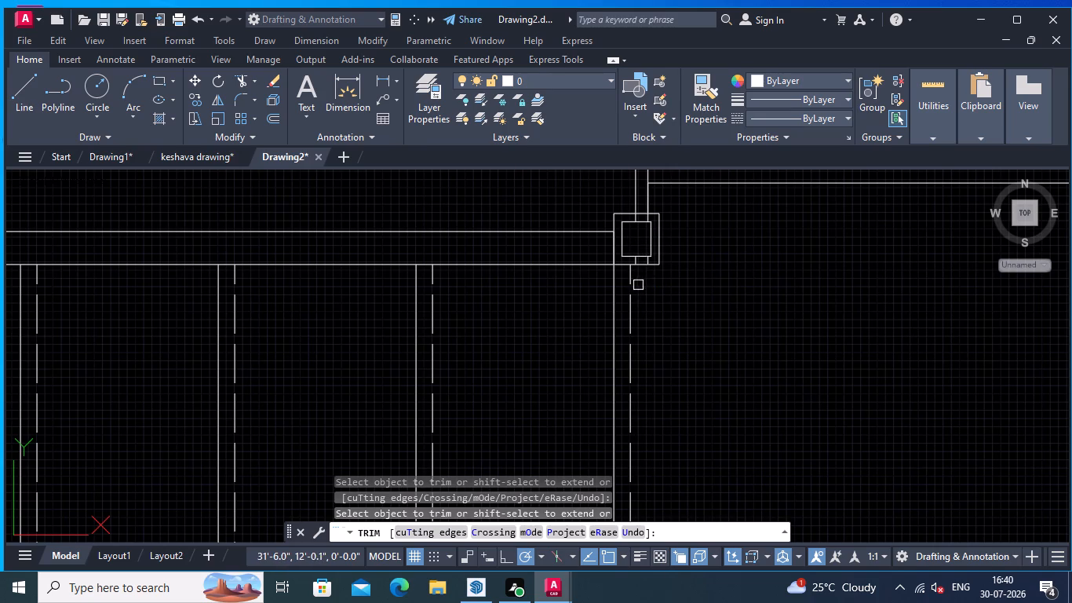
scroll(638, 273, up, 3)
click(651, 256)
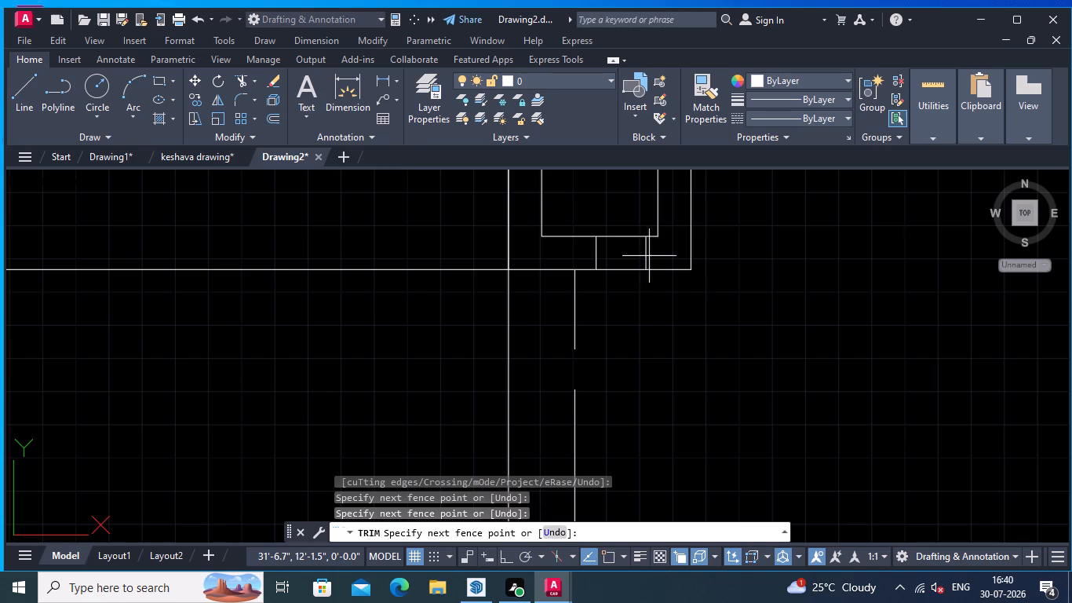
click(587, 254)
Trim the inner rail's vertical lines between the corner post's outer and inner outlines at its top edge.
scroll(648, 267, down, 2)
middle_drag(680, 327, 695, 386)
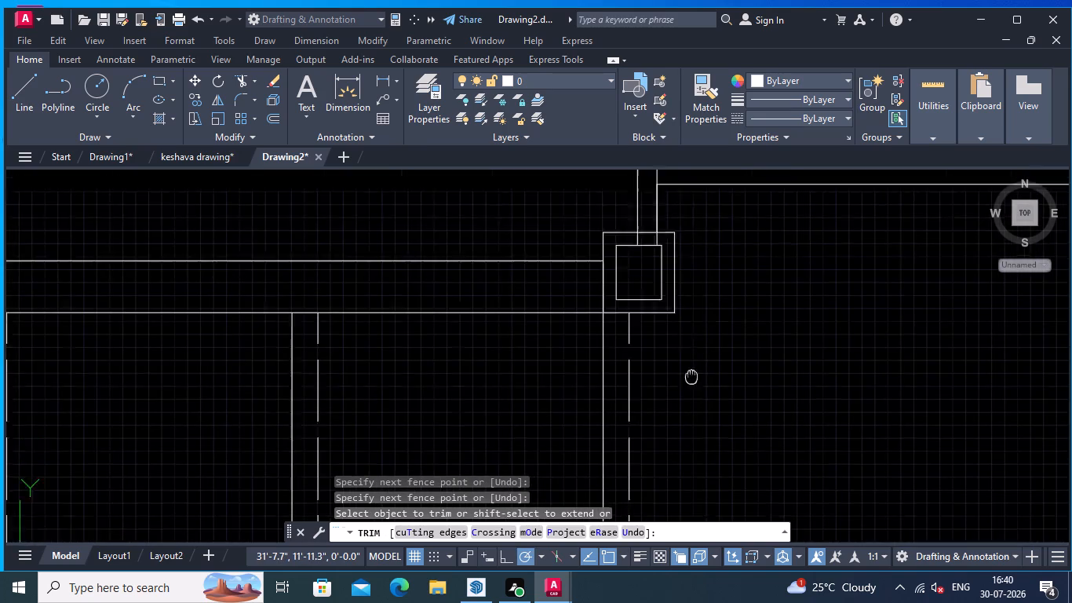
middle_drag(695, 386, 713, 423)
scroll(678, 292, up, 1)
click(642, 298)
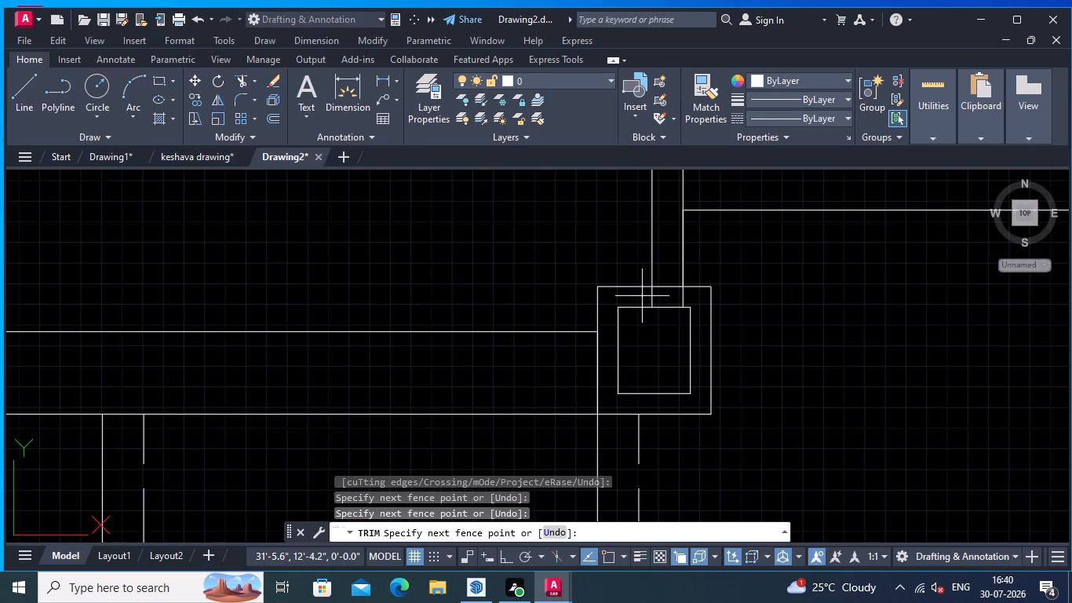
click(698, 299)
scroll(731, 283, down, 1)
scroll(813, 294, down, 1)
middle_drag(809, 327, 592, 354)
scroll(625, 367, down, 2)
middle_drag(647, 379, 435, 395)
middle_drag(511, 415, 605, 255)
scroll(609, 345, down, 2)
middle_drag(617, 356, 626, 382)
middle_drag(622, 366, 631, 444)
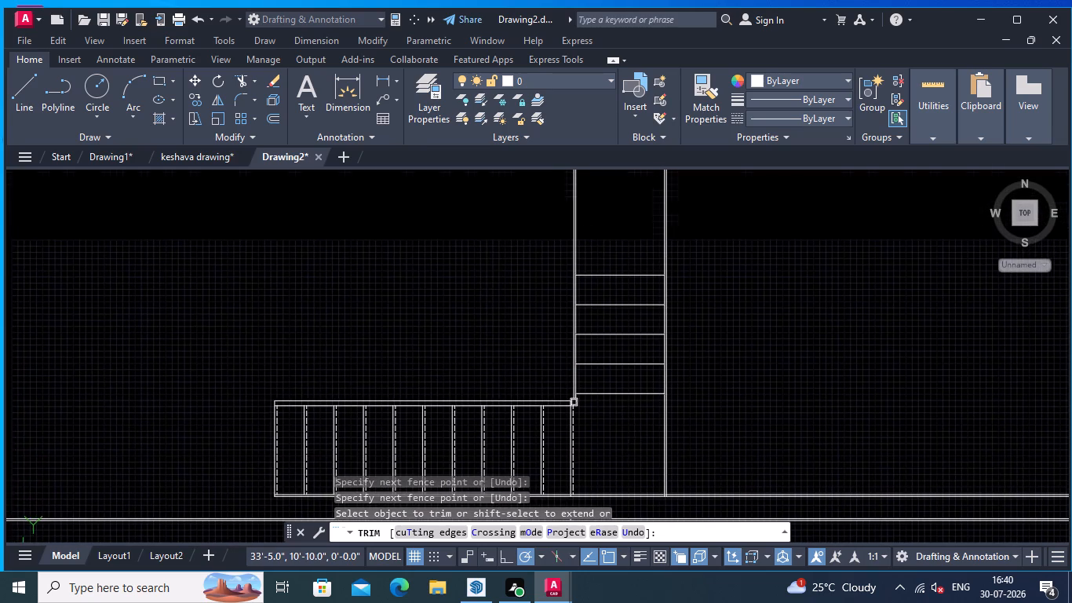
middle_drag(603, 444, 611, 481)
key(Return)
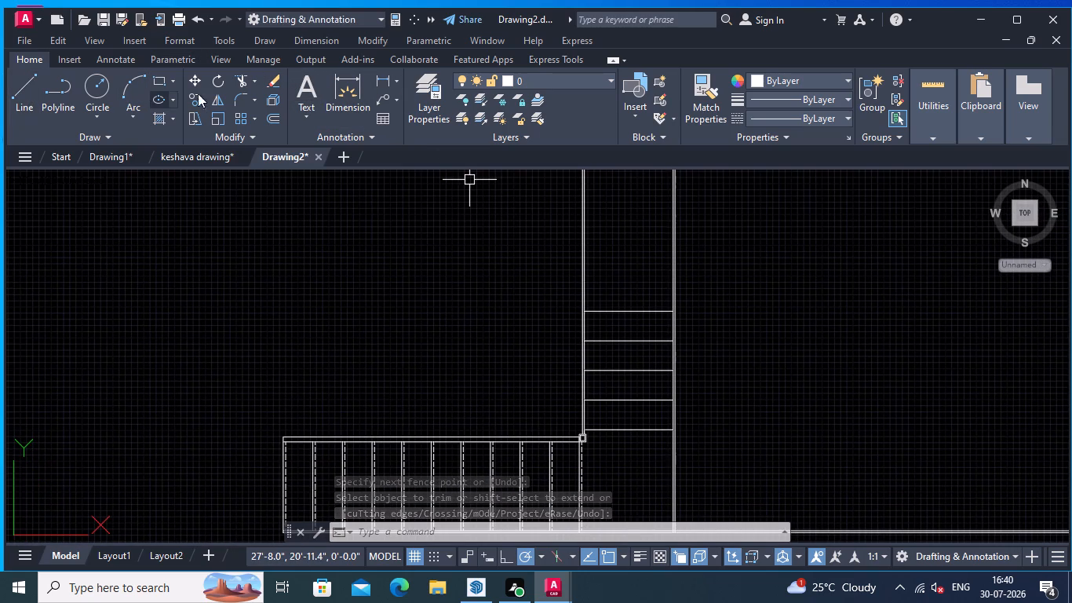
Offset the turning flight's lowest tread line 1" upward, toward the next tread.
click(273, 118)
middle_drag(621, 419, 612, 319)
scroll(597, 338, up, 1)
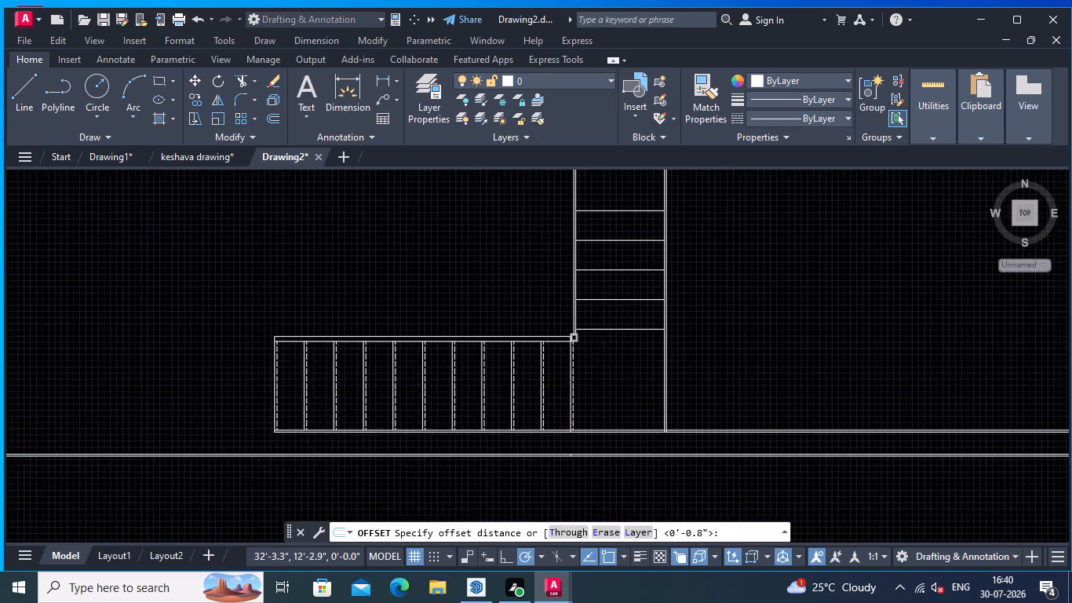
scroll(597, 338, up, 1)
click(611, 313)
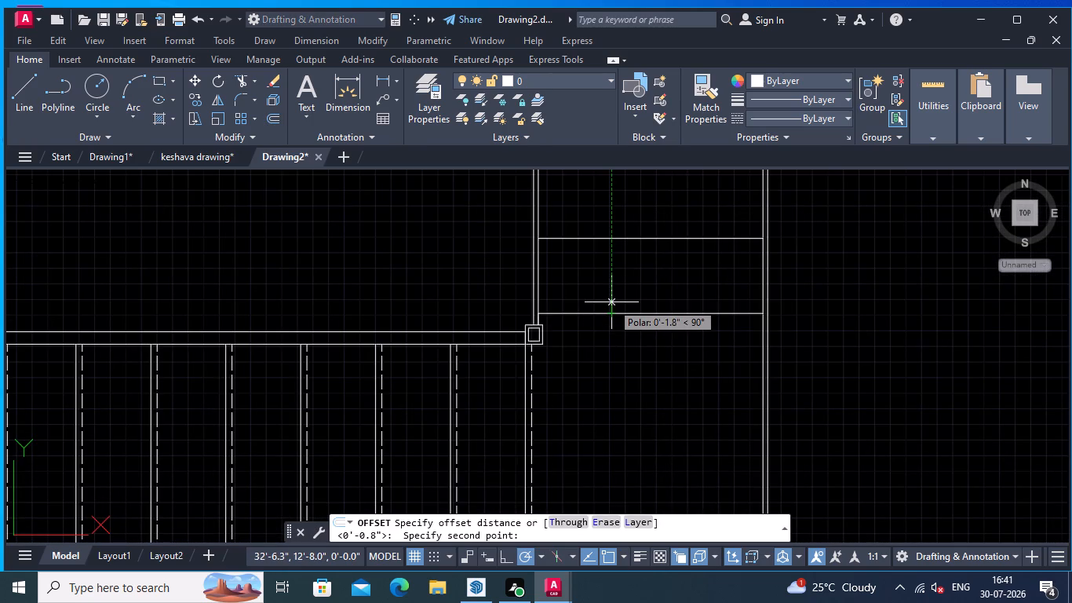
key(1)
key(Return)
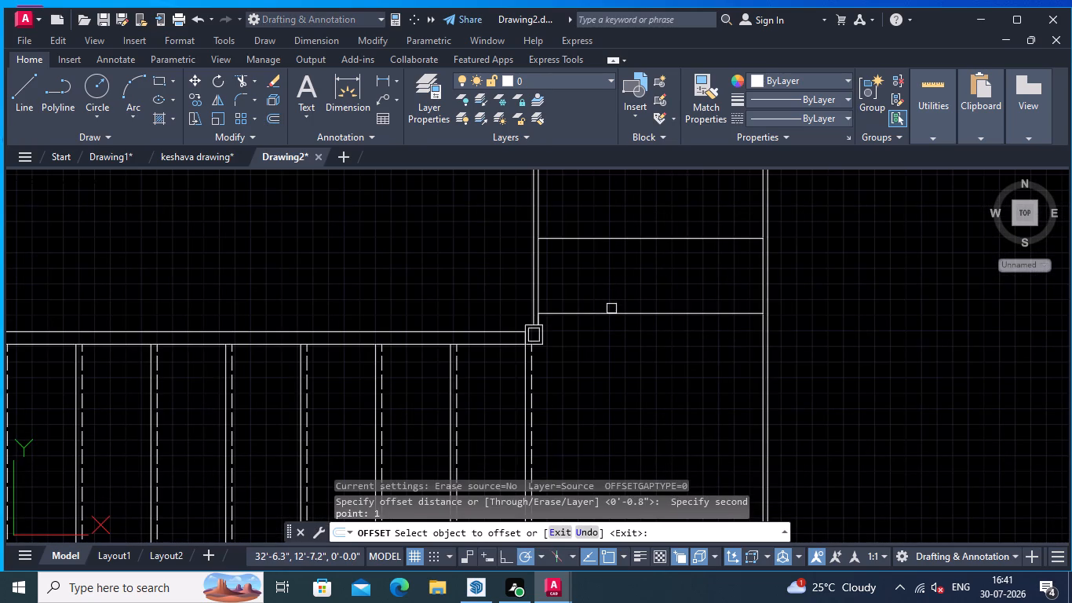
click(611, 316)
click(612, 292)
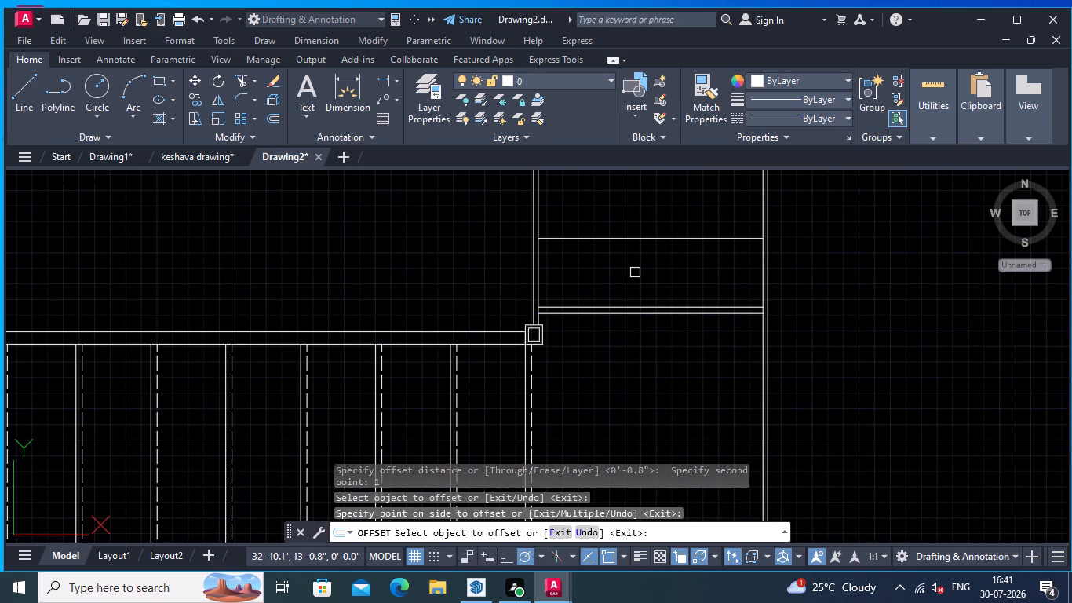
right_click(635, 272)
drag(651, 272, 659, 274)
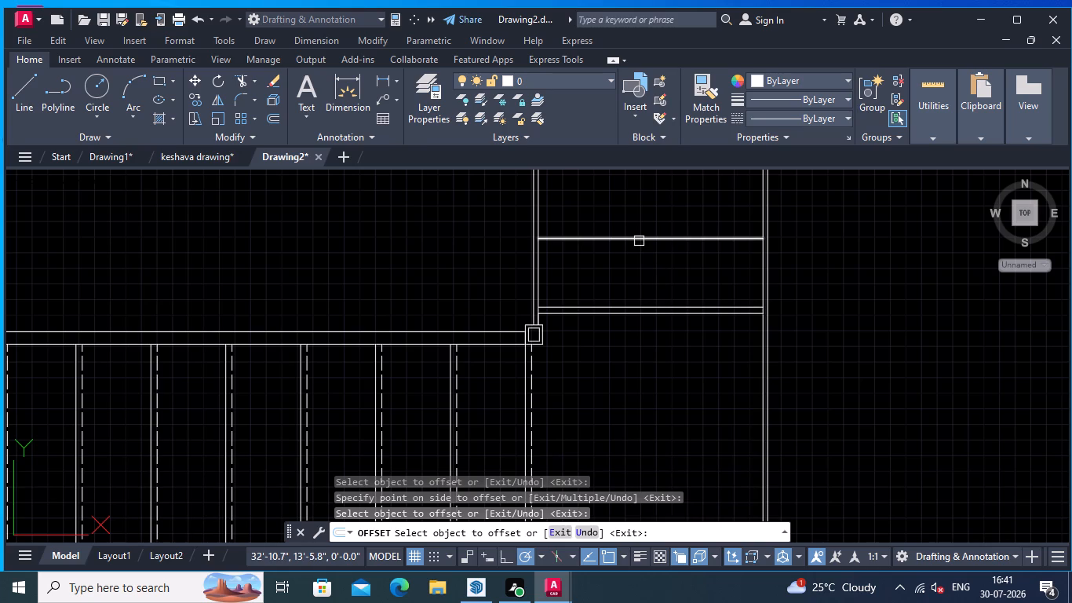
key(Return)
Give the offset tread line the dashed ACAD_ISO02 linetype with a linetype scale of 0.2.
click(616, 306)
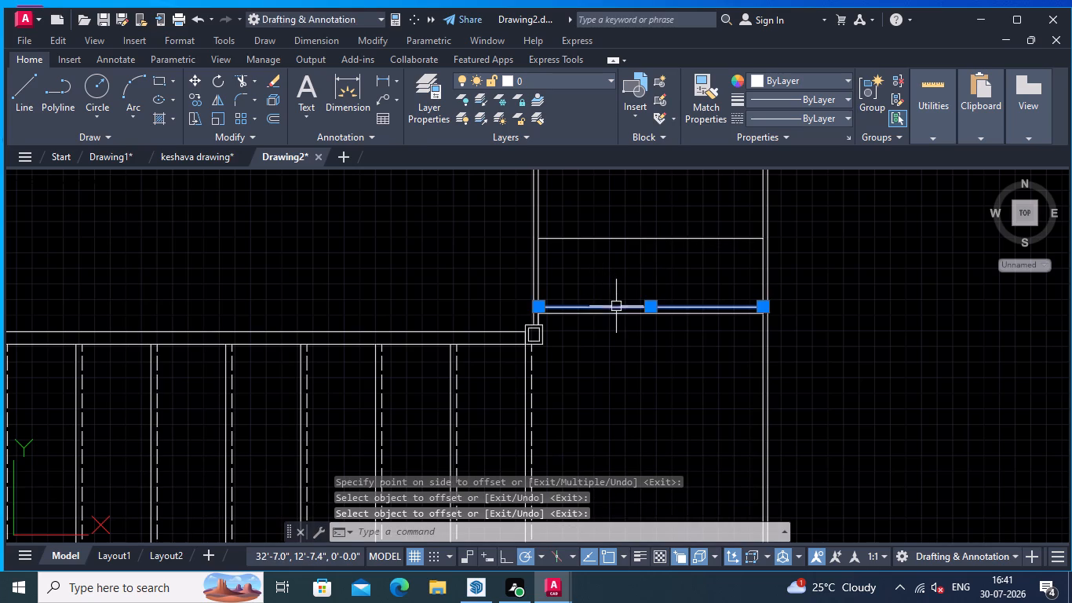
right_click(617, 290)
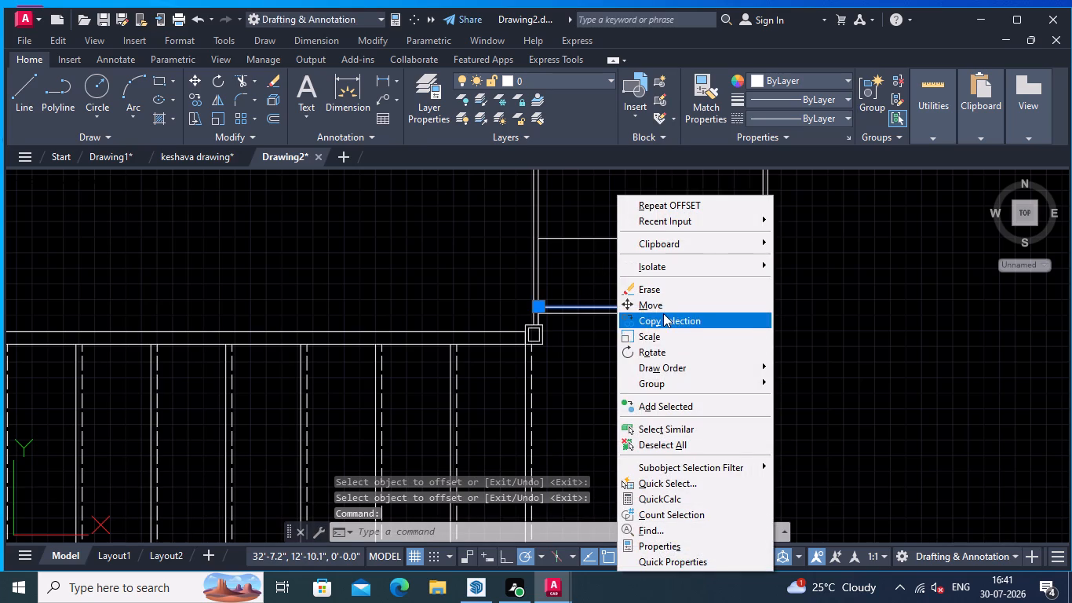
click(853, 116)
click(811, 170)
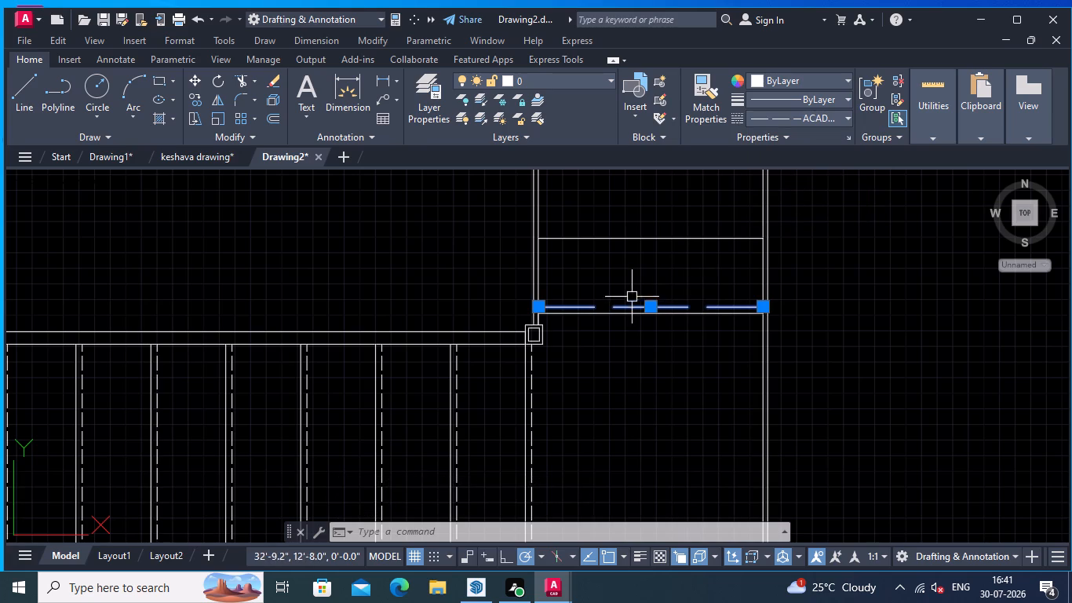
text(PRO)
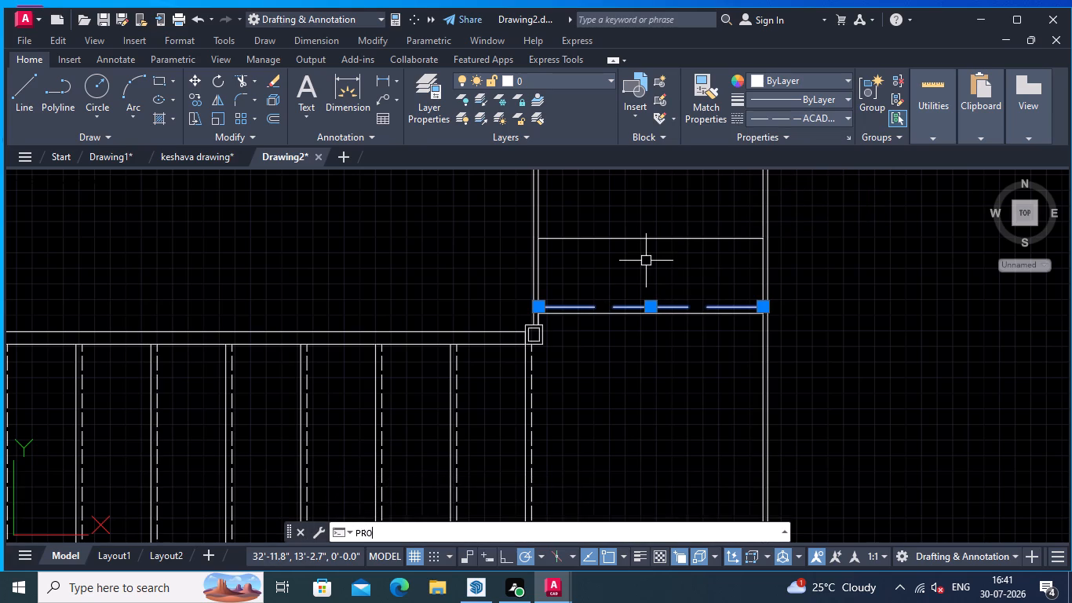
key(Return)
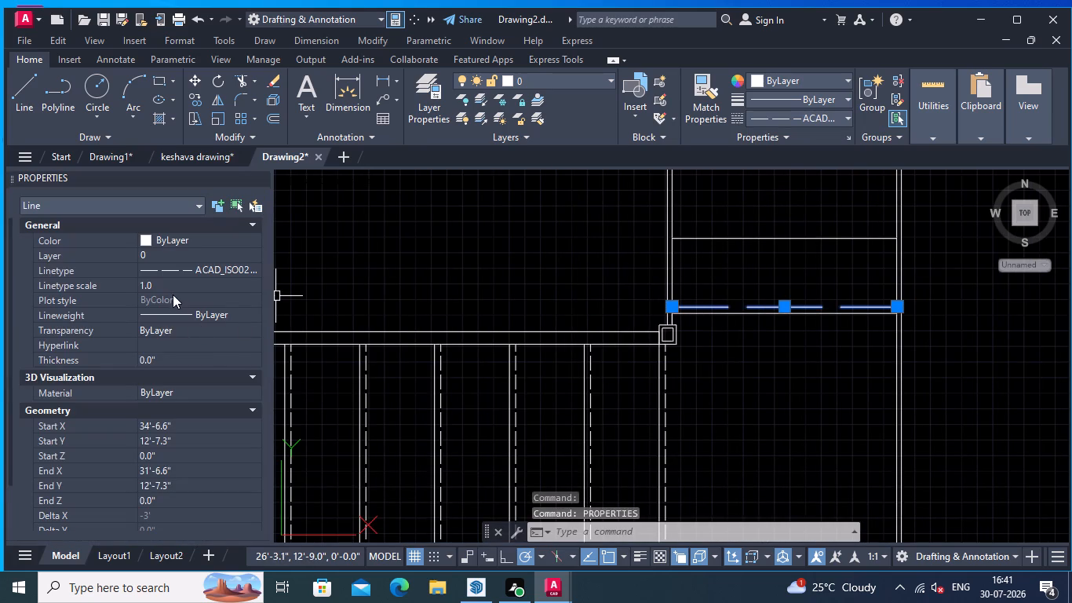
click(171, 284)
text(0.2)
key(Return)
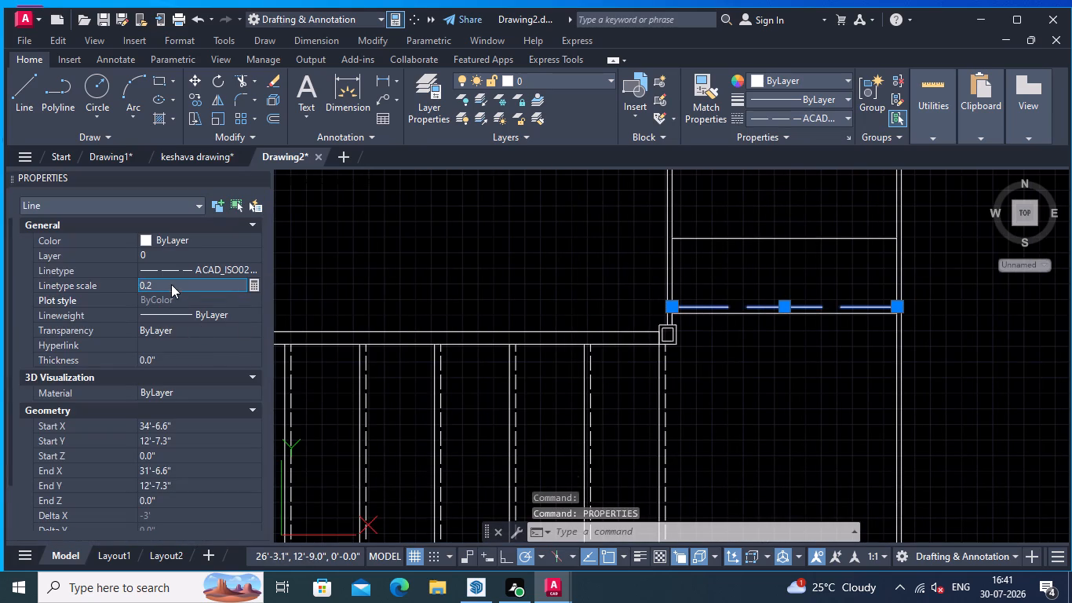
key(Return)
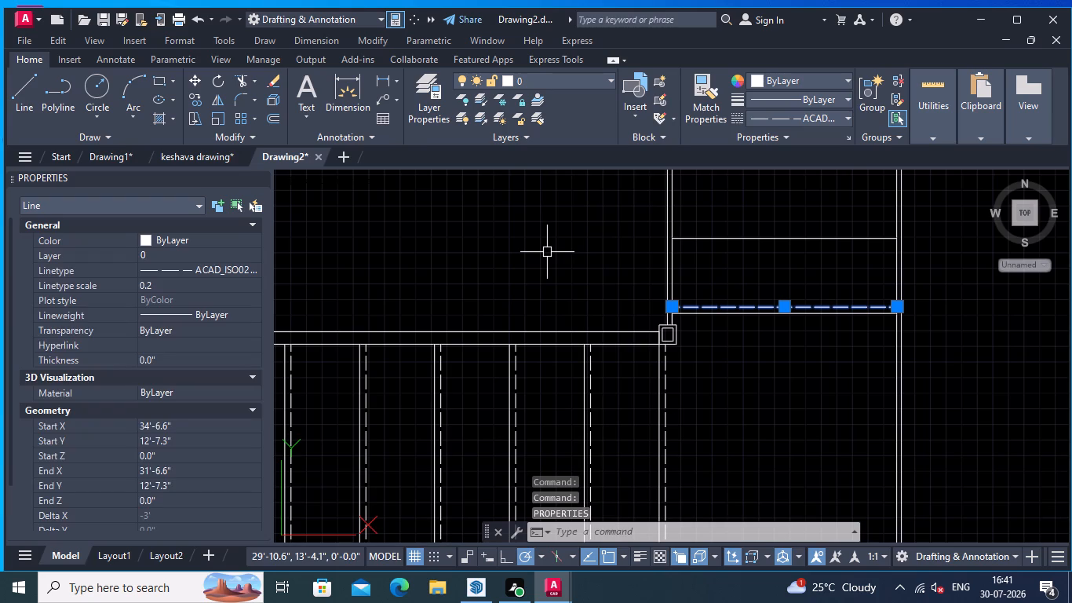
key(Return)
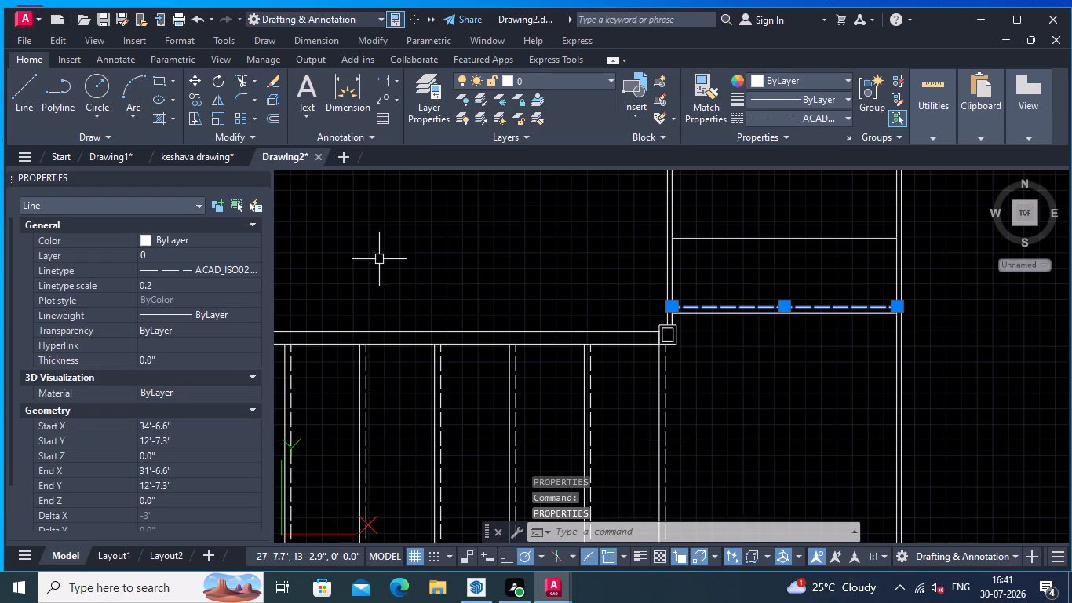
click(261, 177)
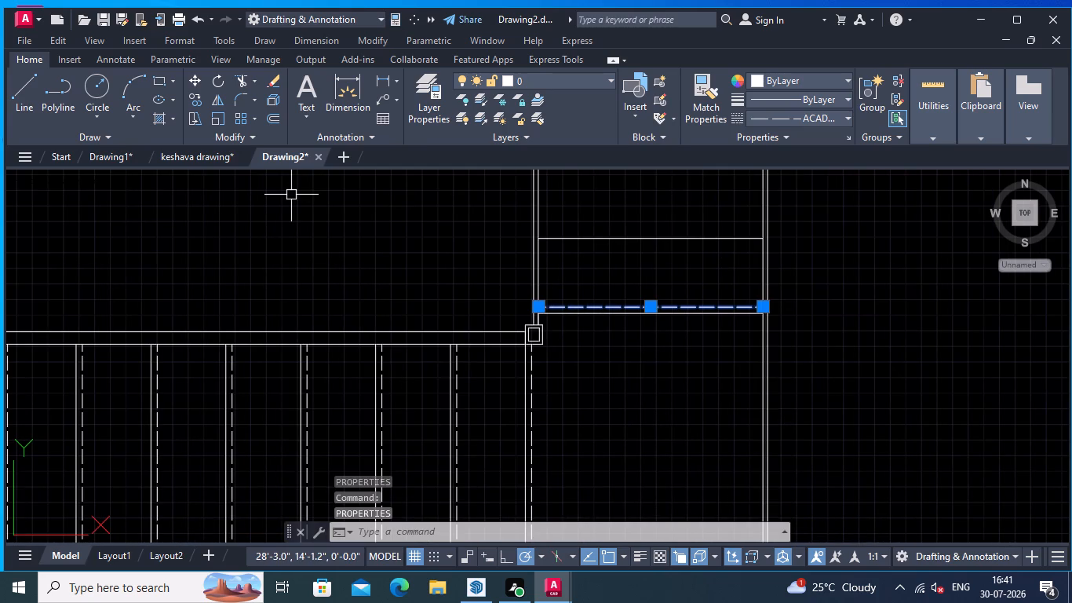
key(Escape)
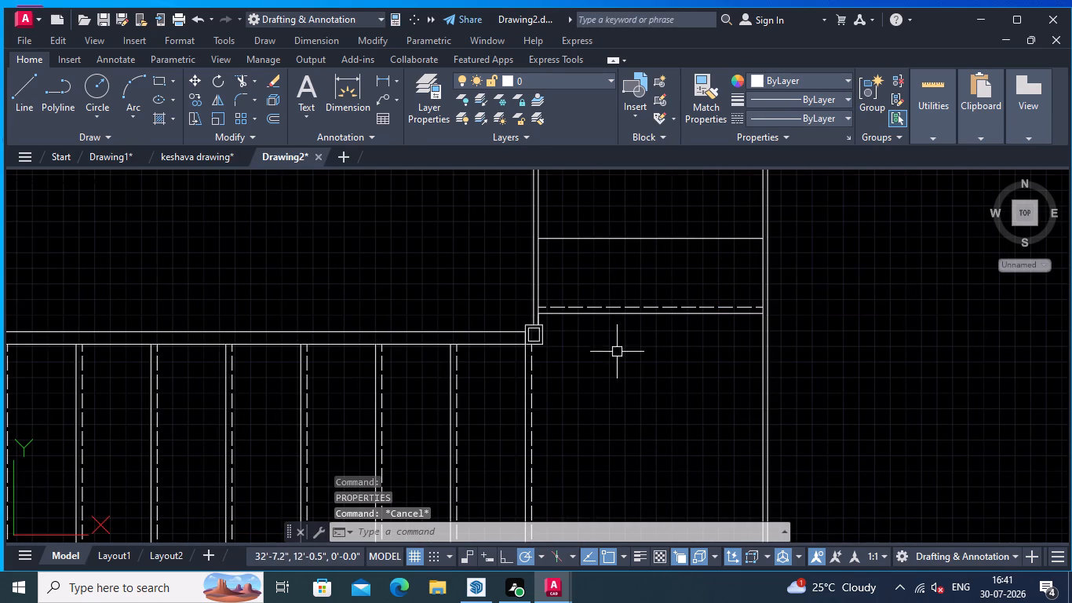
Copy the dashed line up the turning flight as an array of 5 items spaced 1' apart.
middle_drag(614, 364, 596, 411)
scroll(589, 331, up, 2)
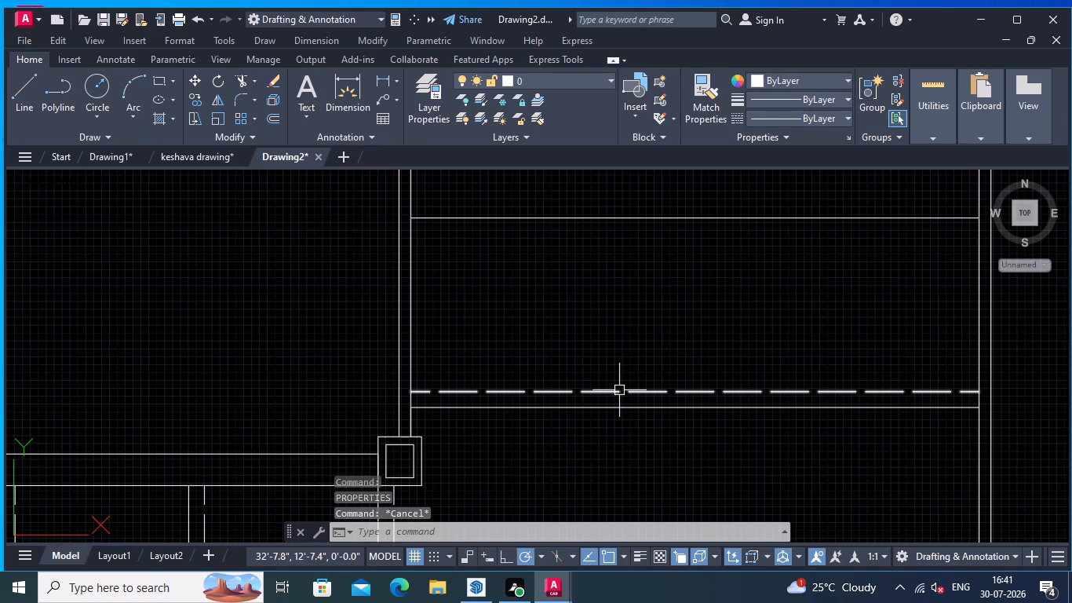
click(619, 390)
click(189, 94)
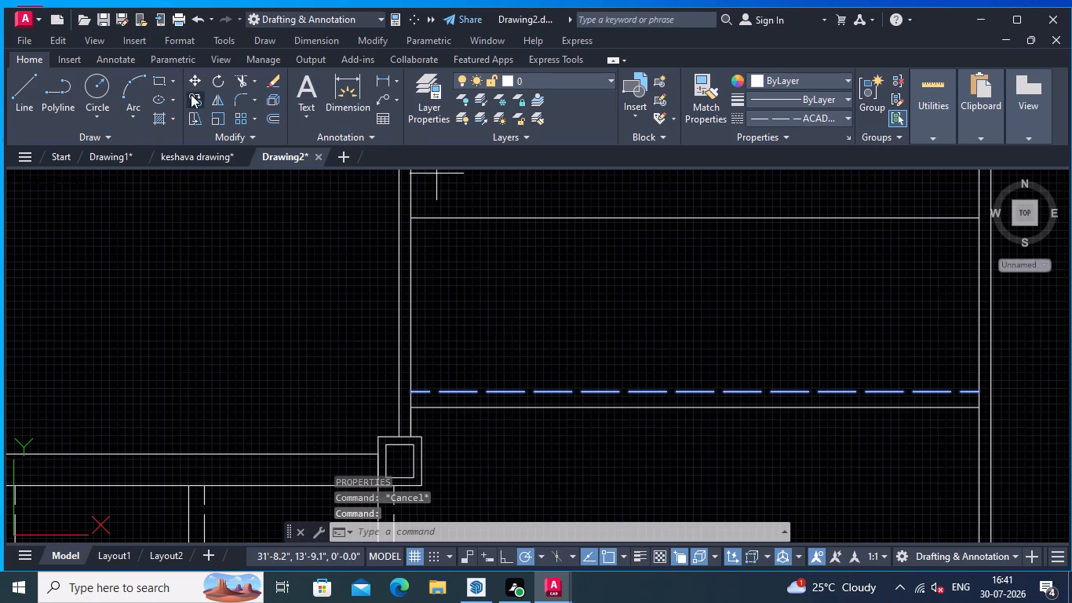
click(698, 389)
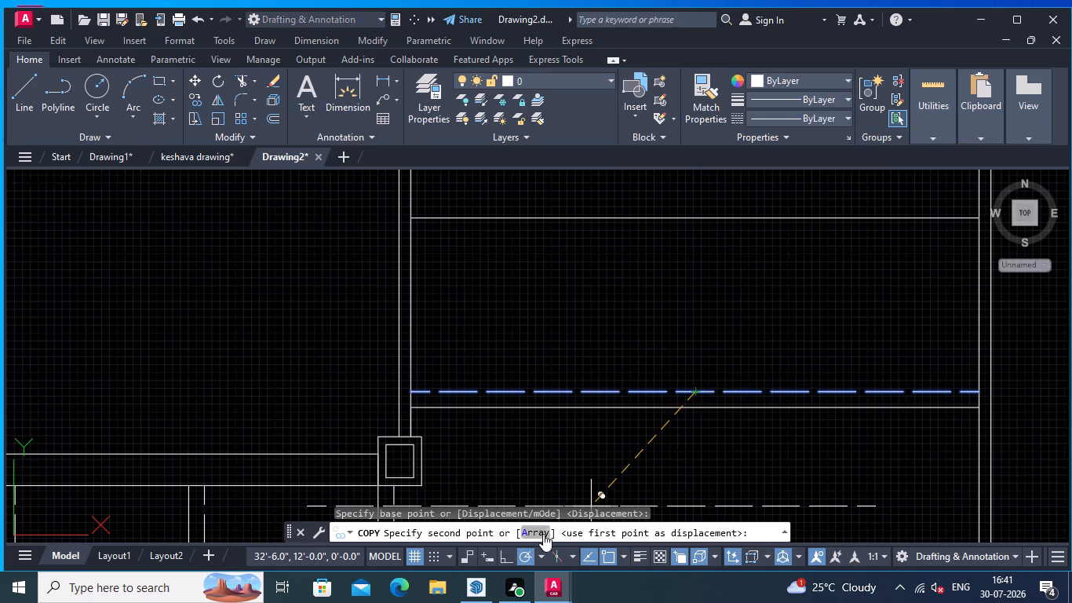
click(541, 530)
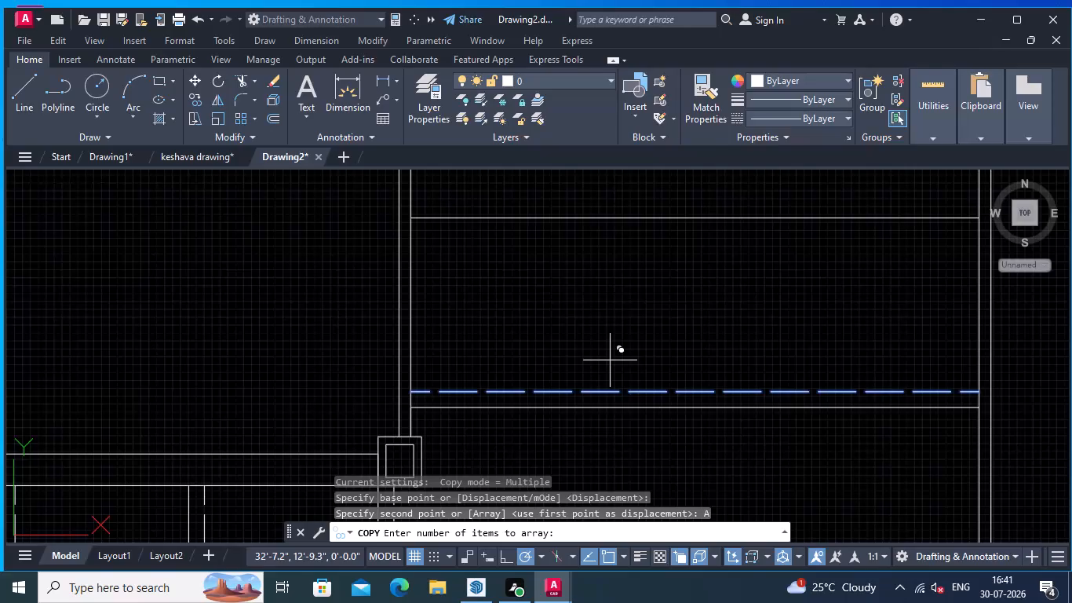
key(5)
key(Return)
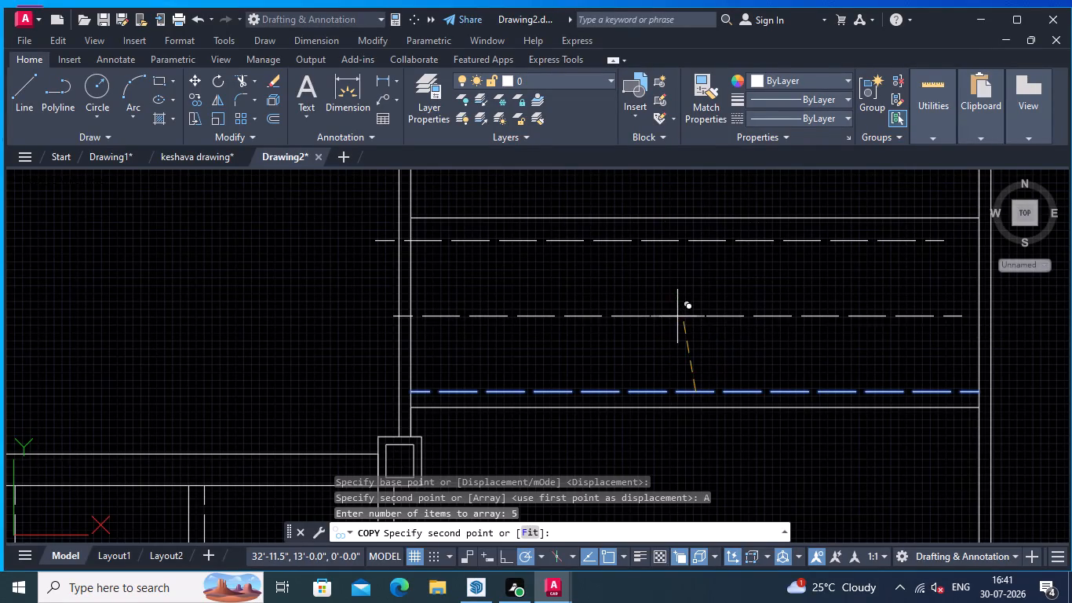
middle_drag(677, 316, 671, 346)
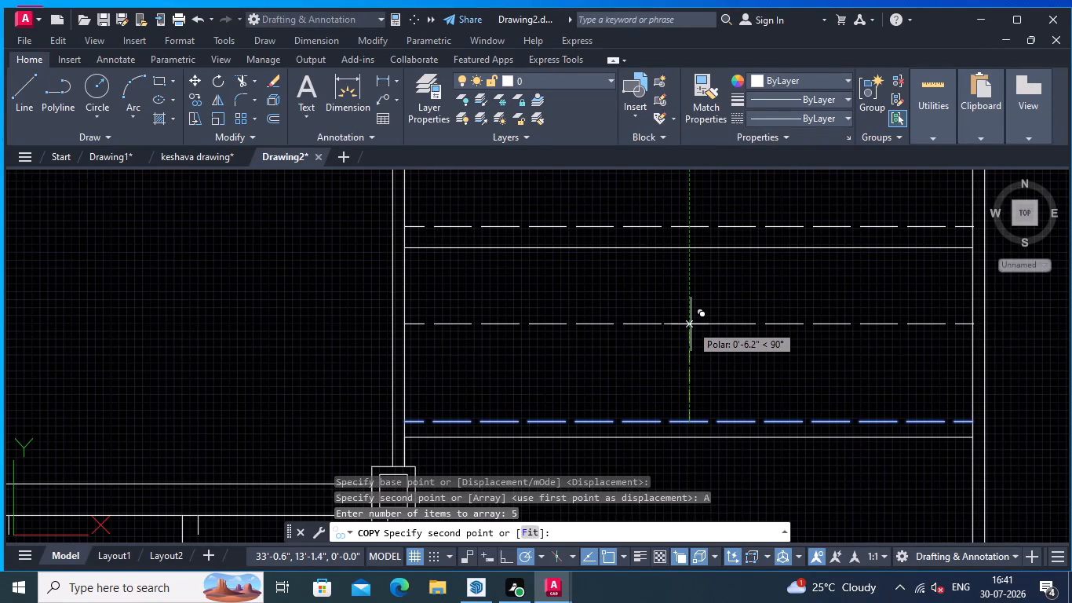
key(1)
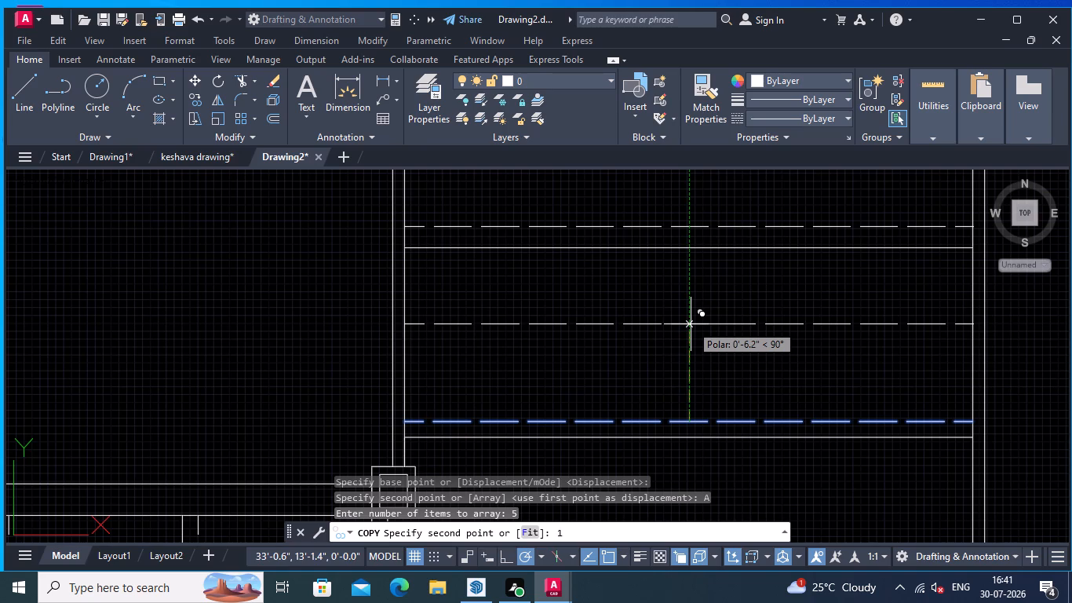
key(apostrophe)
key(Return)
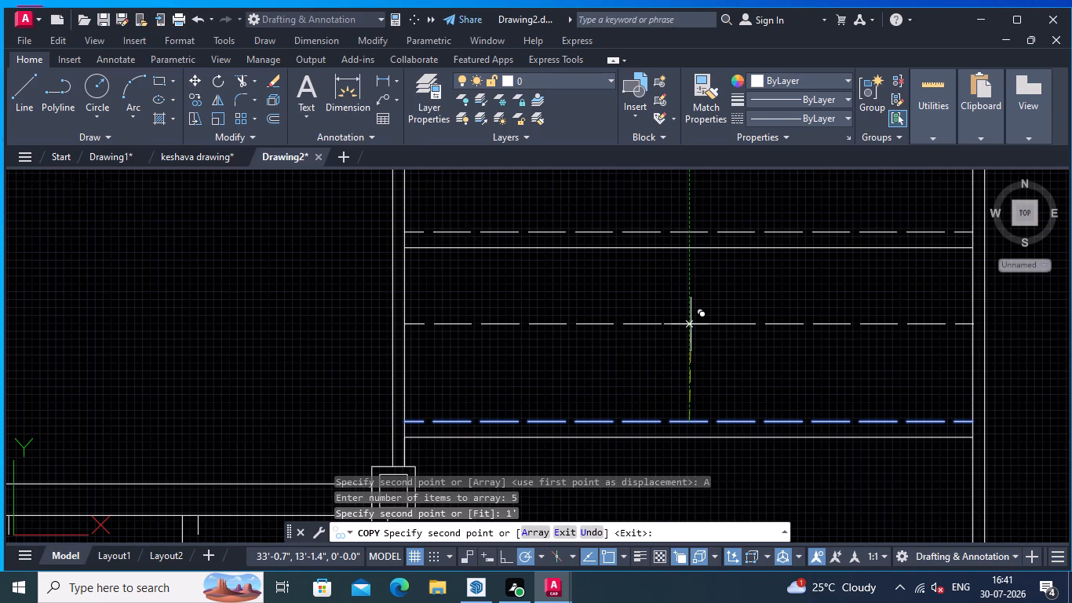
key(Return)
Trim the turning flight's vertical side and rail lines above its topmost dashed tread line with a fence.
scroll(701, 325, down, 3)
middle_drag(699, 327, 688, 405)
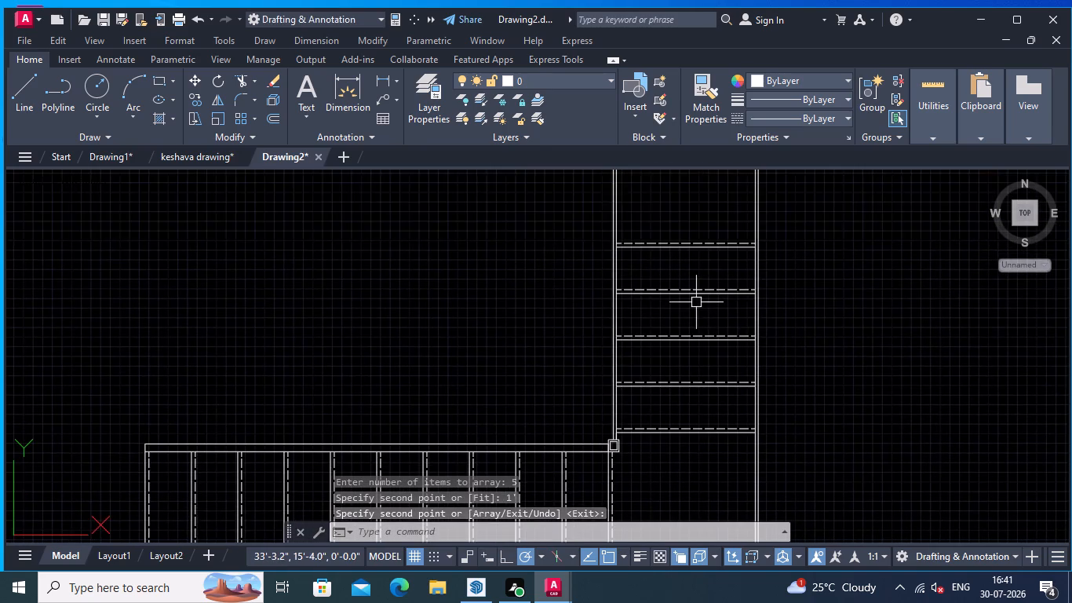
middle_drag(696, 302, 701, 395)
middle_drag(688, 316, 695, 193)
scroll(691, 203, down, 1)
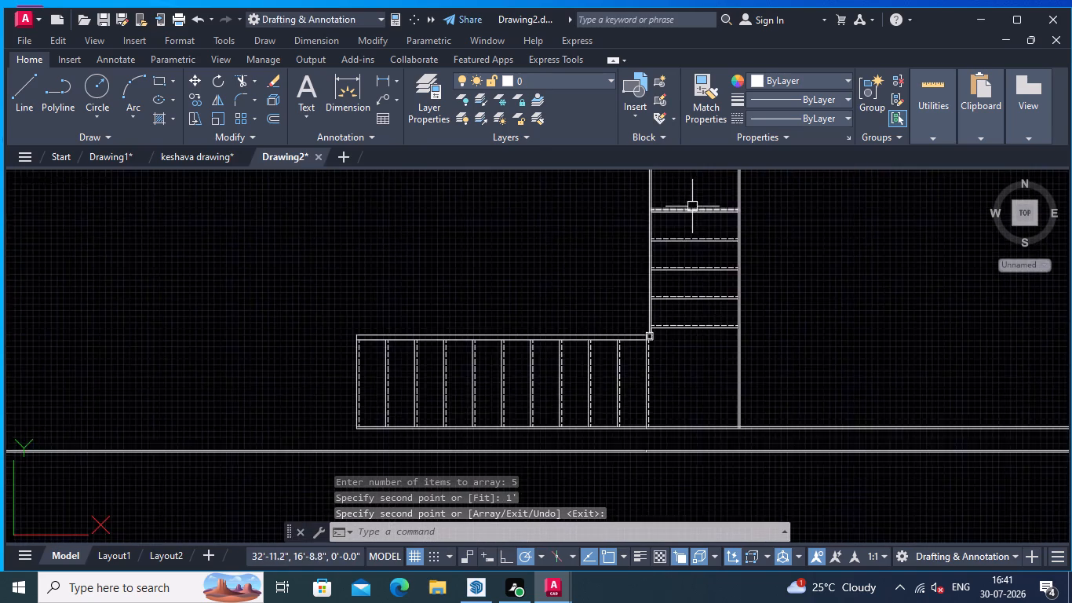
scroll(693, 210, down, 1)
middle_drag(698, 221, 707, 356)
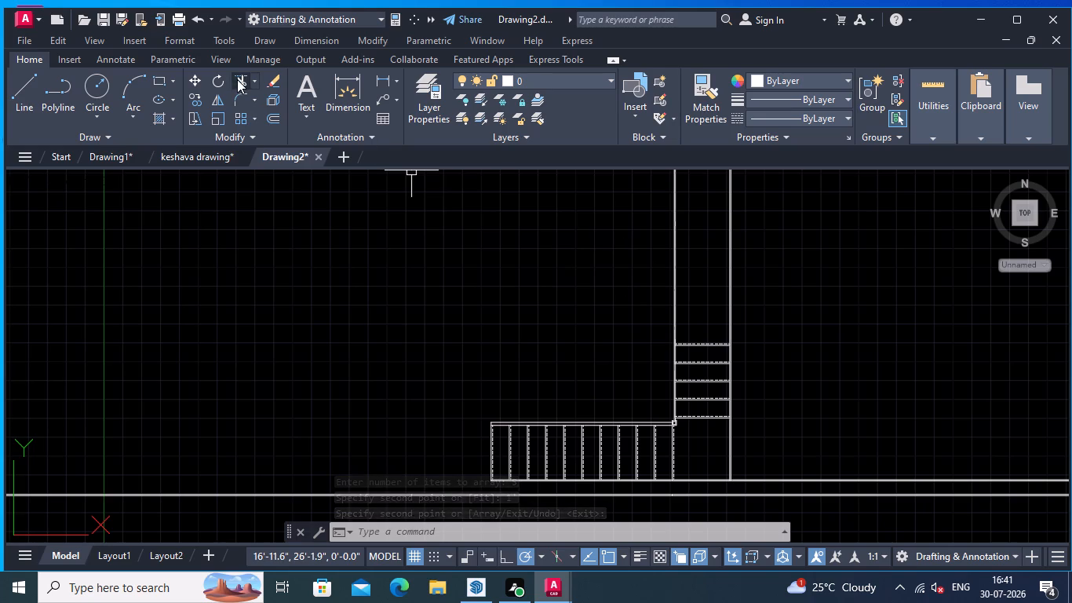
click(240, 78)
click(565, 267)
click(870, 254)
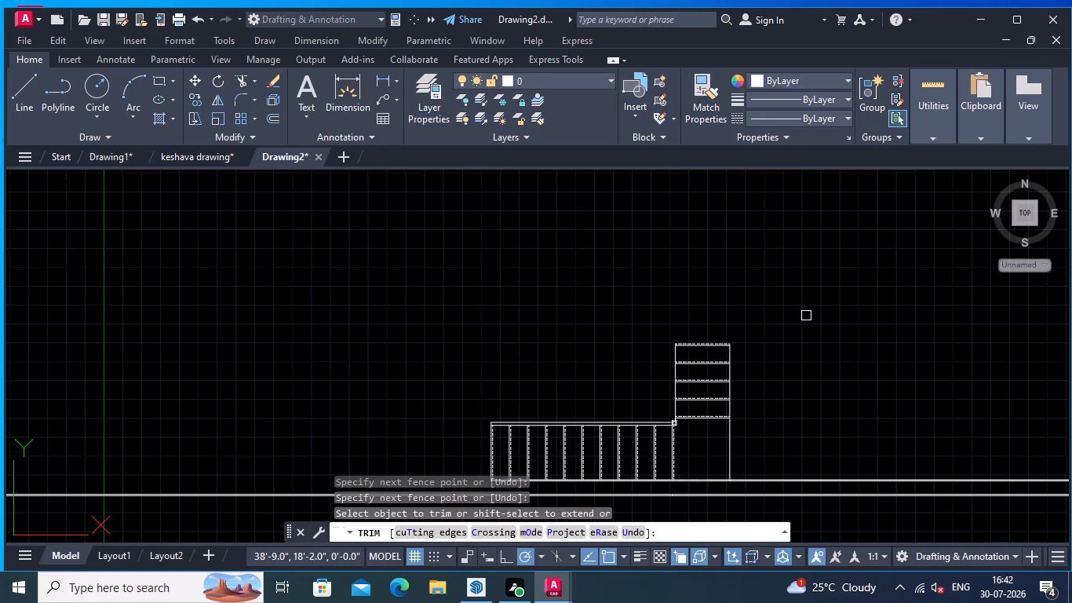
middle_drag(806, 316, 772, 213)
scroll(774, 321, up, 1)
middle_drag(756, 312, 771, 370)
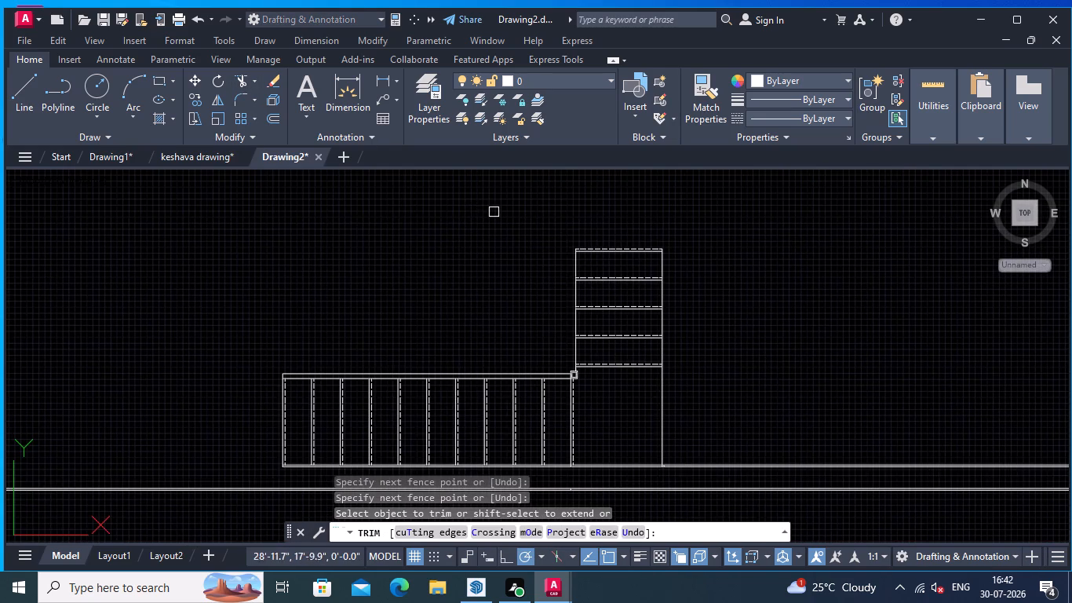
right_click(353, 204)
click(392, 214)
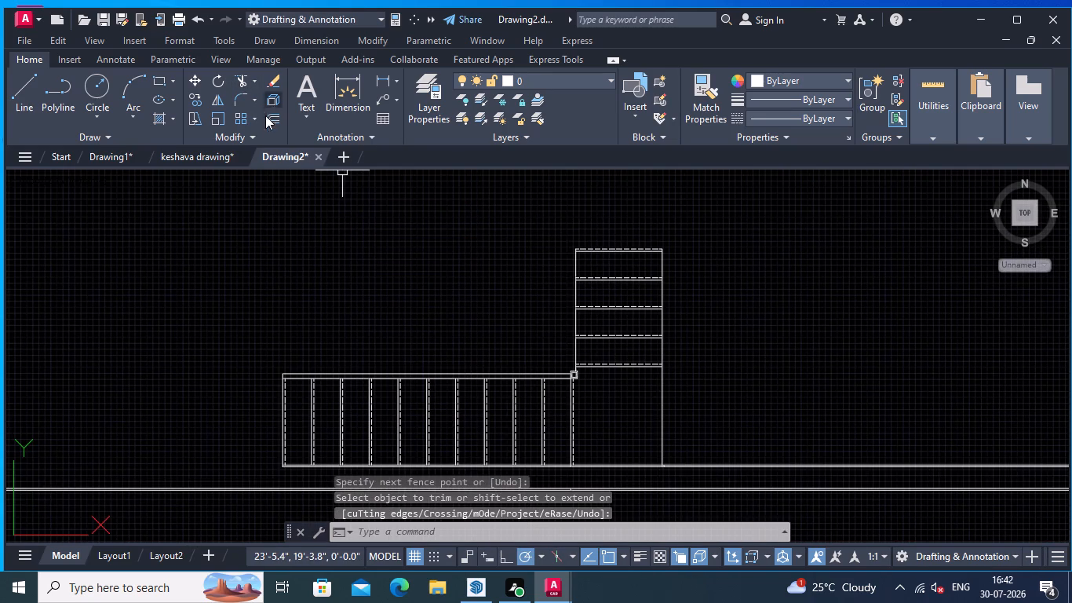
Offset both vertical side lines of the turning flight outward by 0.75" to form its side rails.
click(269, 121)
middle_drag(499, 296, 549, 301)
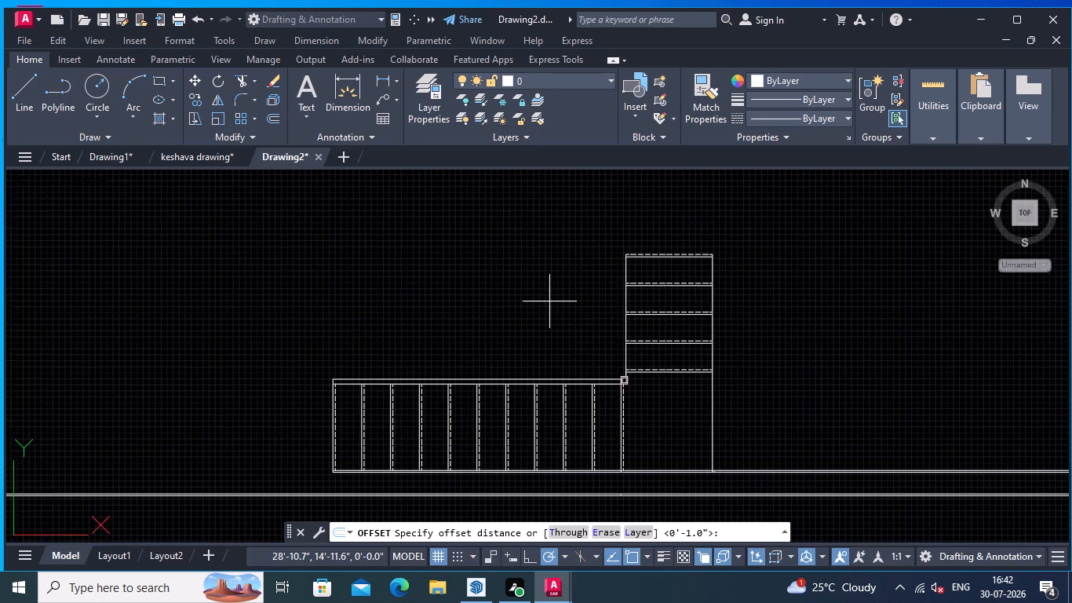
scroll(549, 301, up, 2)
click(738, 368)
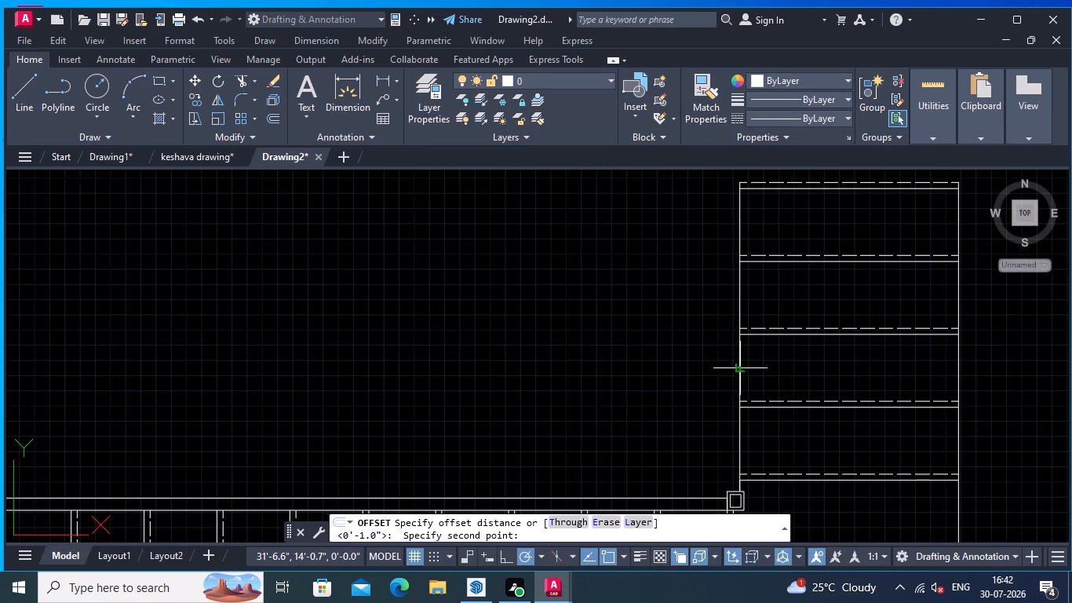
text(.75)
key(Return)
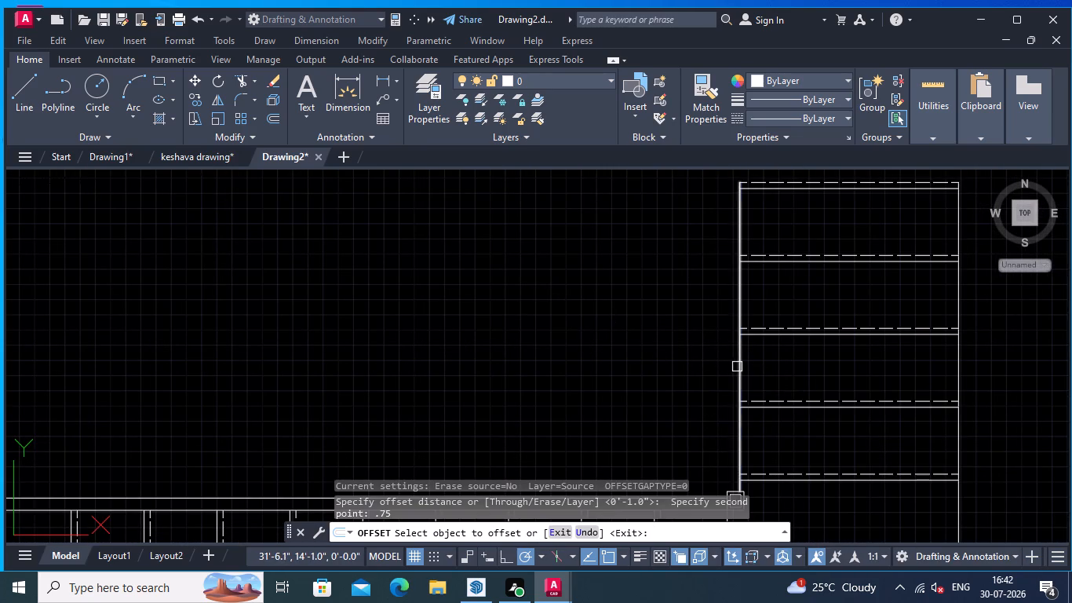
click(737, 367)
click(729, 367)
middle_drag(910, 377, 848, 325)
click(897, 329)
click(917, 327)
middle_drag(926, 356, 895, 311)
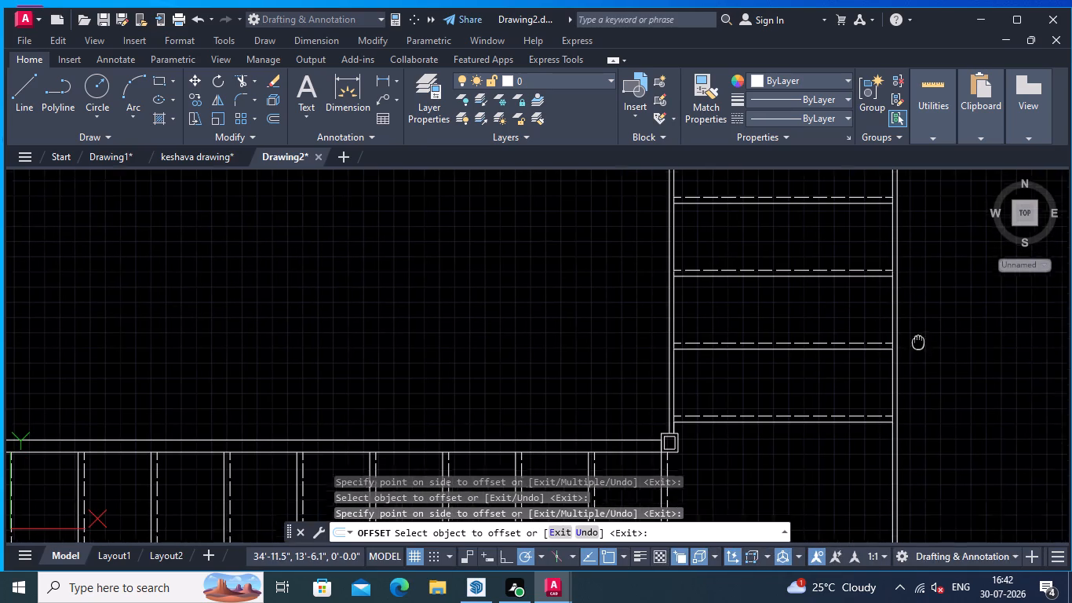
middle_drag(895, 311, 876, 278)
scroll(886, 337, down, 1)
middle_drag(873, 375, 873, 355)
scroll(881, 386, down, 1)
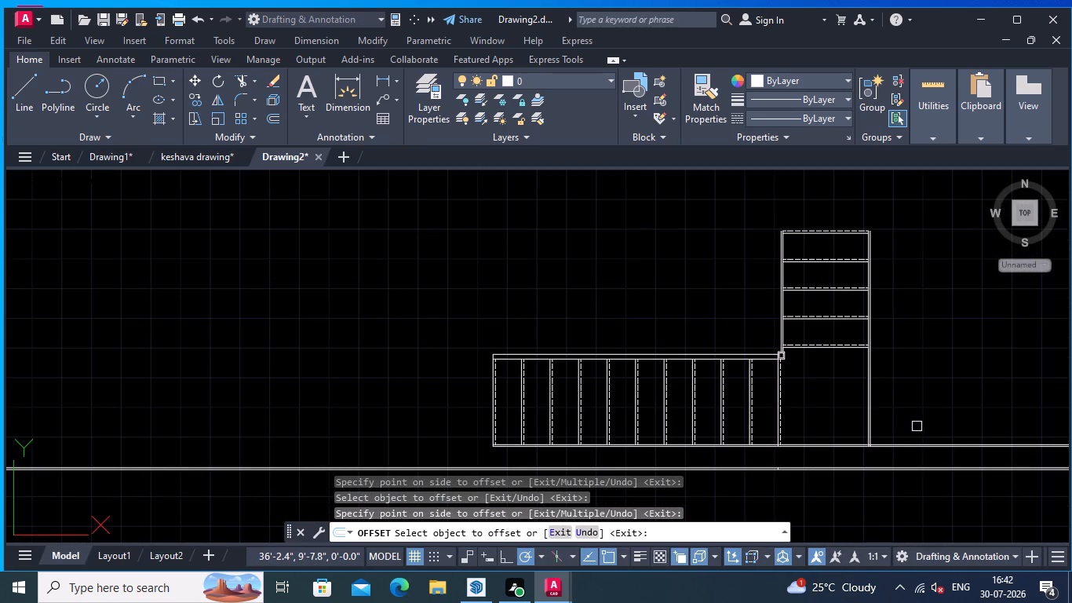
Trim the straight flight's lower side and rail lines beyond the turning flight's outer rail with a fence.
middle_drag(916, 426, 905, 410)
right_click(421, 228)
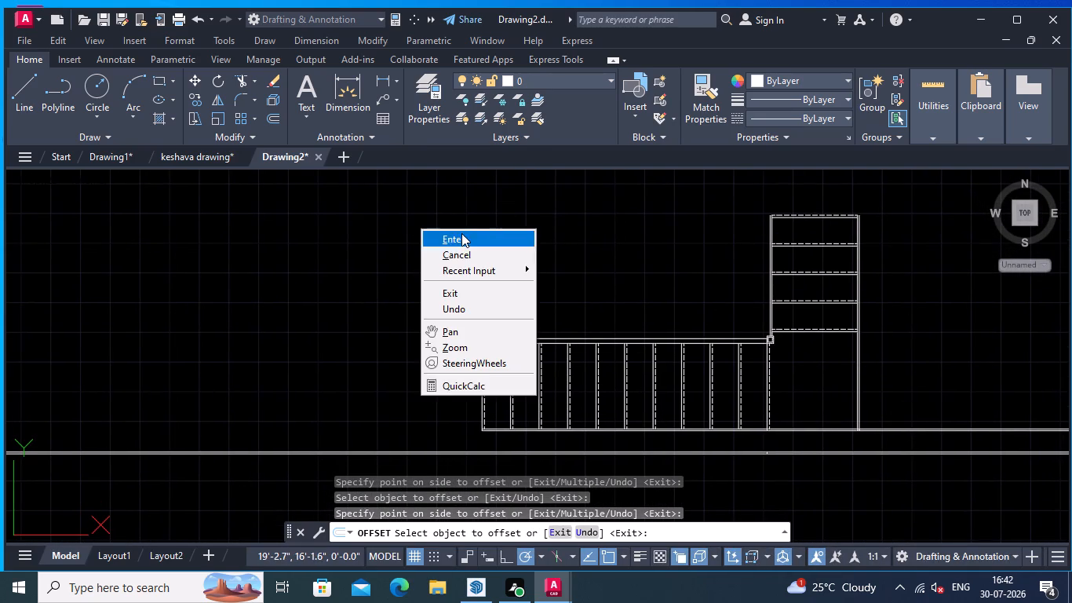
click(461, 233)
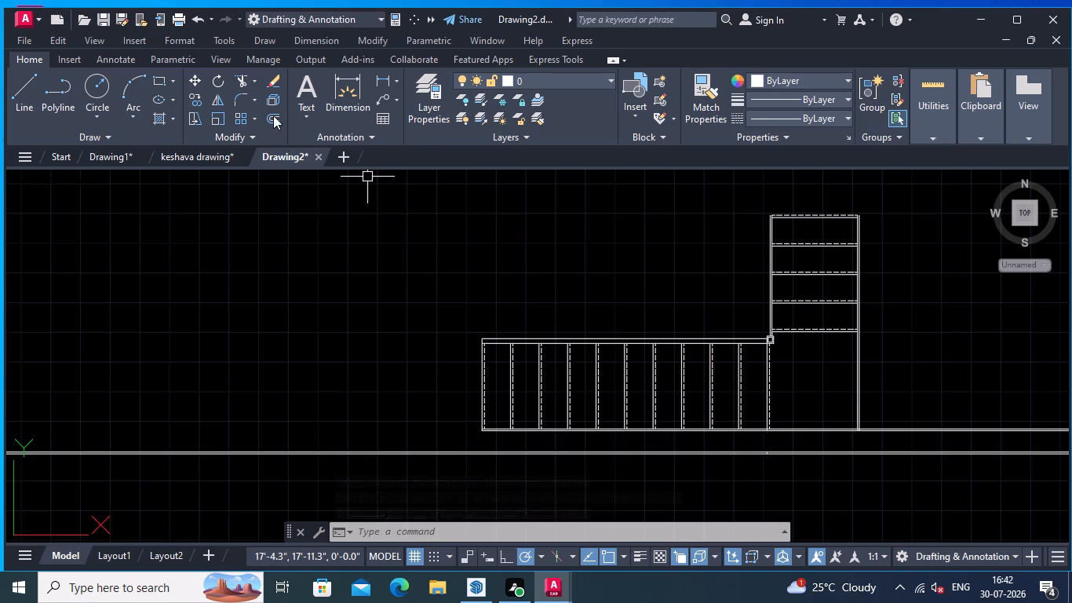
click(242, 76)
click(947, 389)
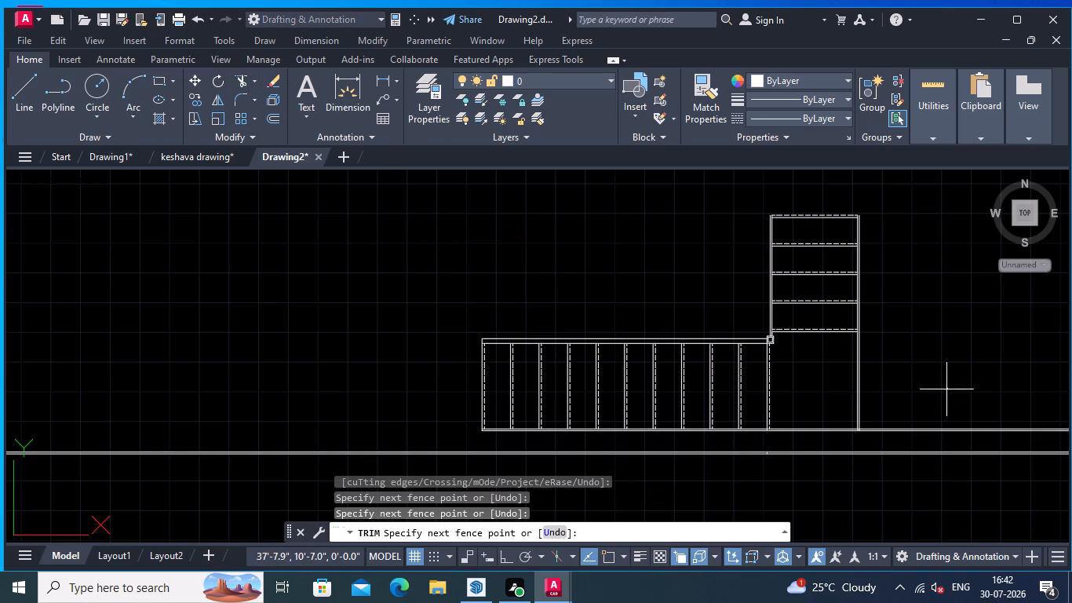
click(939, 444)
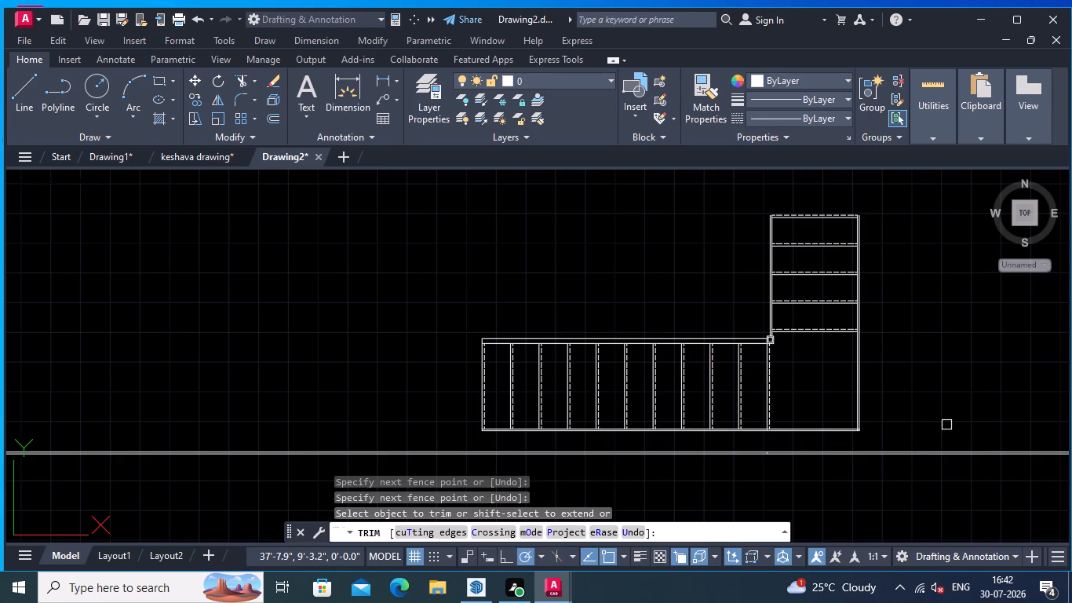
key(Return)
Offset the turning flight's outermost rail line outward by 9".
middle_drag(953, 351, 725, 369)
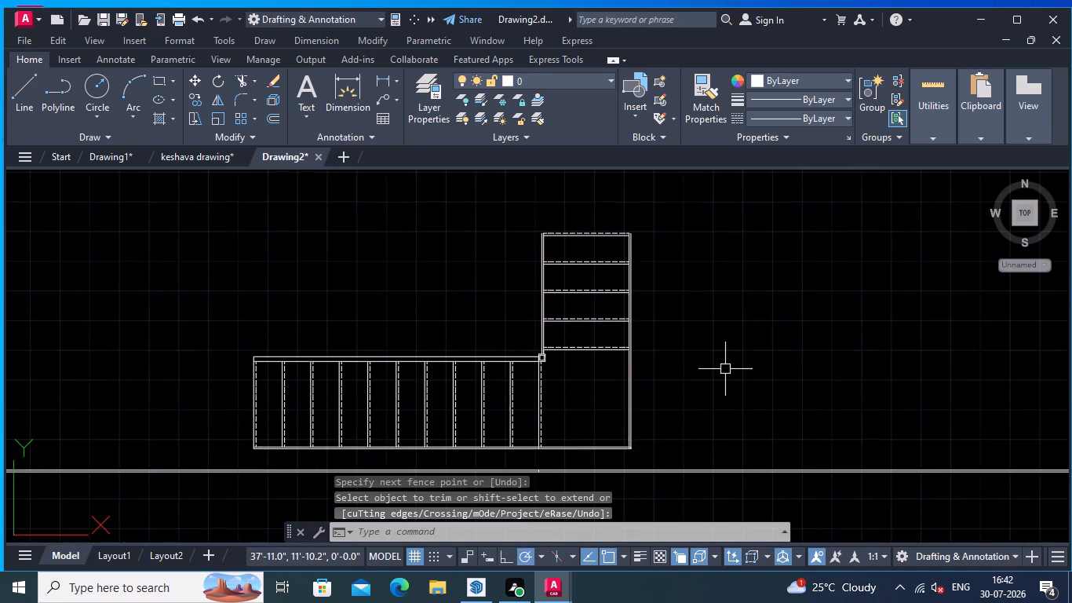
scroll(724, 362, up, 1)
middle_drag(660, 367, 708, 354)
scroll(657, 355, up, 1)
right_click(660, 327)
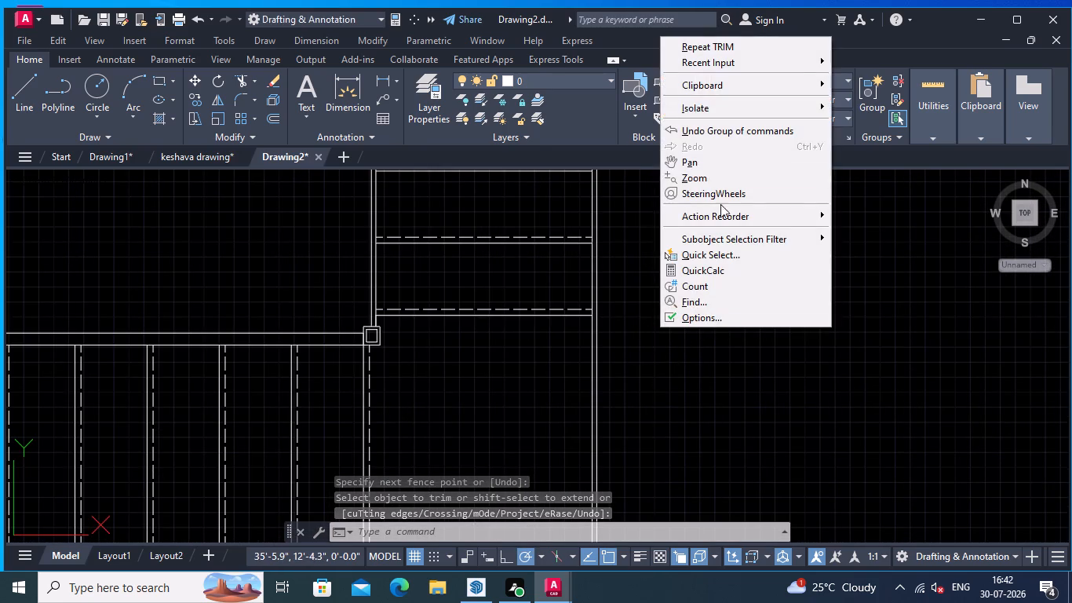
click(277, 121)
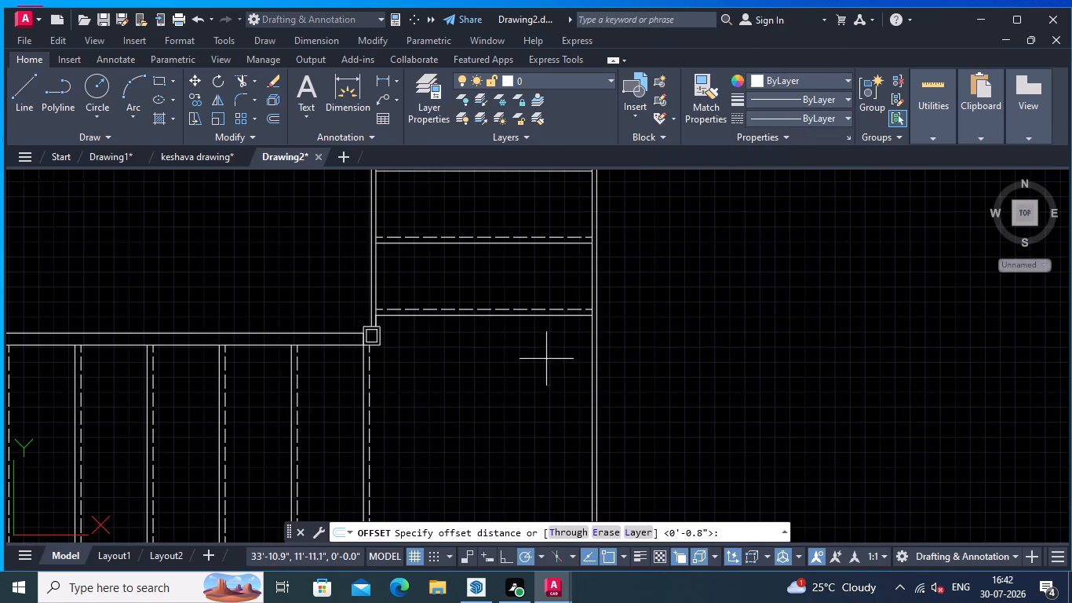
scroll(548, 368, up, 2)
click(667, 379)
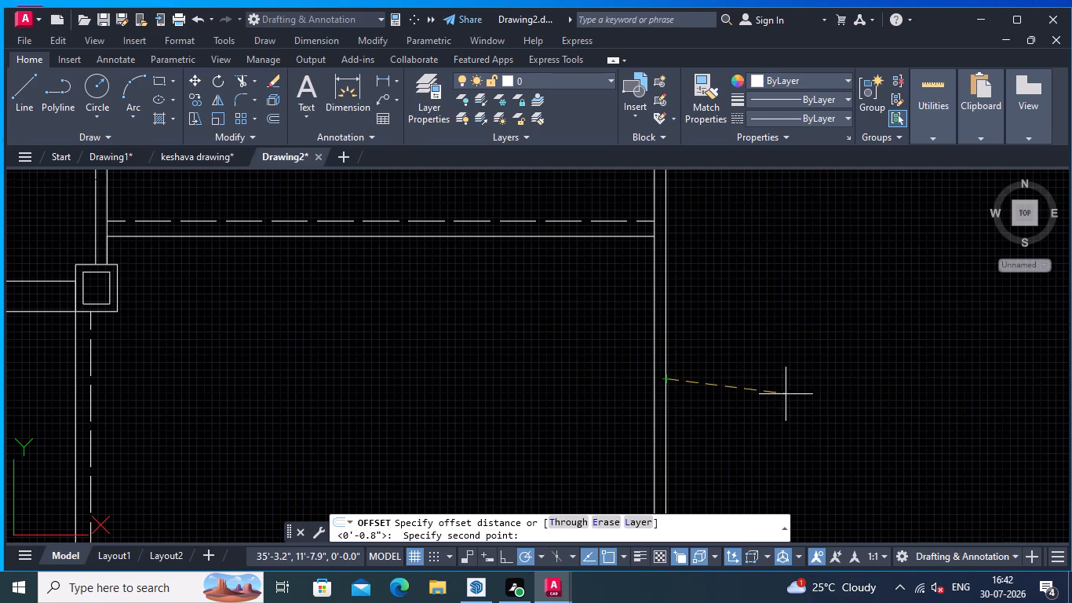
key(9)
key(Return)
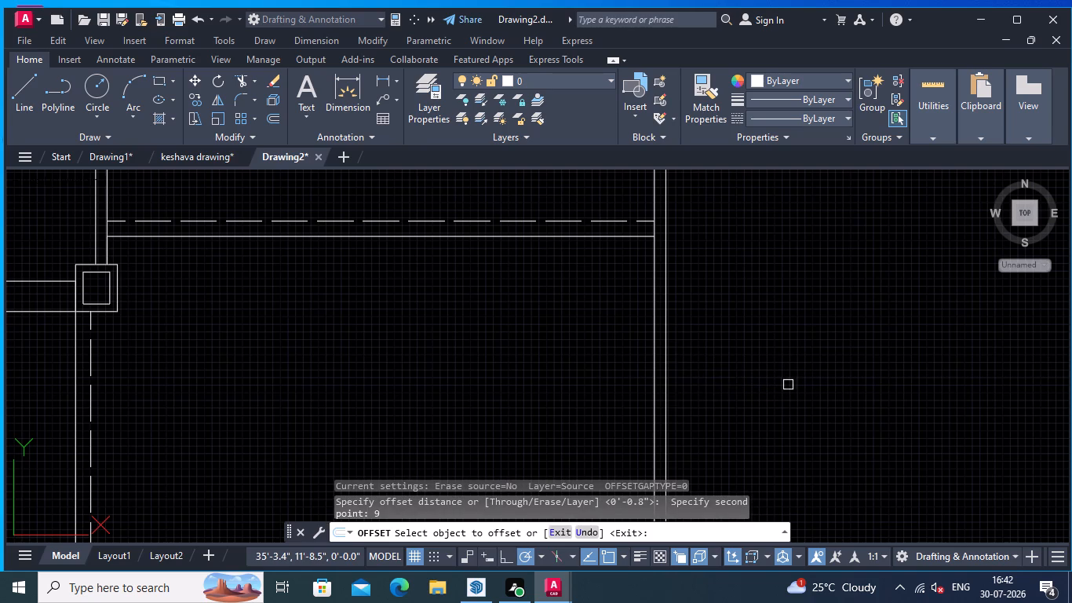
click(665, 418)
click(768, 418)
scroll(802, 389, down, 3)
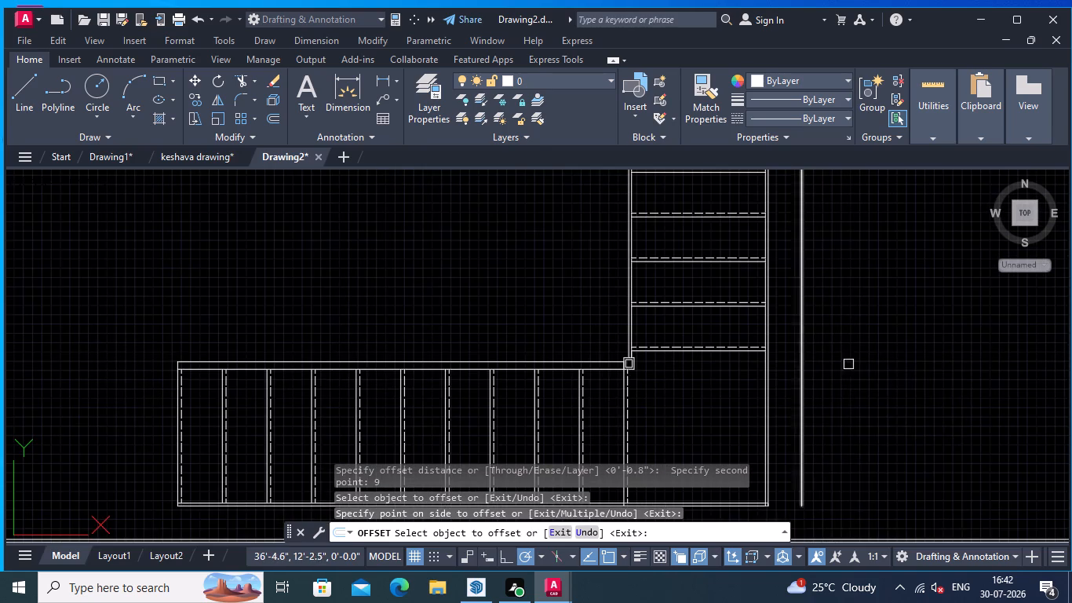
right_click(848, 364)
click(882, 370)
Offset the new outer vertical line outward by 0.75" to make a double line.
right_click(881, 358)
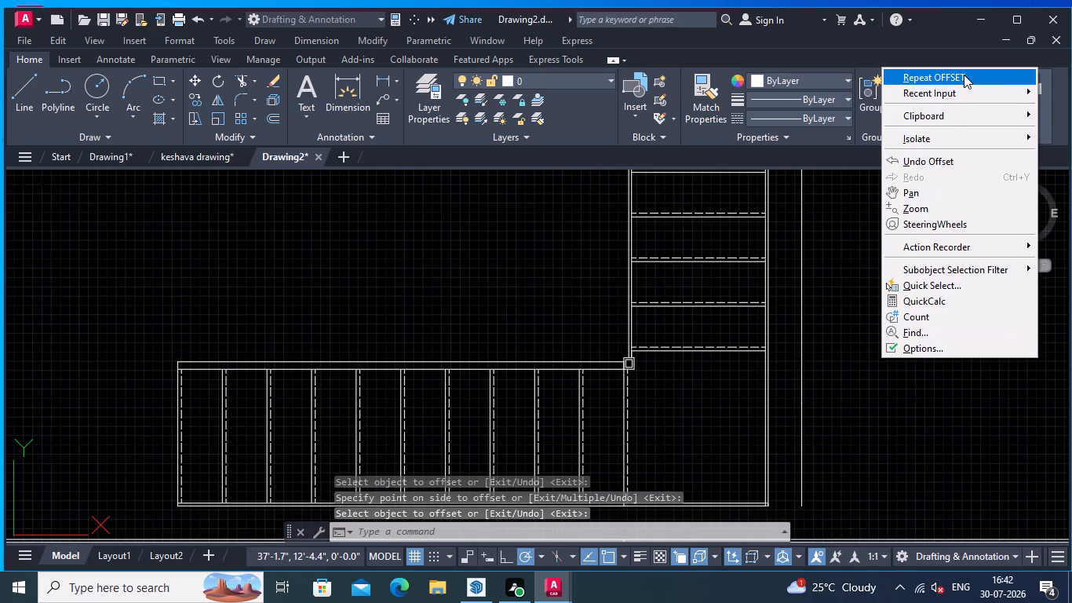
click(964, 75)
click(800, 332)
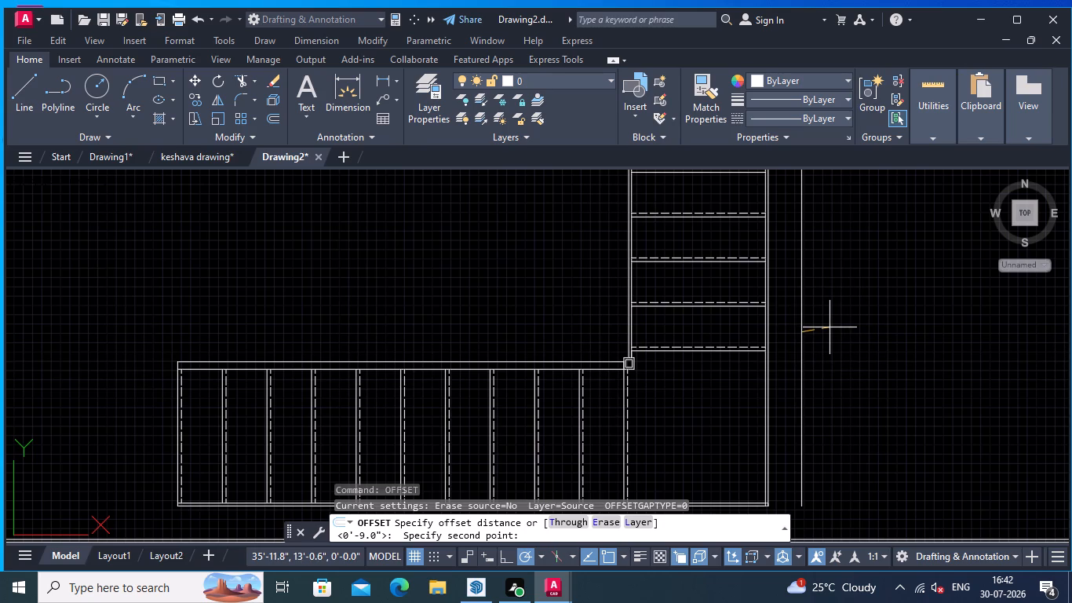
text(.75)
key(Return)
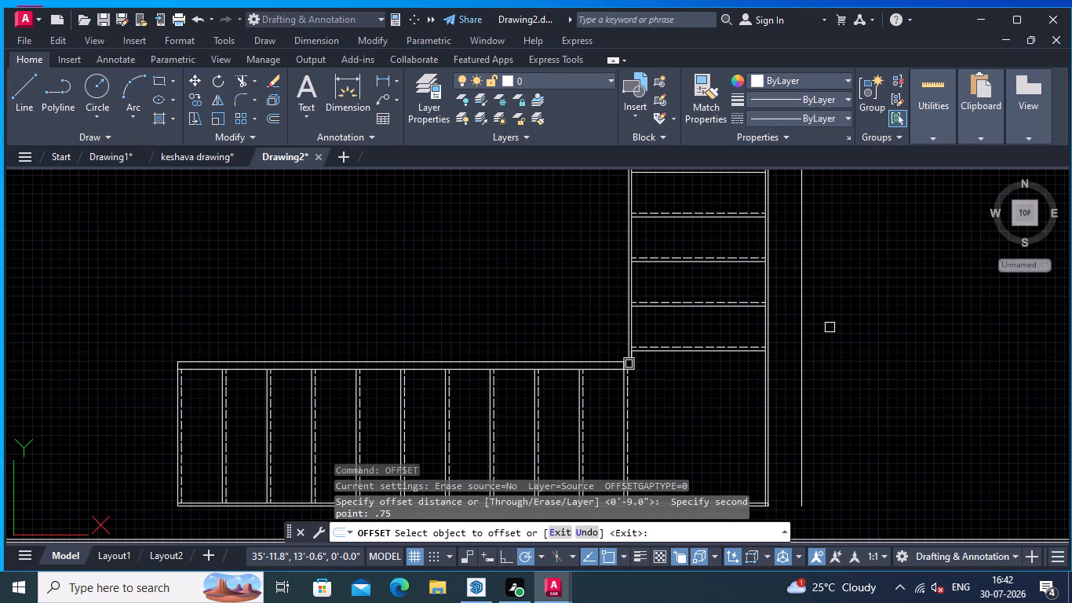
click(801, 380)
click(867, 375)
scroll(851, 417, down, 2)
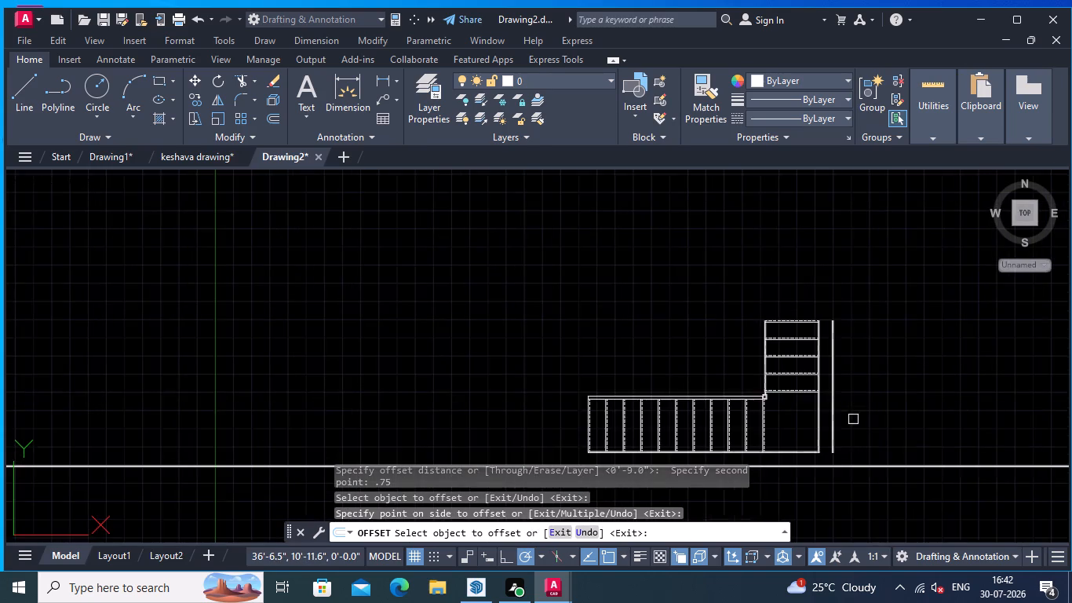
middle_drag(853, 419, 855, 402)
scroll(902, 437, up, 2)
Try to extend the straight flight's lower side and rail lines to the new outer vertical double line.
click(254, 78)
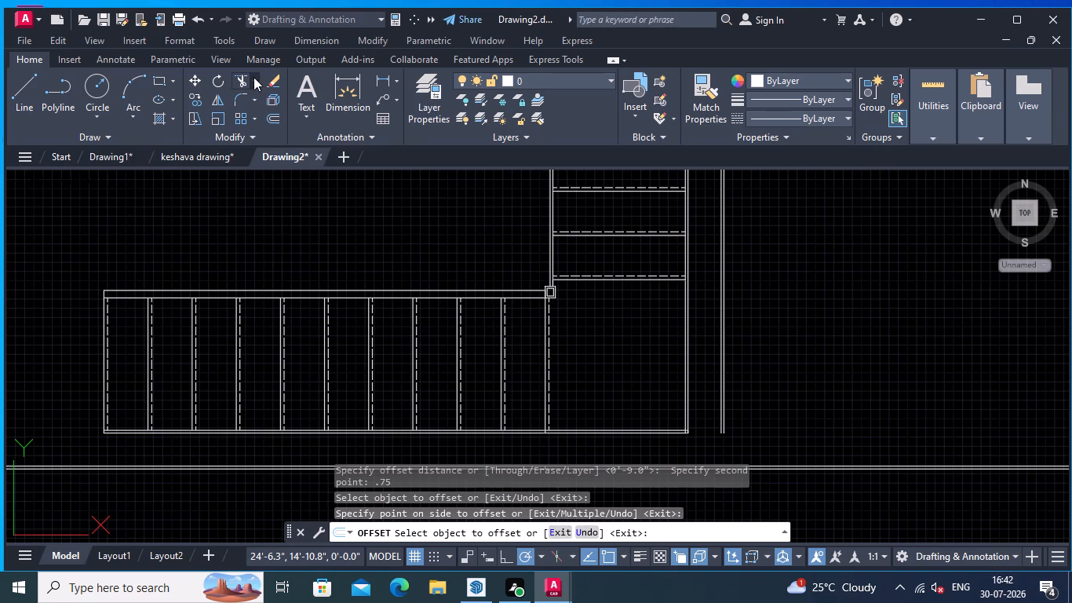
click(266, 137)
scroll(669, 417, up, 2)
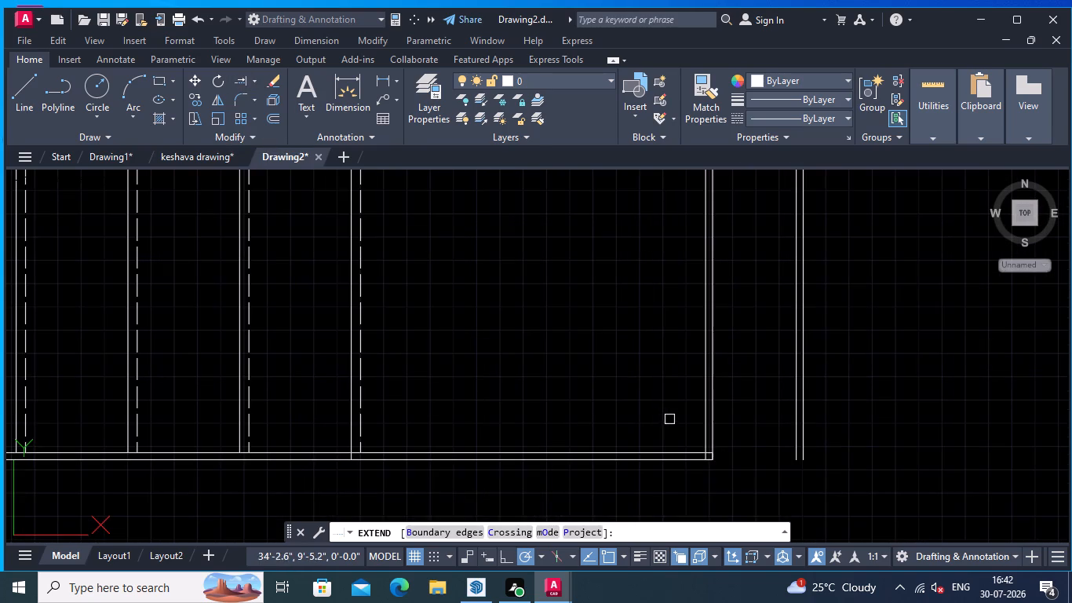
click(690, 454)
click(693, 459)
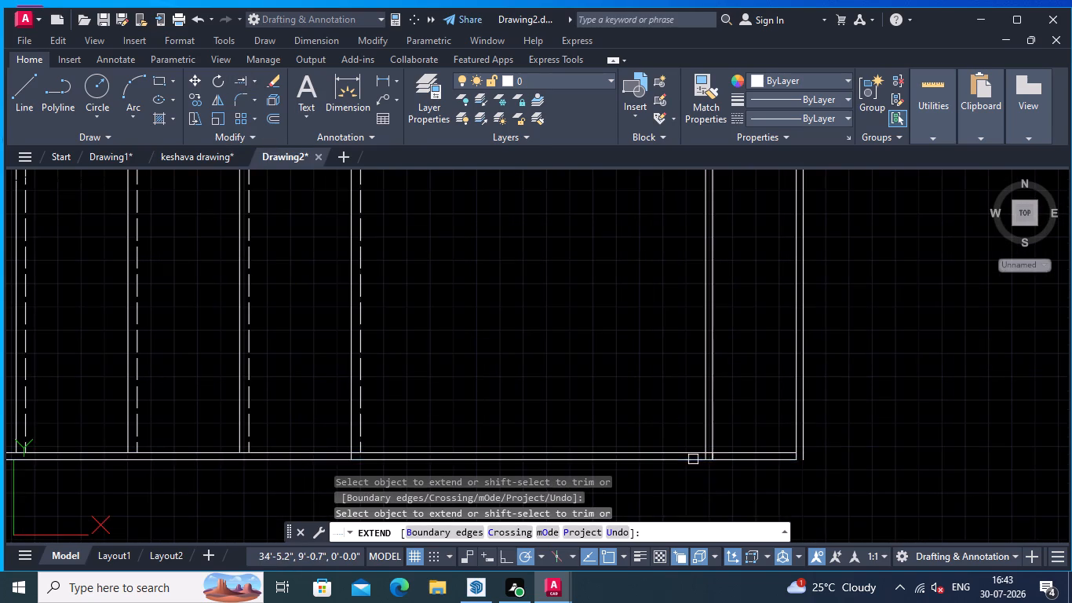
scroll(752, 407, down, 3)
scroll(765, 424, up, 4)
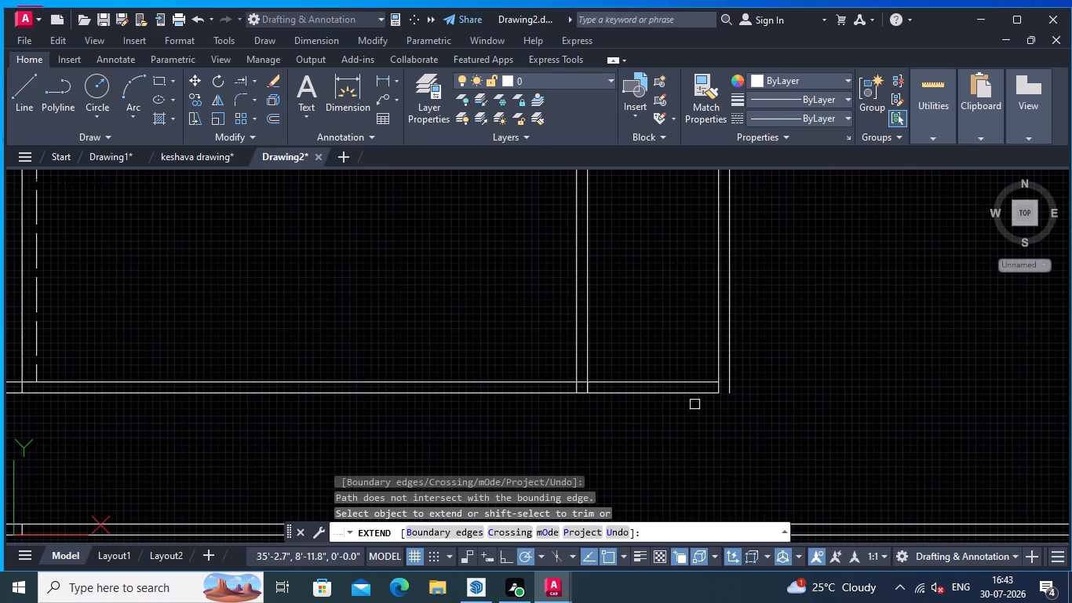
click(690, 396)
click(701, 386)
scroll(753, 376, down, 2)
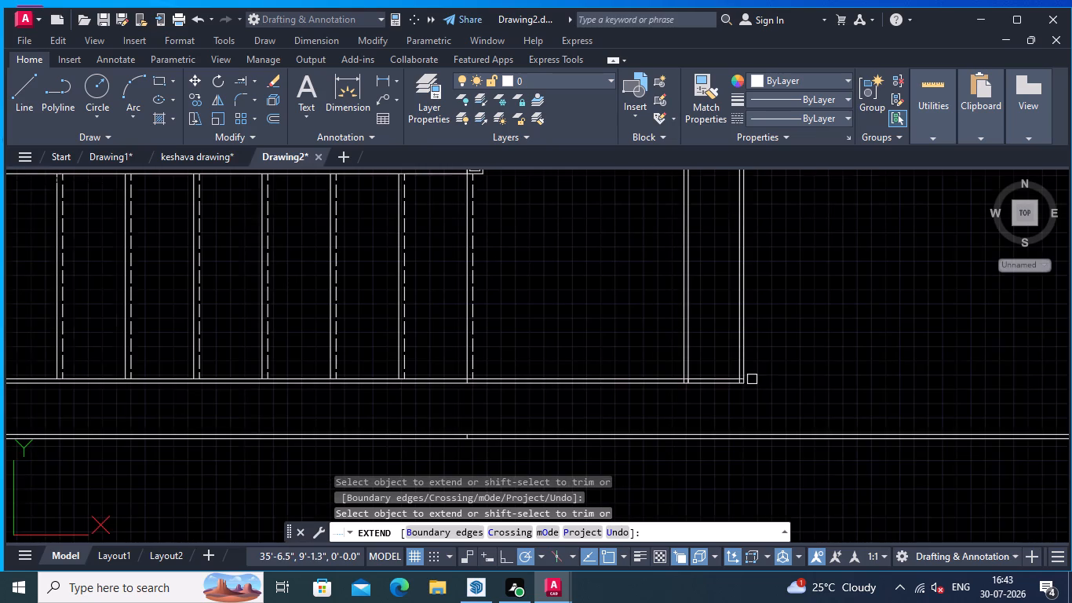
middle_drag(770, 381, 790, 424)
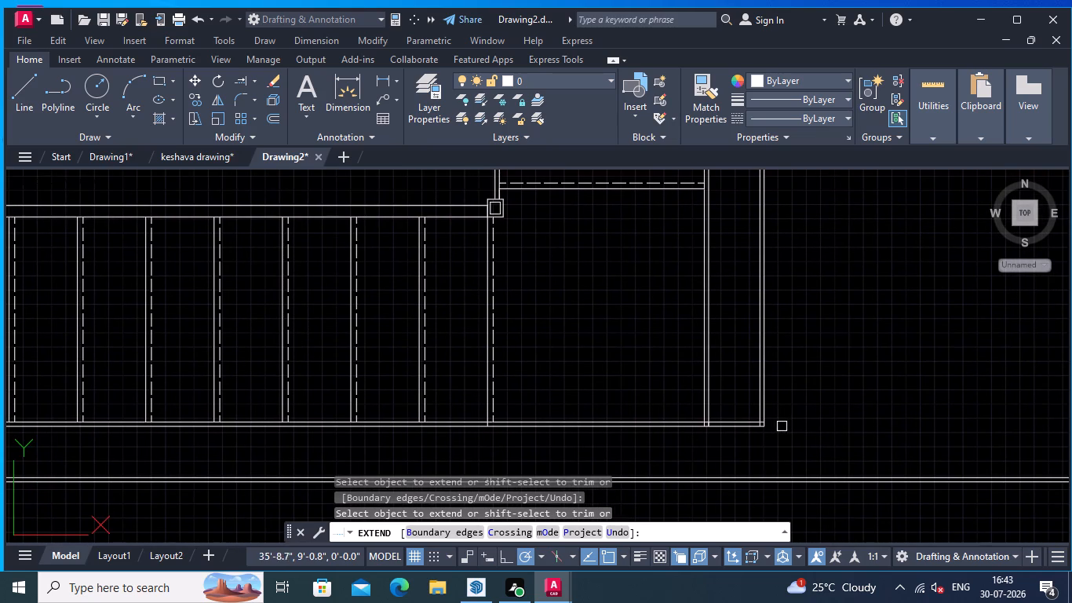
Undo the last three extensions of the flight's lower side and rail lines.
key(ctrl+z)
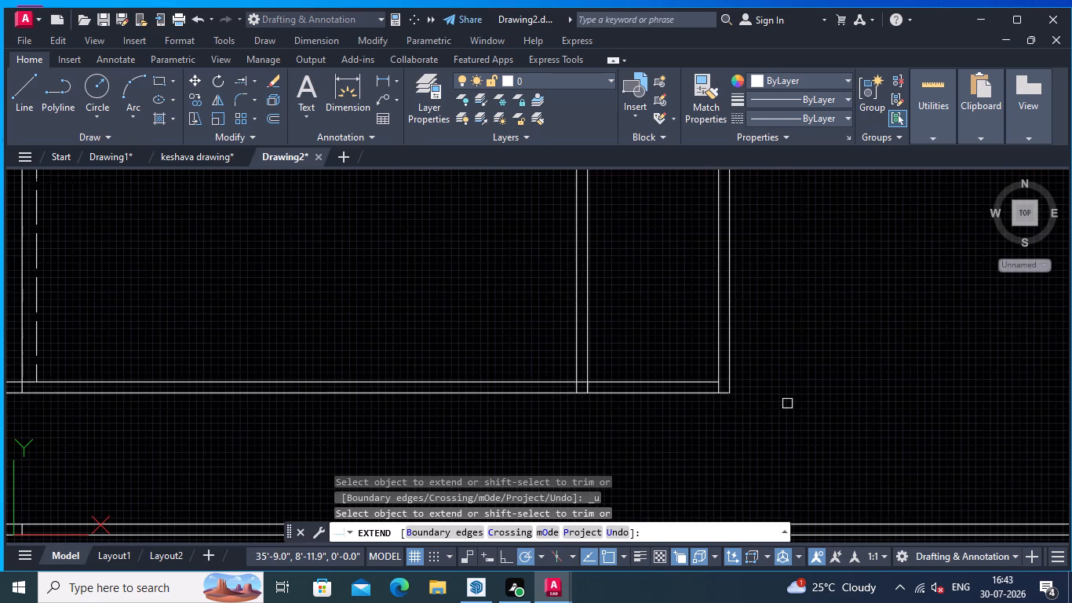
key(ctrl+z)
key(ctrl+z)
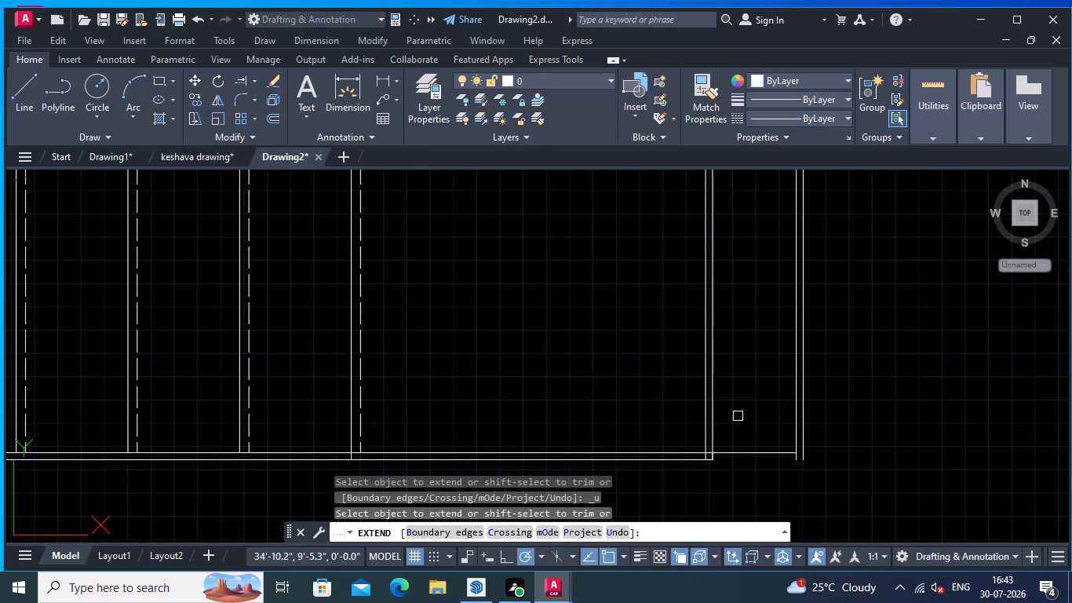
Extend both outer vertical lines down to the long horizontal double line below the straight flight.
scroll(812, 440, down, 2)
middle_drag(832, 433, 735, 258)
scroll(745, 294, up, 2)
click(655, 233)
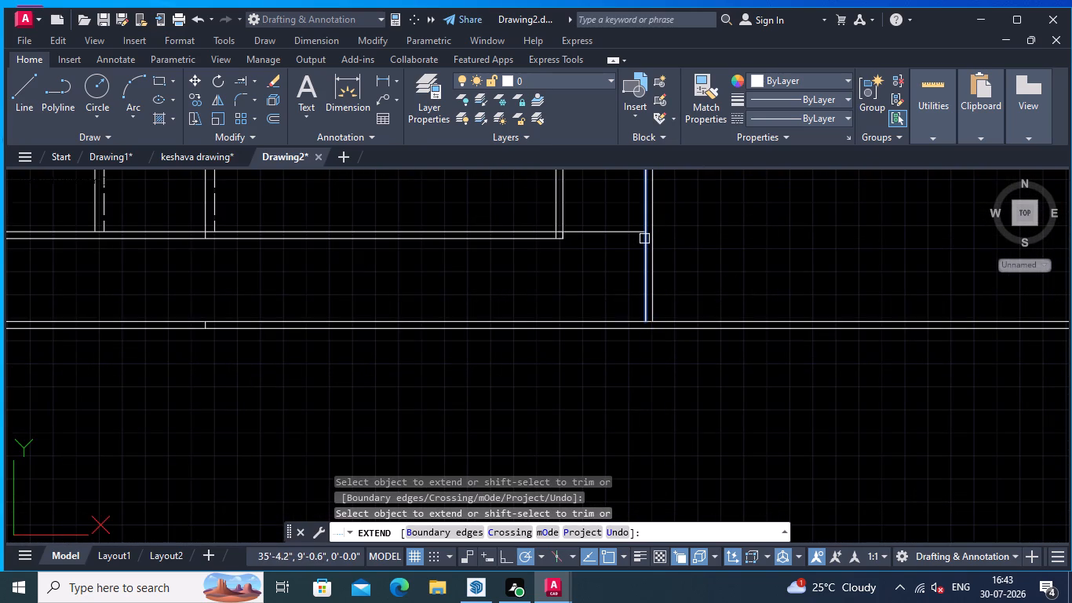
click(644, 239)
middle_drag(716, 251, 764, 288)
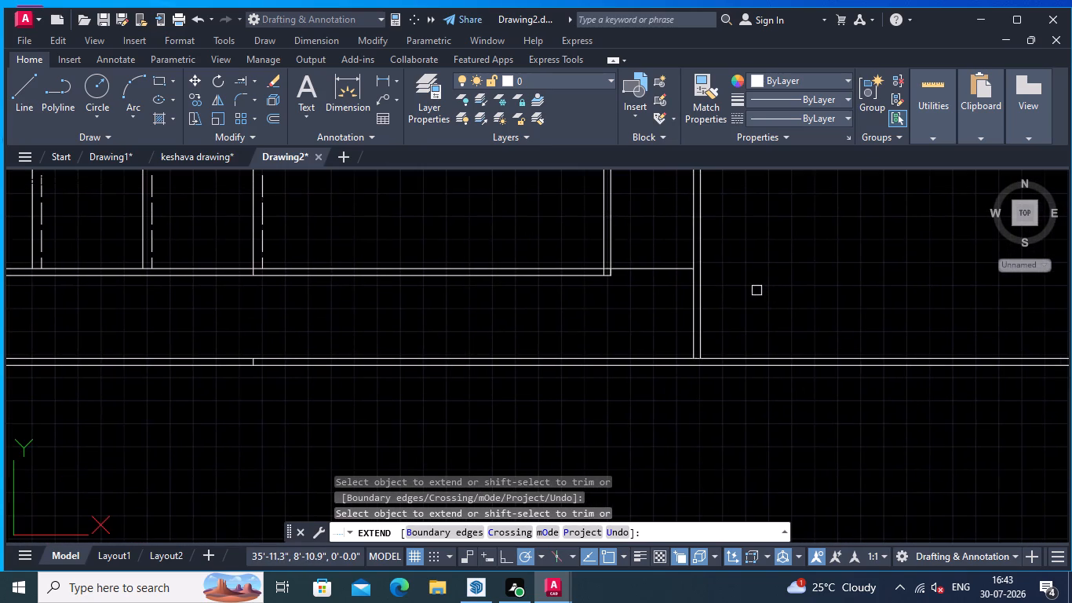
scroll(756, 294, down, 1)
middle_drag(762, 319, 784, 411)
scroll(767, 315, down, 2)
middle_drag(784, 314, 791, 426)
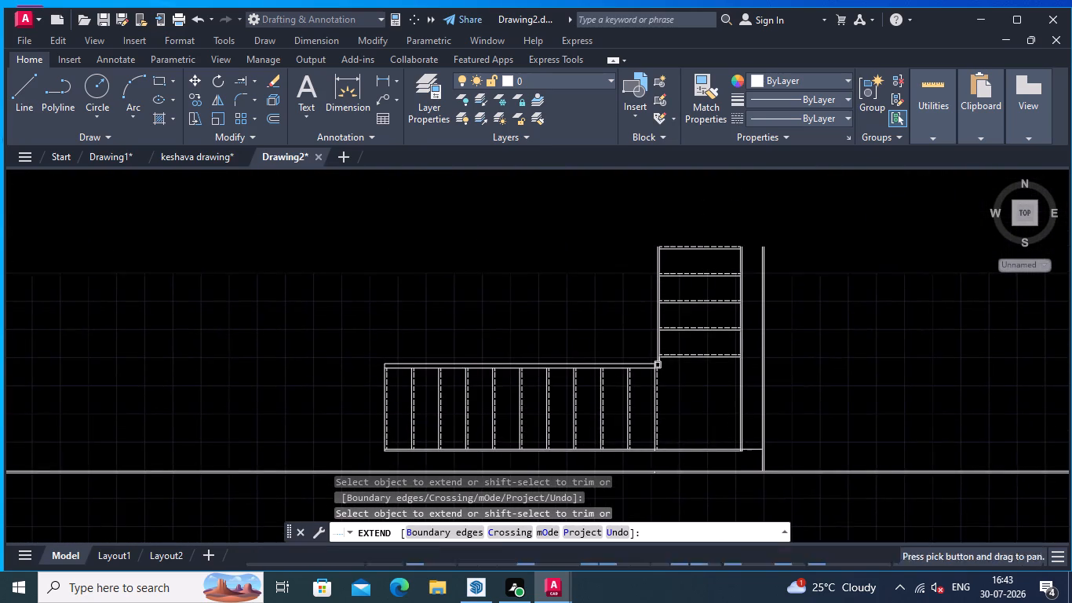
scroll(805, 327, up, 1)
middle_drag(809, 345, 812, 356)
key(Return)
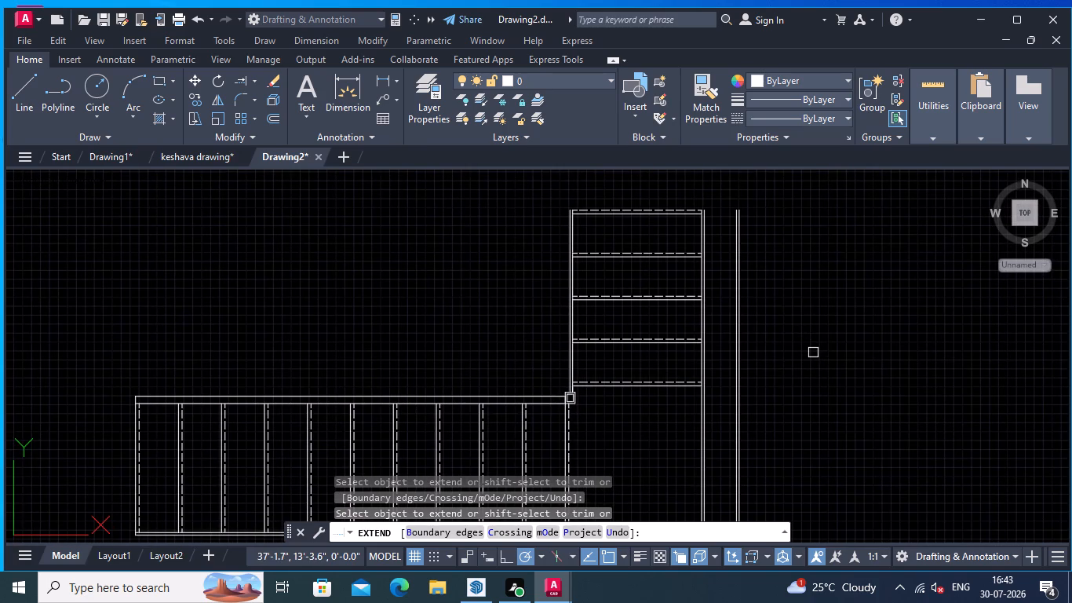
Trim the long horizontal double line beyond the outer vertical lines with a fence.
scroll(556, 291, down, 3)
scroll(86, 201, down, 2)
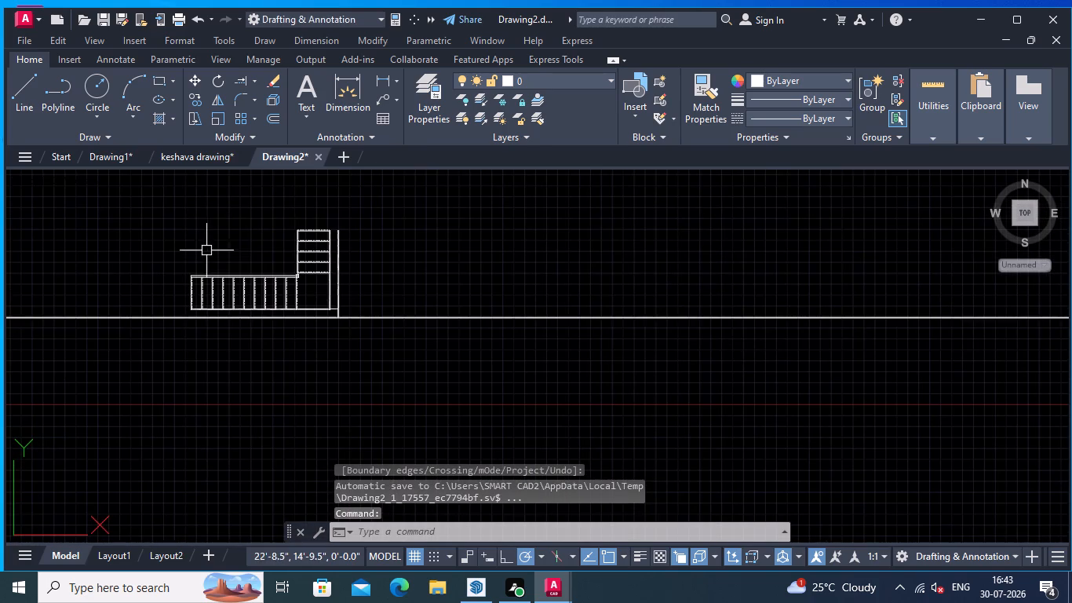
click(254, 77)
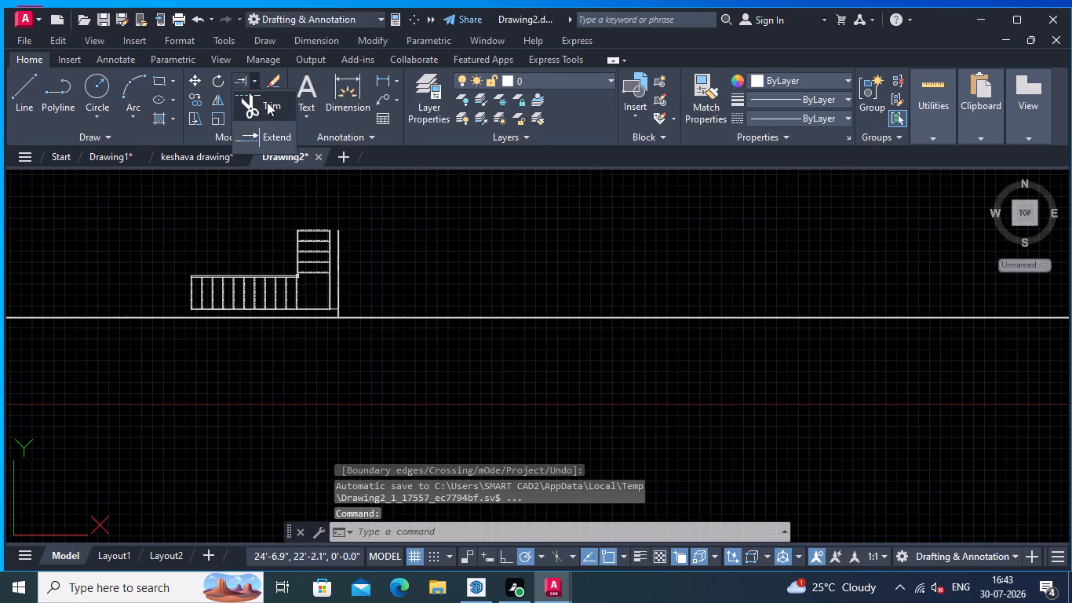
click(268, 102)
middle_drag(482, 299, 790, 221)
scroll(692, 247, up, 2)
middle_drag(677, 268, 830, 364)
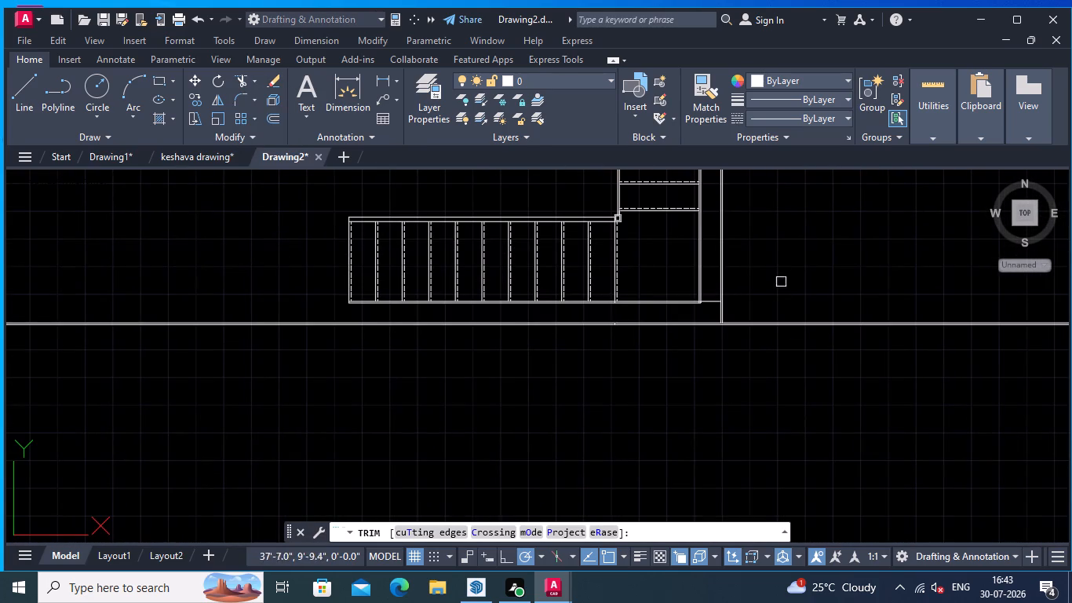
click(797, 285)
click(782, 388)
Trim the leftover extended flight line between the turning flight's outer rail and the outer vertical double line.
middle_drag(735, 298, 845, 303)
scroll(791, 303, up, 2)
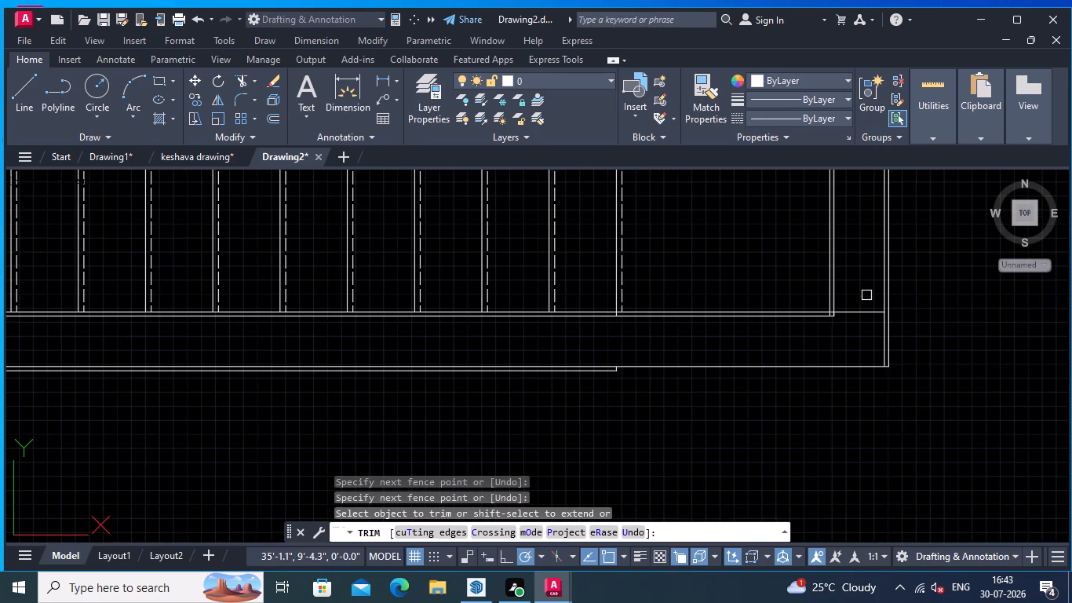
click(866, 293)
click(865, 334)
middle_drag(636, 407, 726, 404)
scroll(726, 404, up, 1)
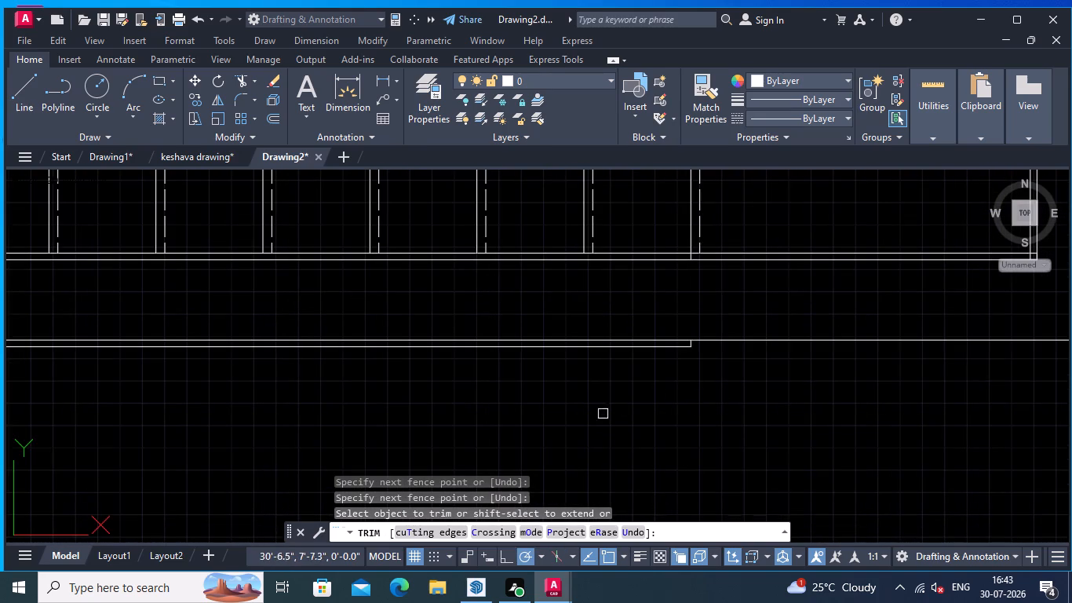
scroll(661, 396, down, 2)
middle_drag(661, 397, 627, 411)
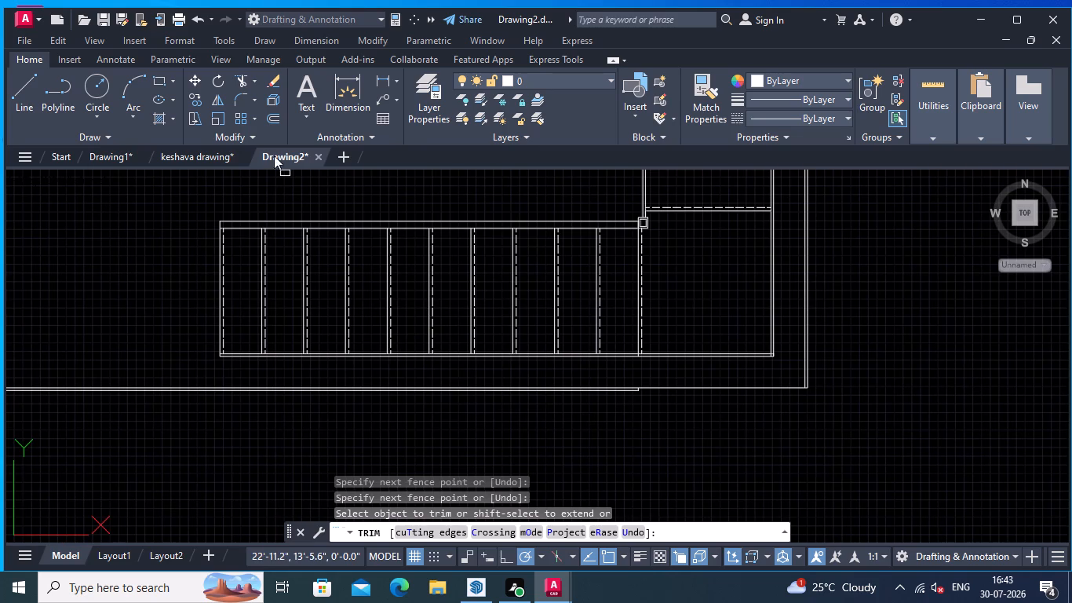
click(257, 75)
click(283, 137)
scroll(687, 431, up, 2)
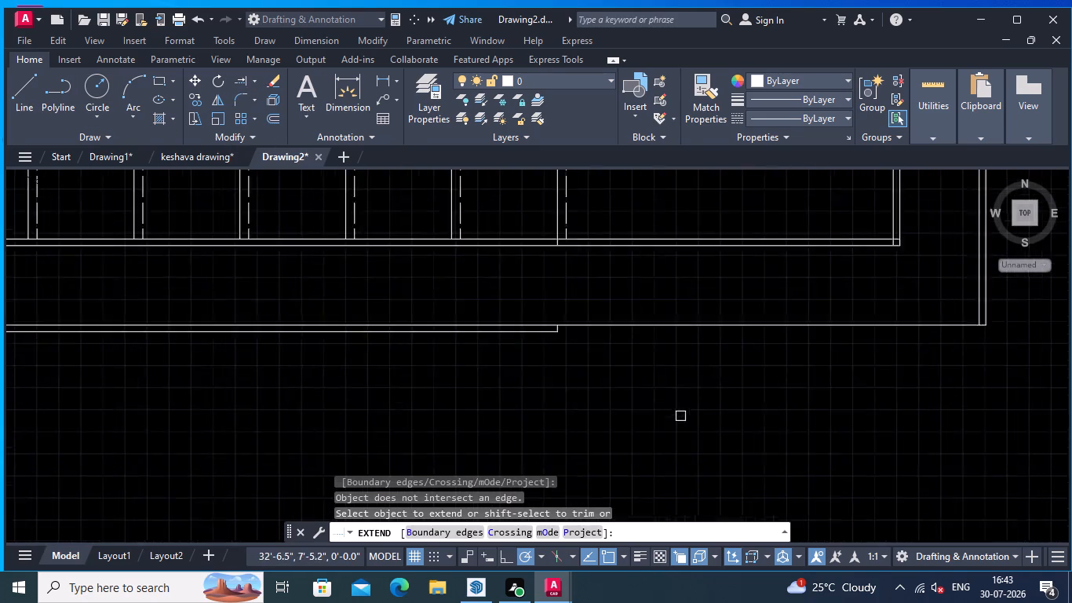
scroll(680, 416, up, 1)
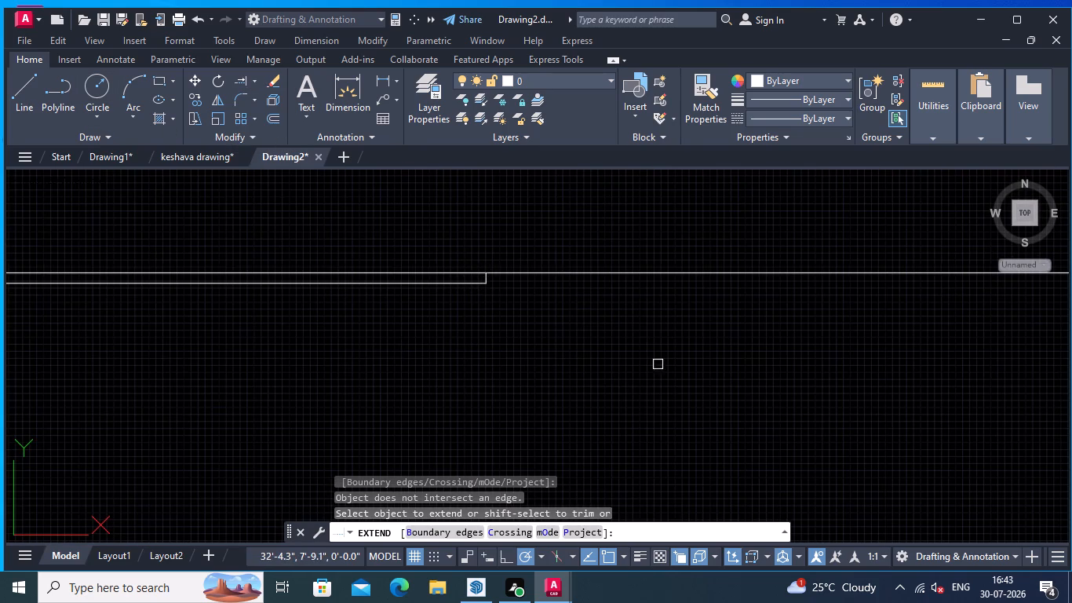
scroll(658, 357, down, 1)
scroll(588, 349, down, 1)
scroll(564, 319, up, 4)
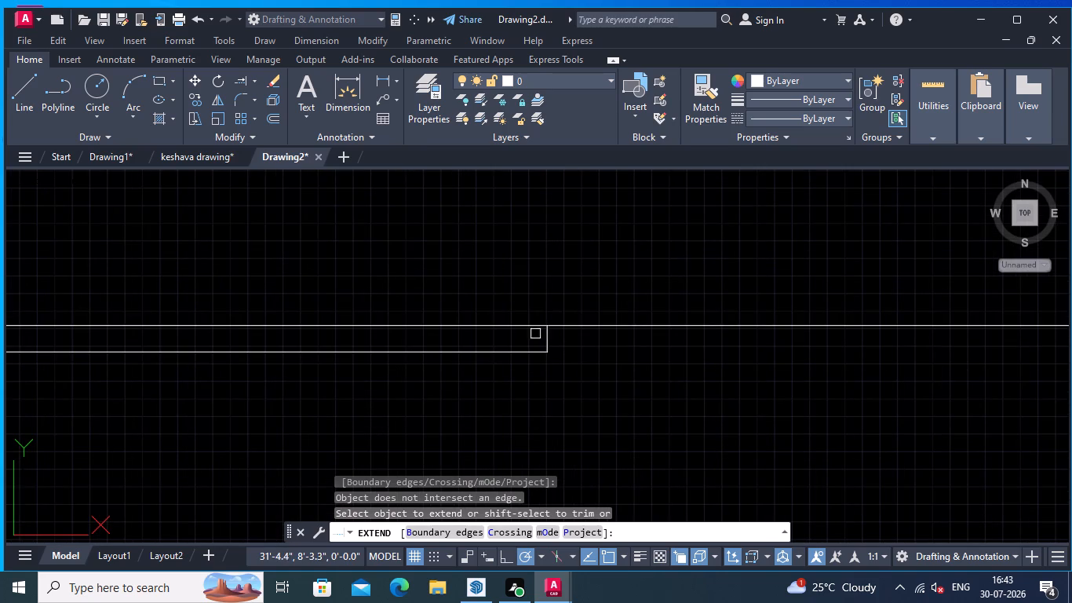
Trim away the short vertical line closing the end of the outer double line below the straight flight.
click(253, 75)
click(275, 104)
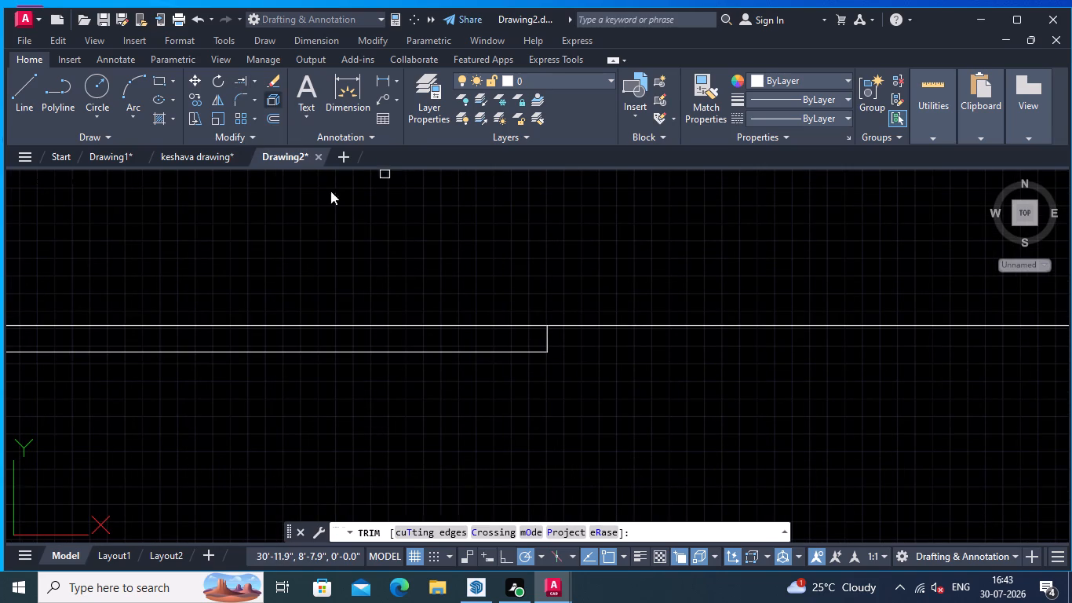
scroll(542, 367, up, 2)
click(549, 303)
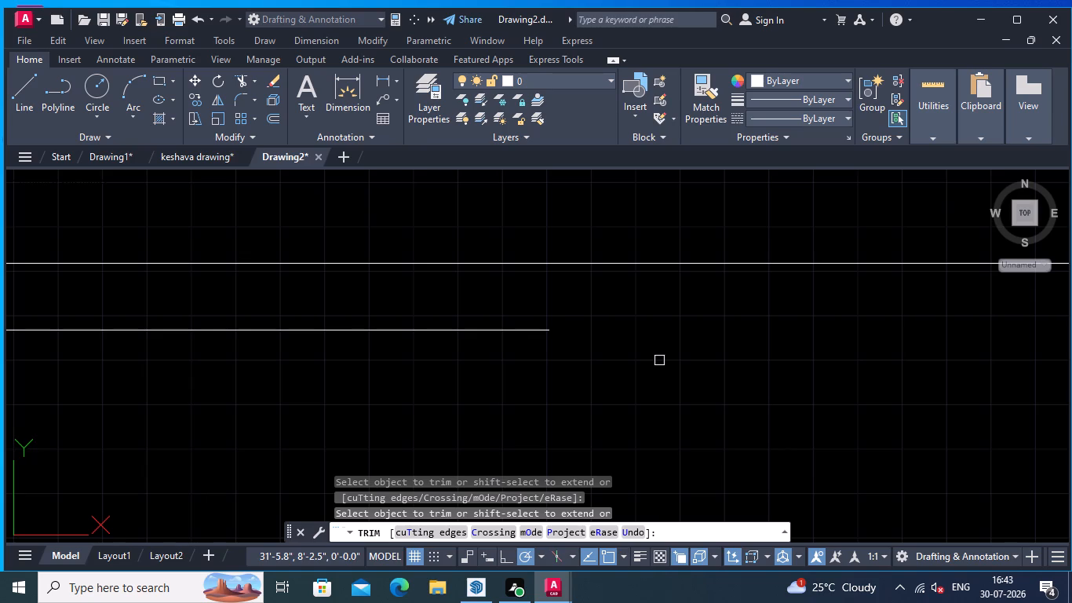
Trim the inner vertical rail line's stub between the two horizontal rail lines at the landing's lower outer corner with a fence.
scroll(645, 211, down, 5)
middle_drag(736, 318, 783, 429)
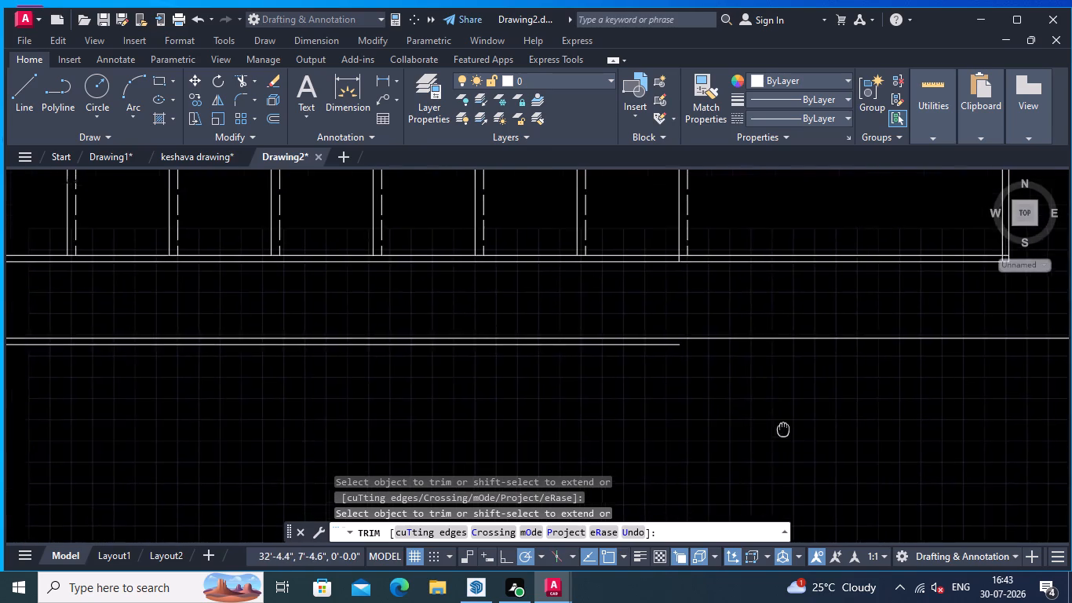
scroll(776, 392, down, 1)
scroll(771, 263, down, 1)
scroll(866, 286, up, 4)
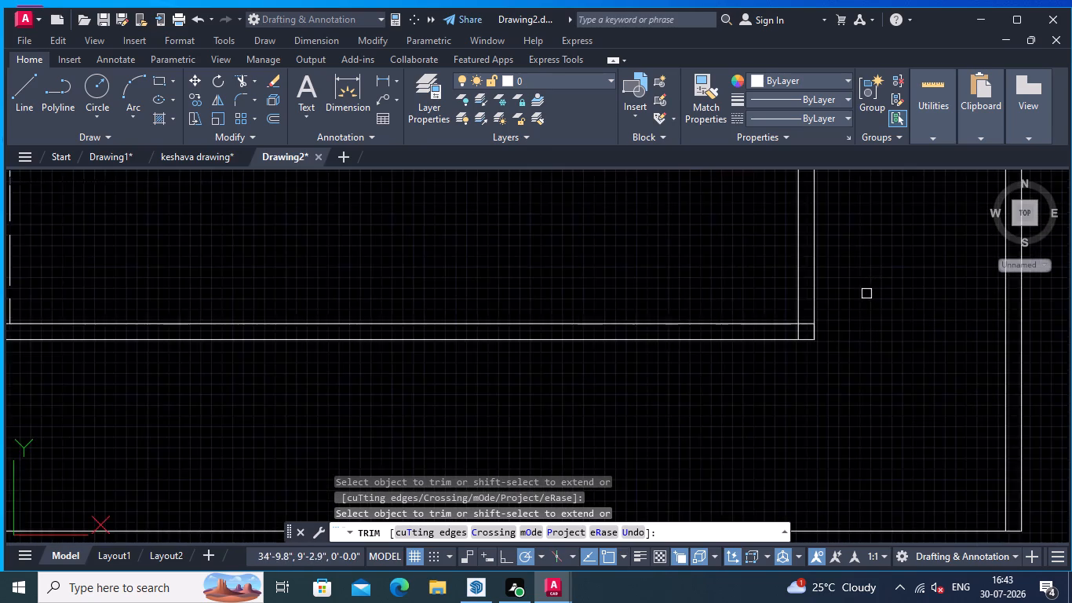
scroll(863, 301, up, 2)
click(714, 339)
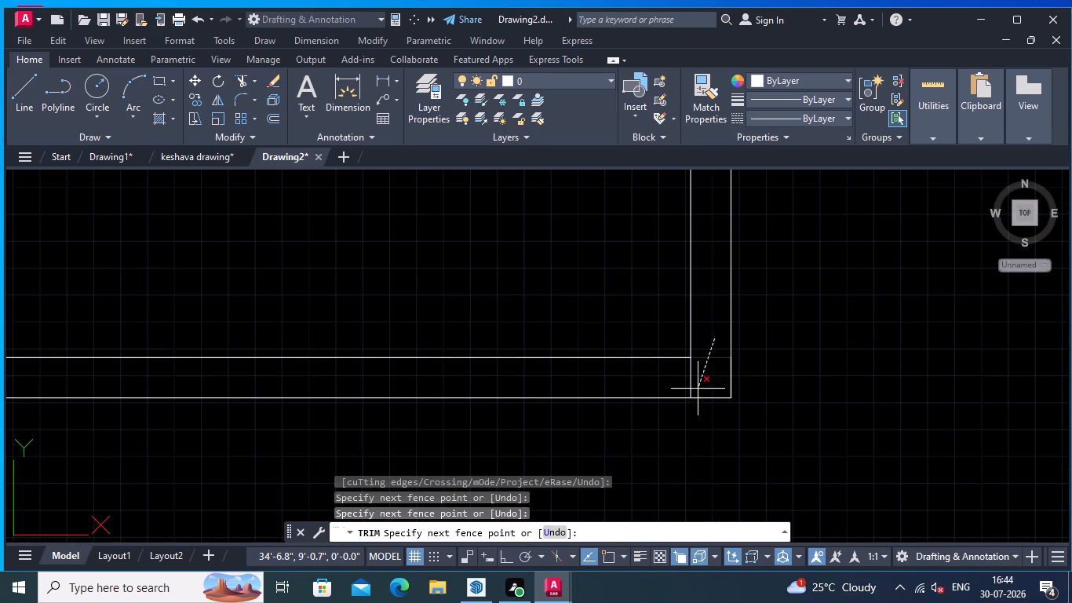
click(684, 386)
Trim the last tread line's stub between the straight flight's two lower rail lines, where the landing begins.
scroll(837, 326, down, 5)
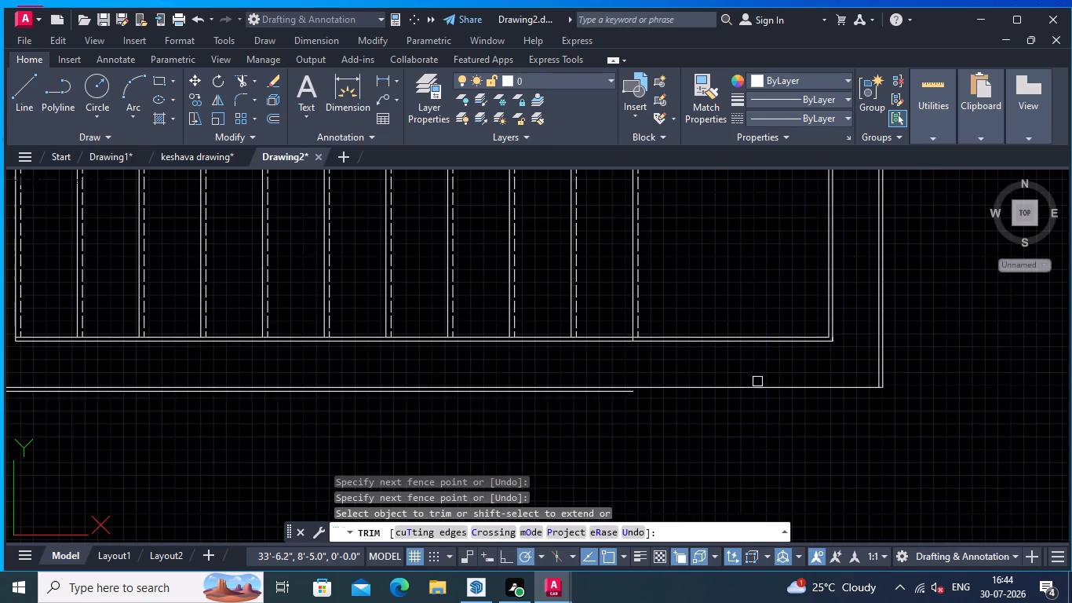
middle_drag(625, 395, 657, 389)
scroll(680, 346, up, 3)
middle_drag(701, 378, 775, 401)
scroll(775, 401, up, 1)
scroll(693, 353, up, 1)
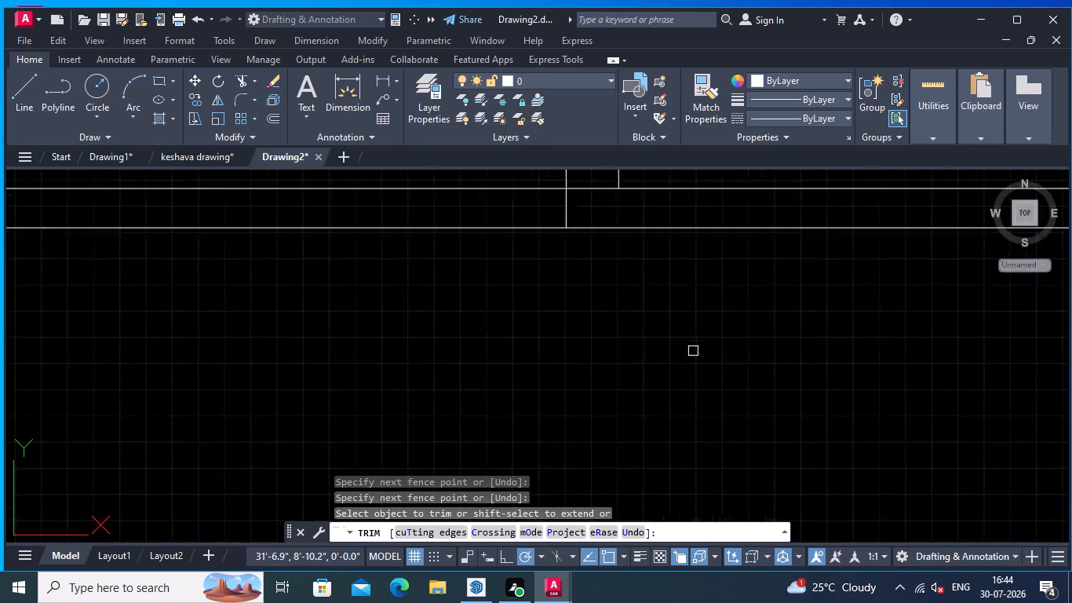
Trim the last tread's solid line stub between the straight flight's two lower rail lines, where the landing begins.
scroll(693, 350, up, 1)
scroll(636, 338, down, 1)
middle_drag(632, 336, 725, 465)
scroll(735, 469, up, 1)
click(577, 271)
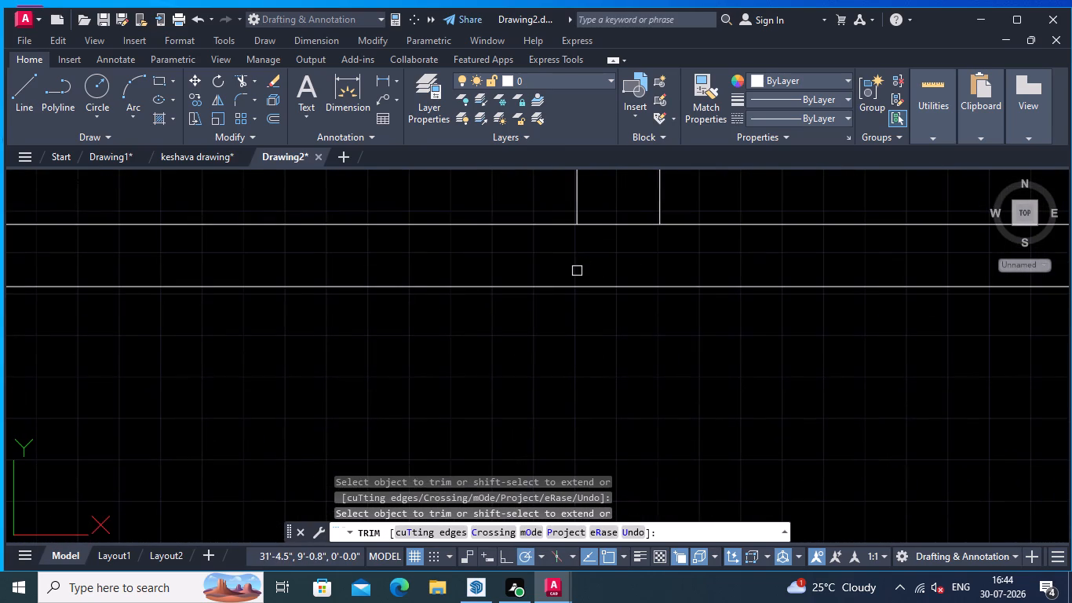
Examine the straight flight, corner post, landing and turning flight for leftover line stubs, and end the Trim command.
scroll(616, 306, down, 5)
middle_drag(660, 350, 994, 389)
scroll(507, 407, down, 1)
middle_drag(507, 407, 560, 407)
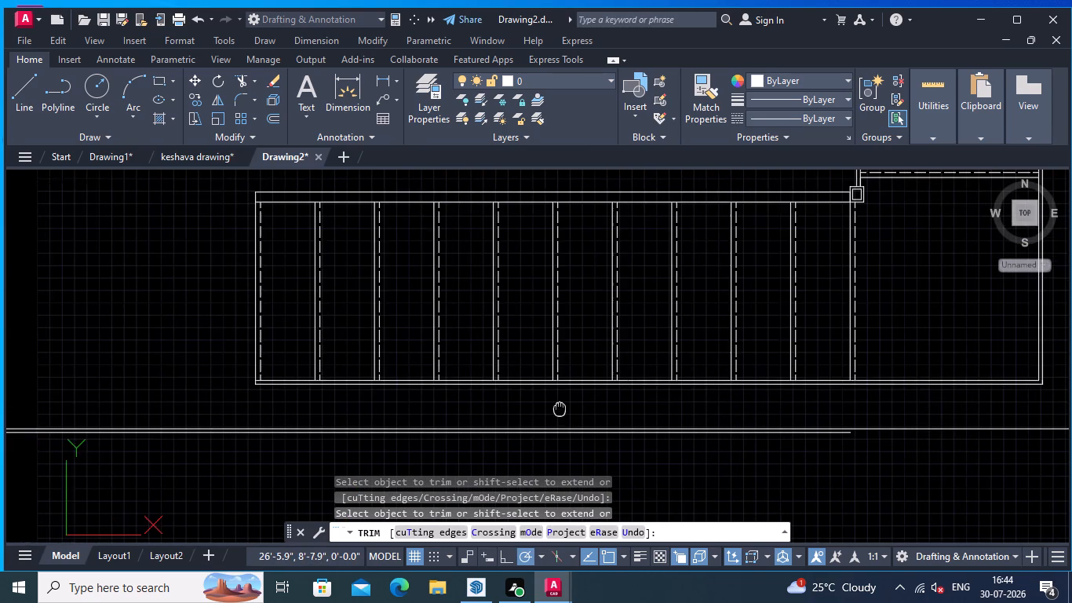
middle_drag(560, 407, 561, 407)
scroll(853, 268, up, 1)
middle_drag(881, 302, 894, 440)
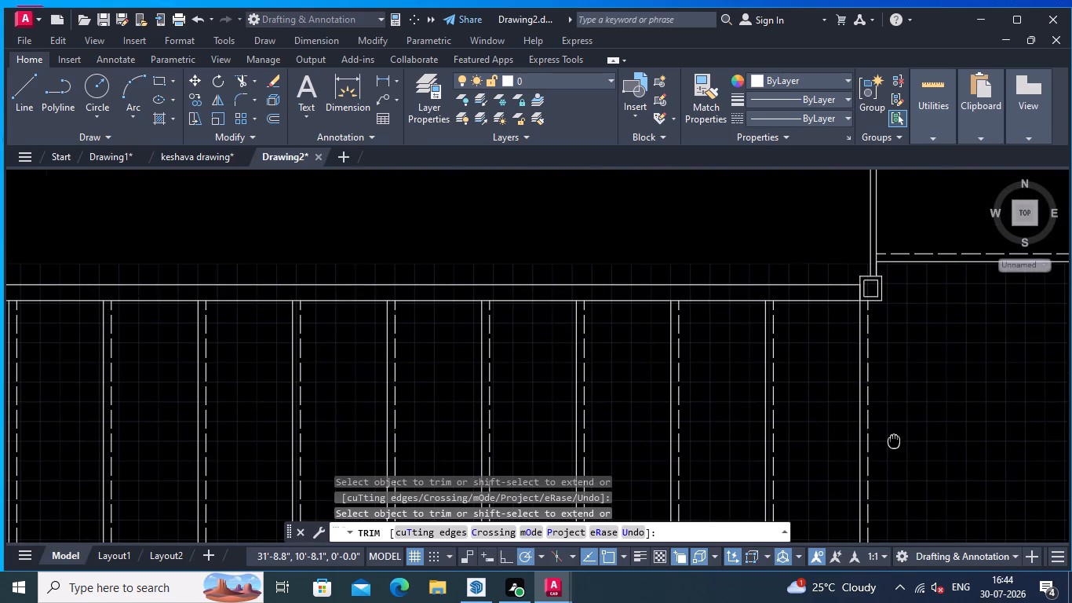
middle_drag(894, 440, 893, 448)
scroll(851, 298, up, 2)
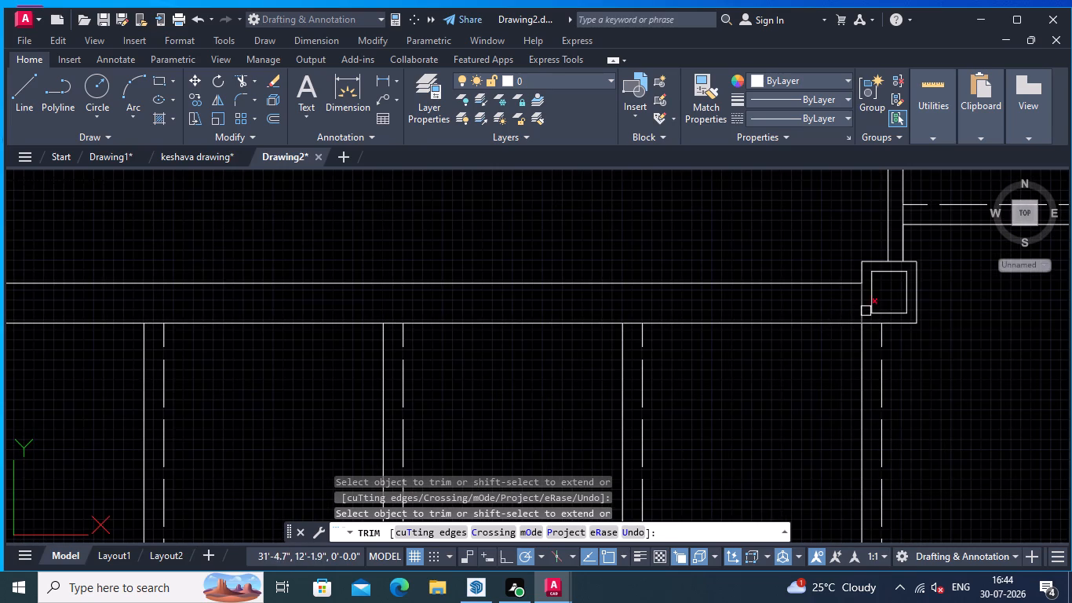
scroll(920, 343, down, 1)
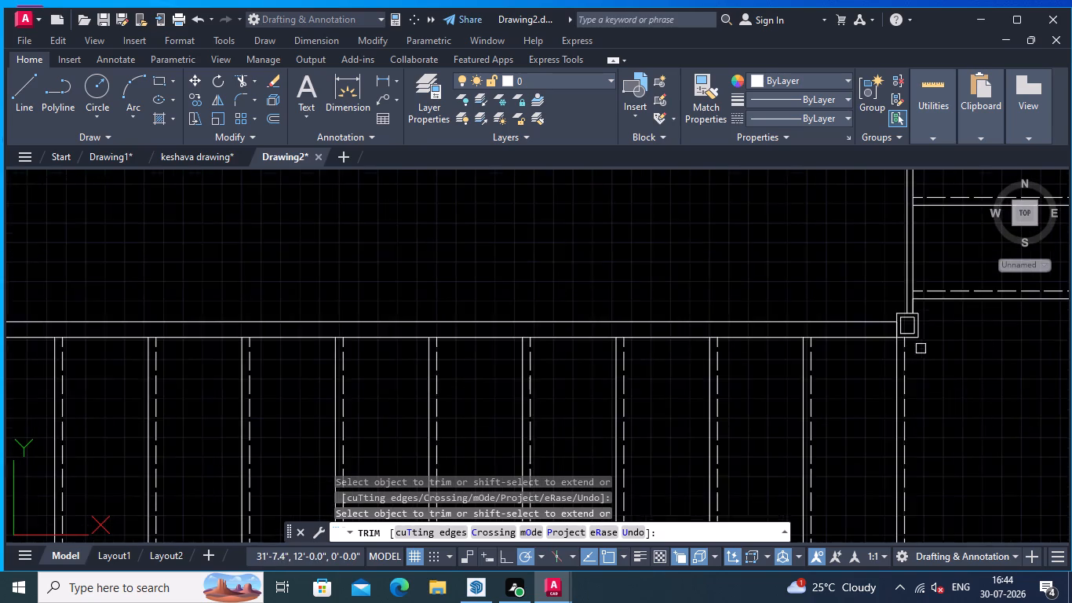
scroll(921, 349, down, 2)
middle_drag(944, 360, 864, 348)
scroll(884, 362, down, 2)
middle_drag(890, 371, 793, 330)
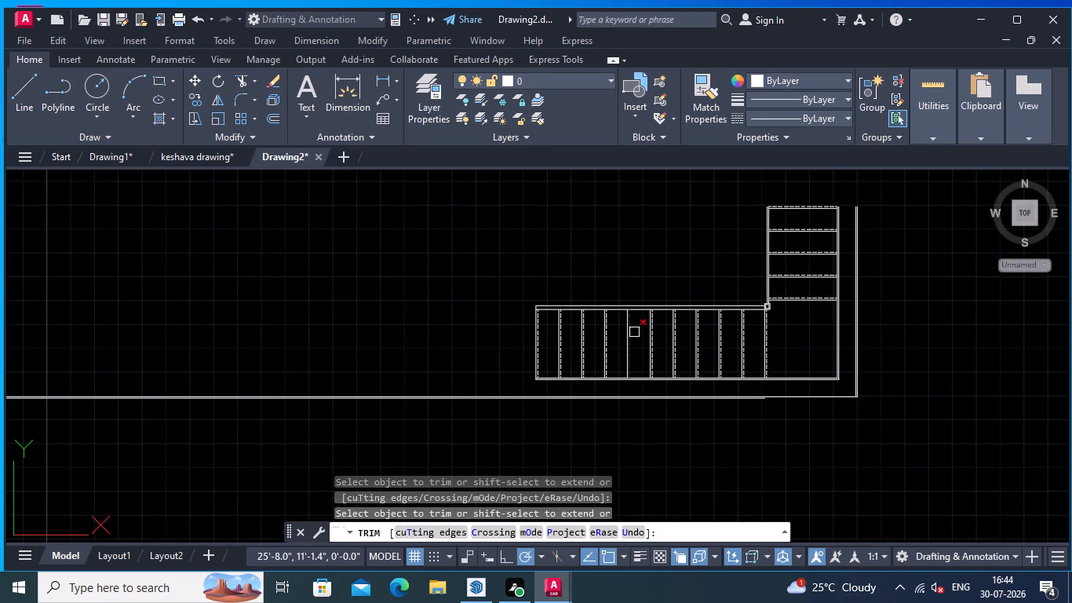
key(Escape)
Offset the outer horizontal line below the landing 0.75" outward to complete the double line up to the outer corner.
scroll(685, 416, up, 2)
middle_click(706, 399)
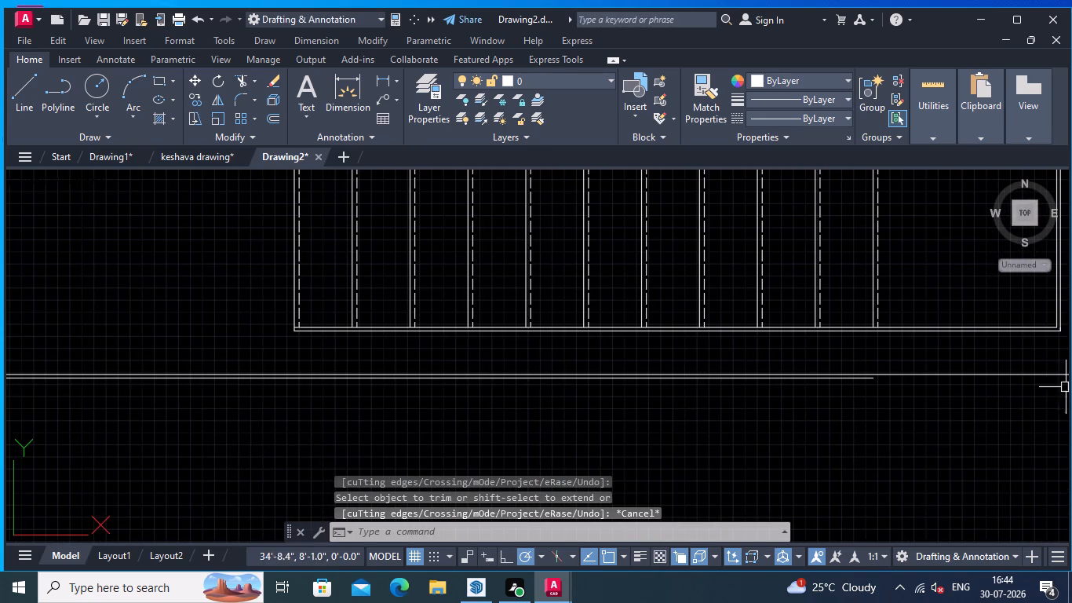
middle_drag(975, 414, 915, 420)
middle_drag(851, 414, 815, 384)
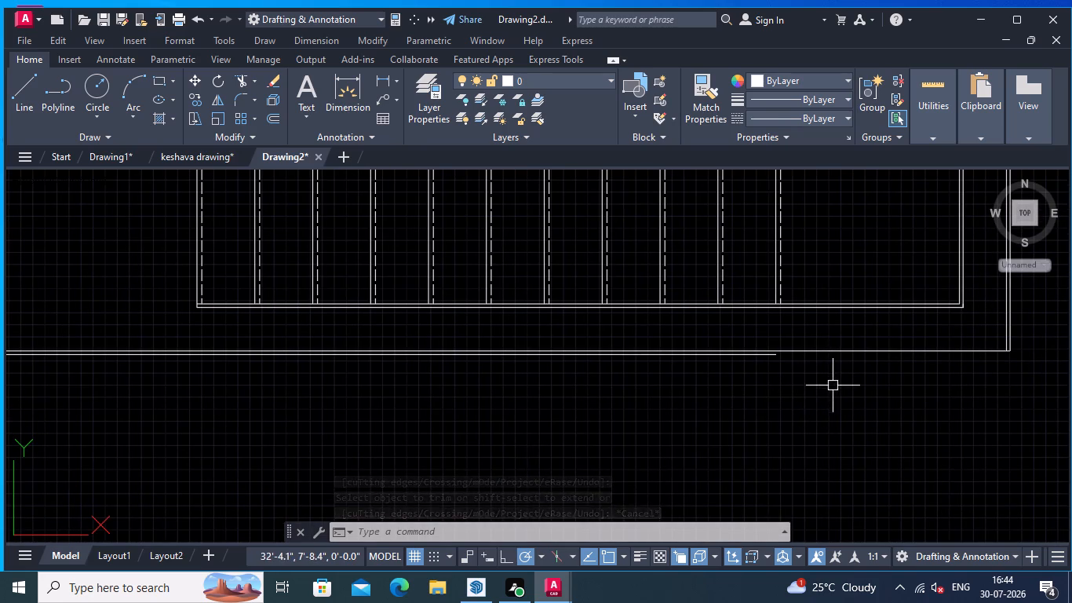
middle_drag(833, 386, 856, 386)
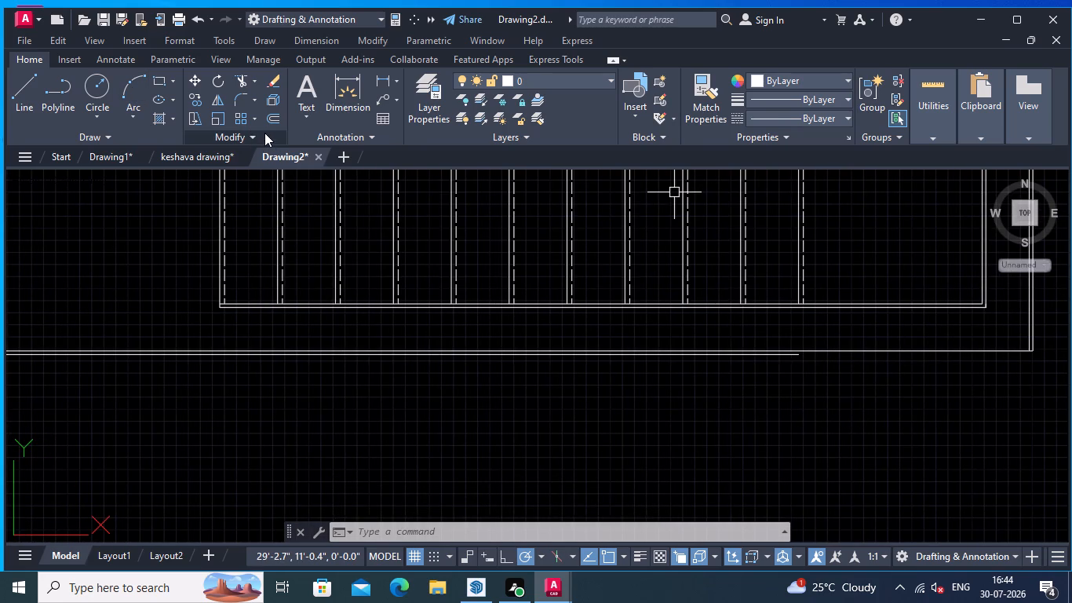
key(o)
key(f)
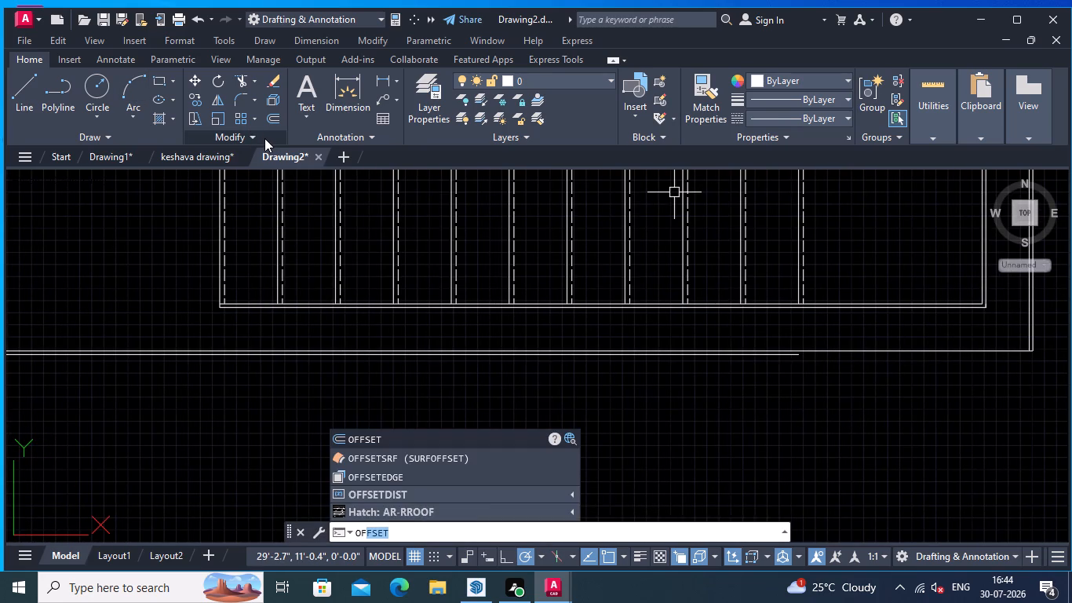
key(Return)
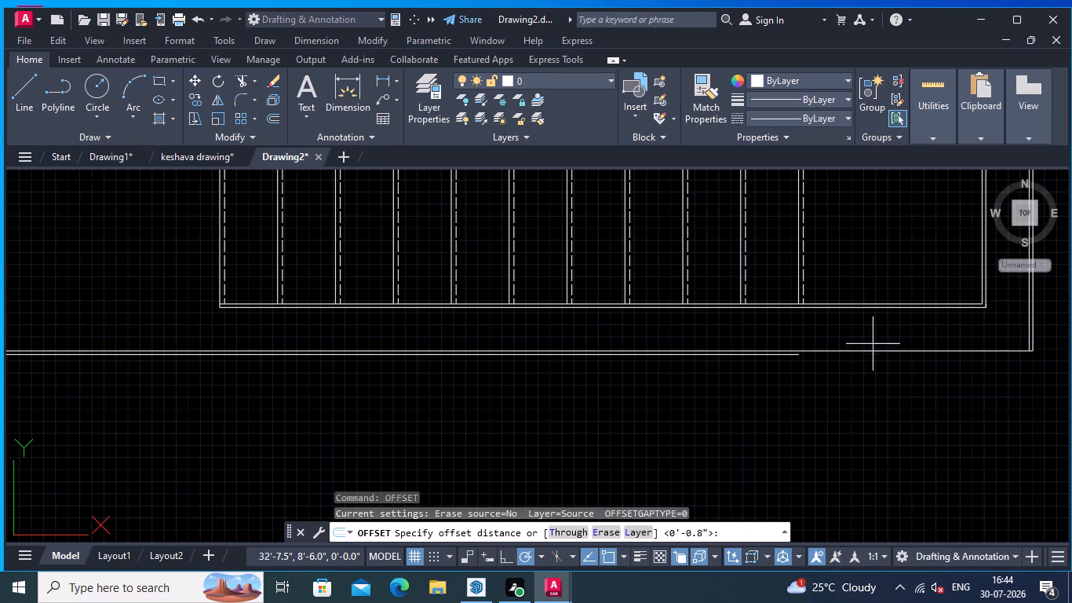
click(873, 349)
text(.75)
key(Return)
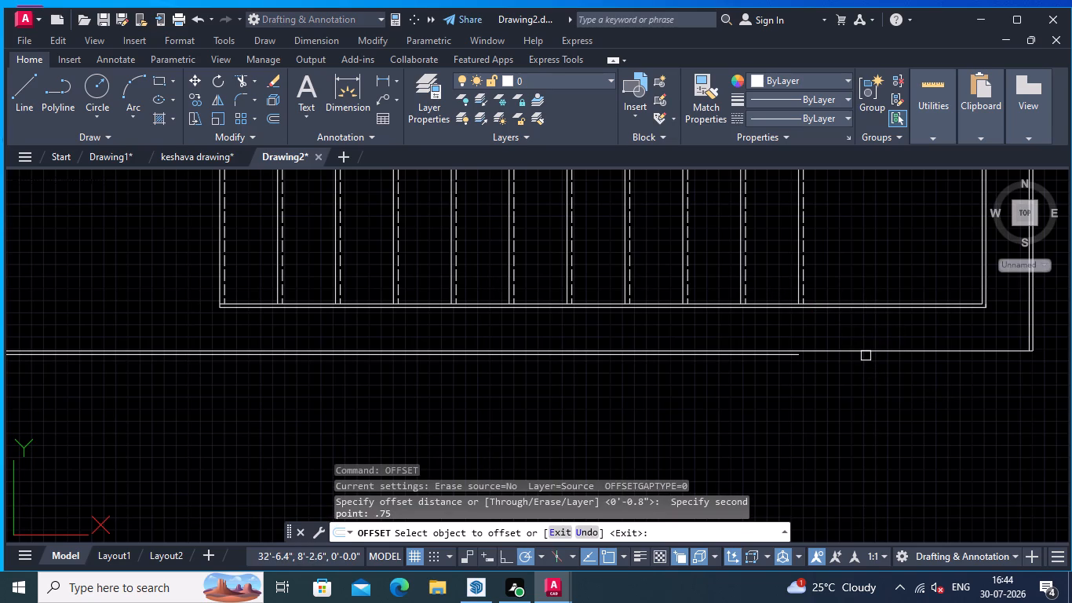
click(866, 356)
click(866, 350)
click(875, 373)
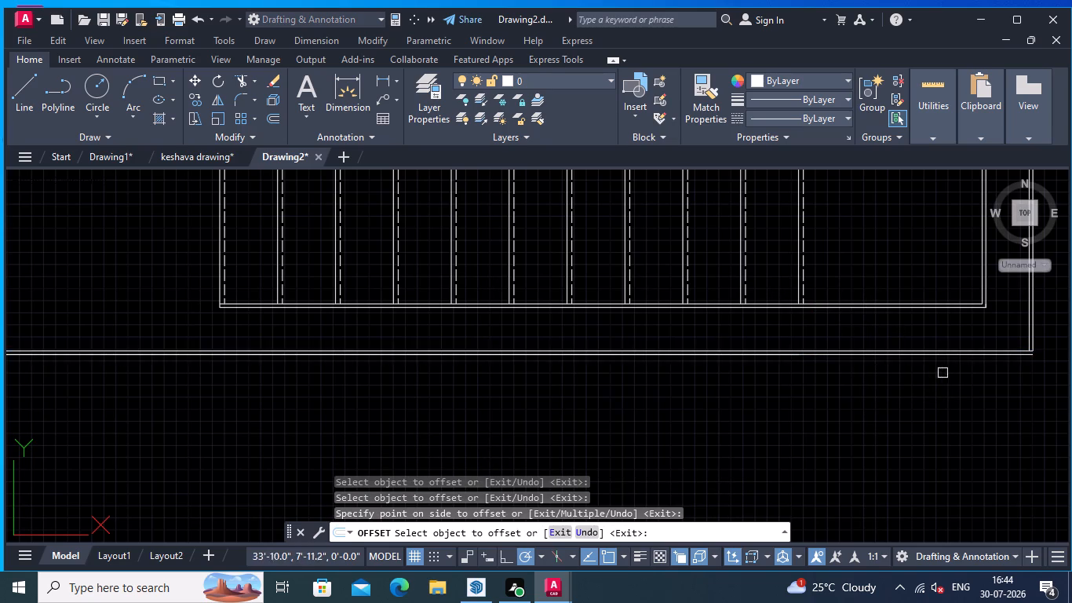
middle_drag(975, 377, 786, 405)
key(Escape)
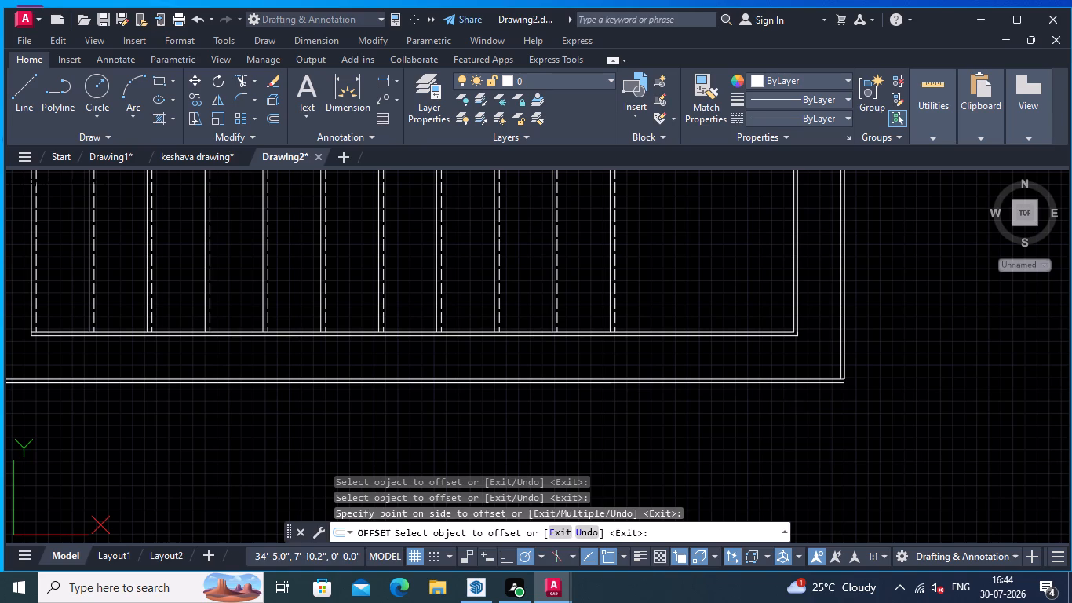
Extend the outermost vertical line down to the new lower horizontal line at the outer corner beyond the landing.
text(EX)
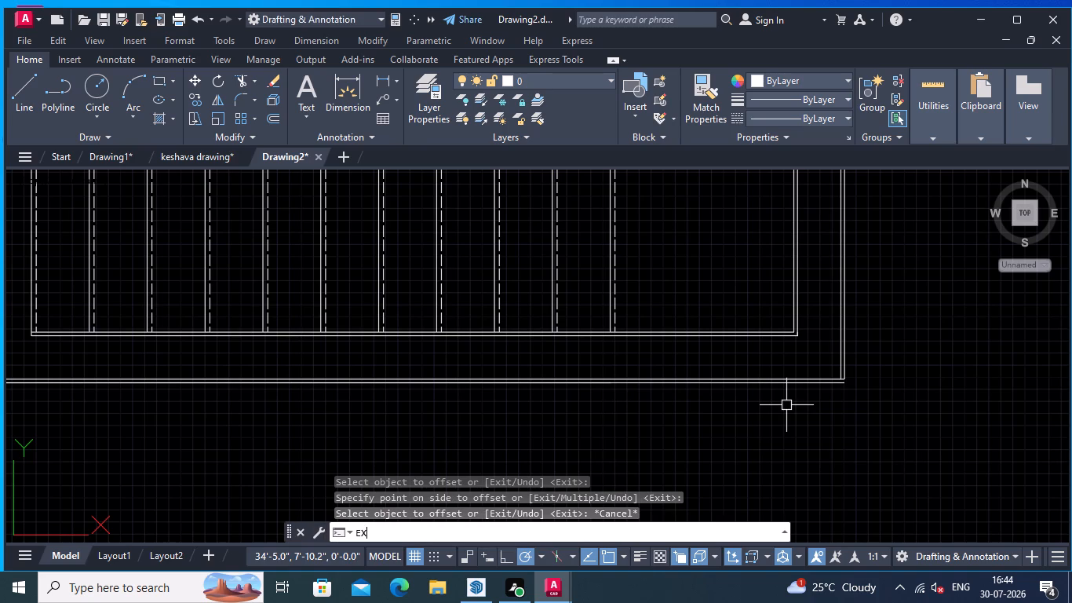
key(Return)
scroll(877, 355, up, 3)
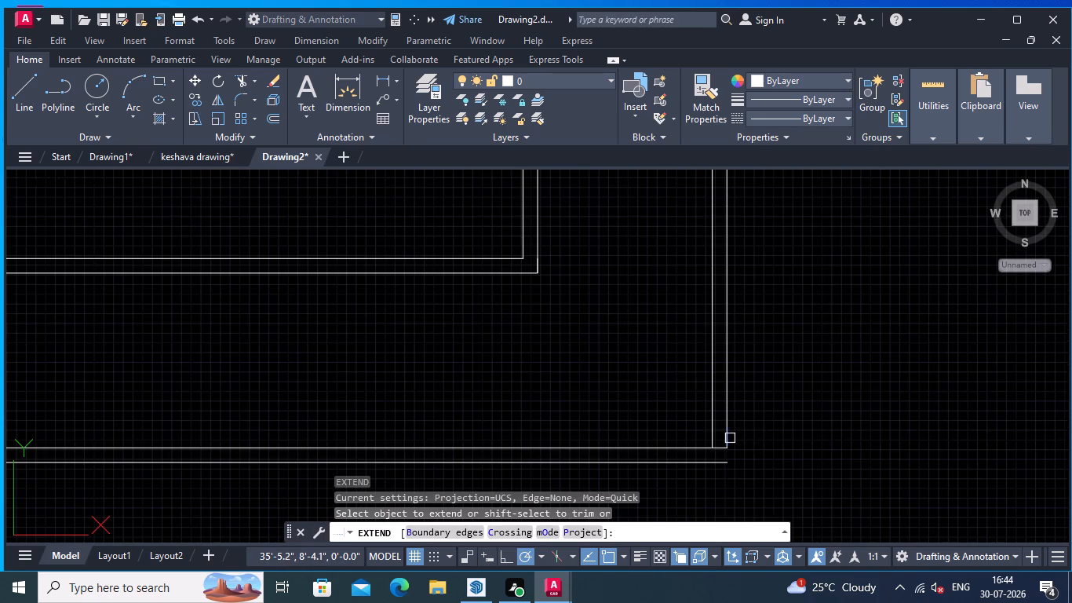
click(730, 438)
key(Escape)
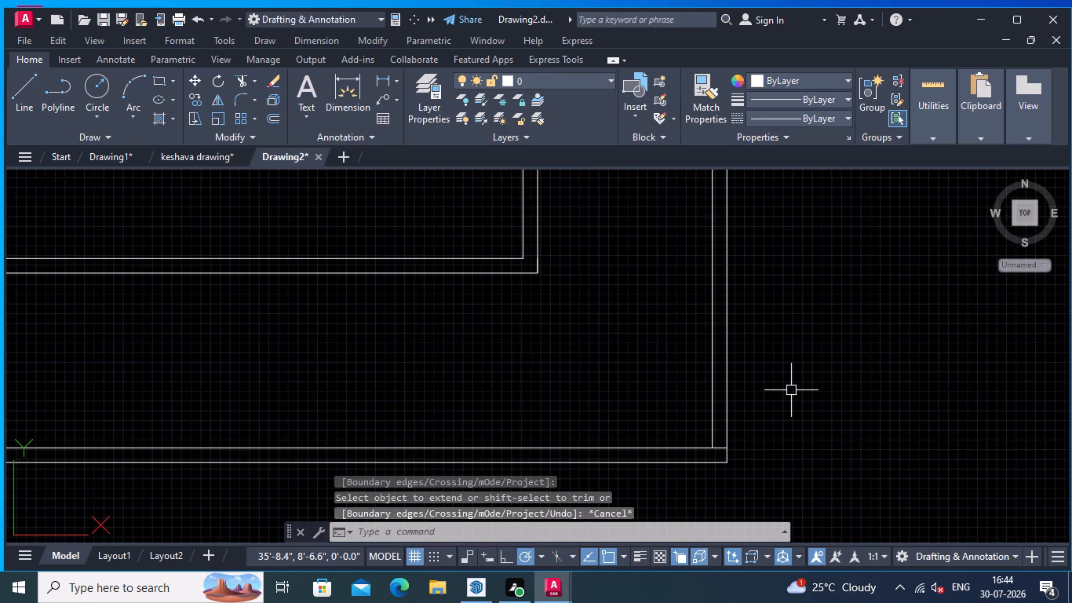
Trim the upper horizontal line's stub between the two outer vertical lines at the double line's corner.
text(TR)
key(shift+Return)
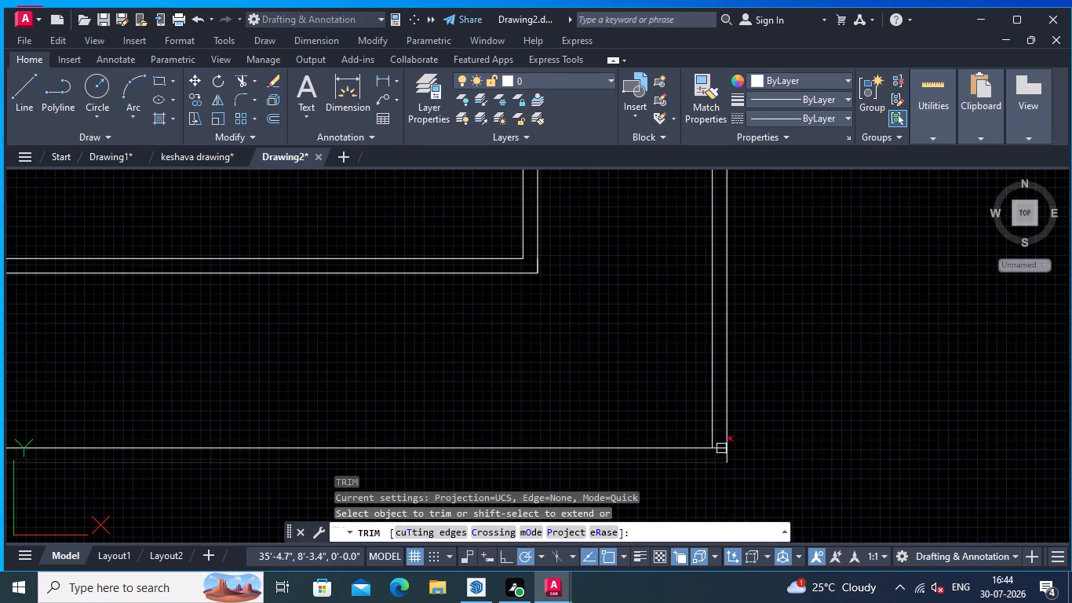
scroll(723, 440, up, 1)
click(713, 455)
scroll(819, 394, down, 3)
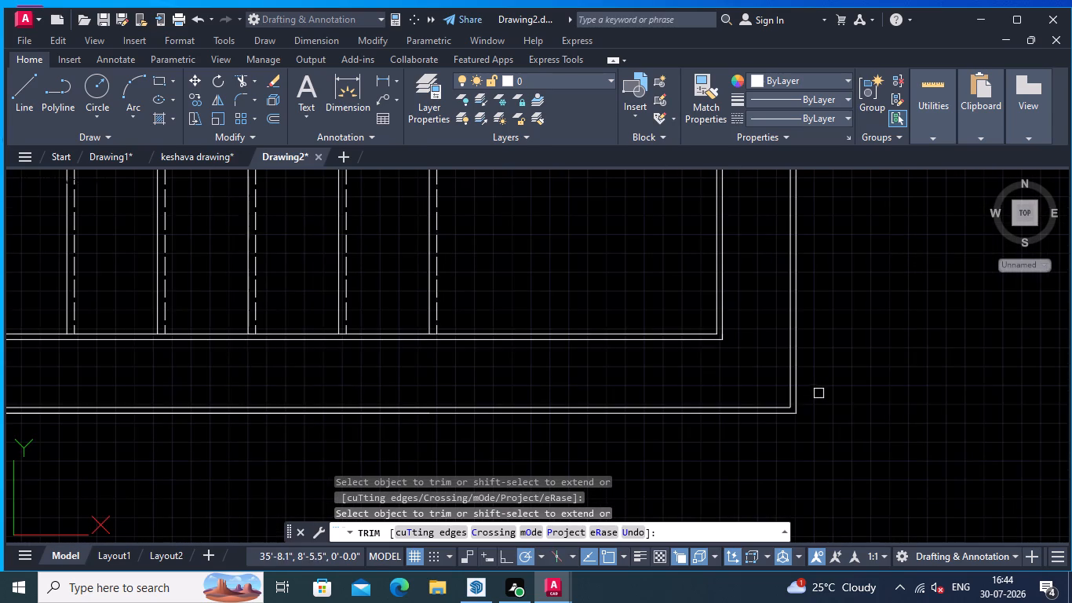
key(Return)
Examine the whole staircase and the long outer double line running past the start of the straight flight.
scroll(843, 370, down, 3)
middle_drag(841, 370, 851, 433)
scroll(858, 344, up, 2)
scroll(855, 348, down, 1)
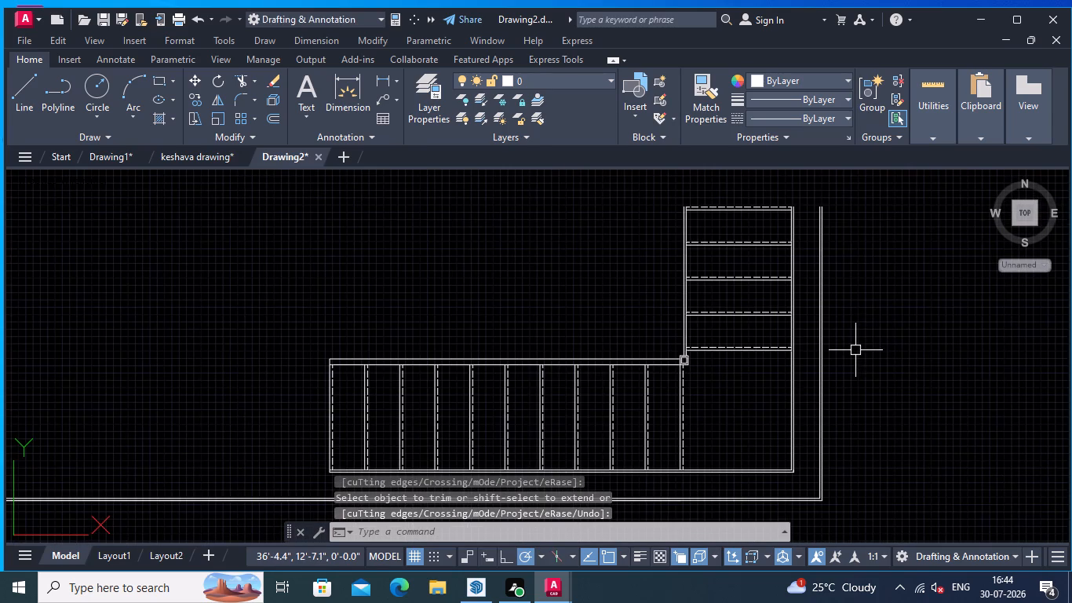
middle_drag(868, 357, 880, 382)
scroll(899, 348, up, 1)
scroll(899, 349, down, 2)
middle_drag(899, 345, 905, 388)
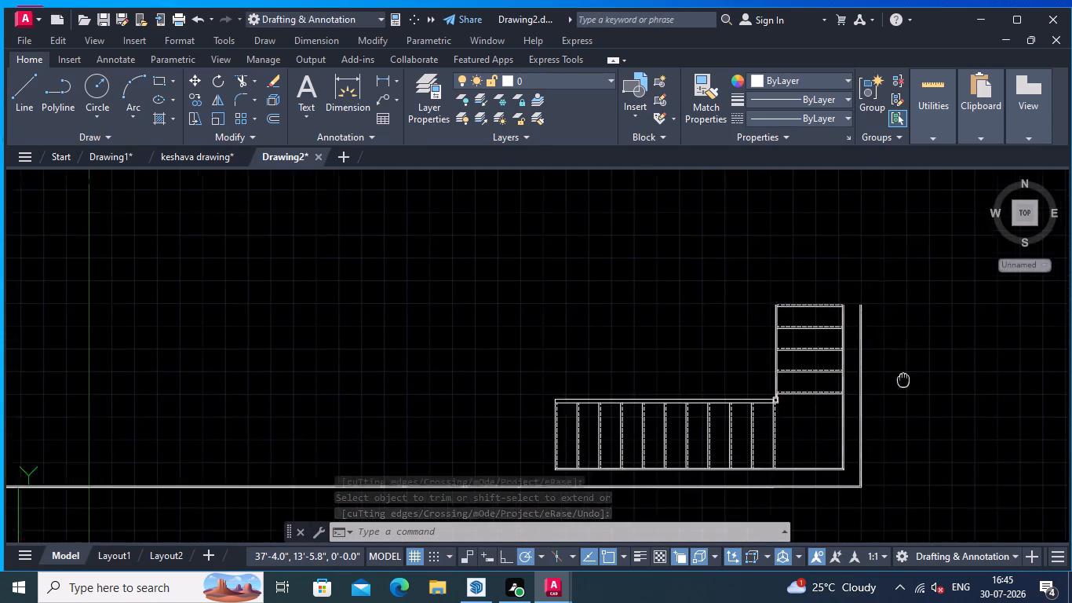
middle_drag(905, 388, 907, 404)
scroll(866, 299, down, 2)
middle_drag(851, 301, 895, 225)
scroll(745, 316, up, 1)
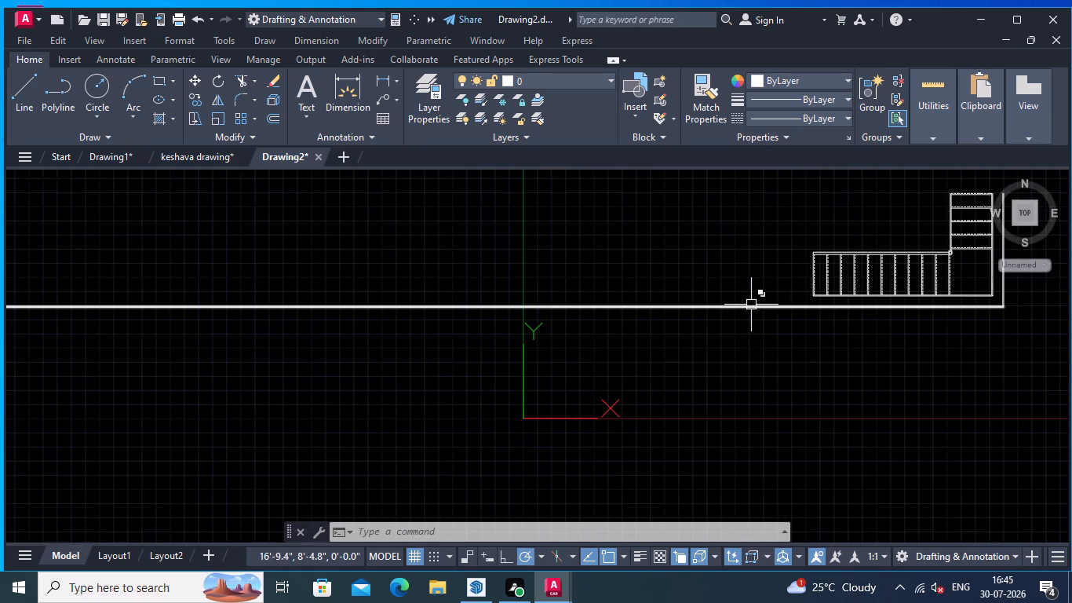
middle_drag(765, 343, 769, 369)
scroll(745, 323, up, 2)
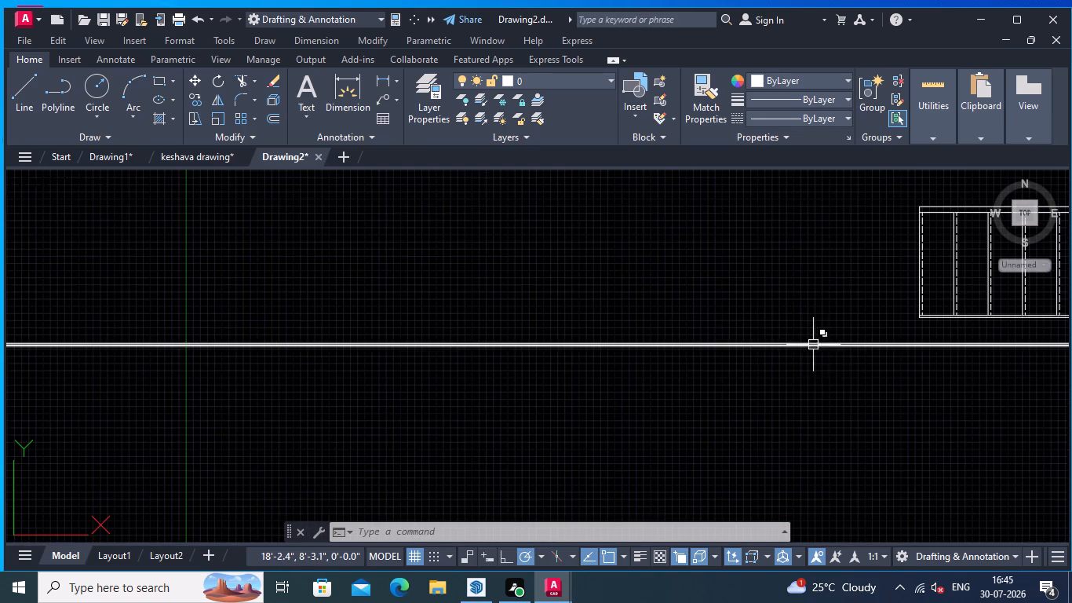
scroll(817, 321, down, 1)
middle_drag(805, 320, 691, 358)
scroll(702, 338, up, 2)
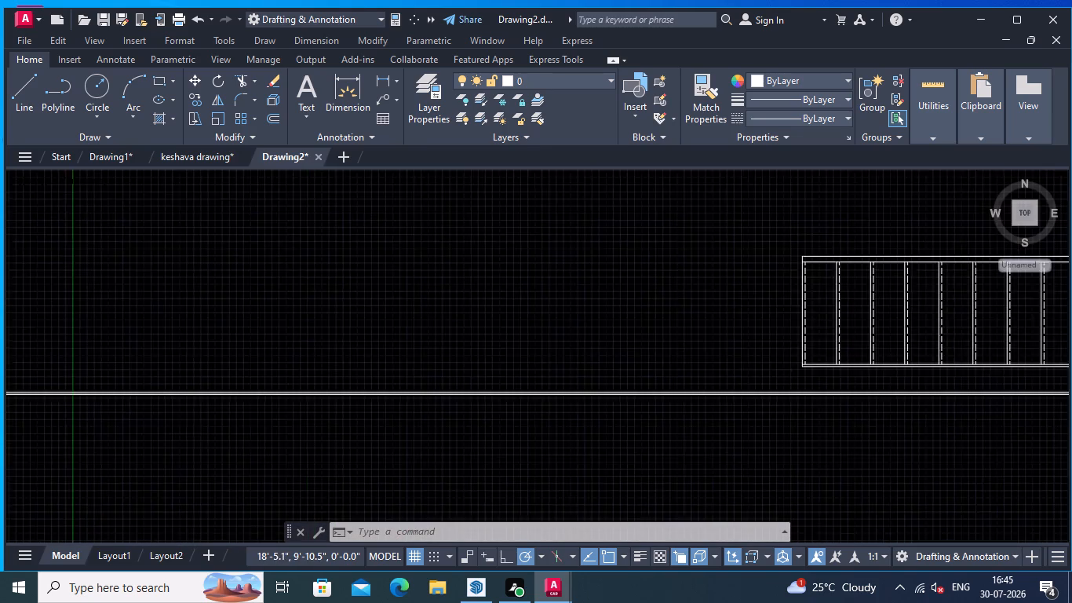
middle_drag(713, 334, 608, 371)
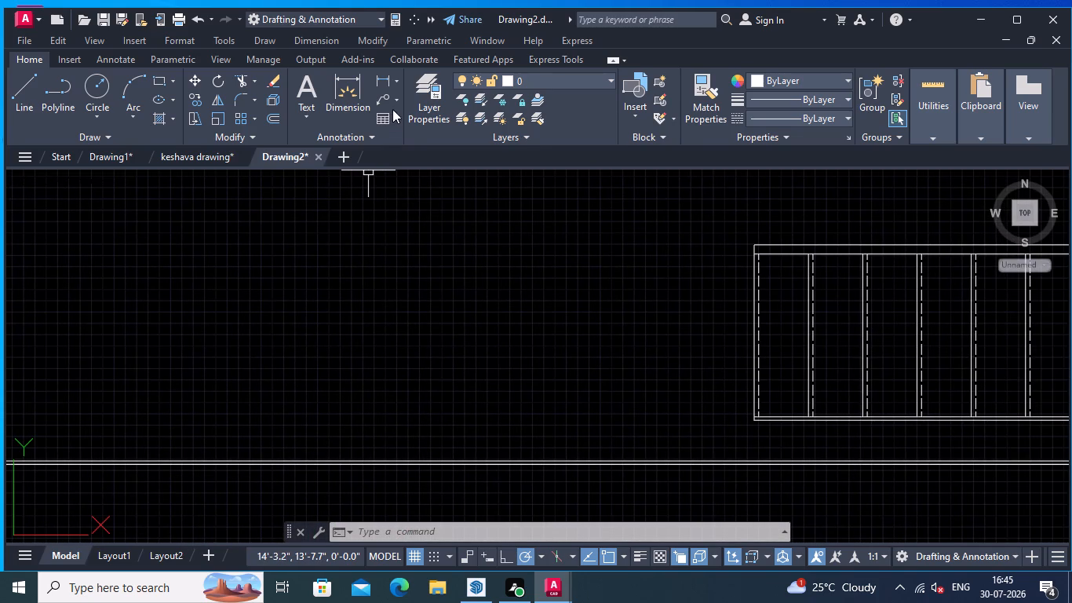
Draw a 3' horizontal line from the start of the straight flight's inner lower rail line, leading away from the treads.
click(26, 93)
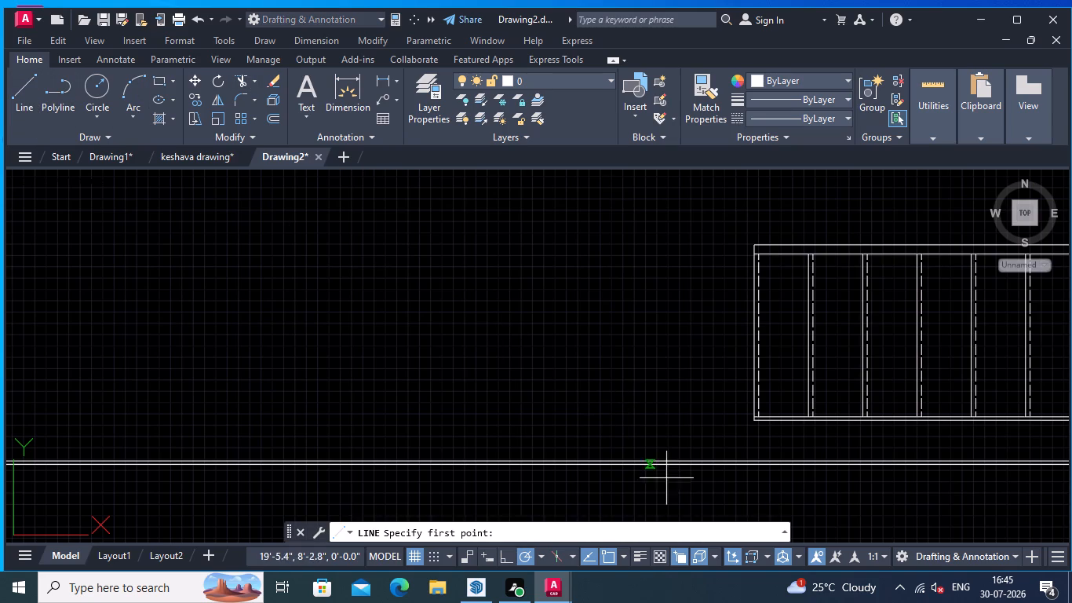
scroll(759, 449, up, 3)
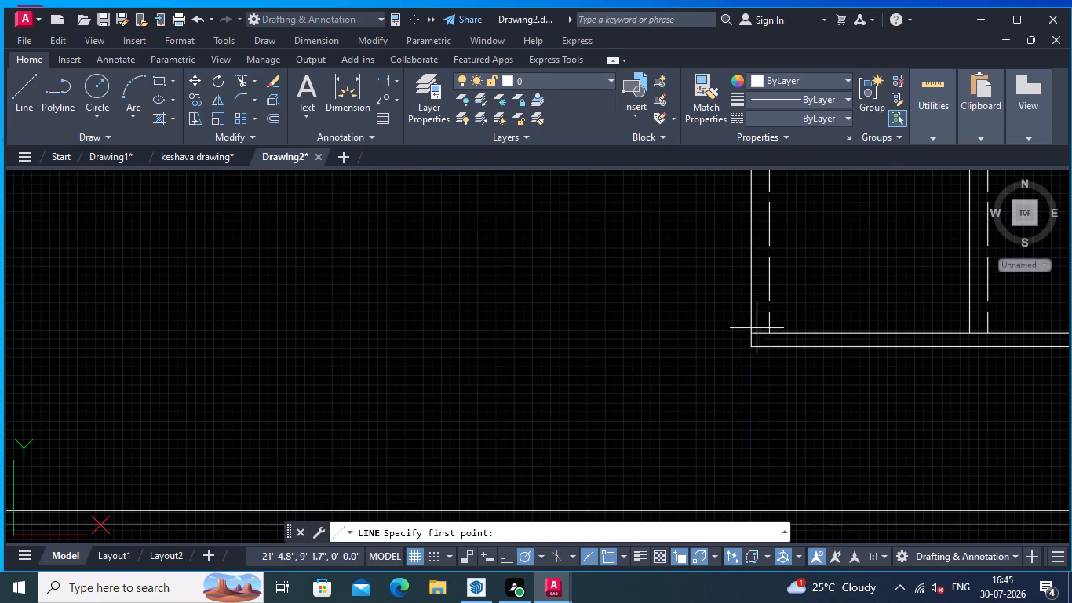
click(749, 335)
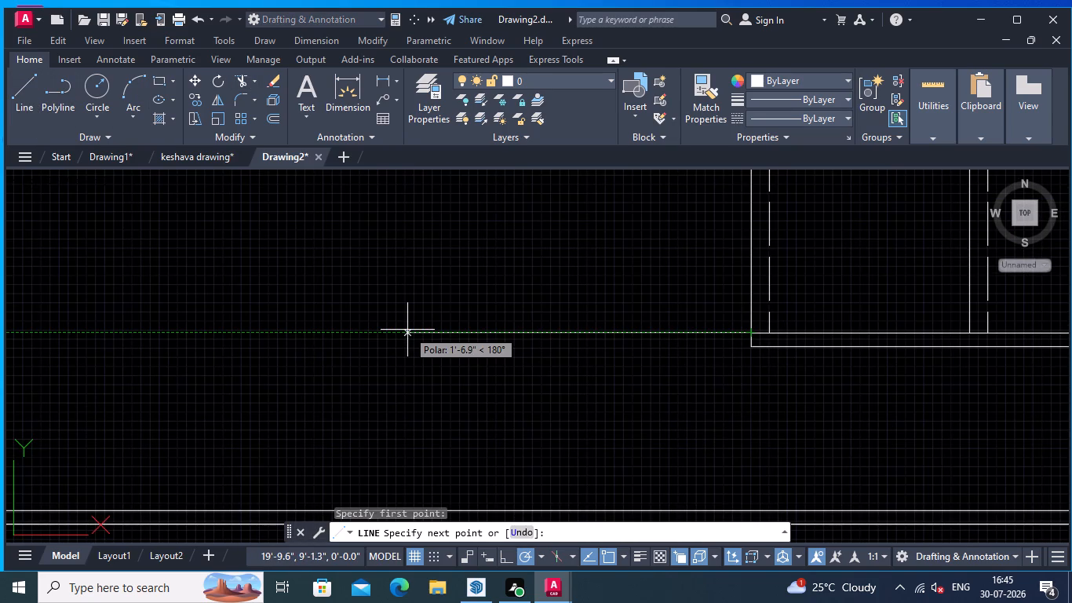
key(3)
key(apostrophe)
key(Return)
key(Return)
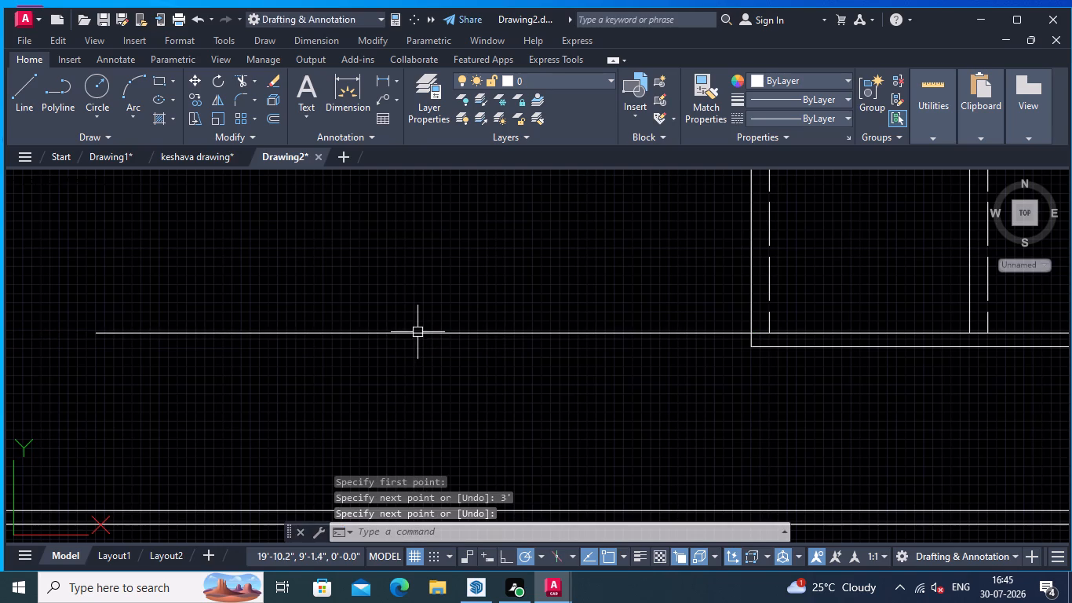
right_click(504, 294)
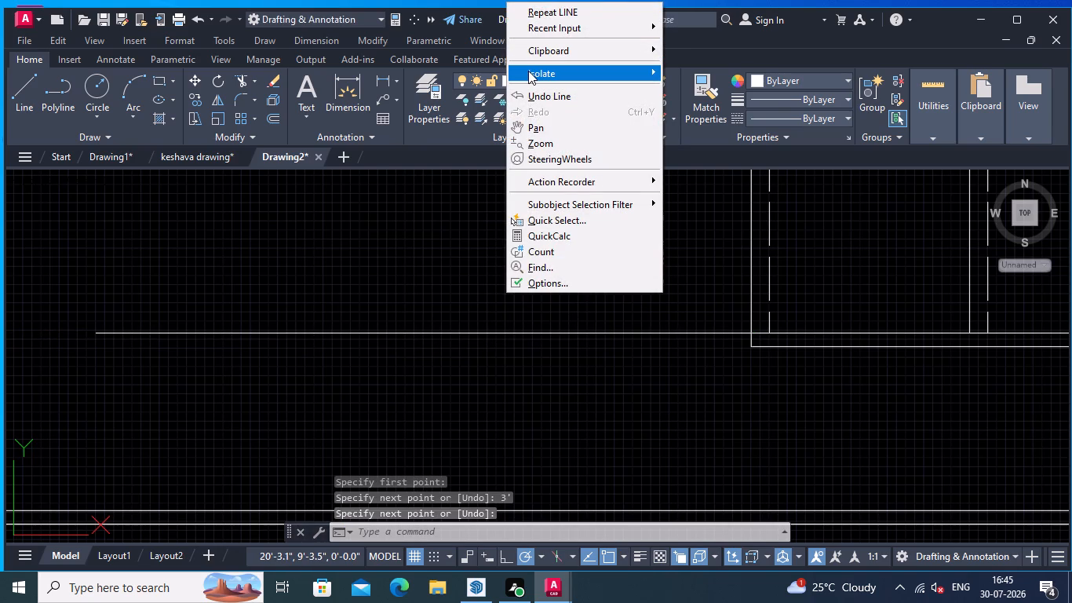
key(Escape)
key(Escape)
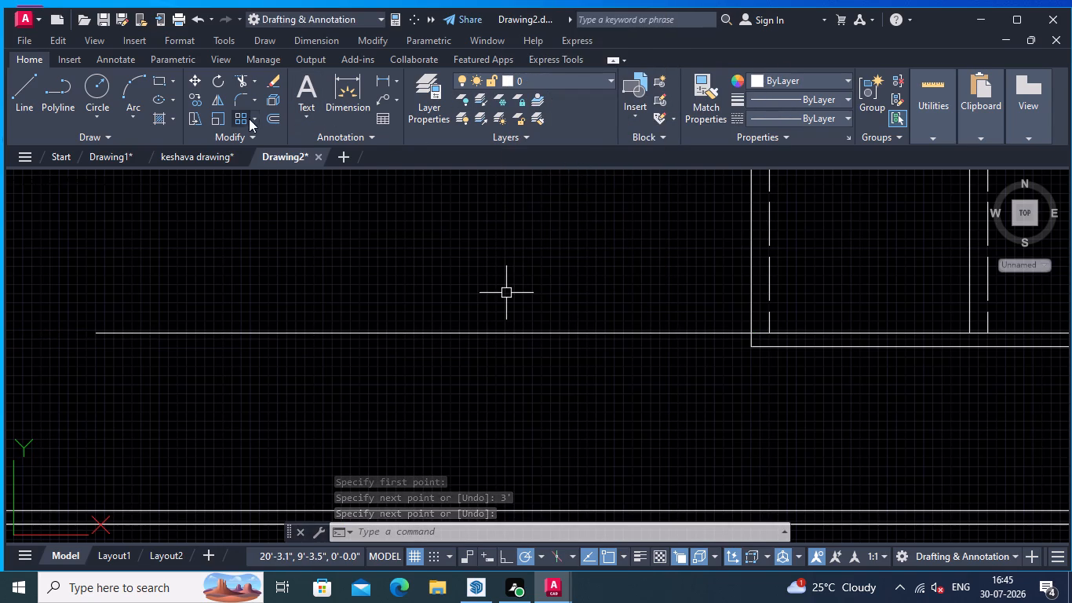
Offset the 3' extension line by 0.75" toward the outer double line, in line with the flight's lower rail line.
click(268, 113)
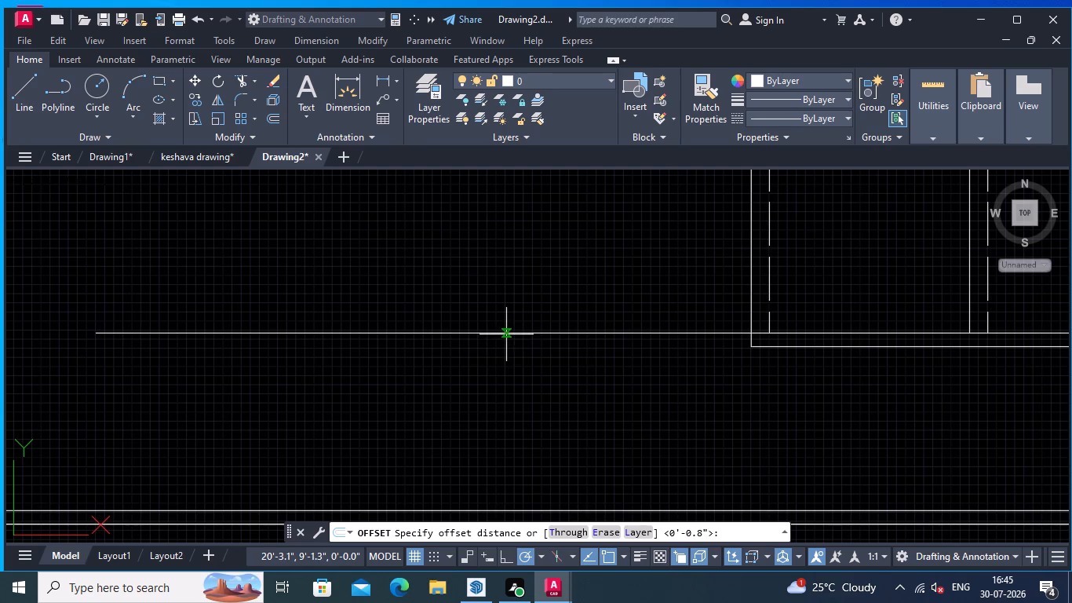
click(506, 334)
text(.75)
key(Return)
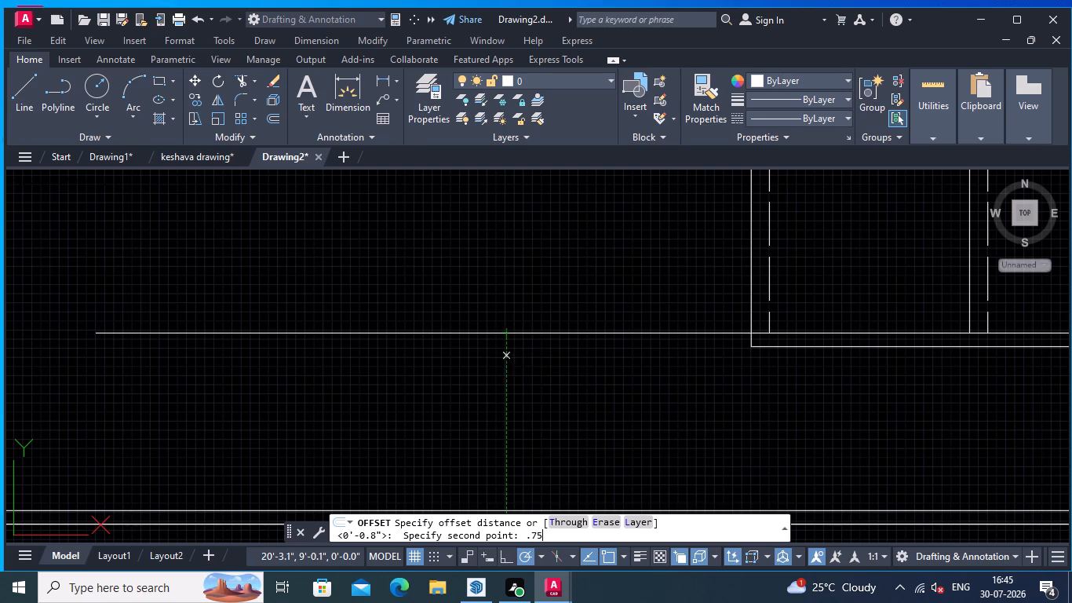
click(482, 335)
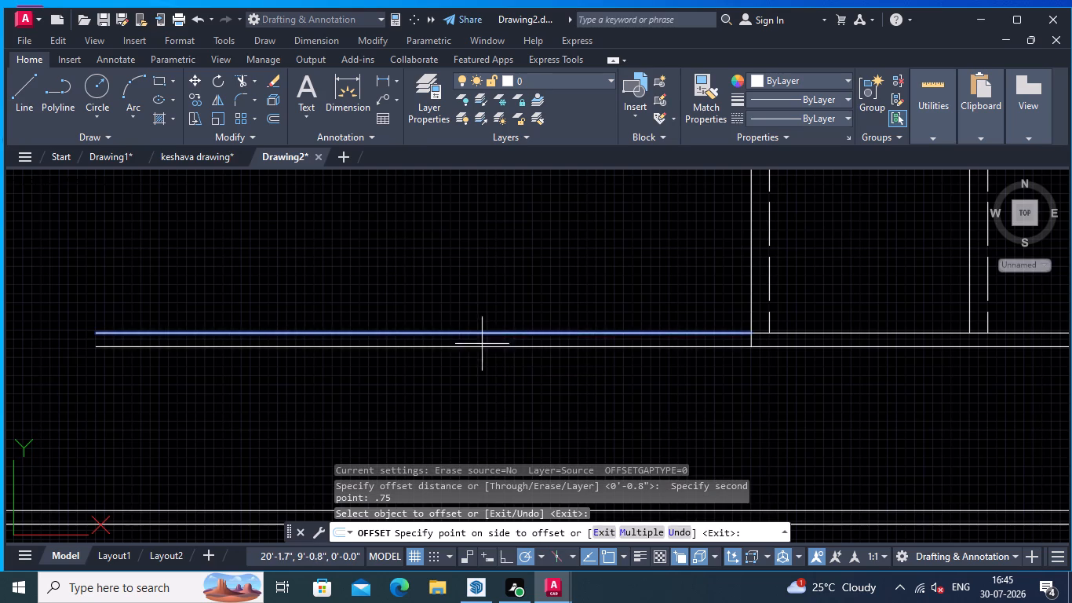
click(483, 350)
scroll(533, 379, down, 2)
middle_drag(533, 392, 552, 348)
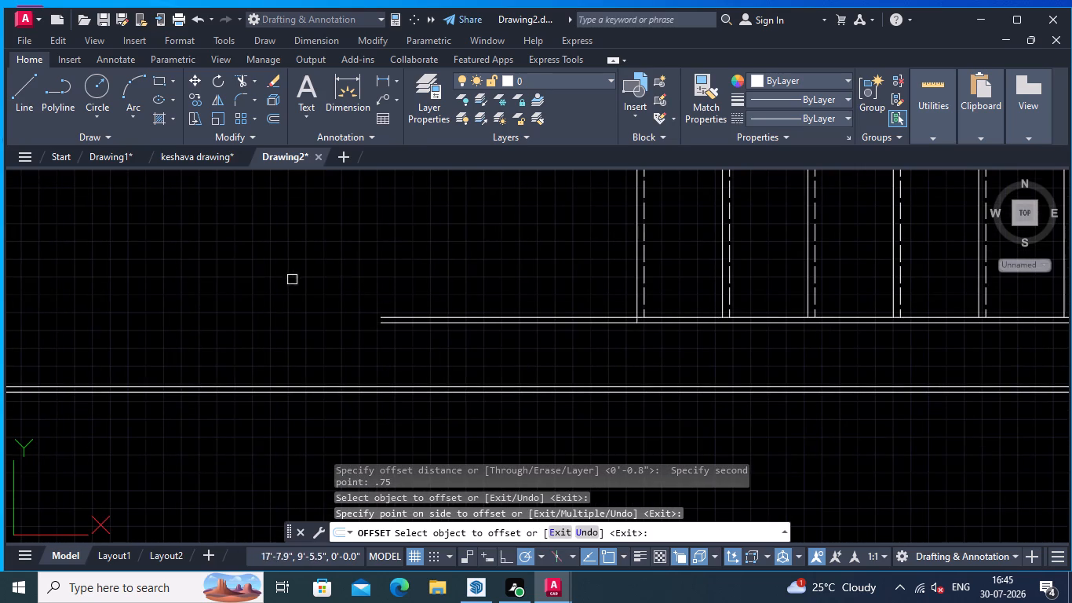
key(Escape)
Draw a vertical line from the free end of the 3' extension down to the lowest line of the outer double line.
click(19, 106)
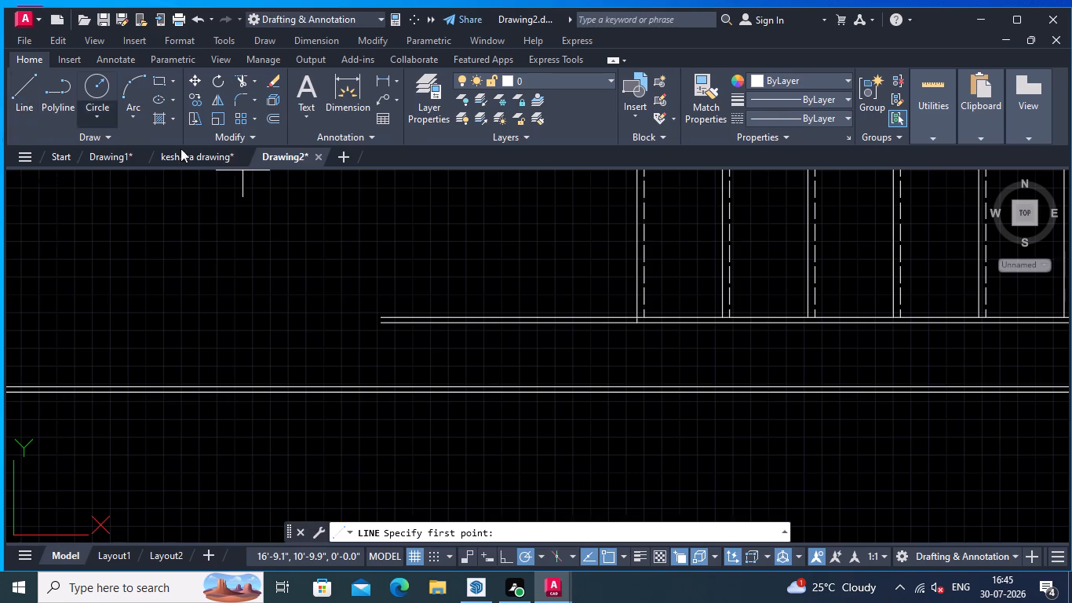
scroll(374, 345, up, 2)
click(386, 276)
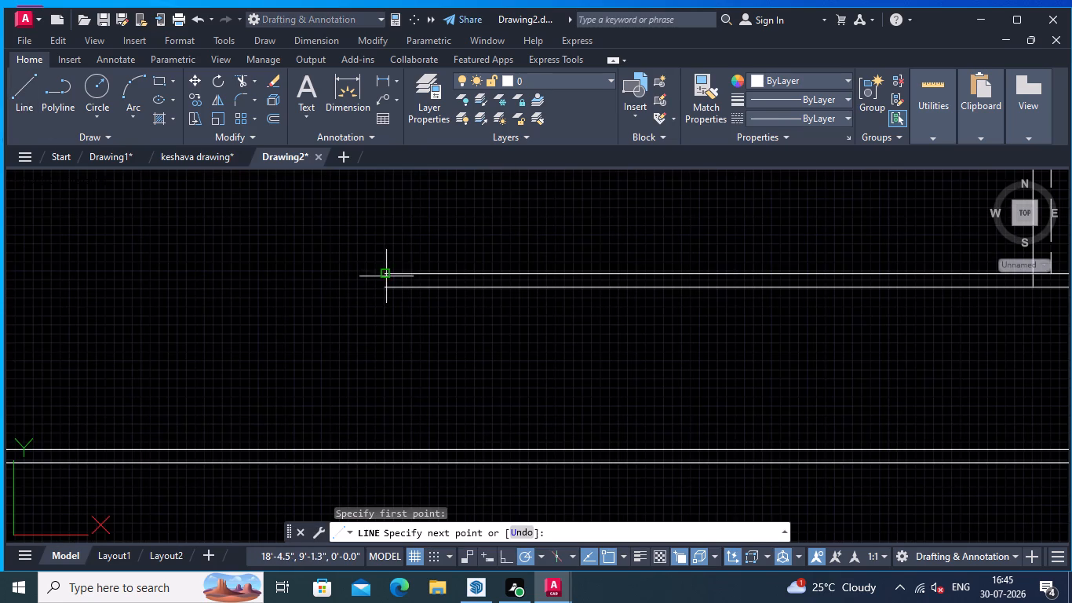
click(384, 466)
key(Return)
Trim both lines of the outer double line where they run past the new vertical end line.
scroll(264, 385, down, 2)
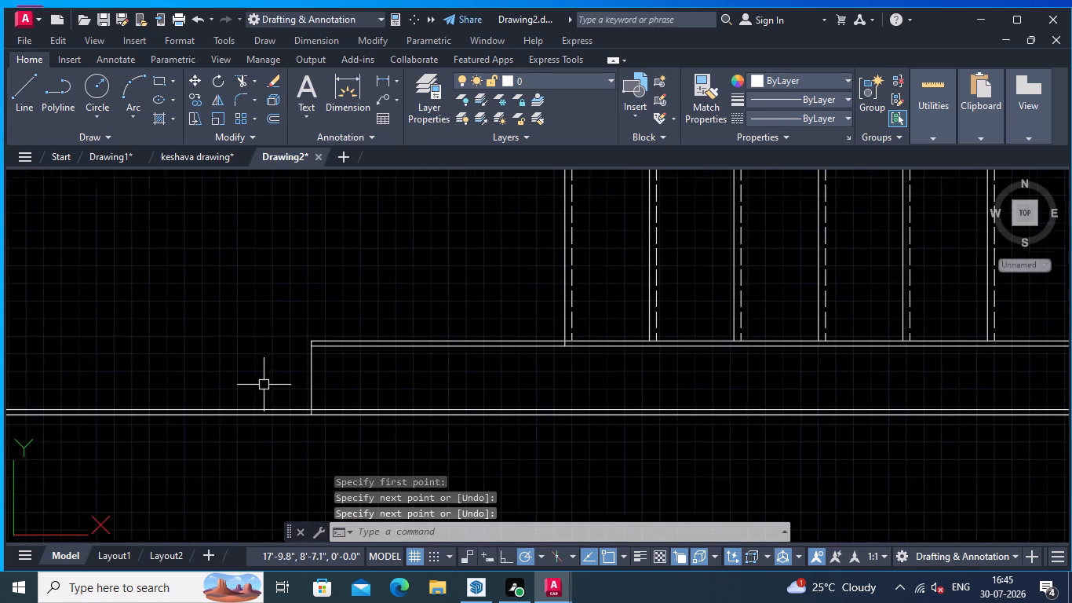
middle_drag(267, 382, 352, 328)
text(TR)
key(Return)
click(349, 312)
click(363, 387)
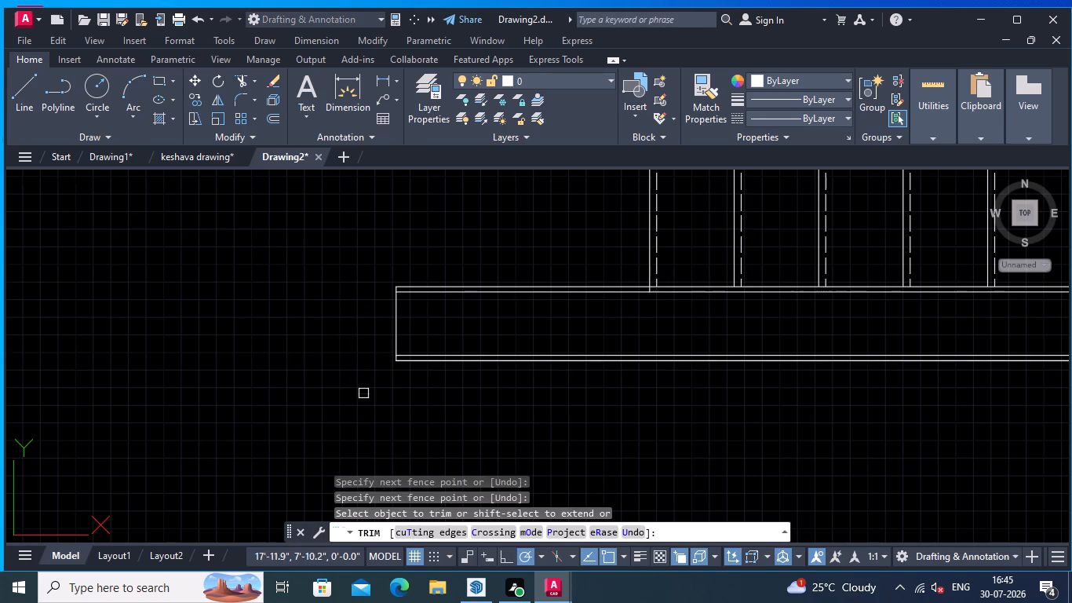
Trim the vertical end line between the extended rail and the outer double line, leaving short caps on each pair.
scroll(441, 420, down, 2)
middle_drag(849, 480, 611, 489)
middle_drag(554, 470, 682, 451)
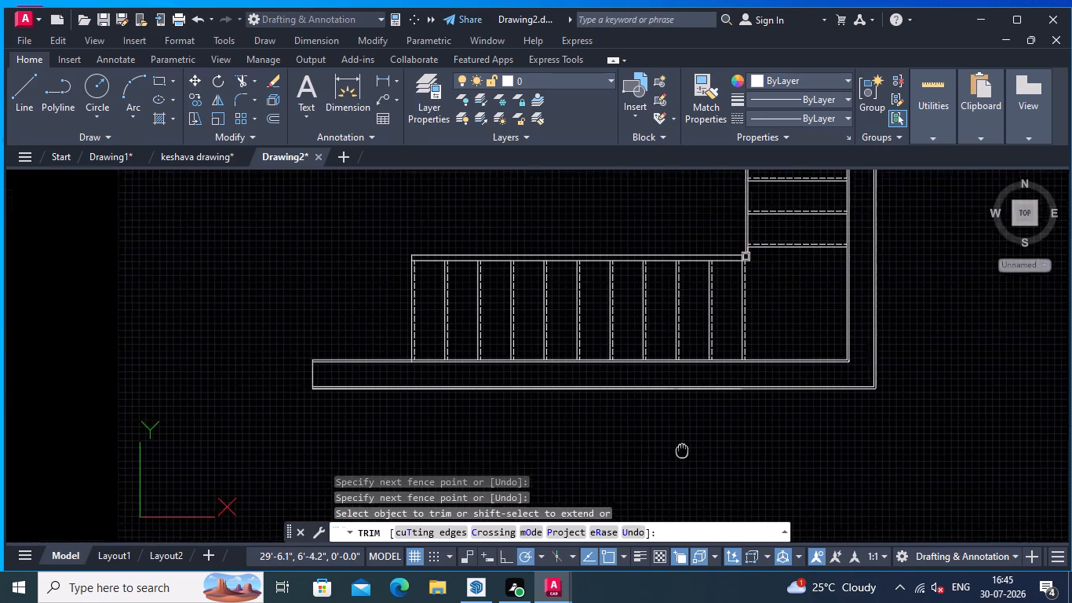
middle_drag(682, 451, 709, 438)
scroll(407, 424, up, 1)
middle_drag(406, 424, 527, 419)
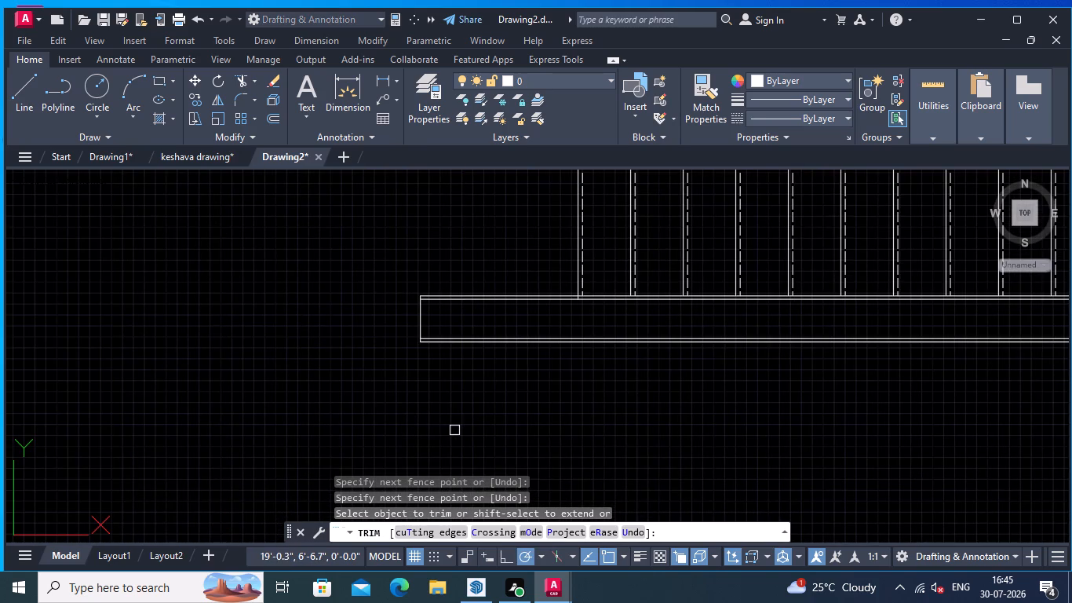
scroll(413, 430, up, 1)
click(425, 250)
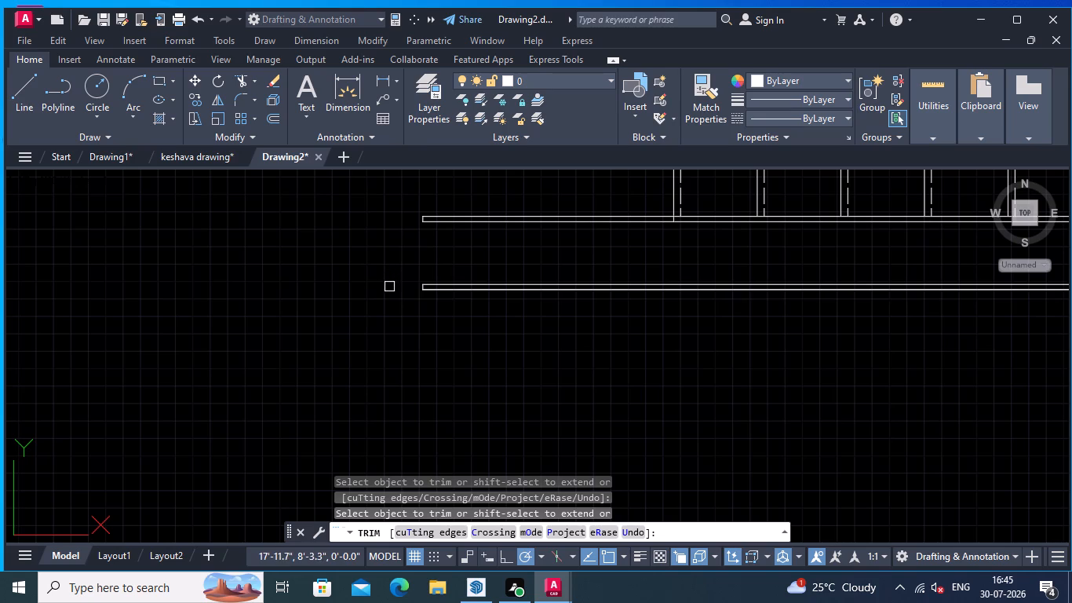
scroll(411, 228, up, 1)
middle_drag(410, 227, 471, 378)
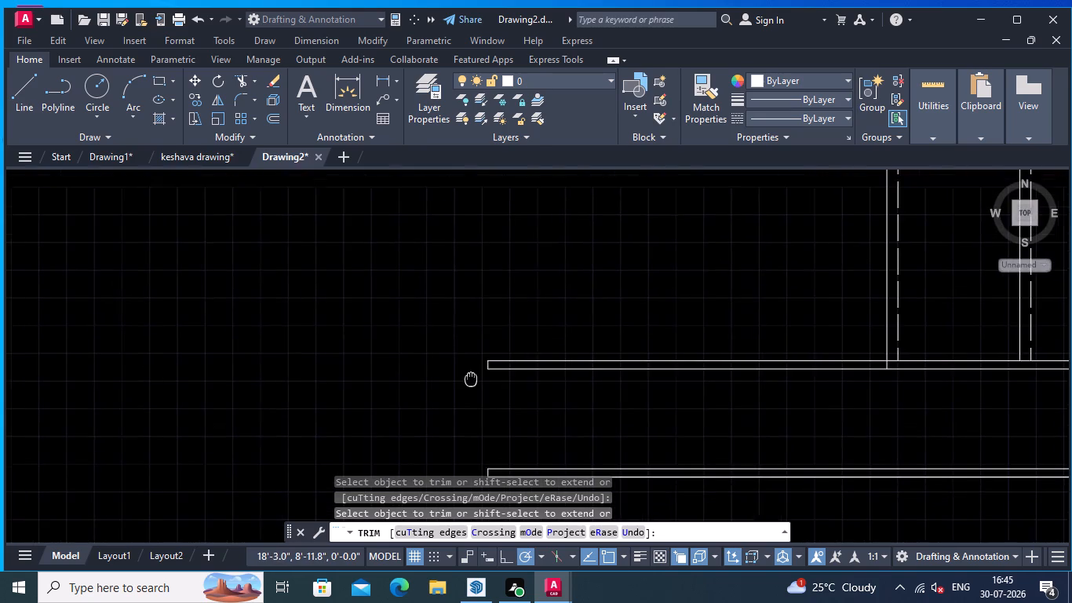
middle_drag(471, 378, 473, 377)
scroll(472, 363, up, 2)
key(Return)
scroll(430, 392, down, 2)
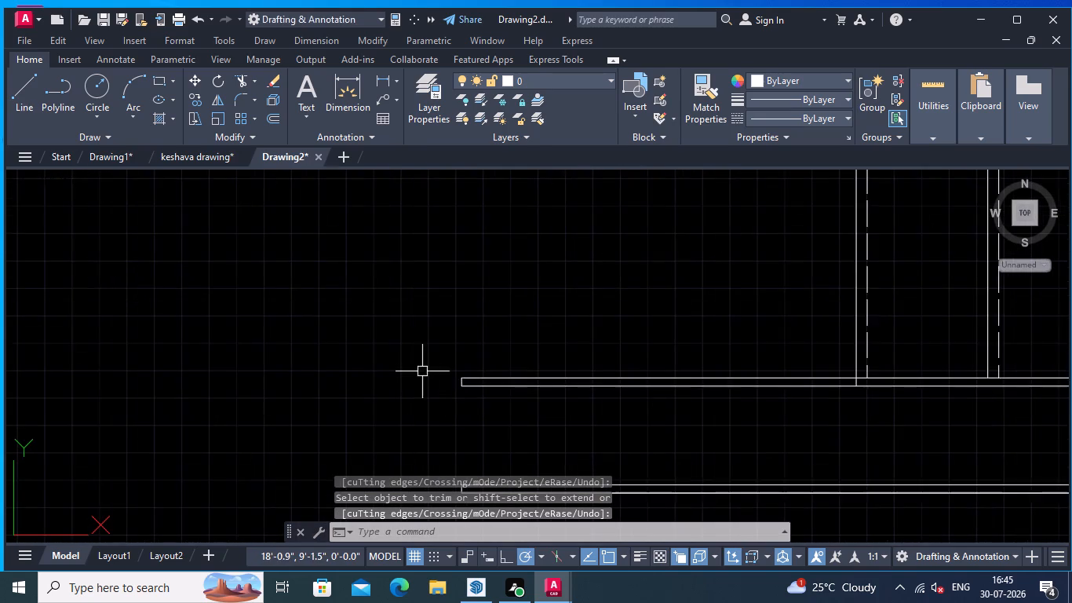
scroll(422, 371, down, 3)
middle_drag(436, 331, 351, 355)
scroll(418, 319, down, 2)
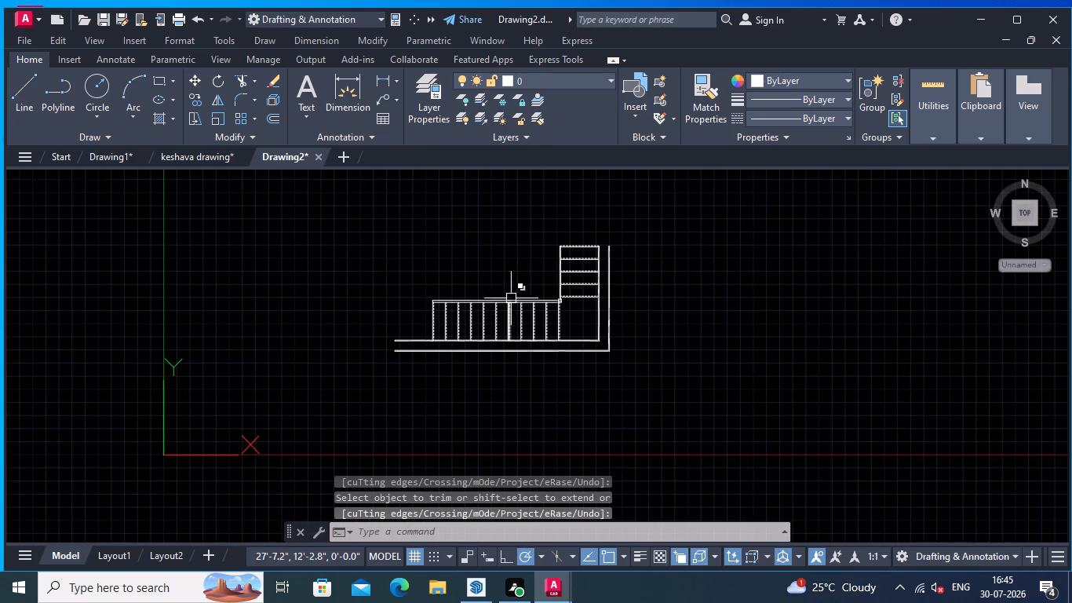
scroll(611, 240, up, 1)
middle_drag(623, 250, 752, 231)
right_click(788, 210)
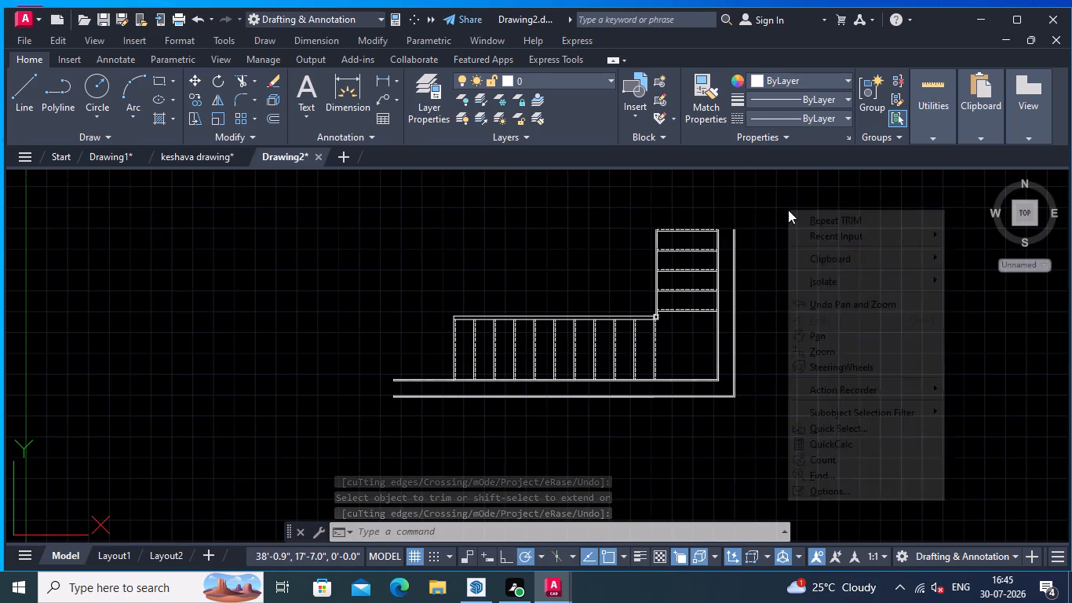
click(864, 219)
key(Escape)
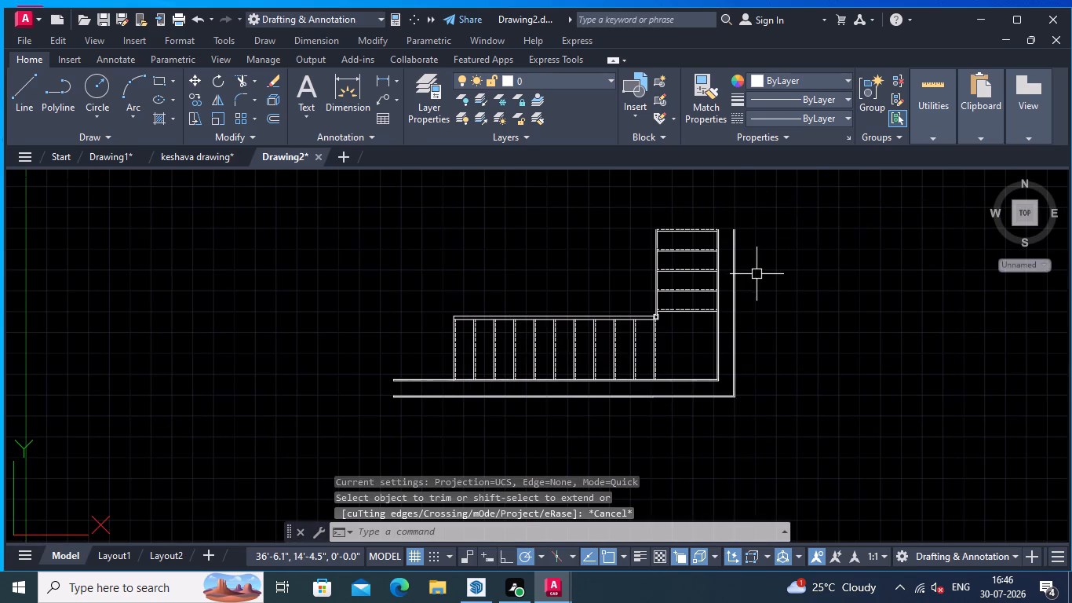
Draw a vertical line about 1'-10" long upward from the top end of the upper flight's rail beside the outer double line.
key(l)
key(Return)
middle_drag(743, 258, 846, 370)
scroll(766, 311, up, 1)
scroll(871, 353, up, 2)
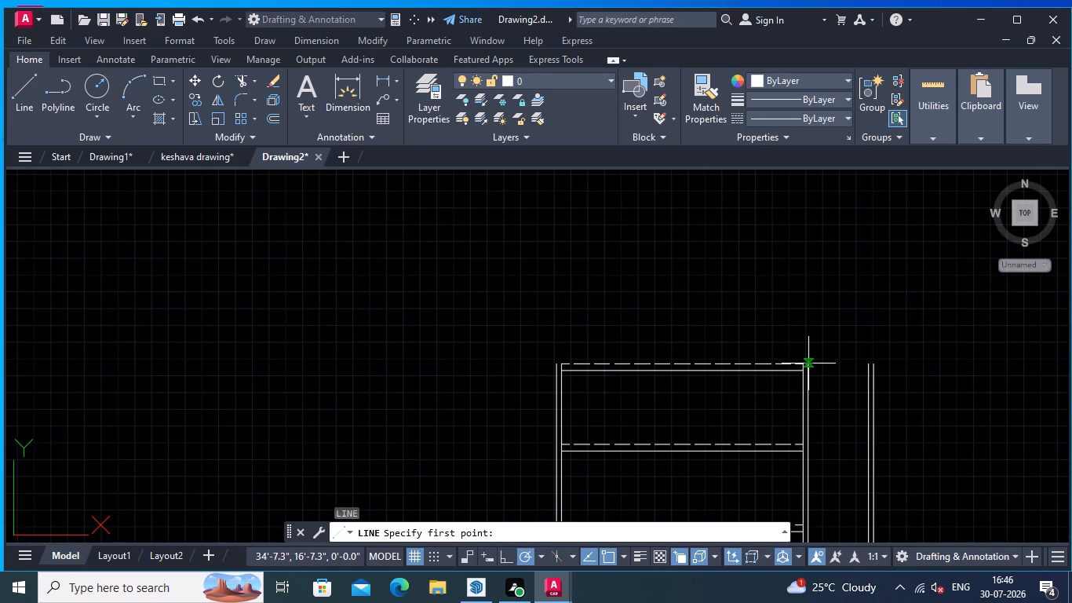
click(805, 362)
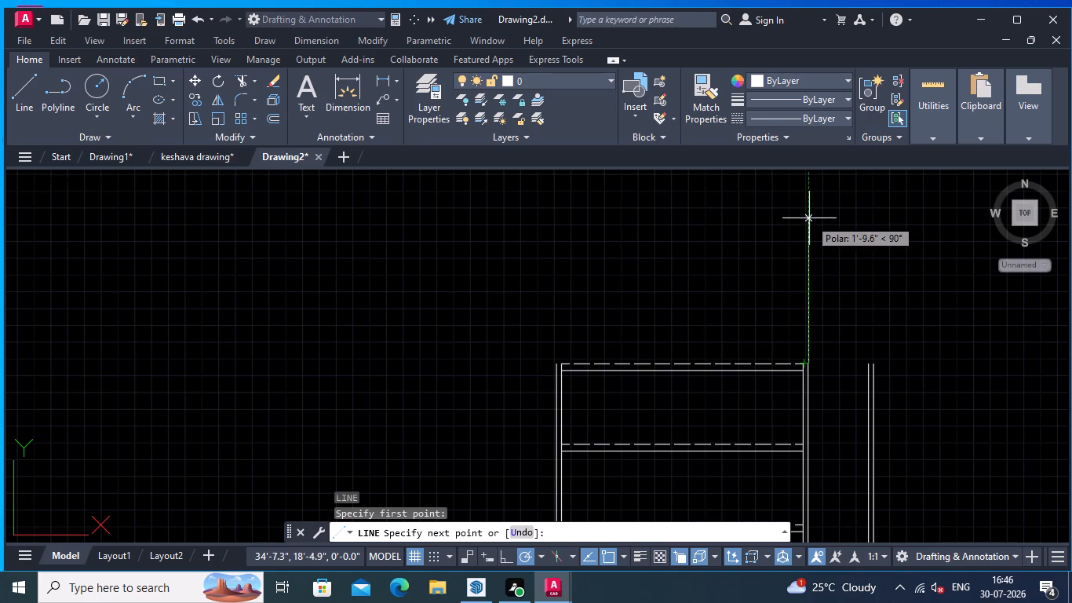
click(808, 215)
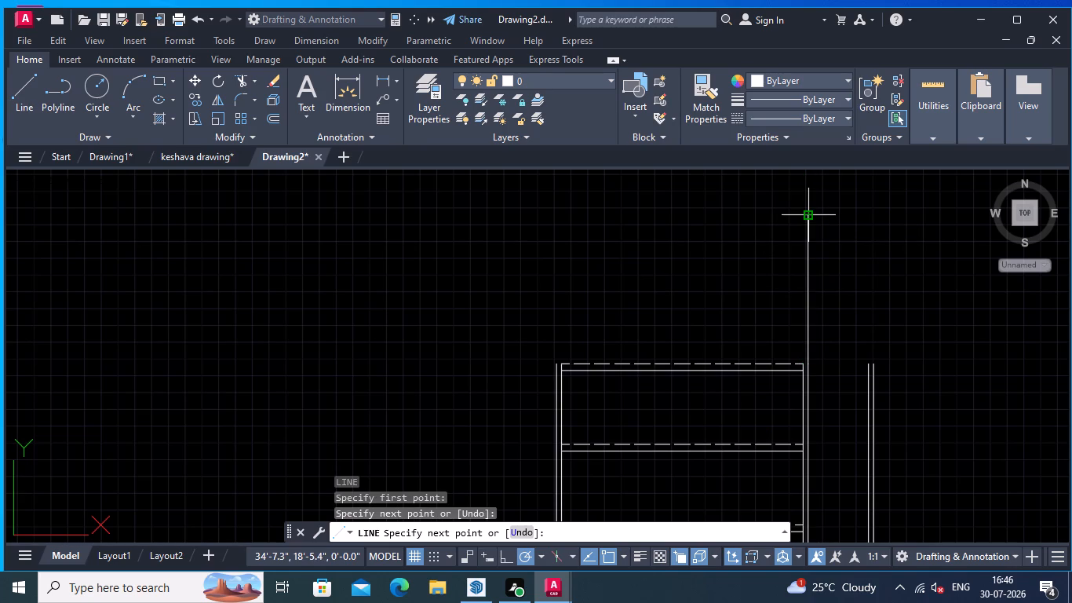
key(Return)
Offset the new vertical extension line by 0.75" toward the tread side to double the rail extension.
text(OFF)
key(Return)
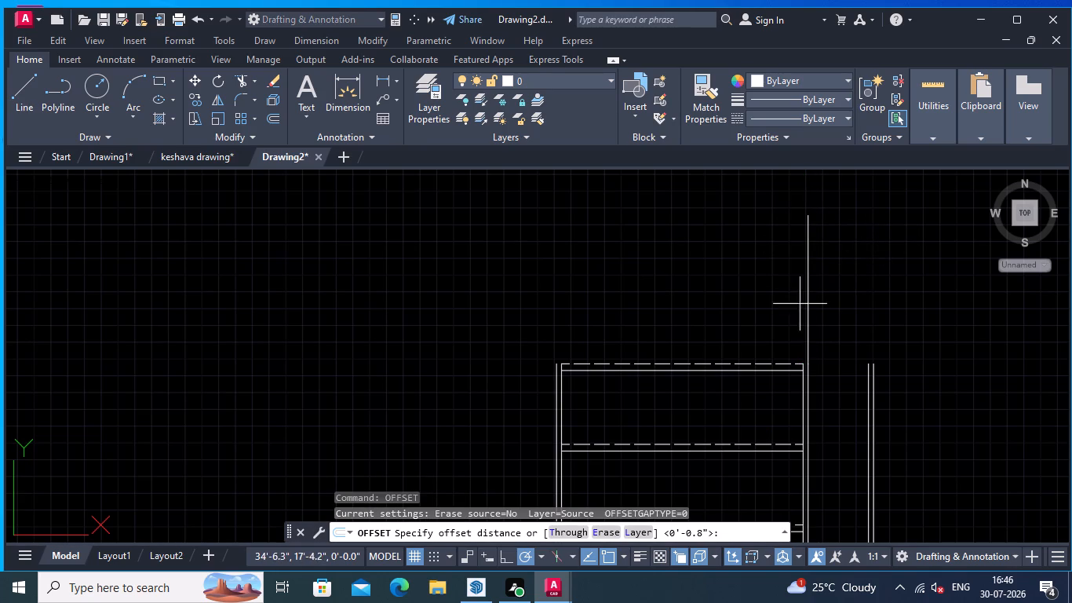
click(810, 303)
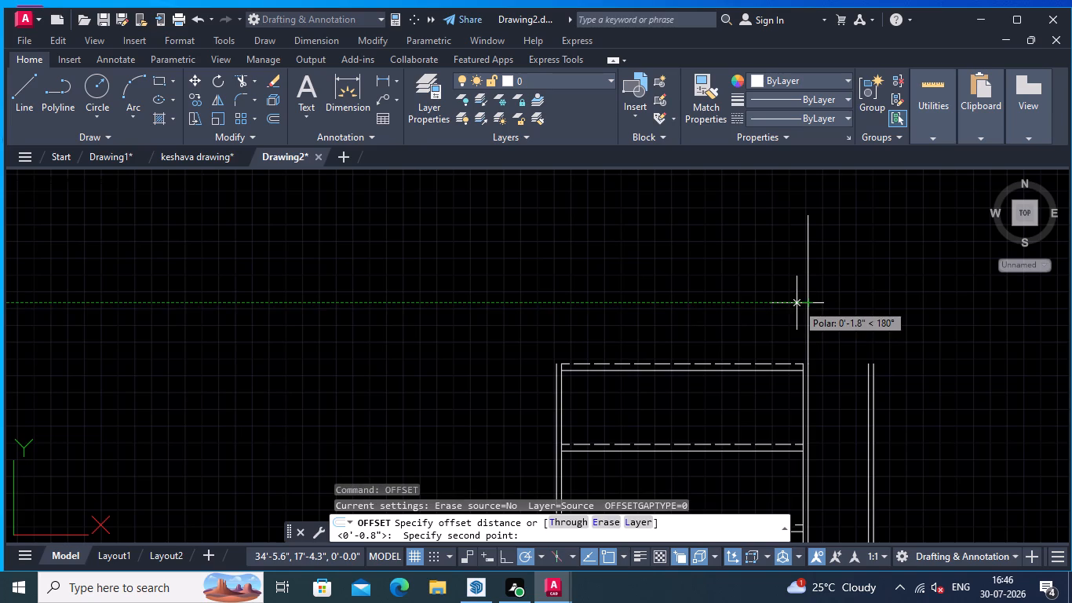
text(.75)
key(Return)
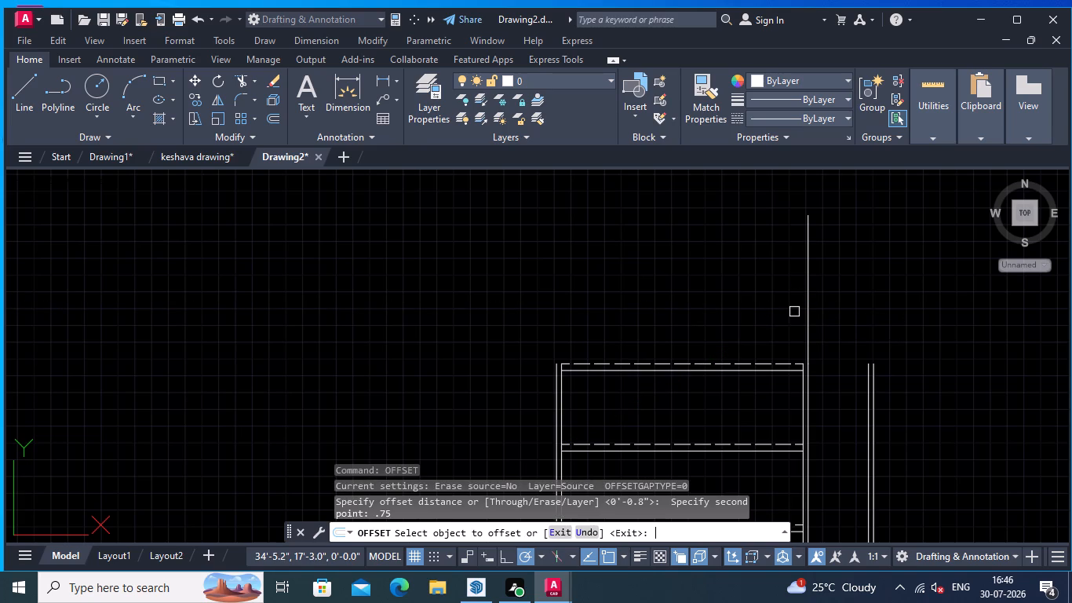
click(809, 314)
click(789, 323)
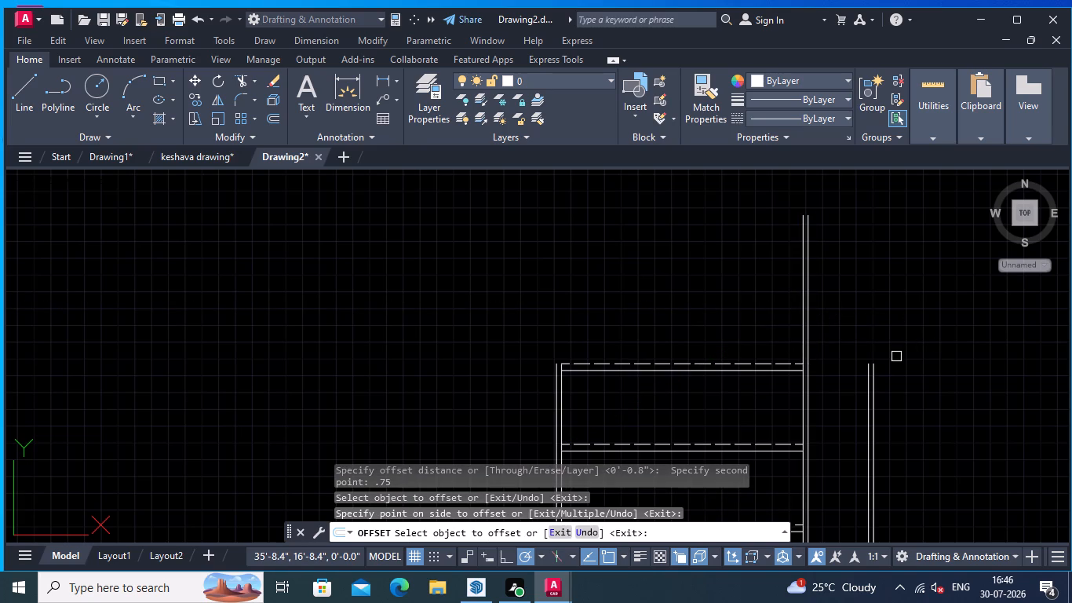
key(Escape)
Draw a vertical line about 1'-10" long upward from the top of the outer double line's inner line, level with the rail extension.
right_click(869, 332)
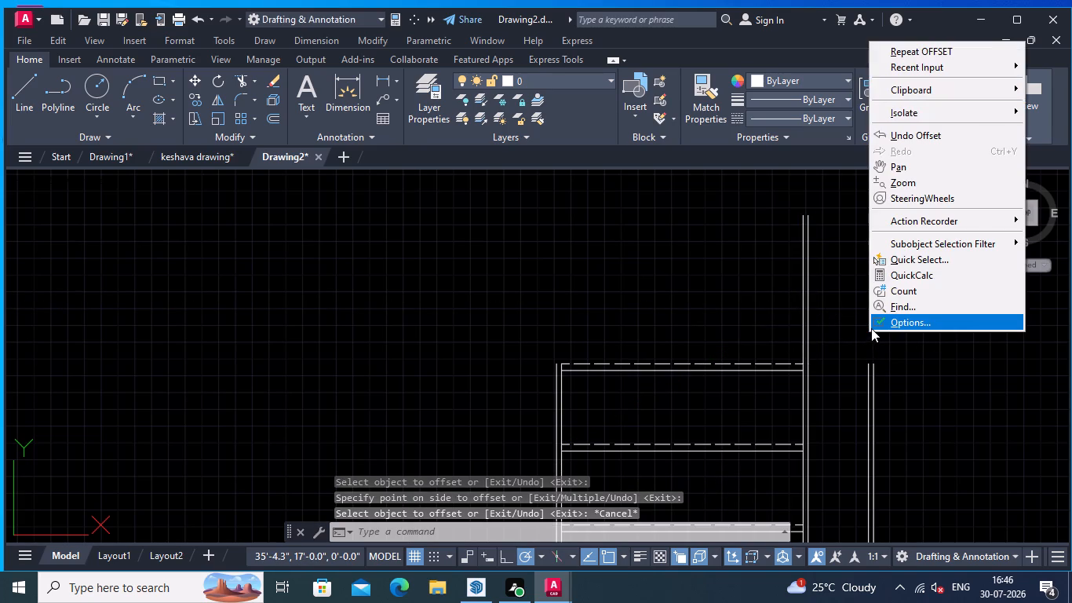
key(Escape)
key(l)
key(Return)
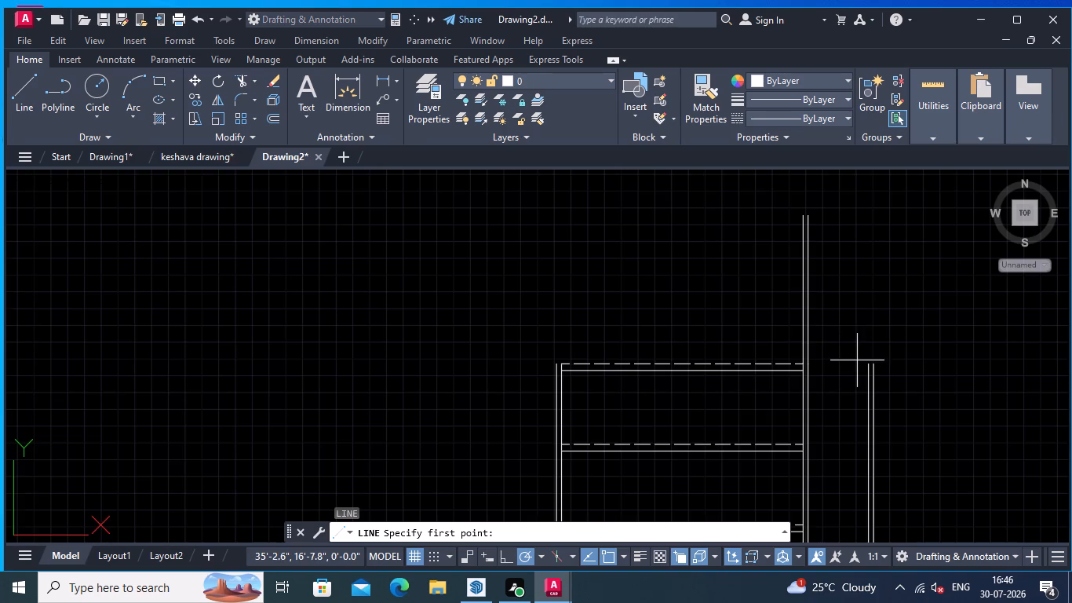
scroll(857, 361, up, 2)
click(876, 370)
scroll(868, 183, down, 3)
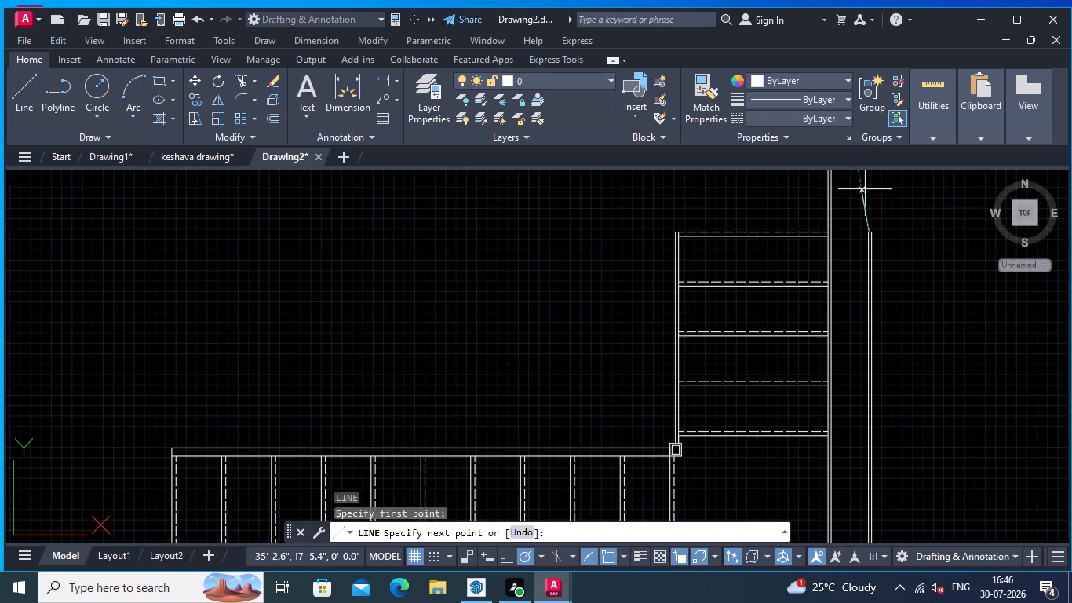
middle_drag(865, 191, 862, 283)
scroll(862, 261, up, 2)
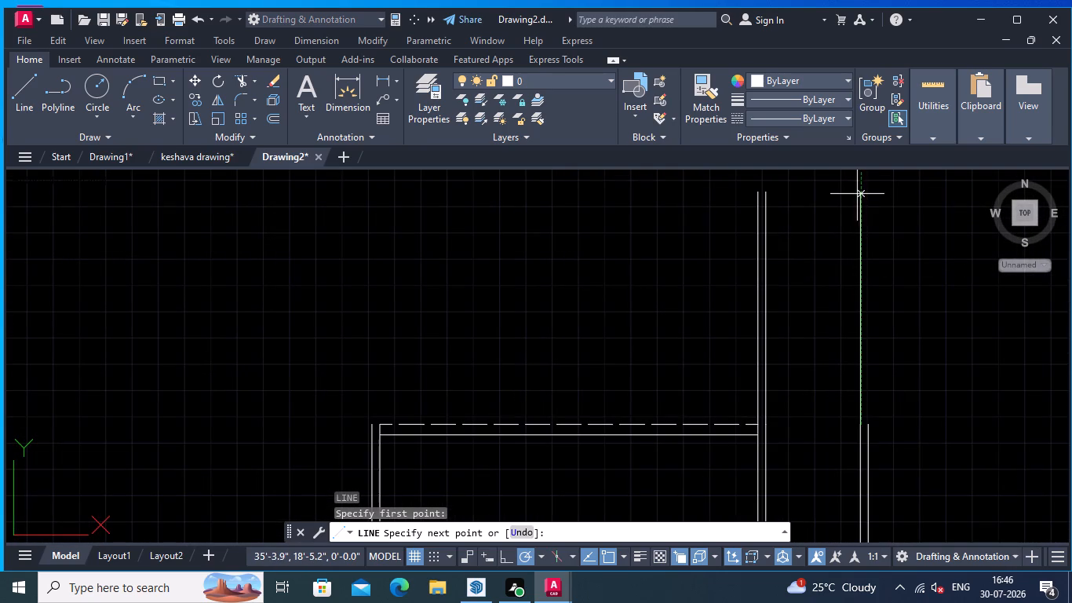
click(860, 194)
key(Return)
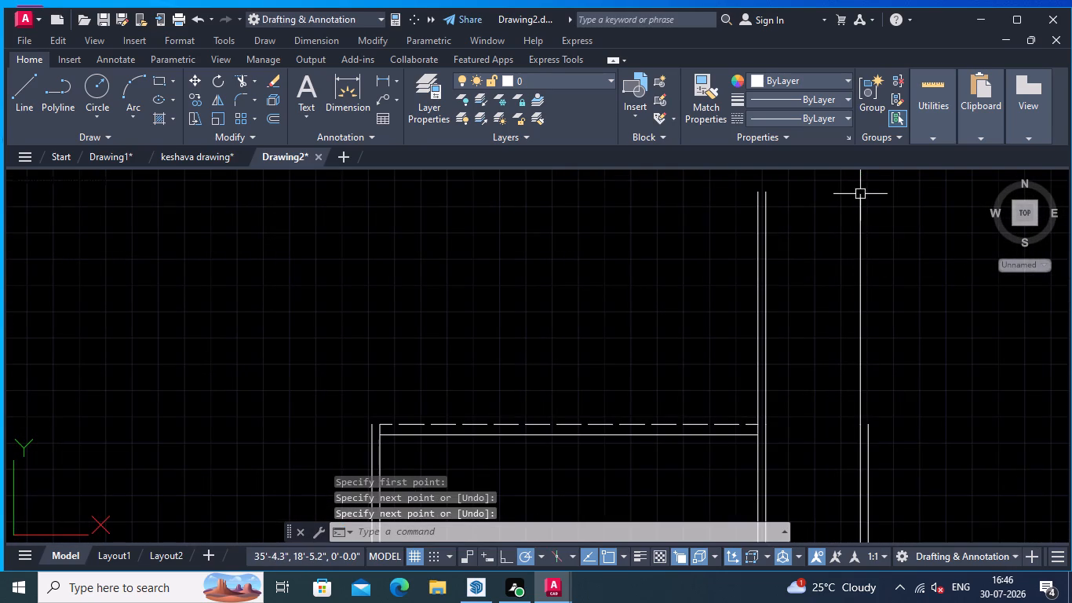
right_click(898, 237)
key(Escape)
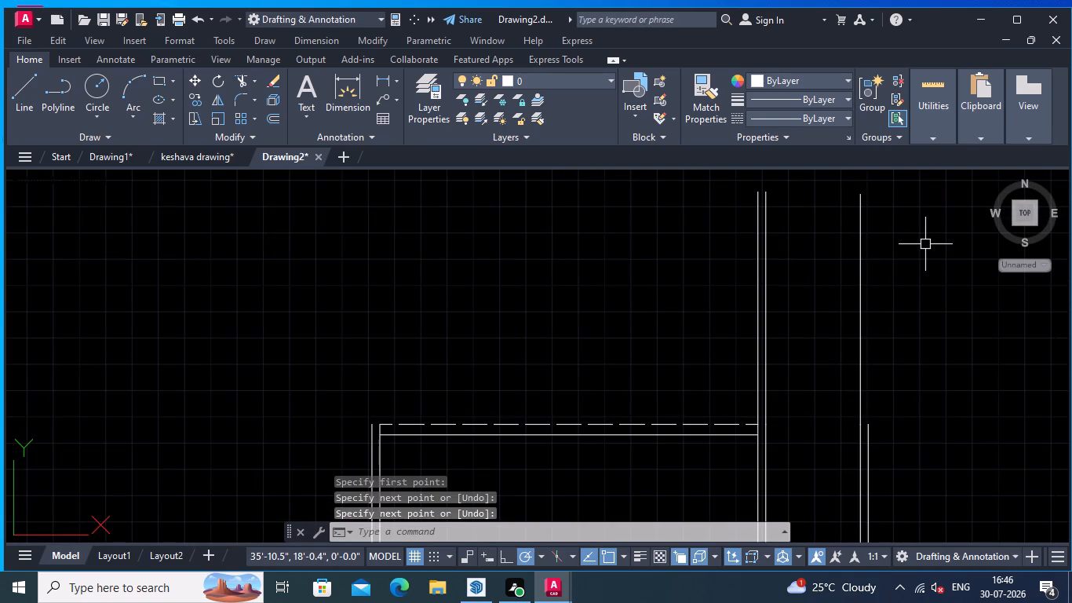
Offset the outer double line's vertical extension by 0.75" away from the staircase.
text(OFF)
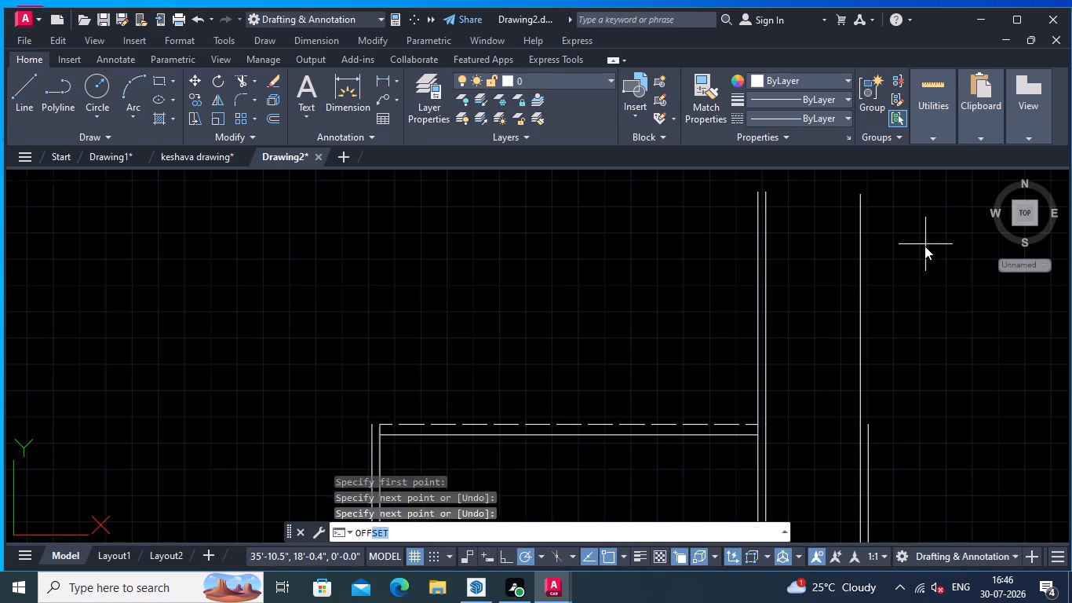
key(Return)
click(859, 359)
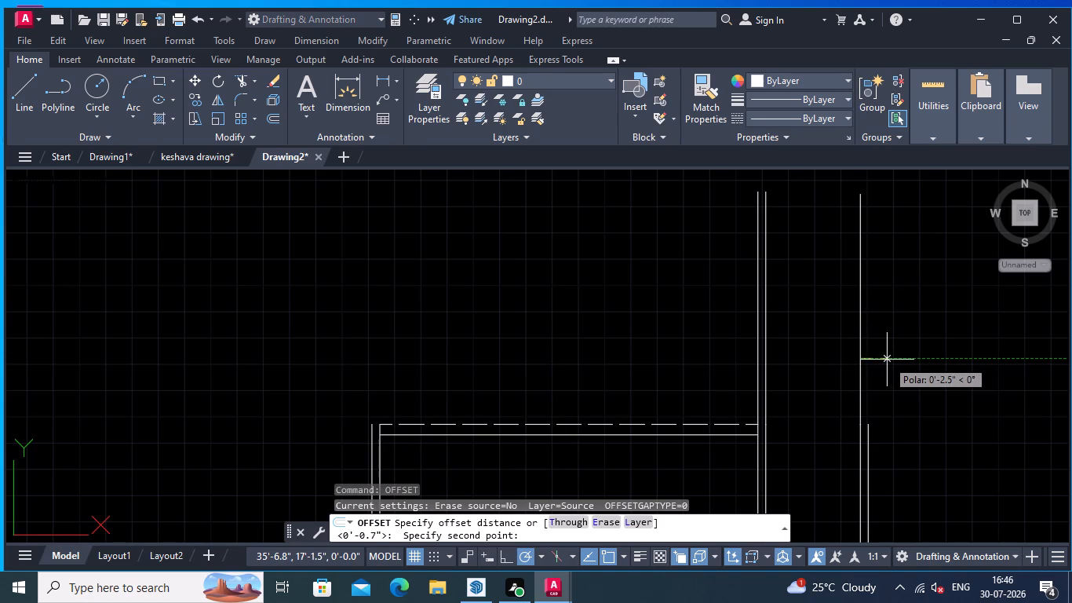
text(.75)
key(Return)
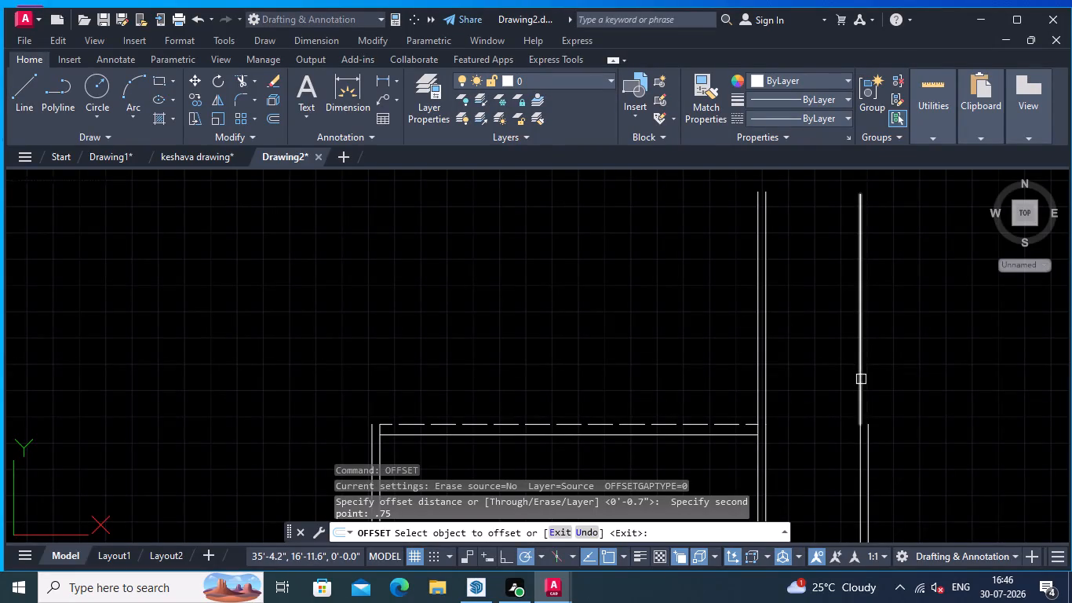
click(862, 379)
click(883, 379)
Examine the whole staircase with its extended upper end, and the straight flight's inner rail up to the corner post.
scroll(826, 357, down, 2)
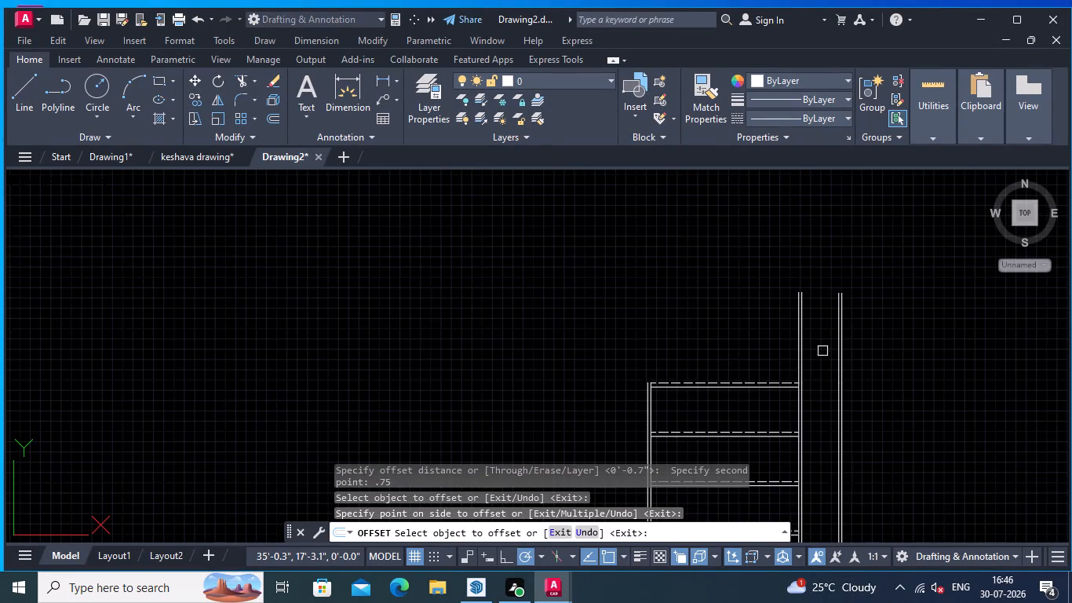
middle_drag(822, 351, 855, 324)
scroll(714, 262, down, 1)
scroll(633, 265, down, 2)
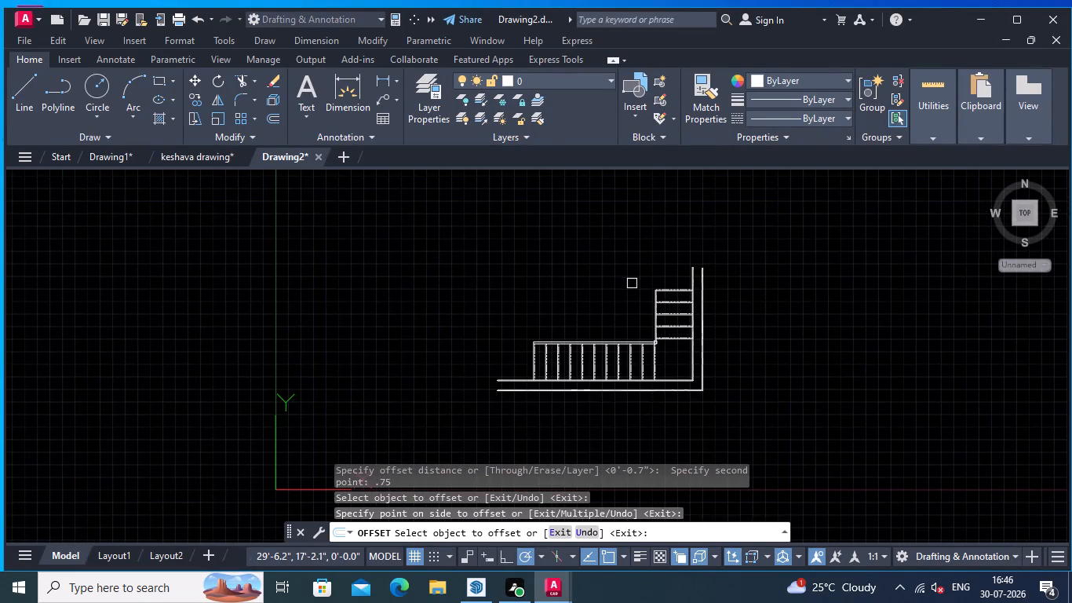
middle_drag(632, 287, 676, 256)
scroll(653, 271, up, 1)
middle_drag(640, 291, 716, 271)
scroll(669, 282, up, 2)
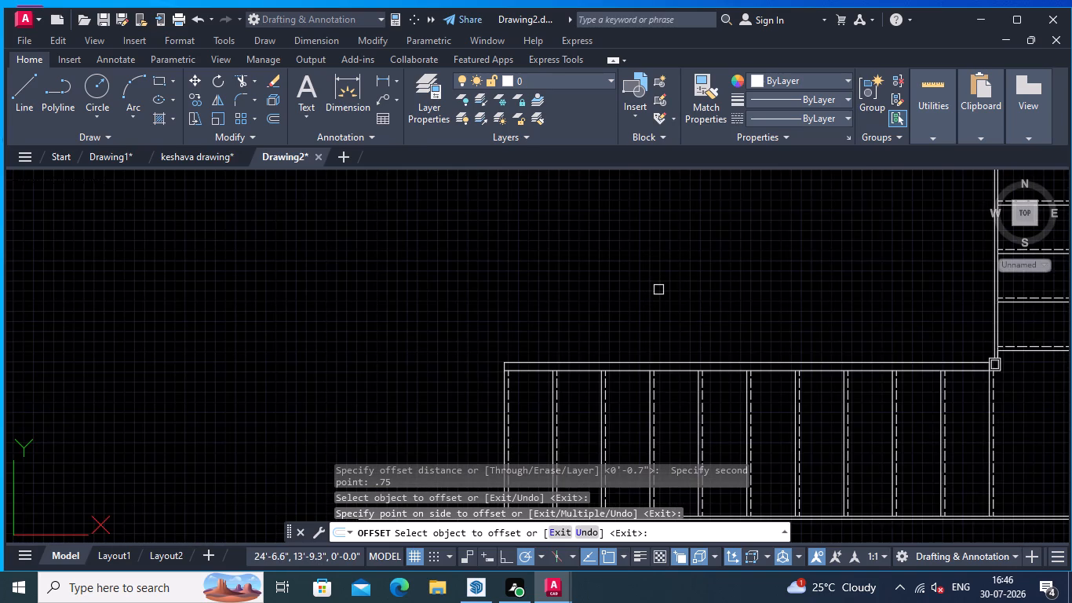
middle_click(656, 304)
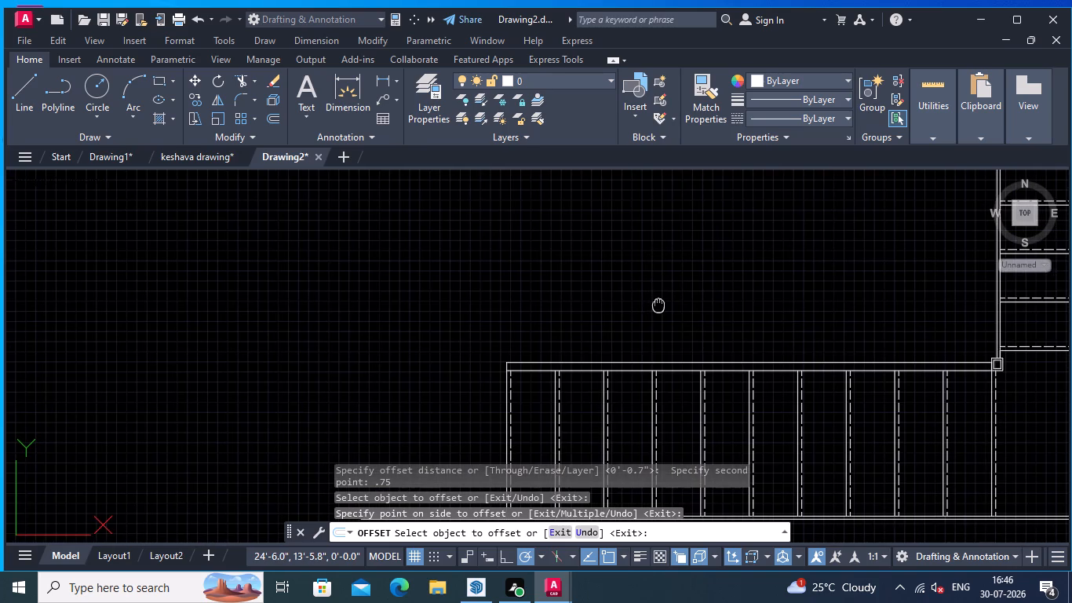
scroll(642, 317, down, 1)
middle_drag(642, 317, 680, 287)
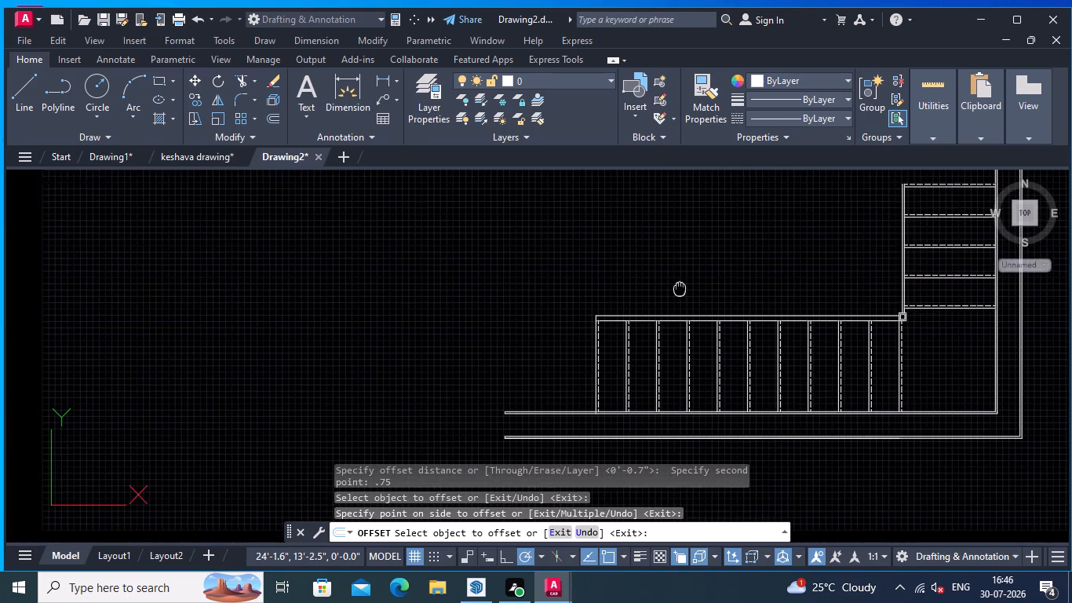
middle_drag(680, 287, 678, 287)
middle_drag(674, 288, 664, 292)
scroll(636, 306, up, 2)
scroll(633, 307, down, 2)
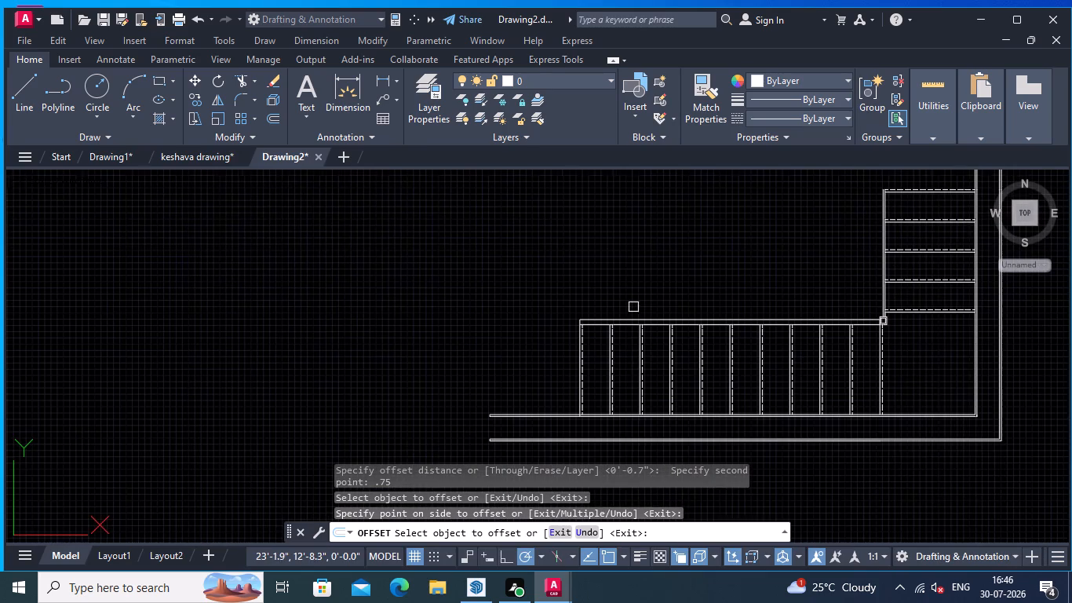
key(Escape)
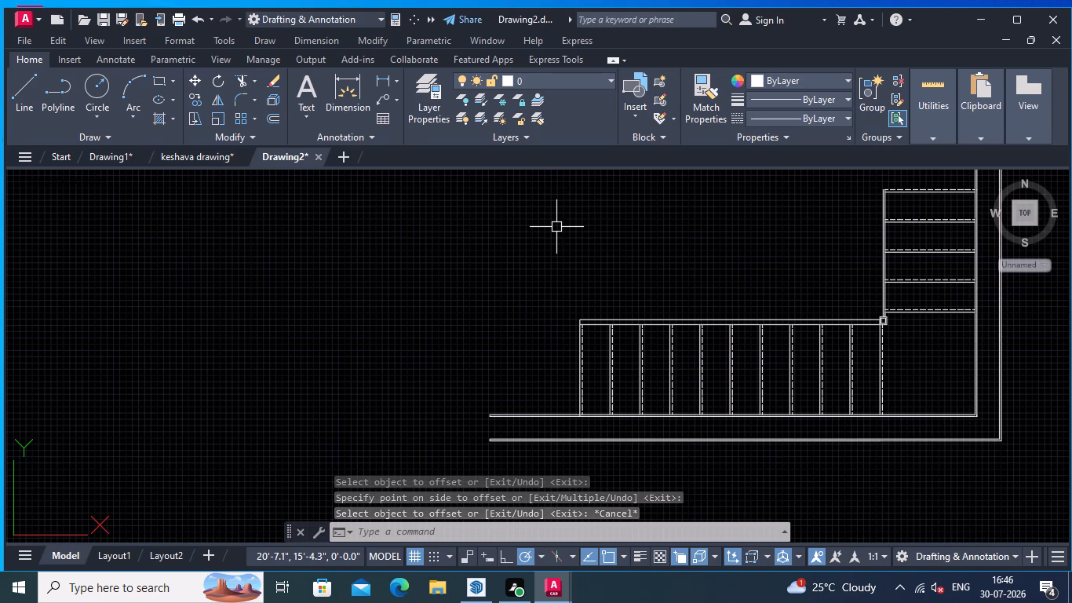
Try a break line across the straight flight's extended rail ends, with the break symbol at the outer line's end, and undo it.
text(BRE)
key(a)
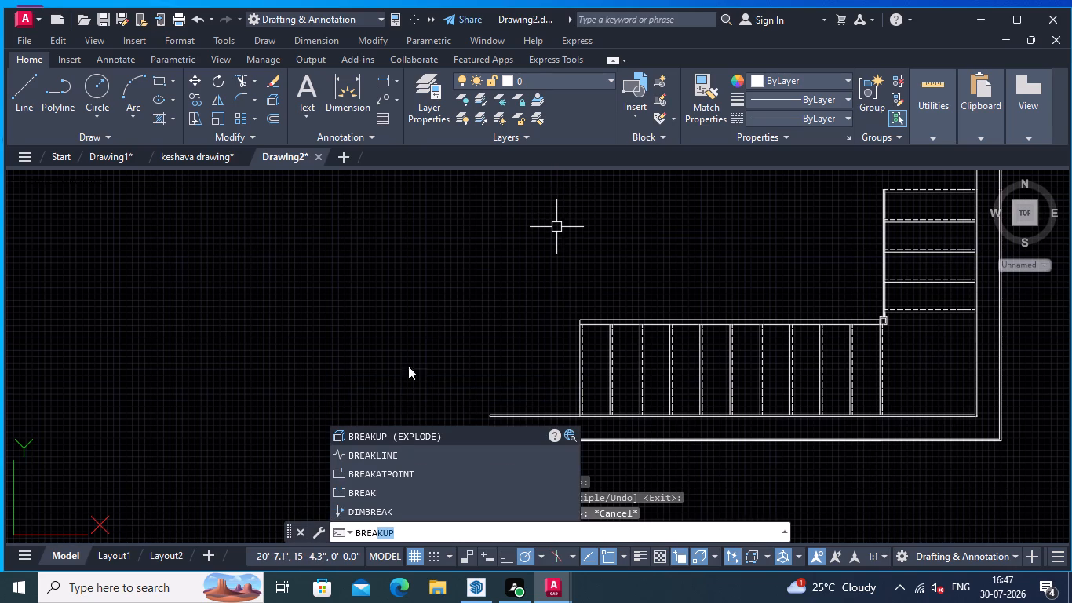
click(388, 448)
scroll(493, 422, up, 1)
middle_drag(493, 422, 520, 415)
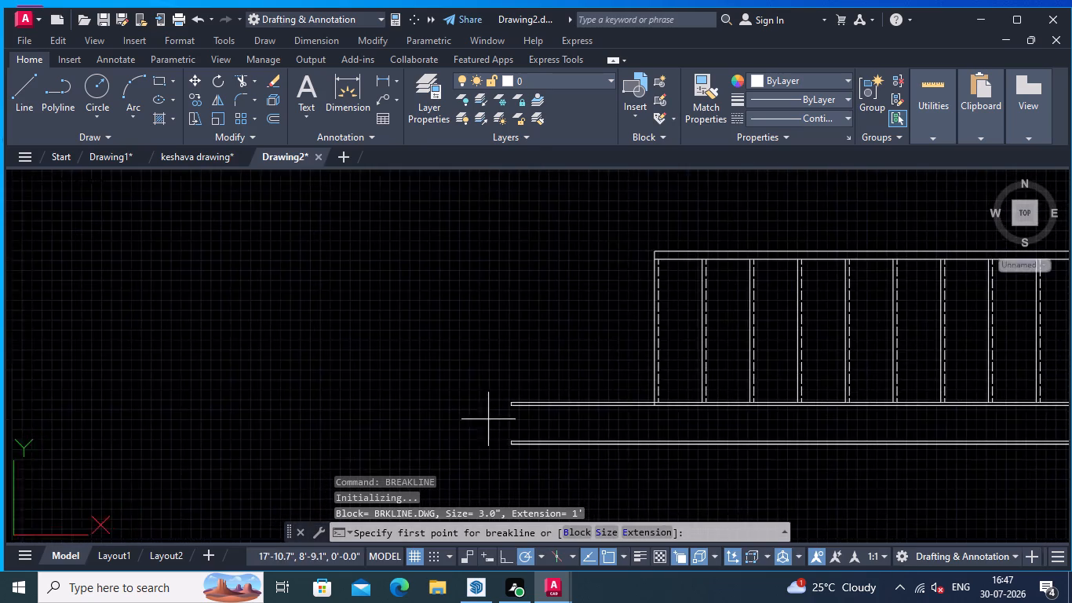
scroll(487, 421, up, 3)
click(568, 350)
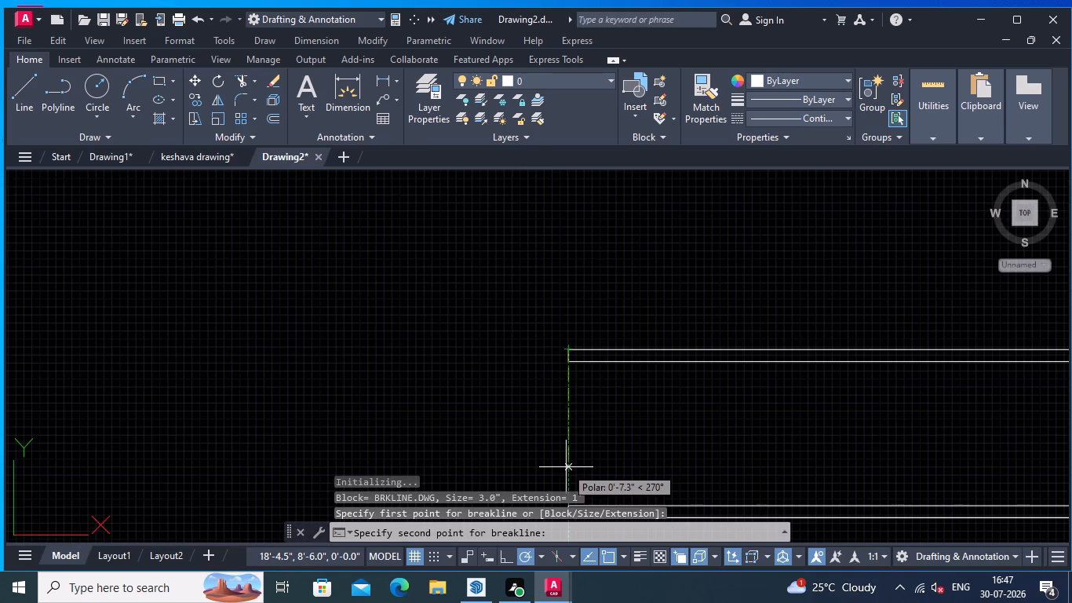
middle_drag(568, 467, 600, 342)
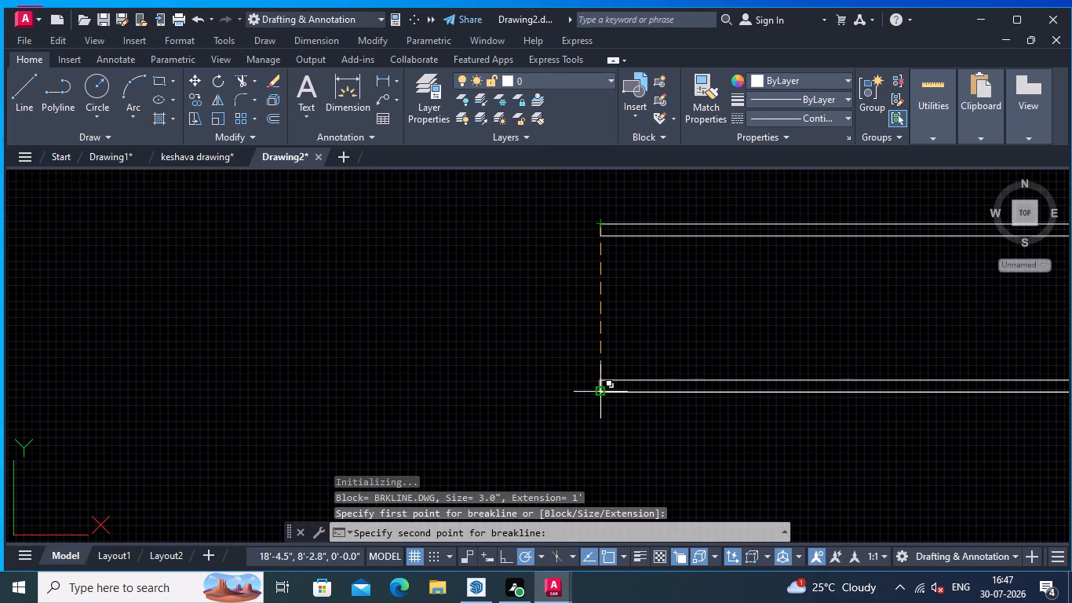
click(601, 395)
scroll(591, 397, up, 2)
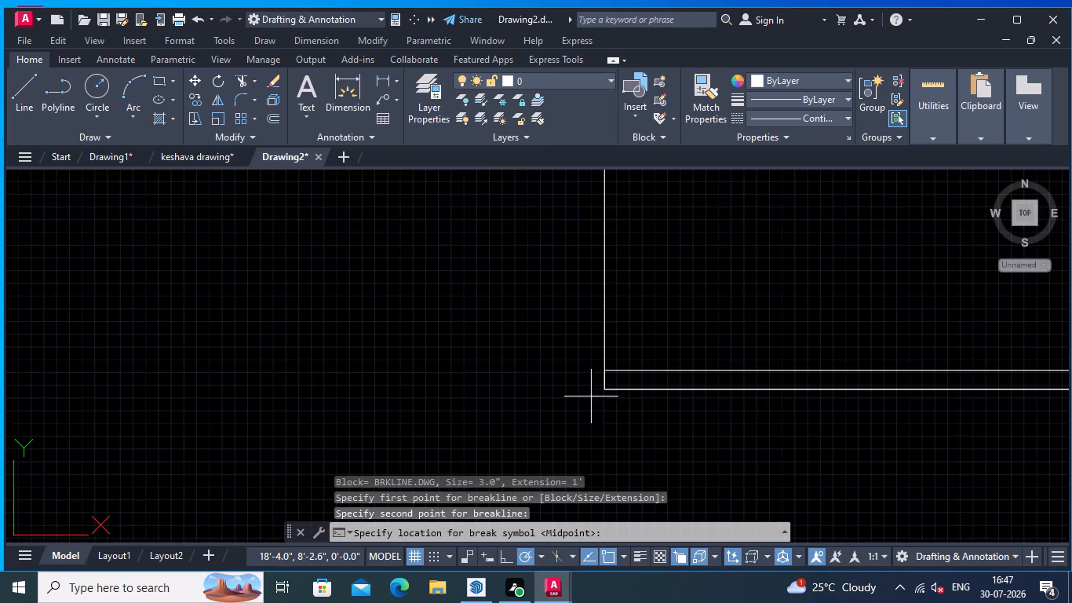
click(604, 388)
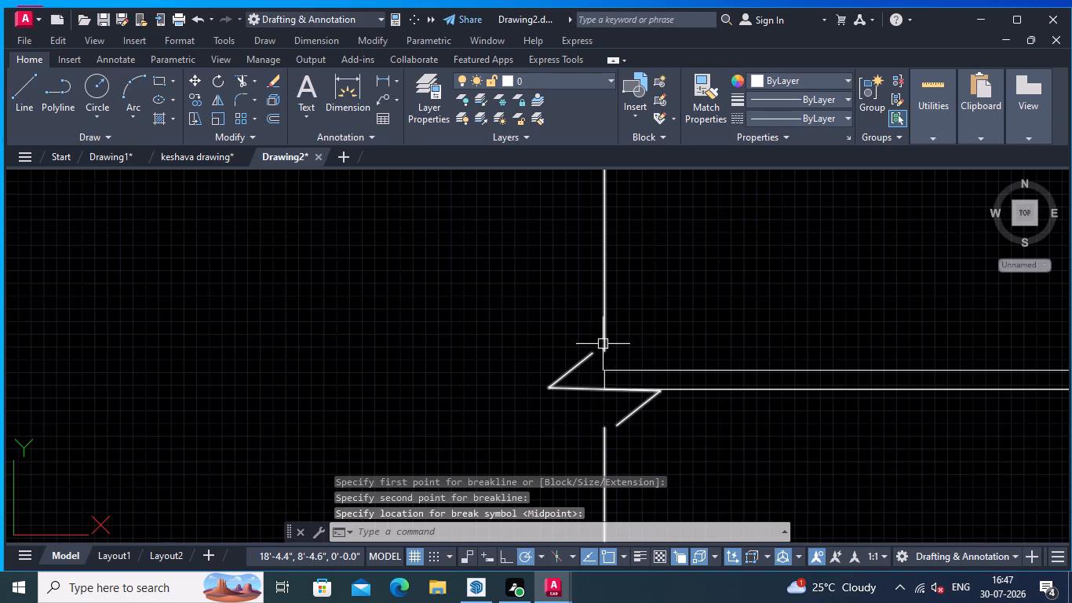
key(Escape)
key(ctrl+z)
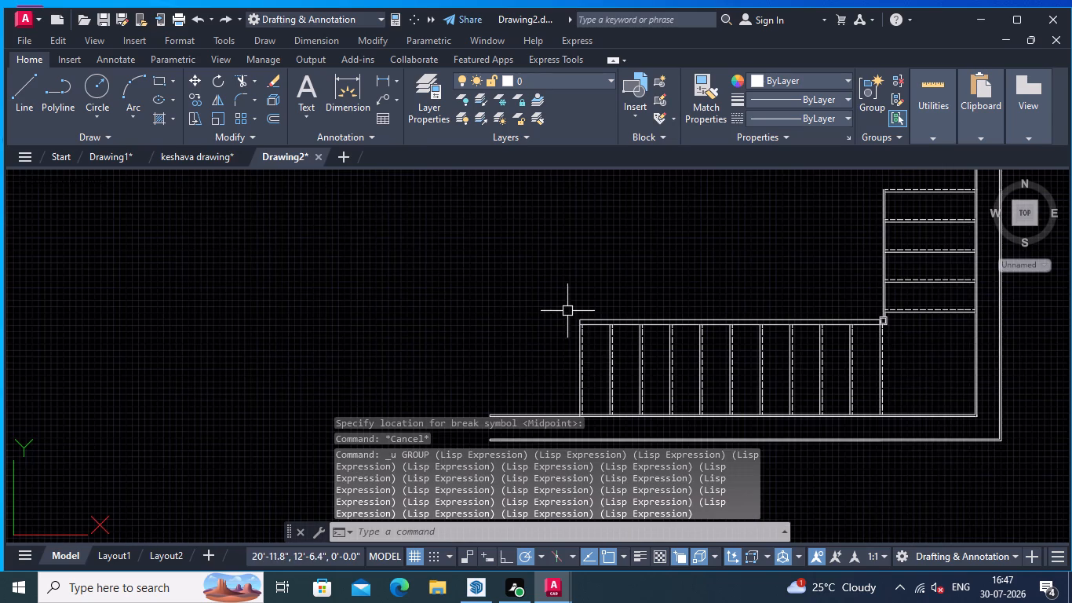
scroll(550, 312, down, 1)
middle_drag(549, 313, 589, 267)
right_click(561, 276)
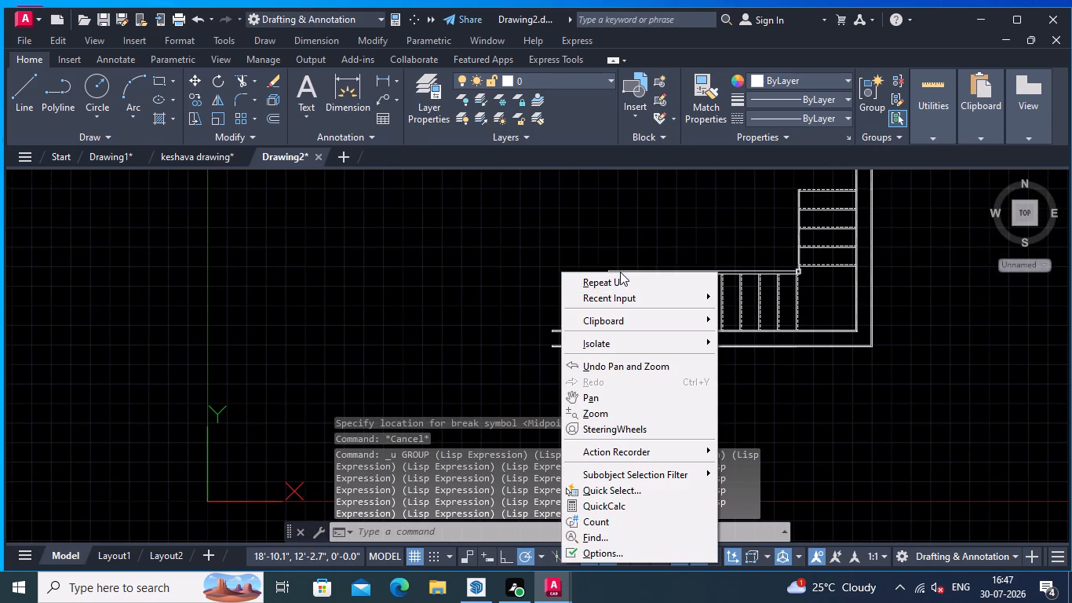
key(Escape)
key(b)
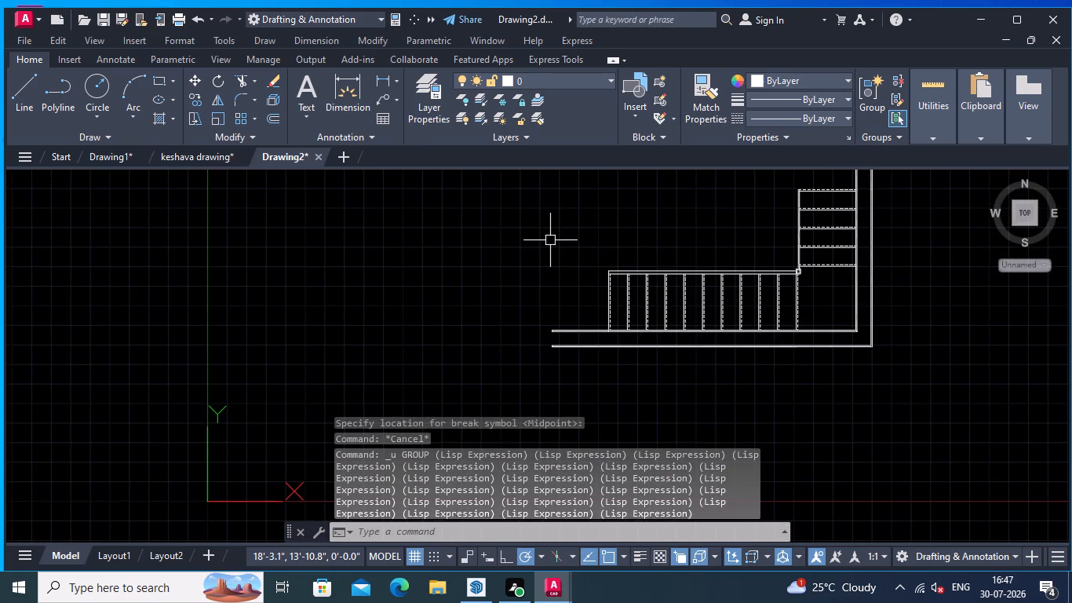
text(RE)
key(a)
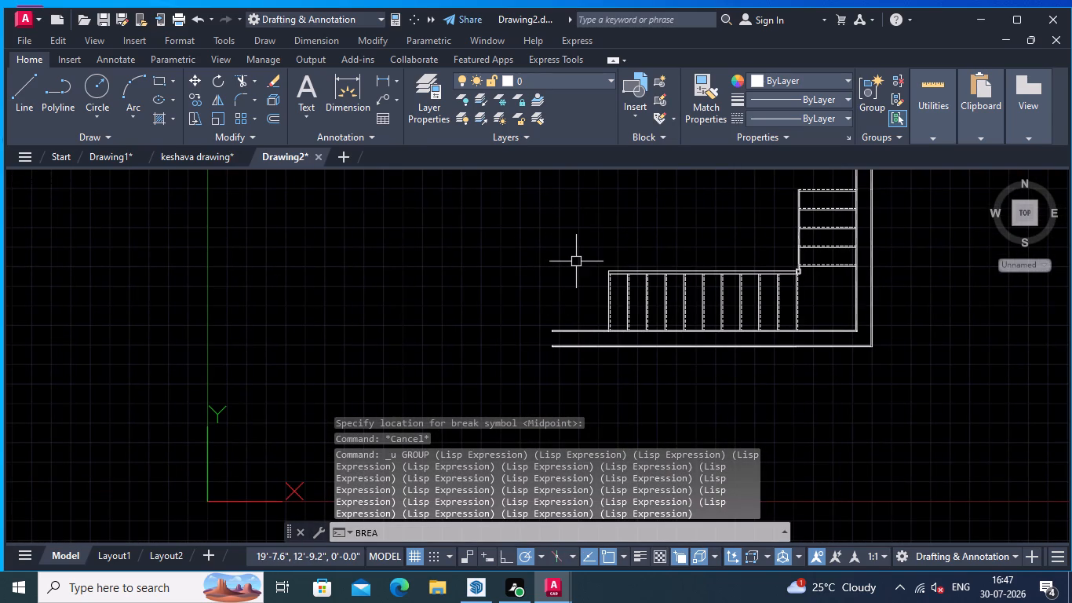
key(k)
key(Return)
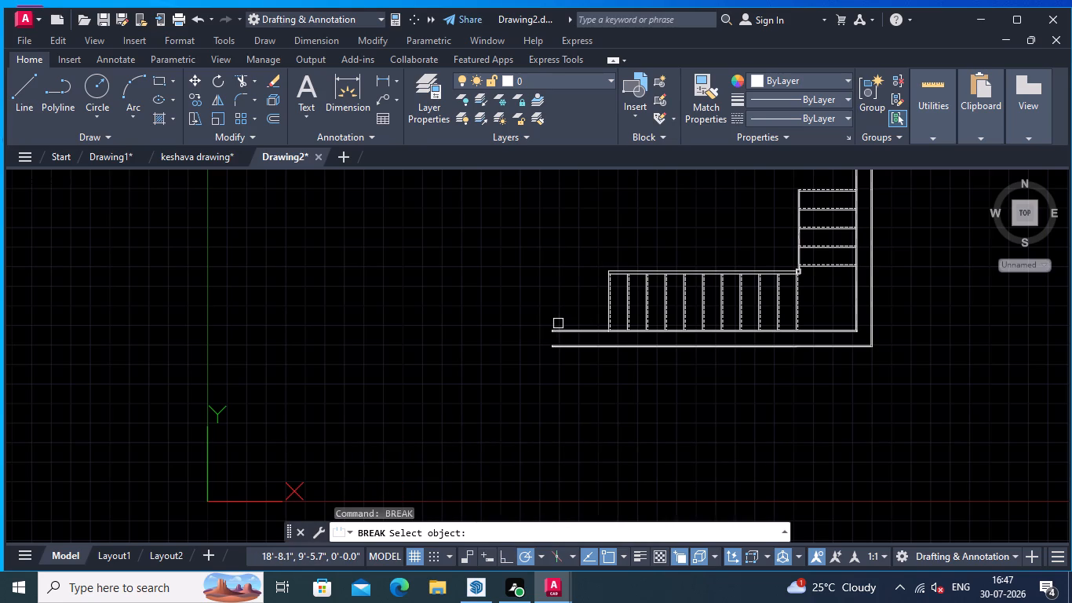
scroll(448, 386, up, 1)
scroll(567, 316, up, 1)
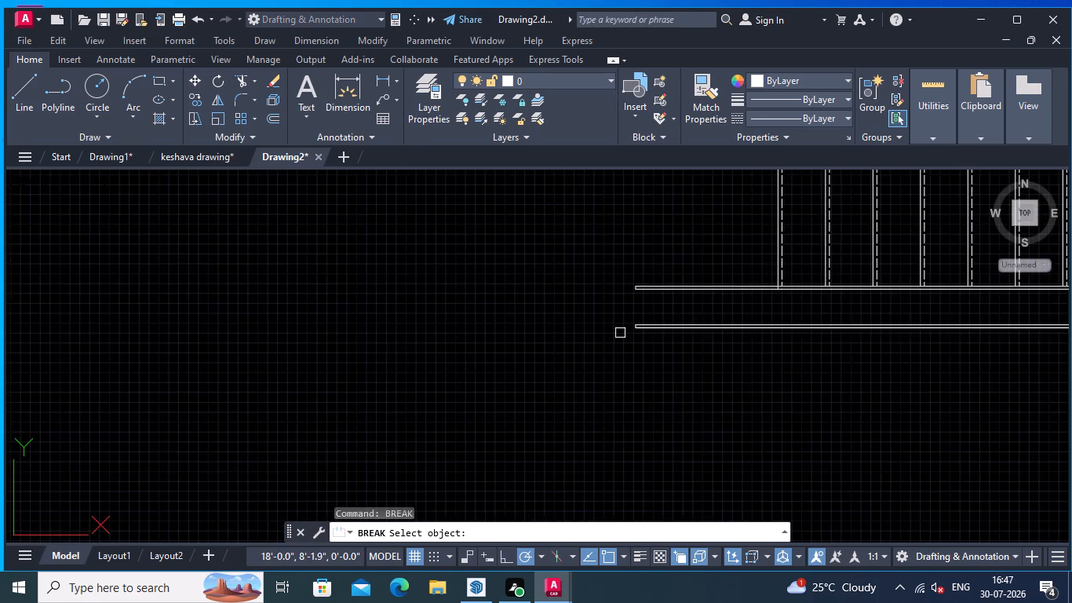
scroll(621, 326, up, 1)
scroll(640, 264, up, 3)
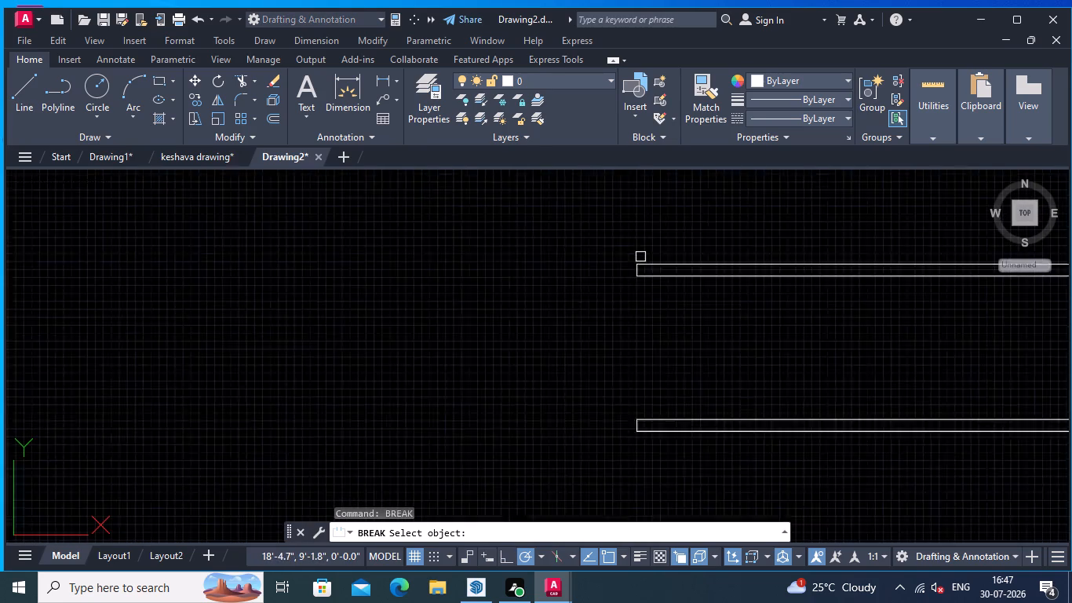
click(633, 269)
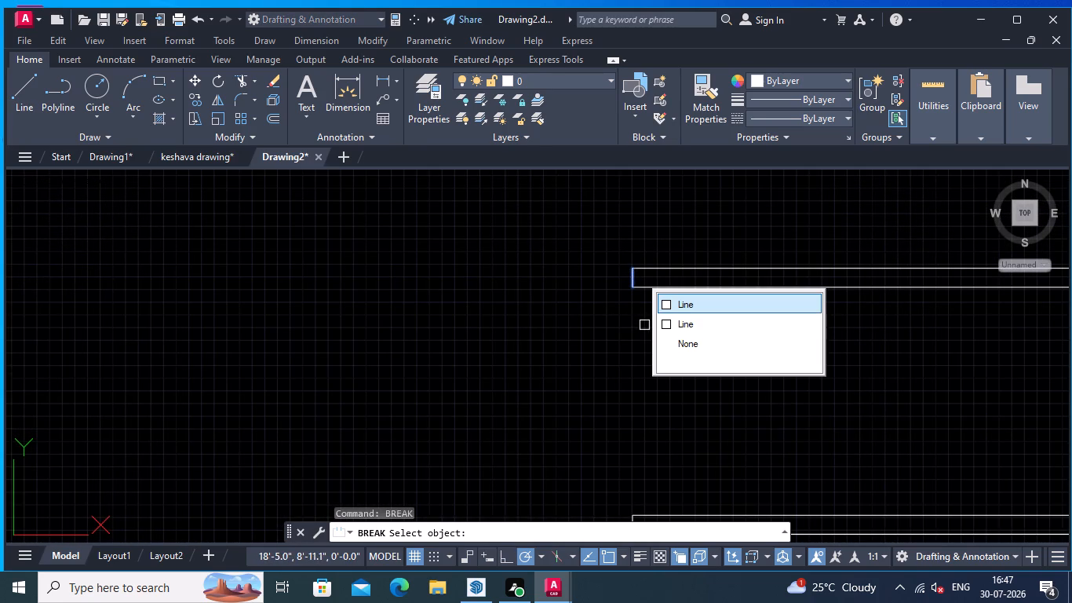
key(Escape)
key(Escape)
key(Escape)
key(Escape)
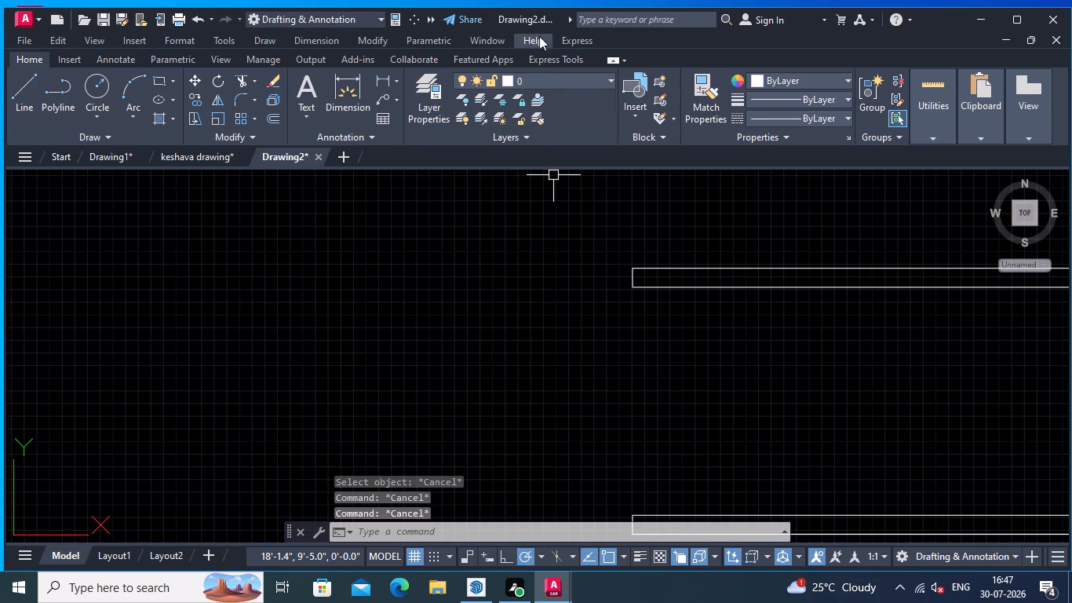
Place a break line across the straight flight's rail extension and outer double line ends, with the break symbol at its midpoint.
click(552, 57)
click(614, 92)
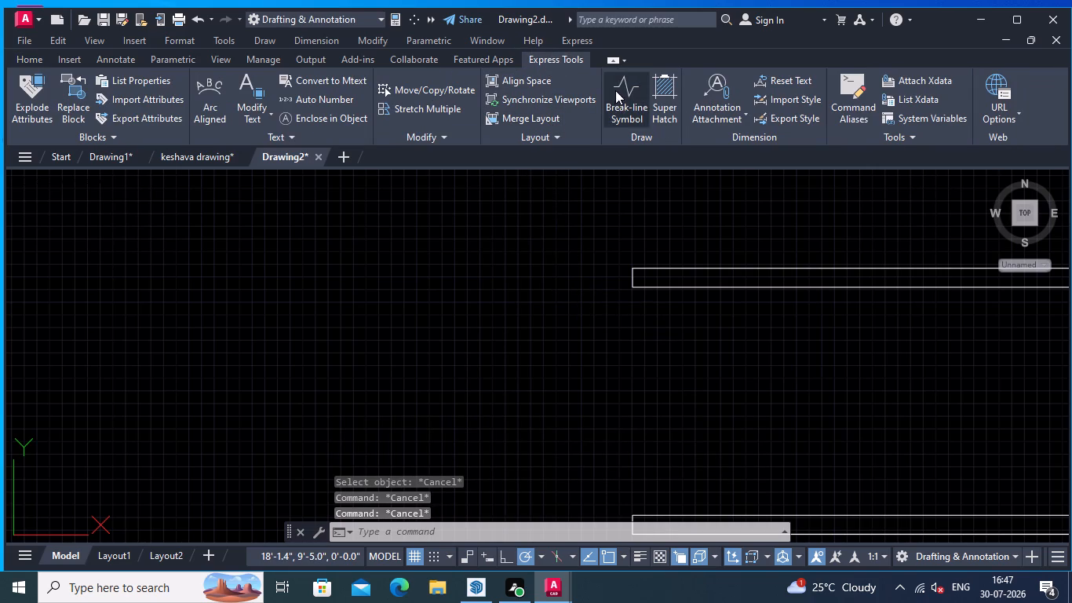
click(633, 266)
middle_drag(626, 410, 614, 242)
click(617, 366)
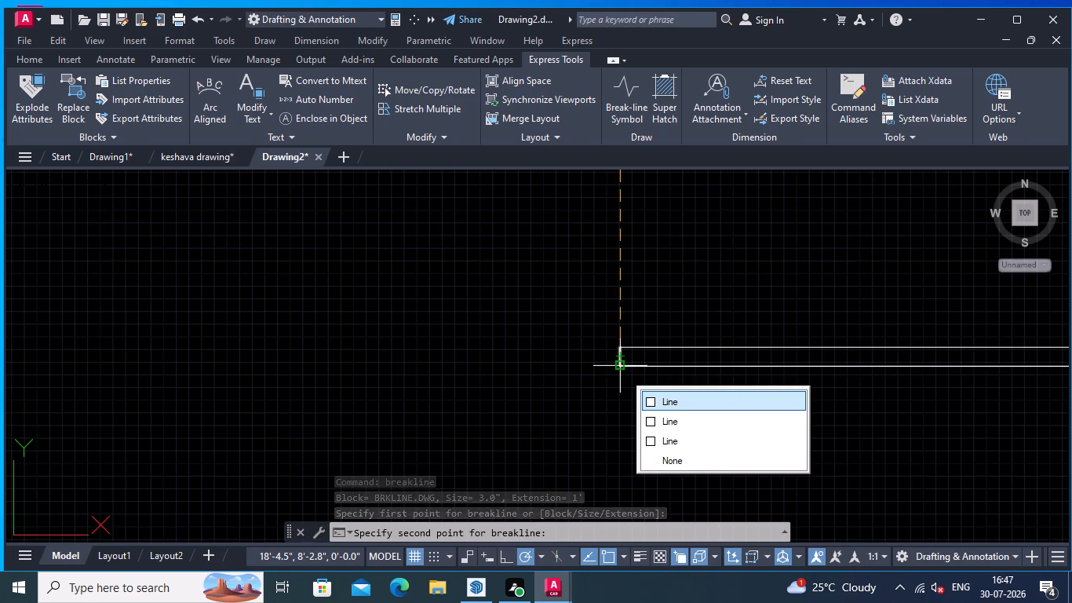
scroll(618, 365, up, 2)
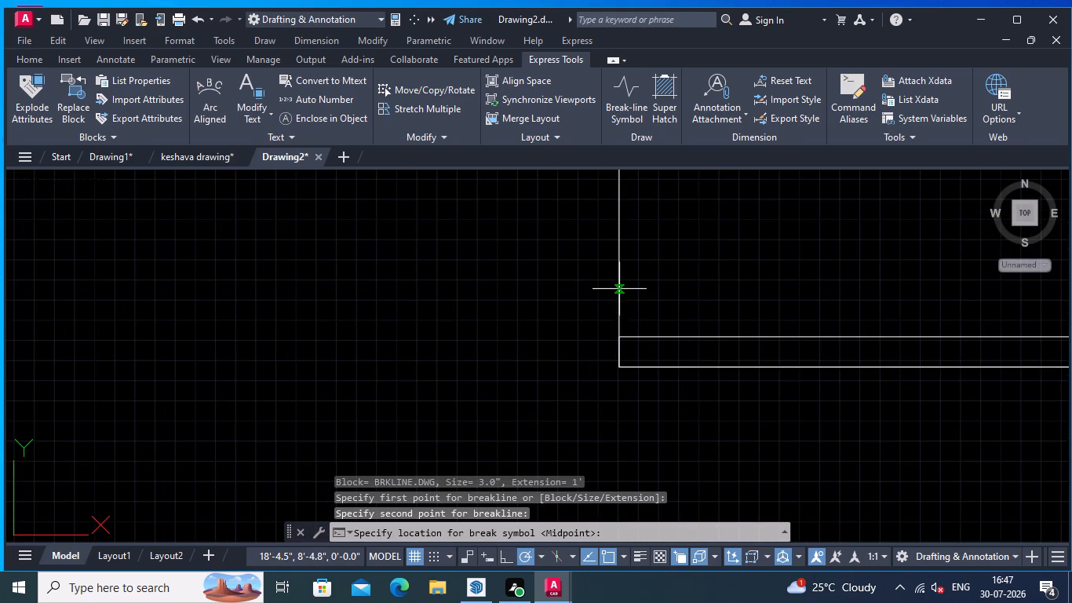
middle_drag(617, 287, 634, 389)
scroll(624, 294, down, 2)
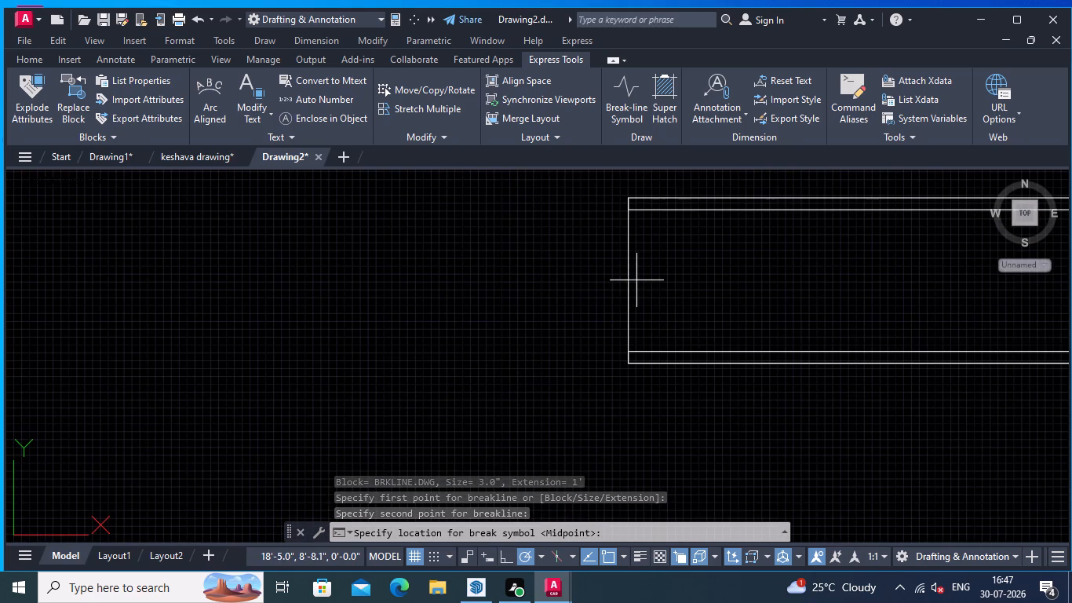
click(626, 279)
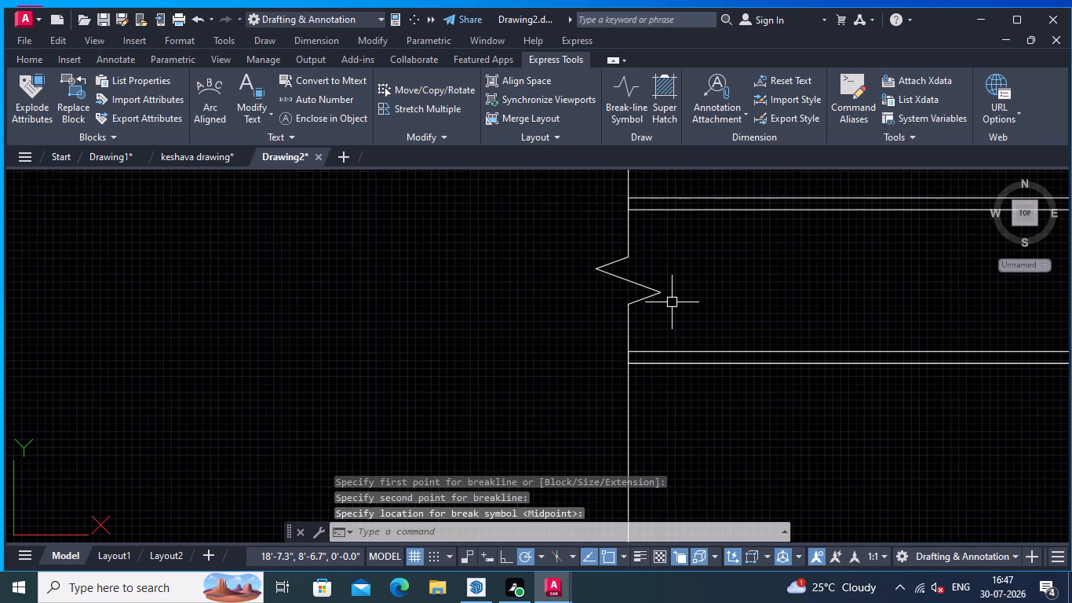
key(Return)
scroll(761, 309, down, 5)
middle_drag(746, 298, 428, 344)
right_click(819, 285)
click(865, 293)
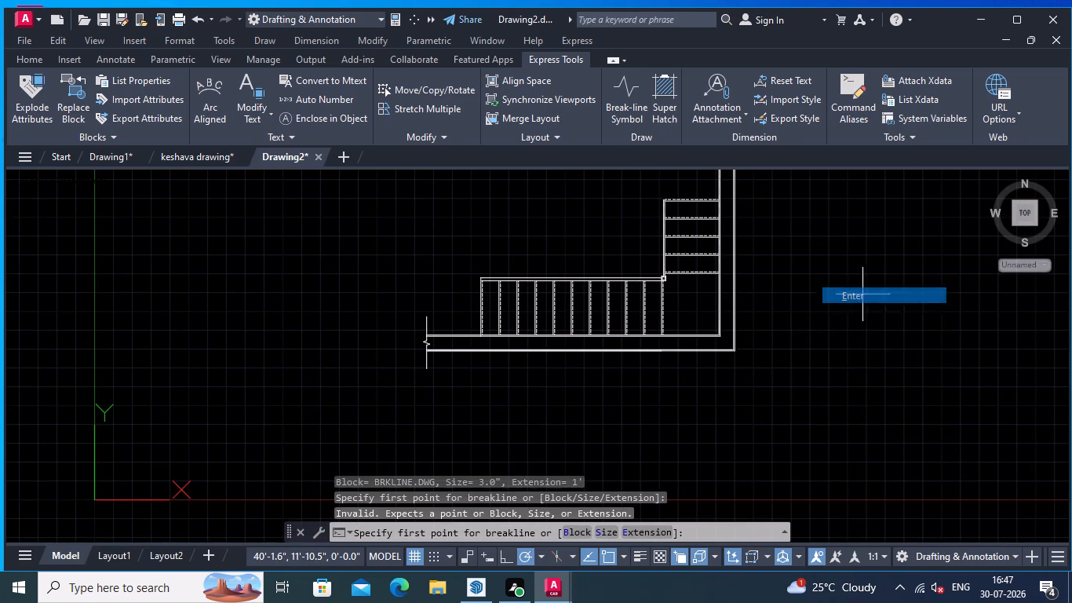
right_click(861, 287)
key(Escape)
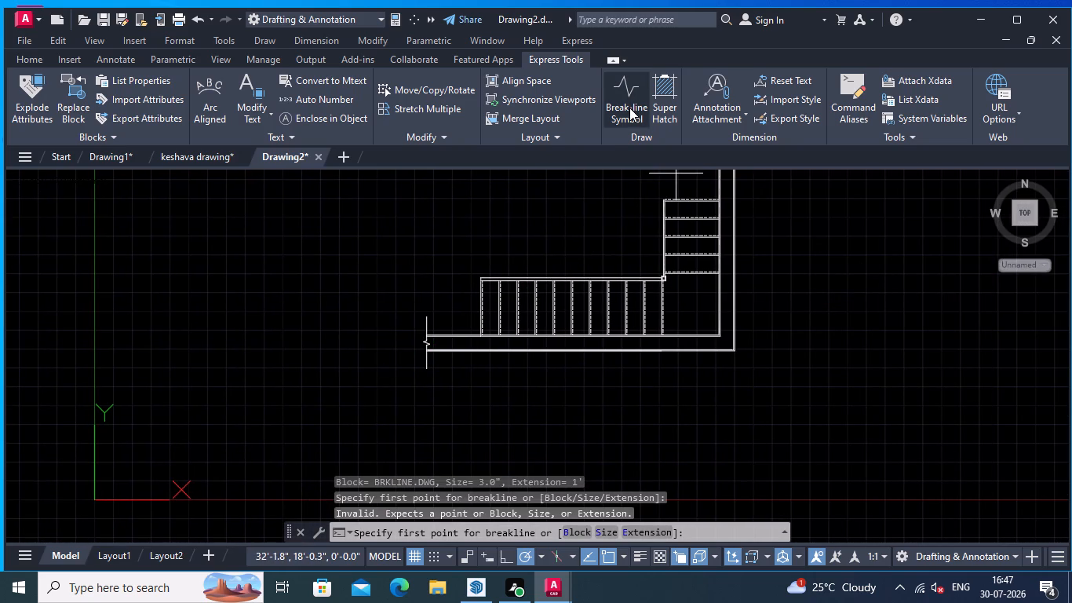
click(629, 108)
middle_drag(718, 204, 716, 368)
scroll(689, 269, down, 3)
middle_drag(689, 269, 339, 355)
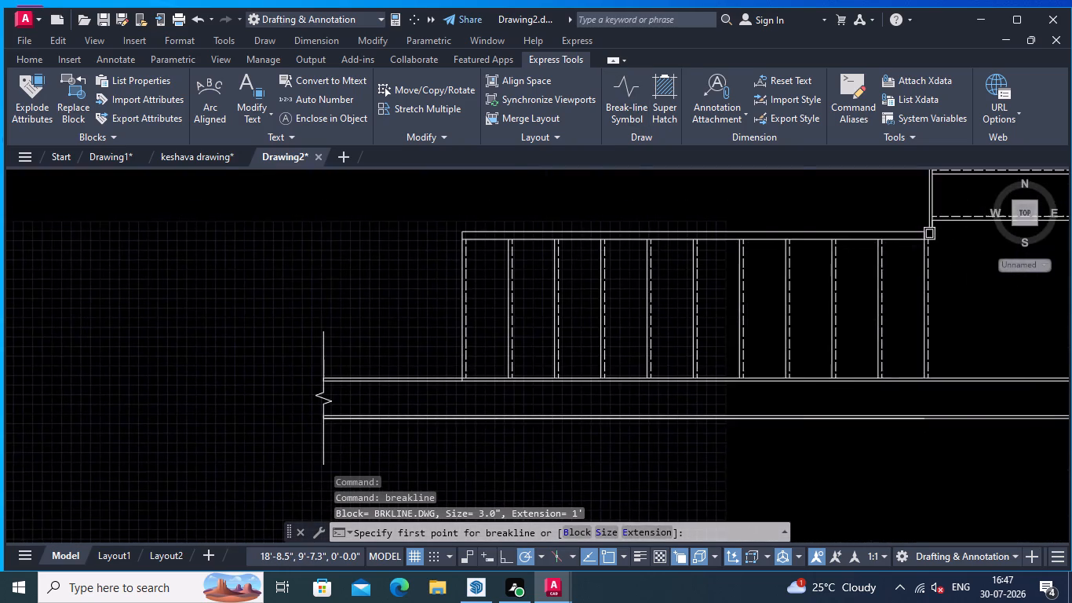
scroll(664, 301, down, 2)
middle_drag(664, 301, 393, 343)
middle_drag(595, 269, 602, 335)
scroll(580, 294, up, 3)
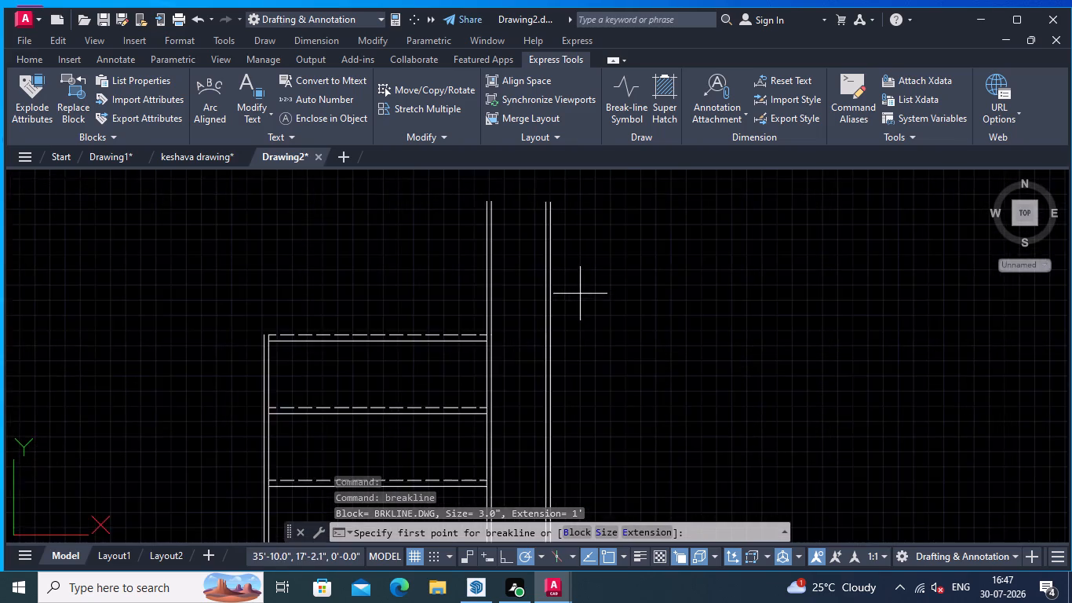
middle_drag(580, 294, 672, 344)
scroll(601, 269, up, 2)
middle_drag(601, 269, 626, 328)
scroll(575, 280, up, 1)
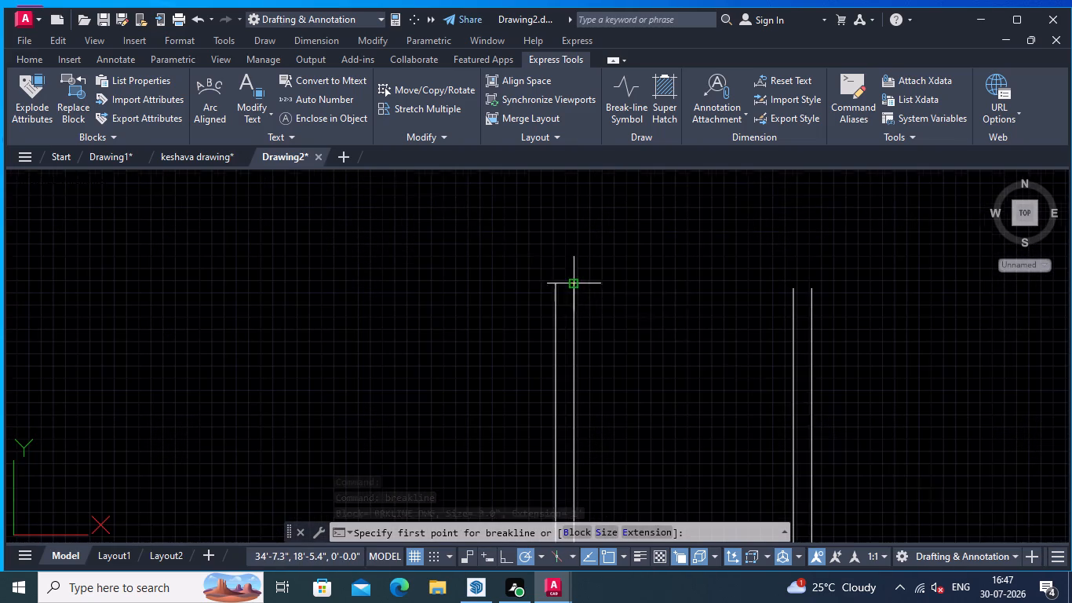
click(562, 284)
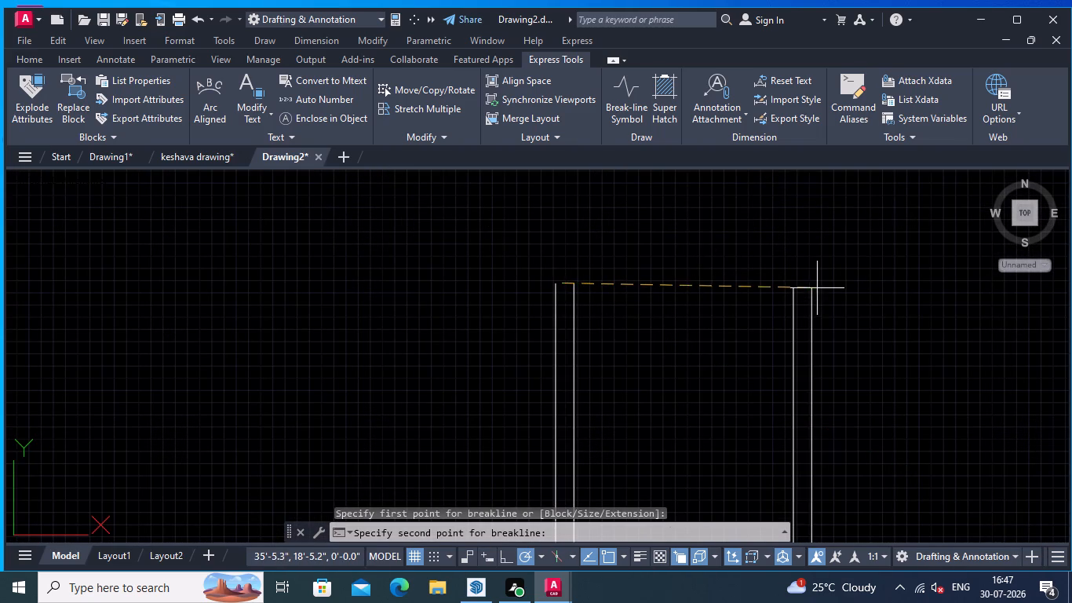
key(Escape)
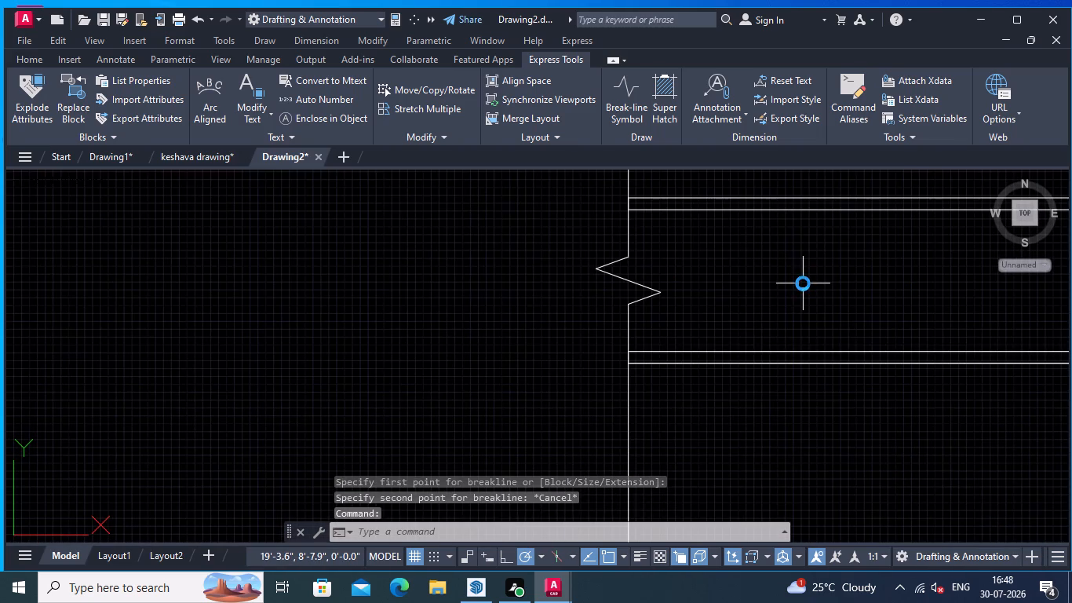
Draw a horizontal line about 10.5" long across the upper ends of the vertical inner rail extension and the outer double line.
scroll(801, 283, down, 5)
middle_drag(794, 286, 552, 455)
scroll(793, 311, up, 2)
middle_drag(795, 305, 339, 381)
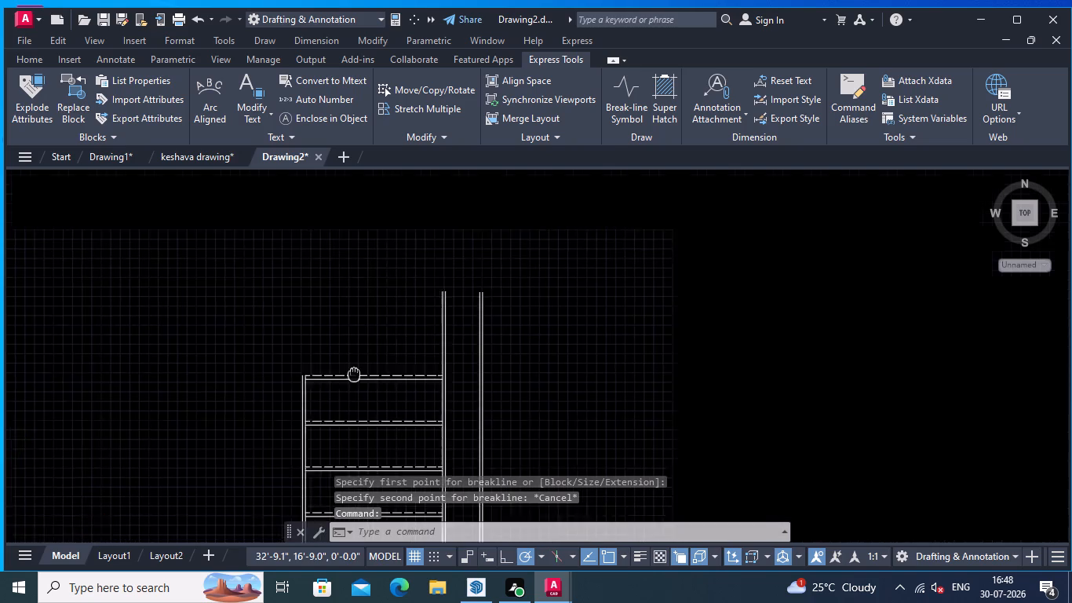
middle_drag(339, 381, 329, 387)
scroll(421, 307, up, 2)
middle_drag(421, 307, 475, 306)
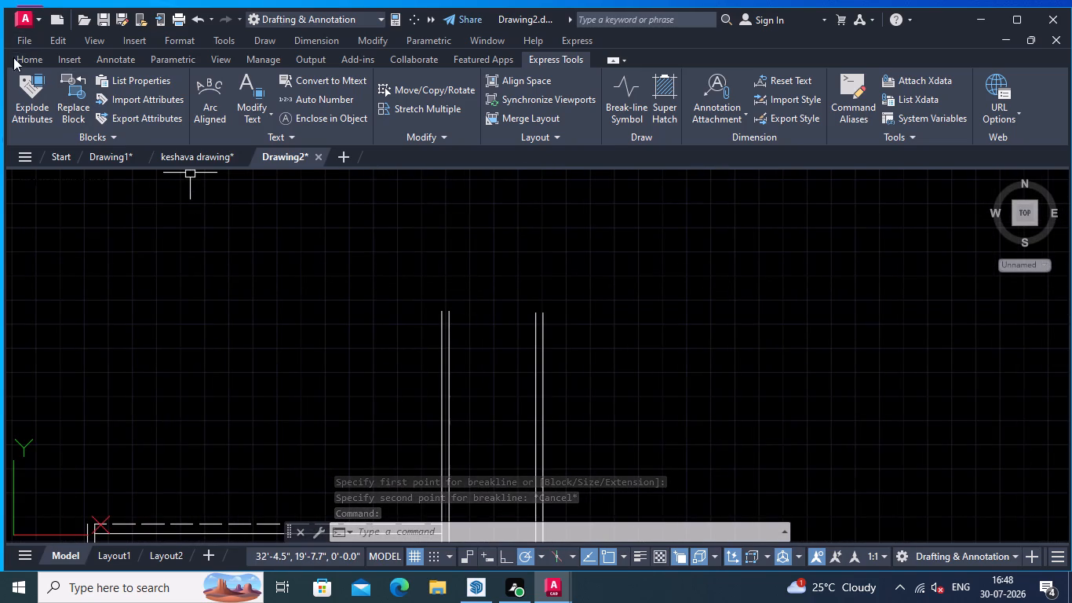
click(31, 54)
click(32, 77)
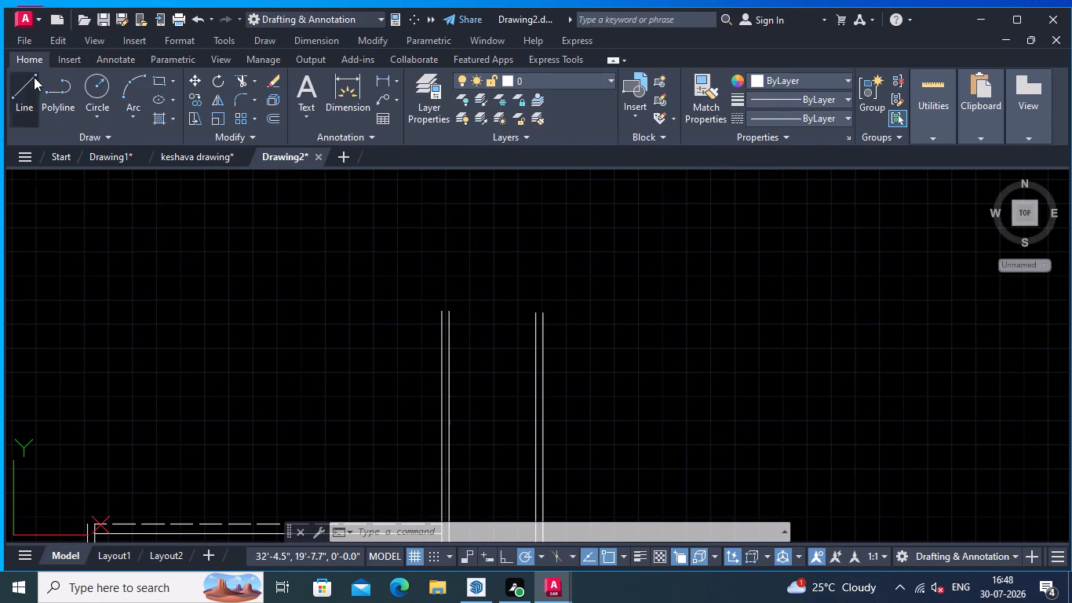
scroll(393, 312, up, 2)
click(511, 305)
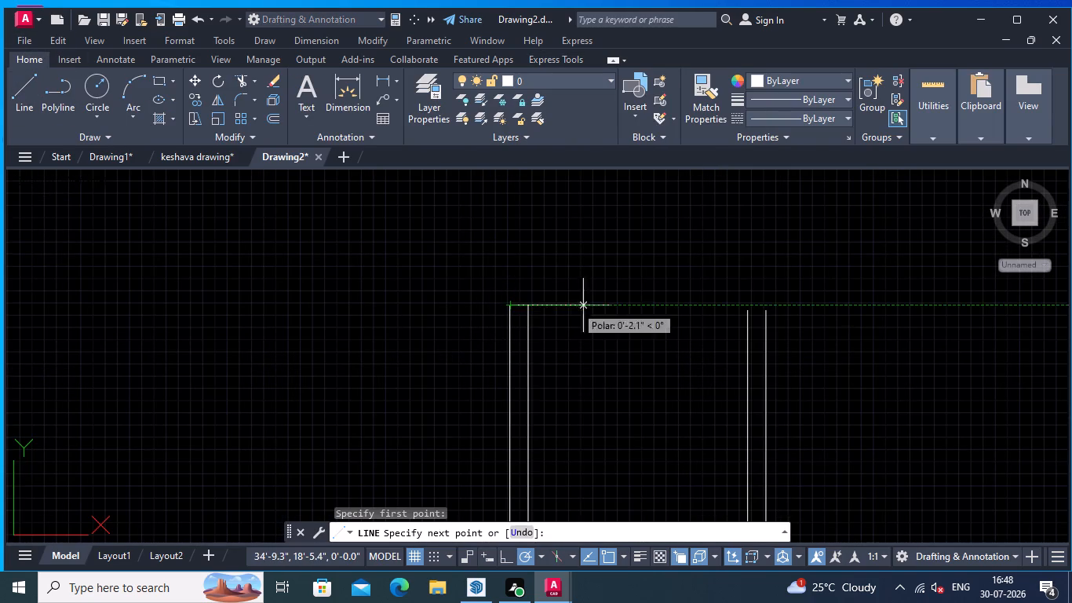
click(765, 305)
scroll(764, 314, up, 2)
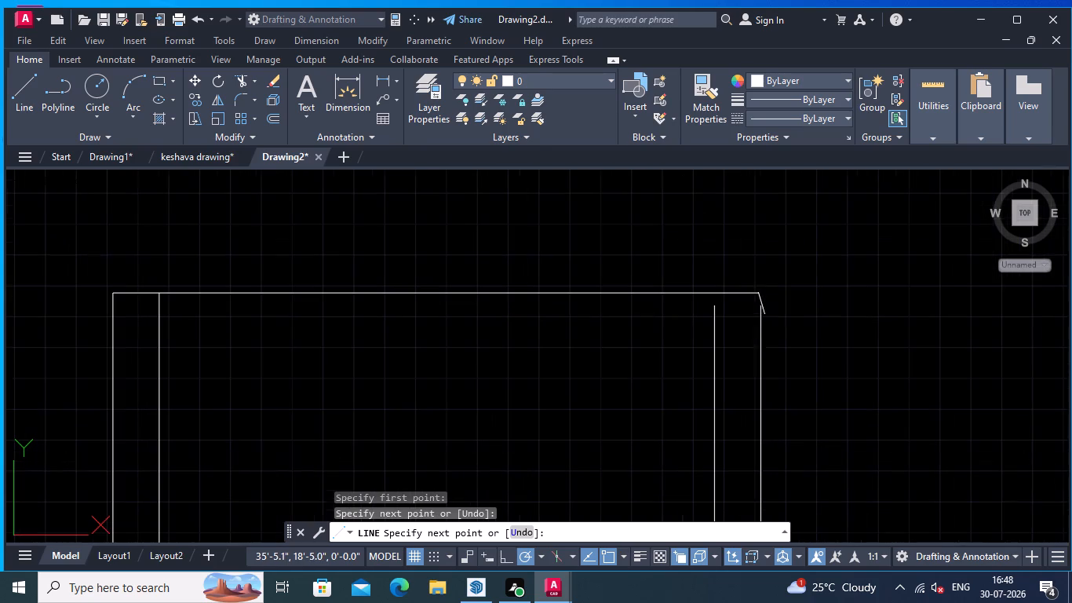
key(Escape)
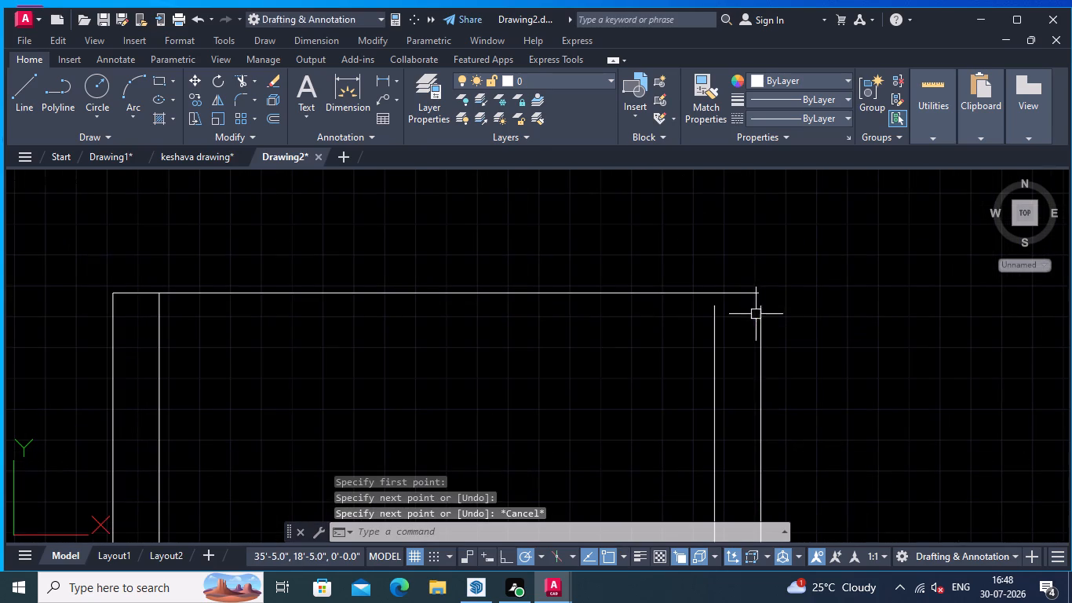
Continue the horizontal closing line about 0.3" past the outer double line with a short line segment.
click(19, 87)
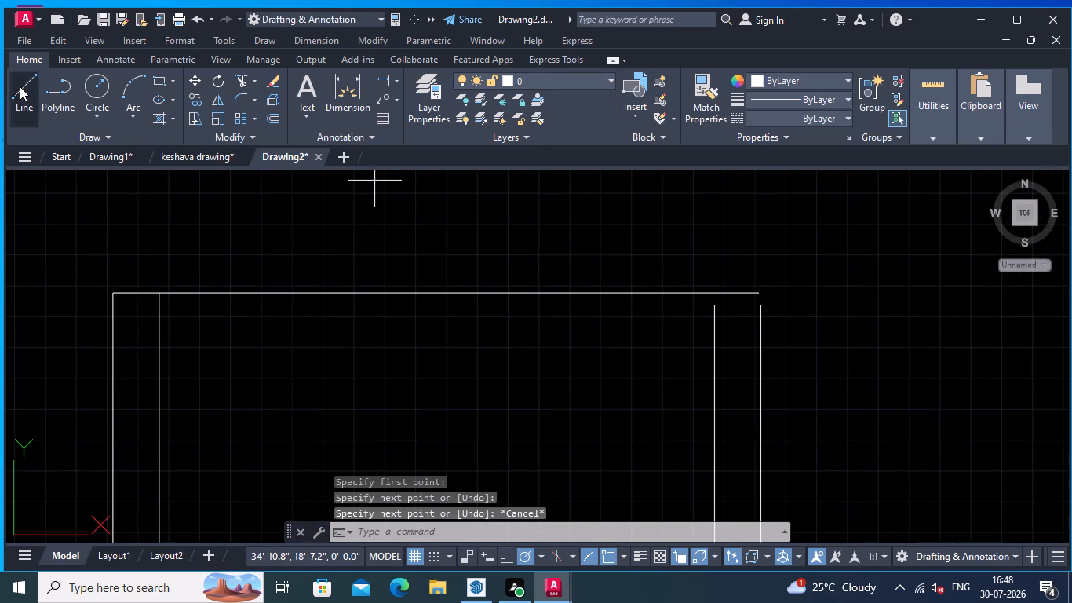
click(757, 295)
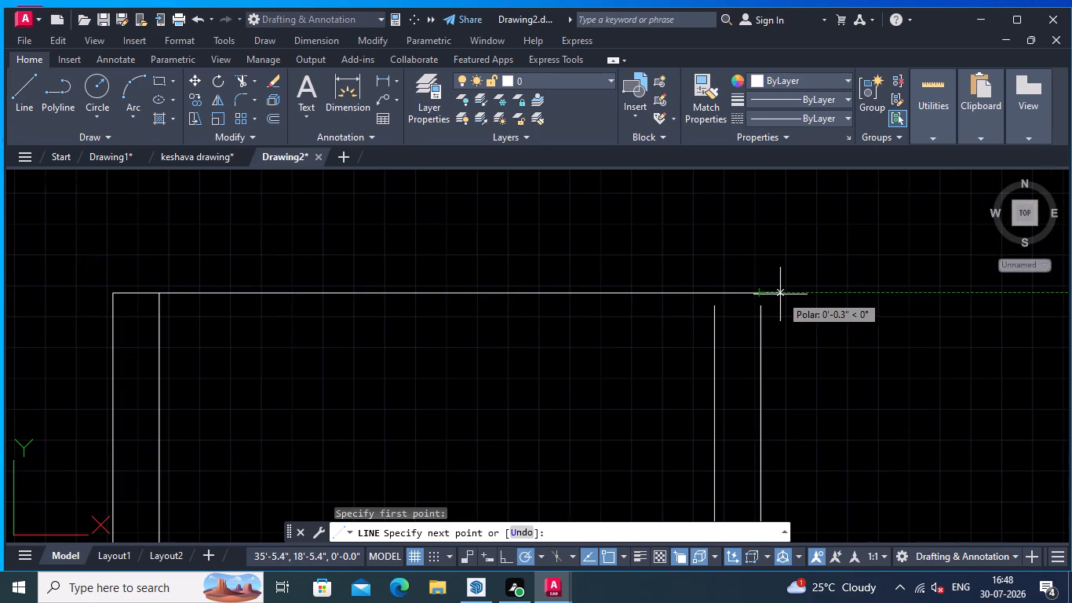
click(780, 294)
key(Escape)
right_click(788, 332)
key(Escape)
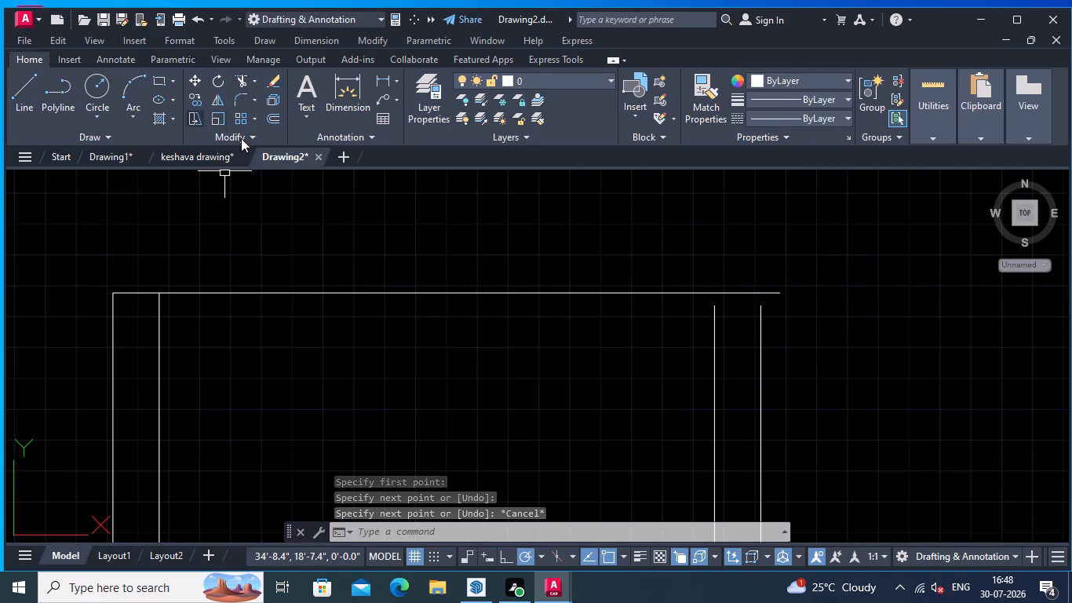
Extend both vertical lines of the outer double line up to the horizontal closing line.
key(e)
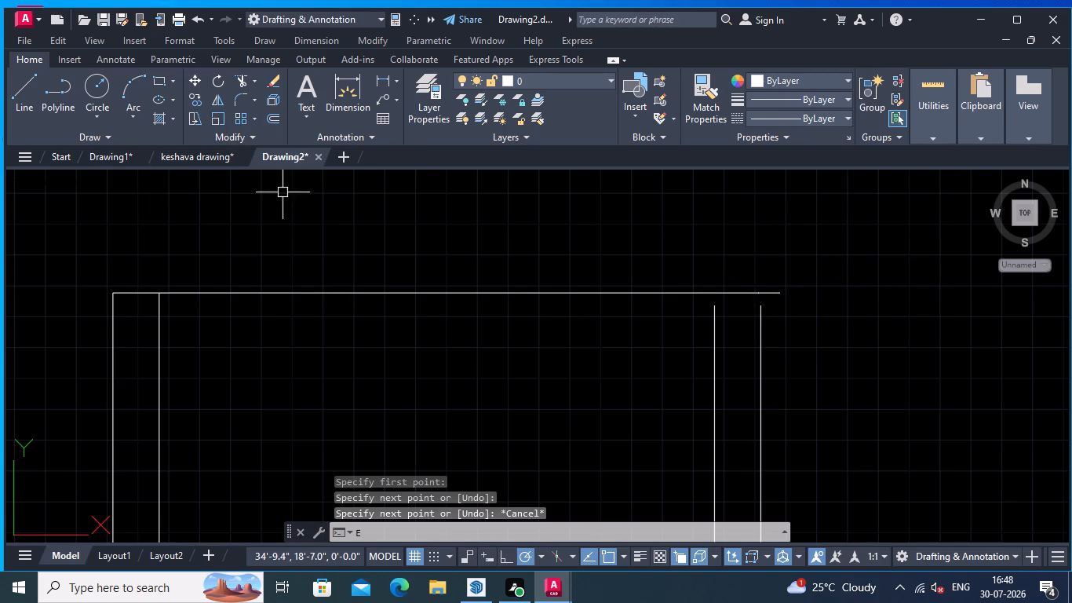
key(x)
key(Return)
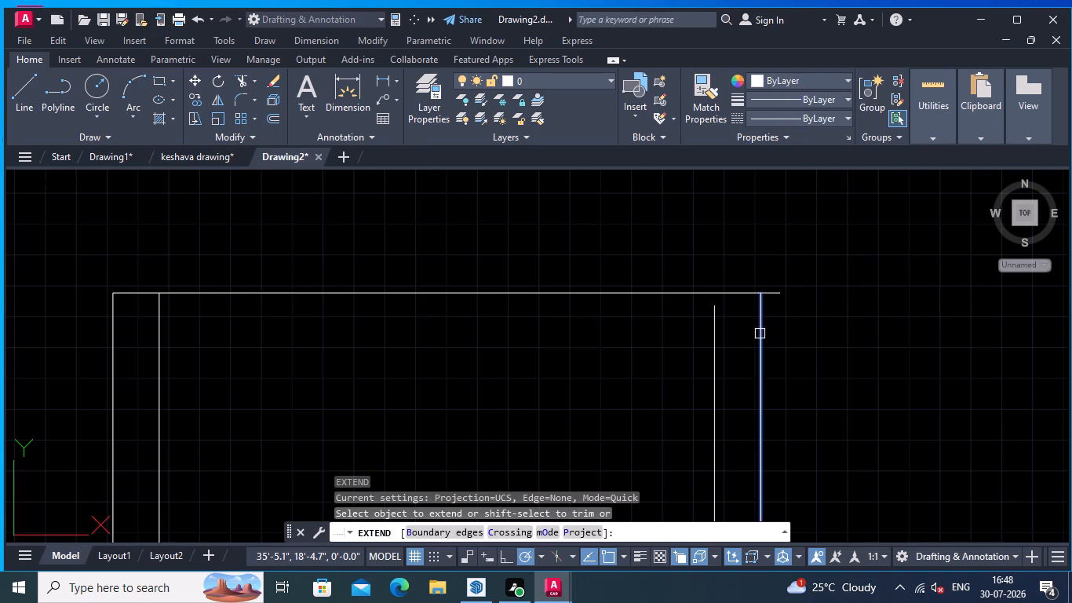
click(760, 334)
click(712, 351)
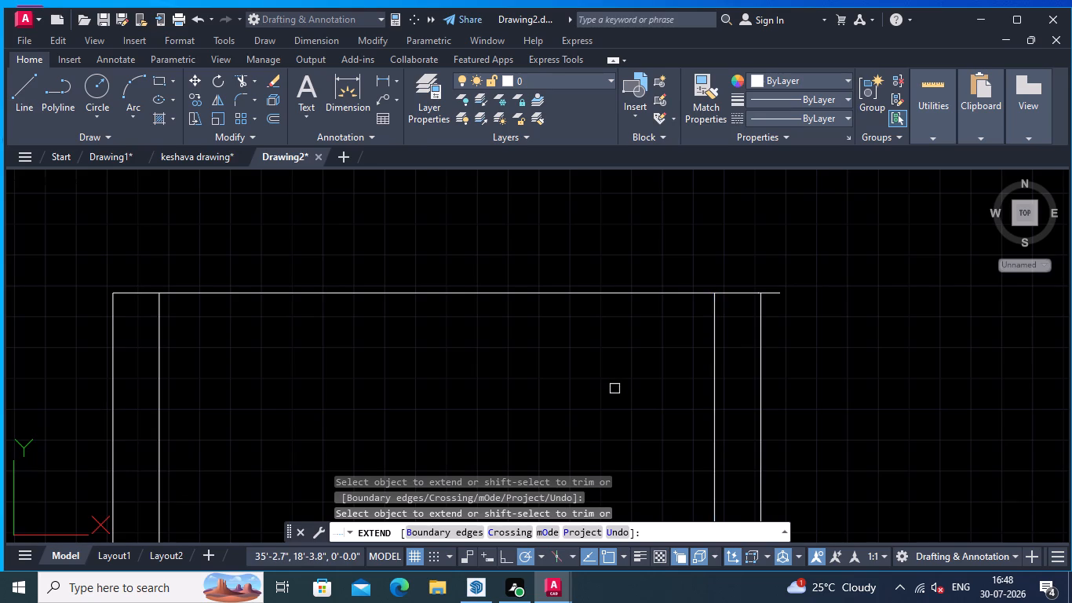
key(Escape)
Trim the closing line's overhang past the outer double line and its portion between the rail and the outer double line.
text(TR)
key(Return)
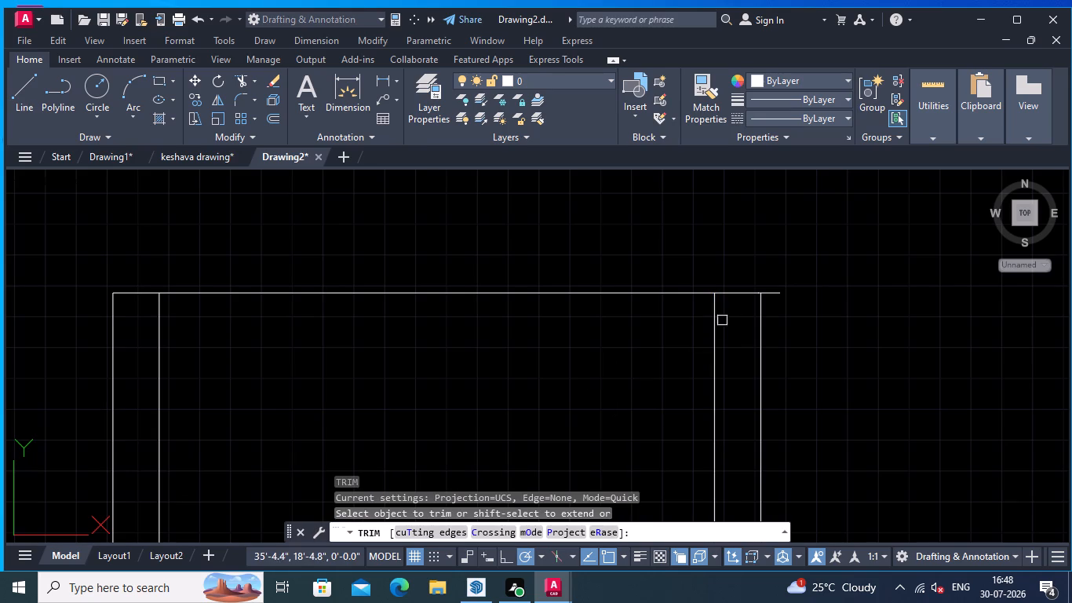
click(767, 294)
scroll(723, 303, down, 2)
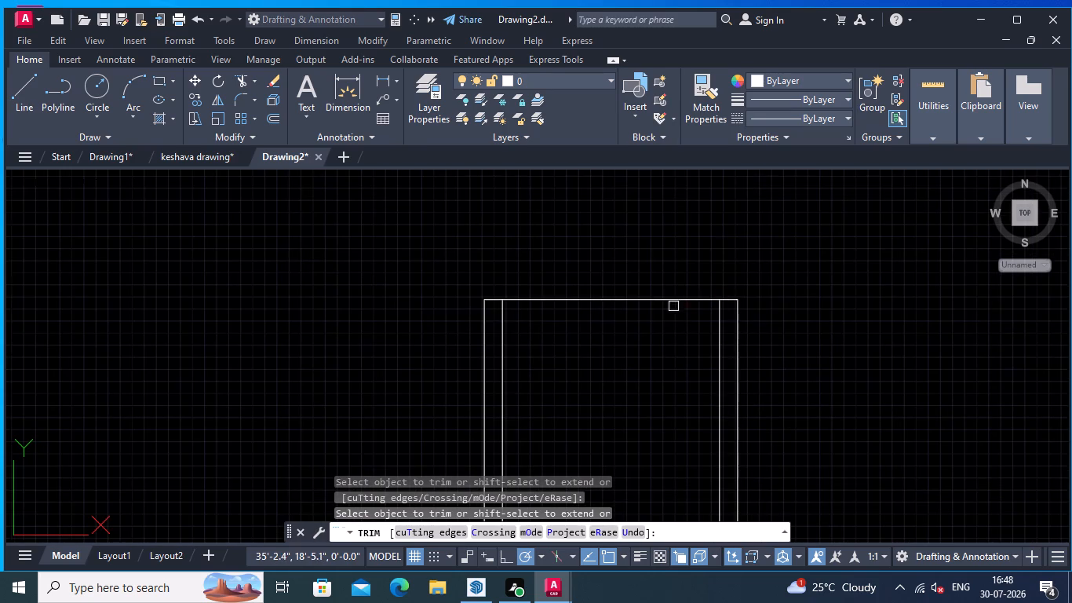
click(666, 299)
scroll(593, 291, down, 1)
middle_click(593, 291)
key(Escape)
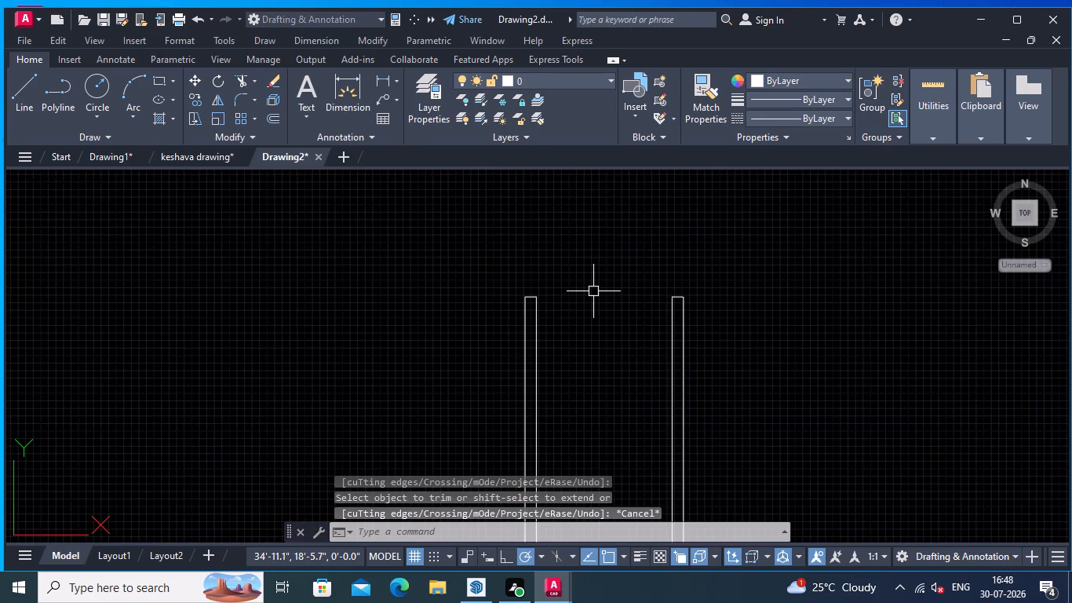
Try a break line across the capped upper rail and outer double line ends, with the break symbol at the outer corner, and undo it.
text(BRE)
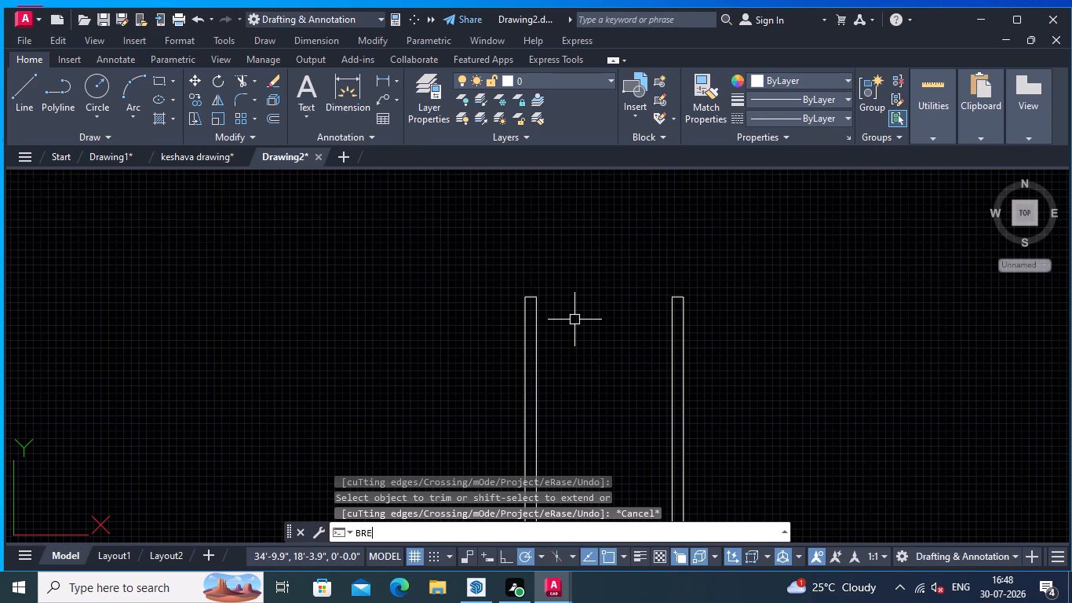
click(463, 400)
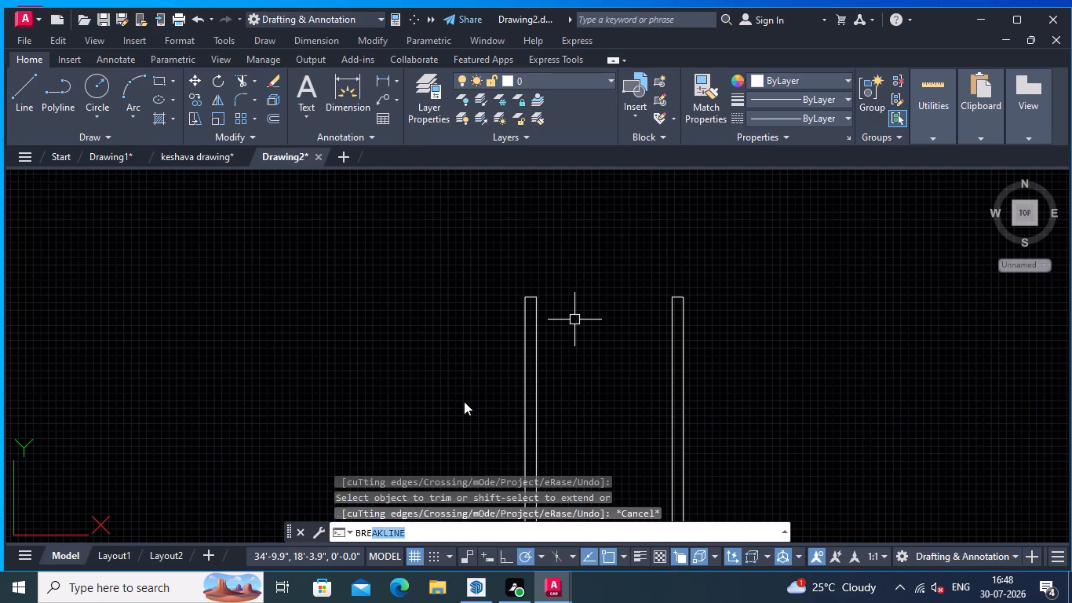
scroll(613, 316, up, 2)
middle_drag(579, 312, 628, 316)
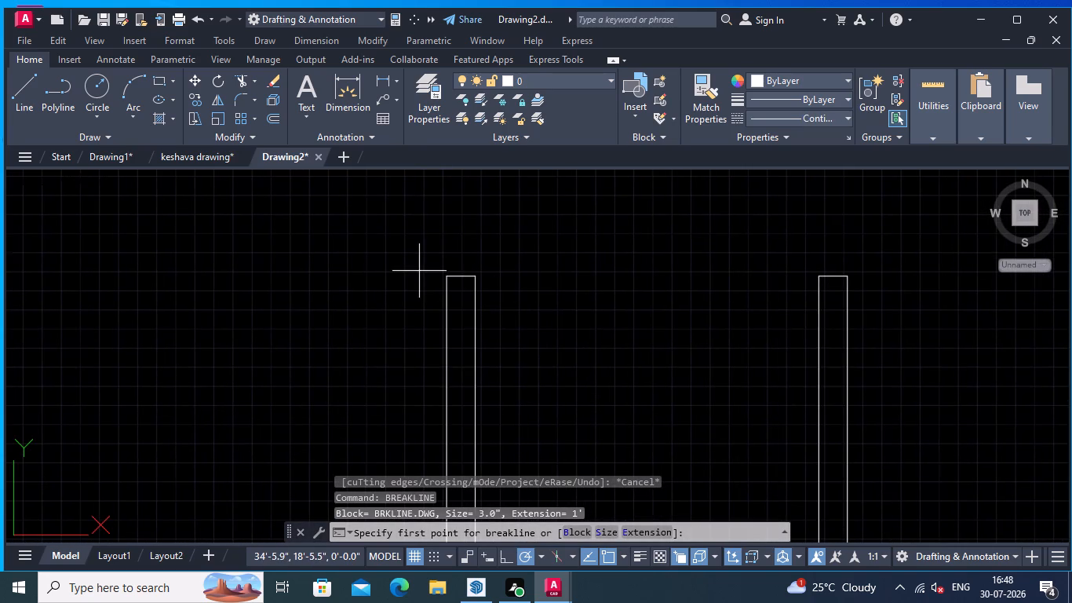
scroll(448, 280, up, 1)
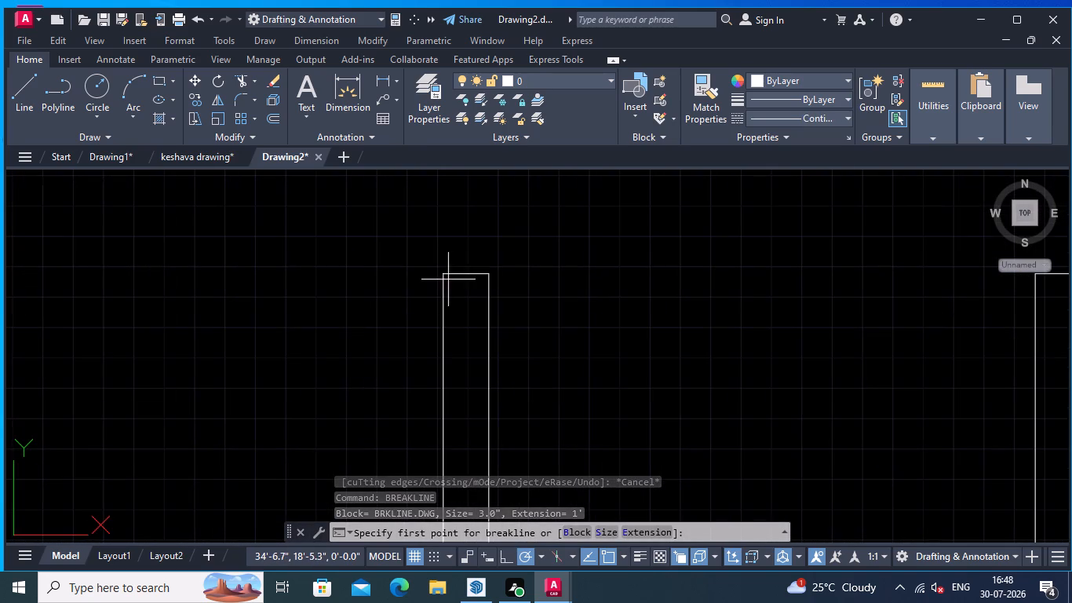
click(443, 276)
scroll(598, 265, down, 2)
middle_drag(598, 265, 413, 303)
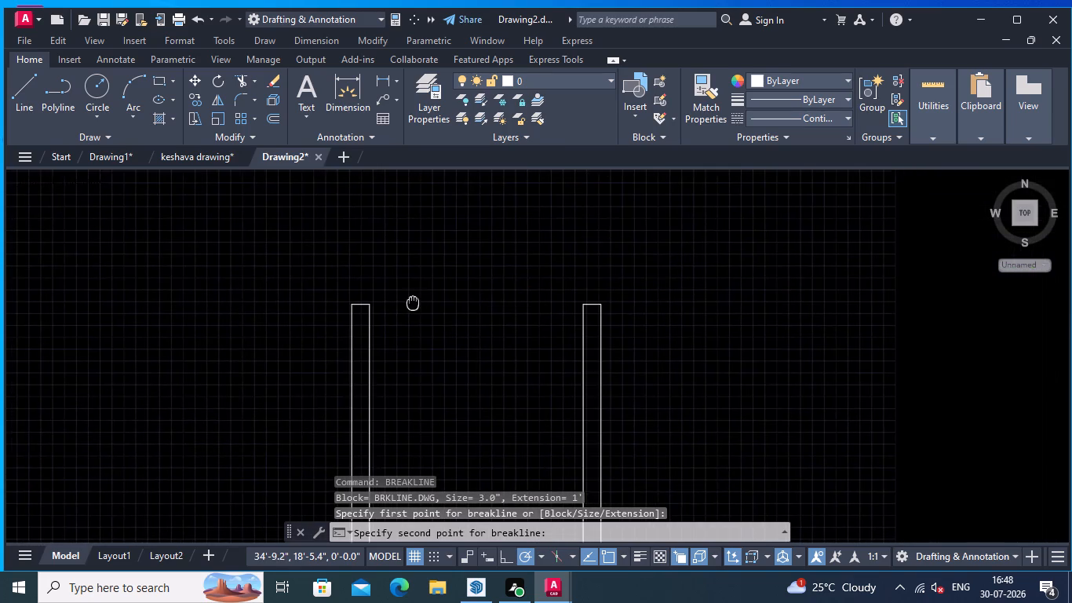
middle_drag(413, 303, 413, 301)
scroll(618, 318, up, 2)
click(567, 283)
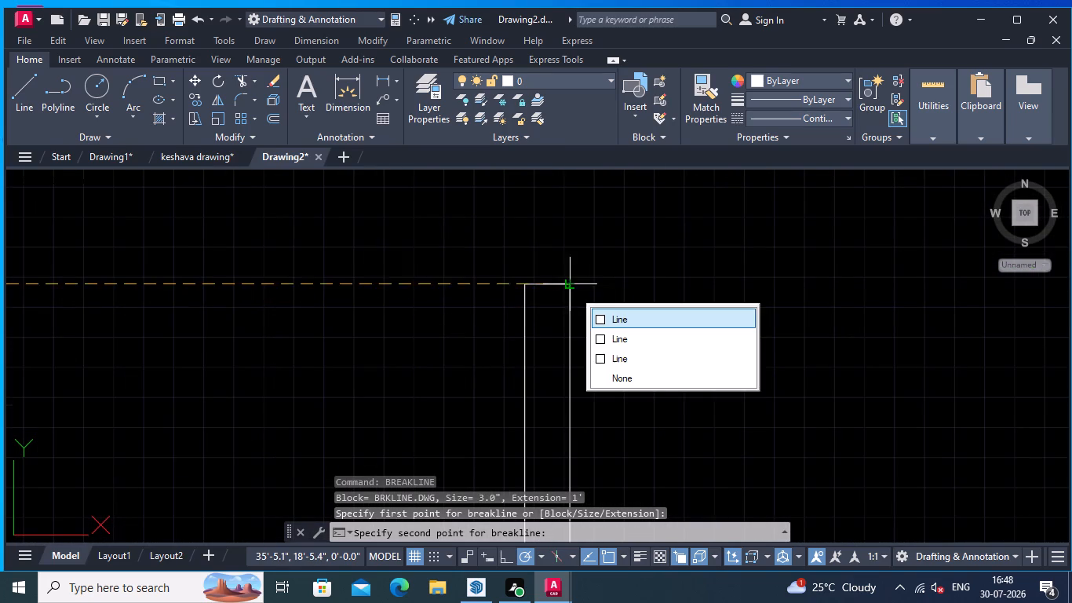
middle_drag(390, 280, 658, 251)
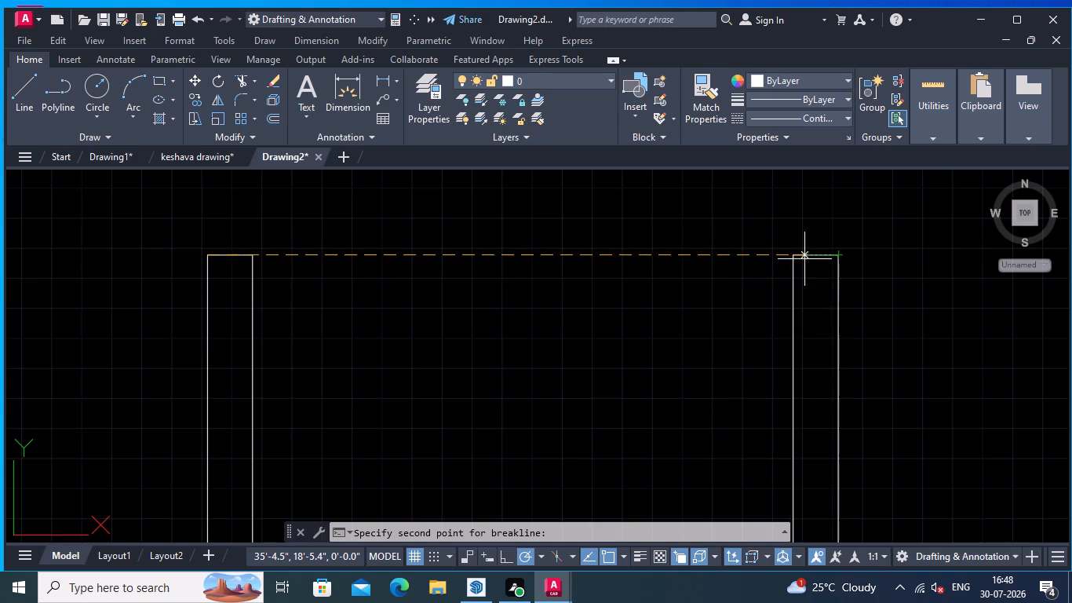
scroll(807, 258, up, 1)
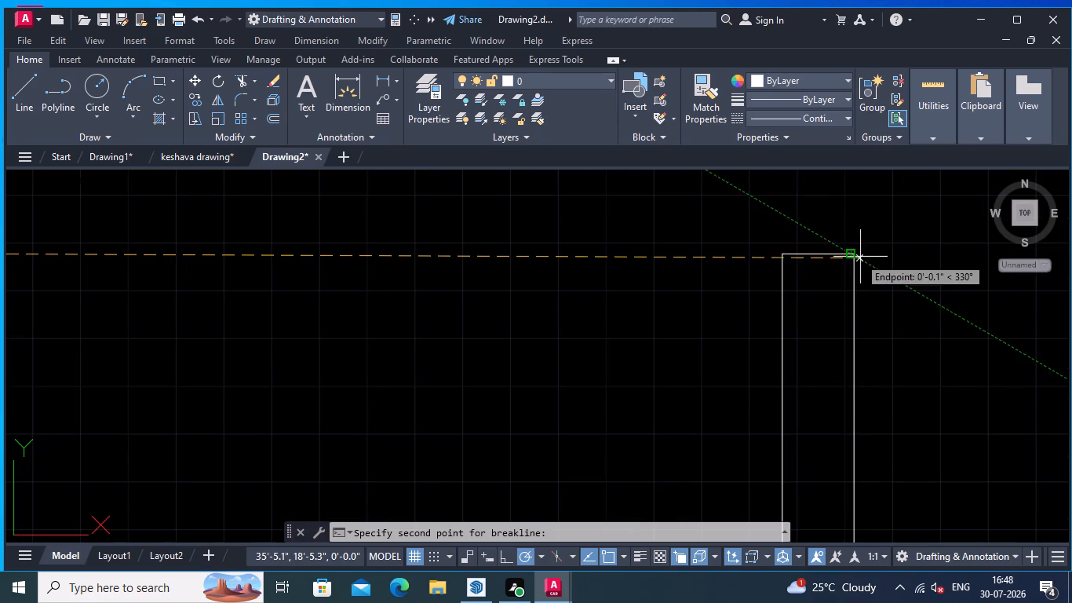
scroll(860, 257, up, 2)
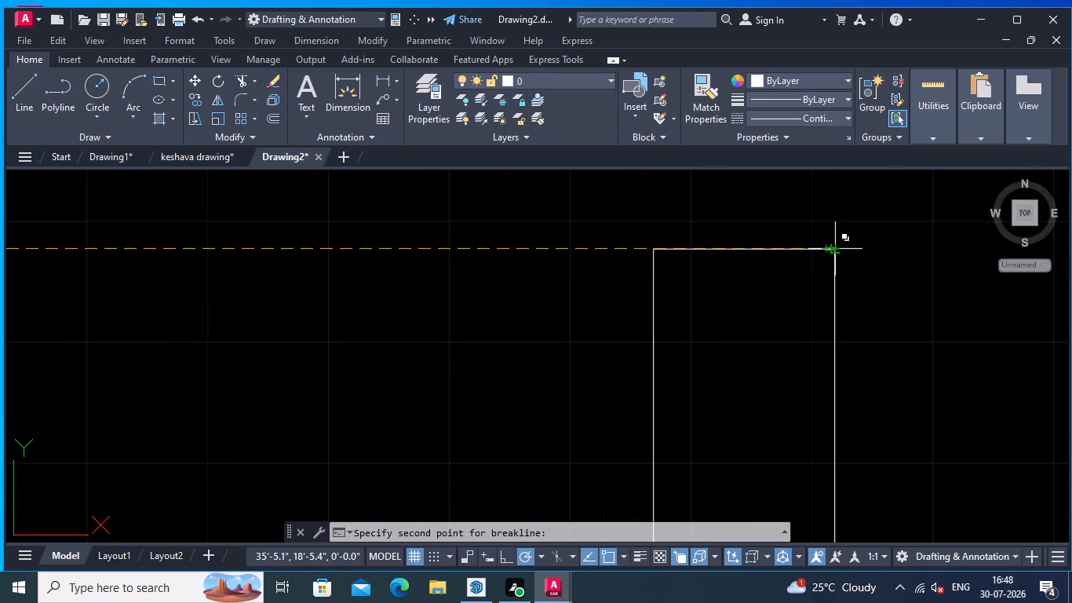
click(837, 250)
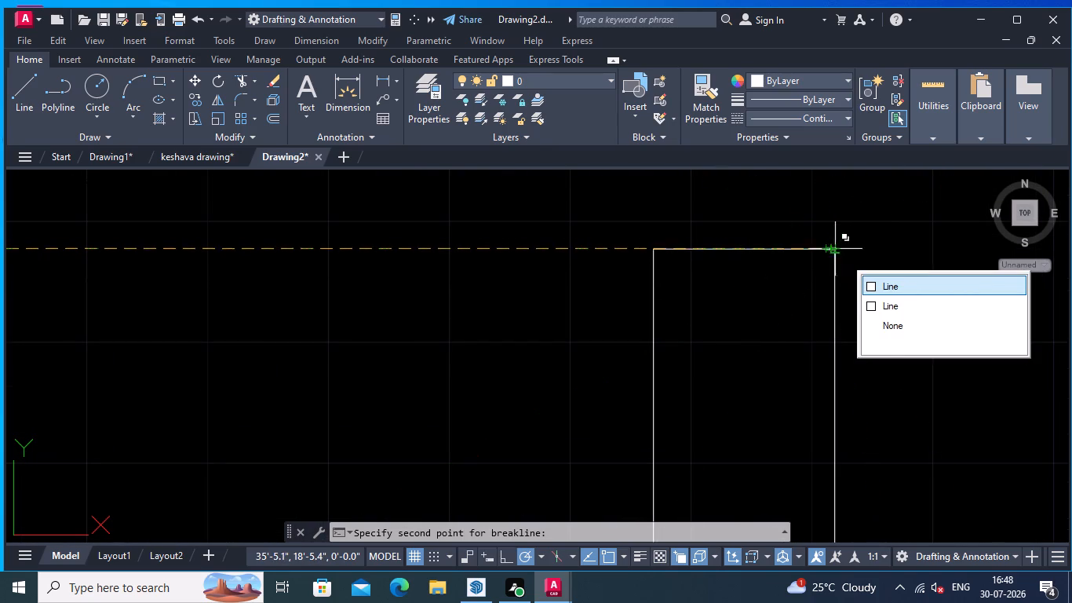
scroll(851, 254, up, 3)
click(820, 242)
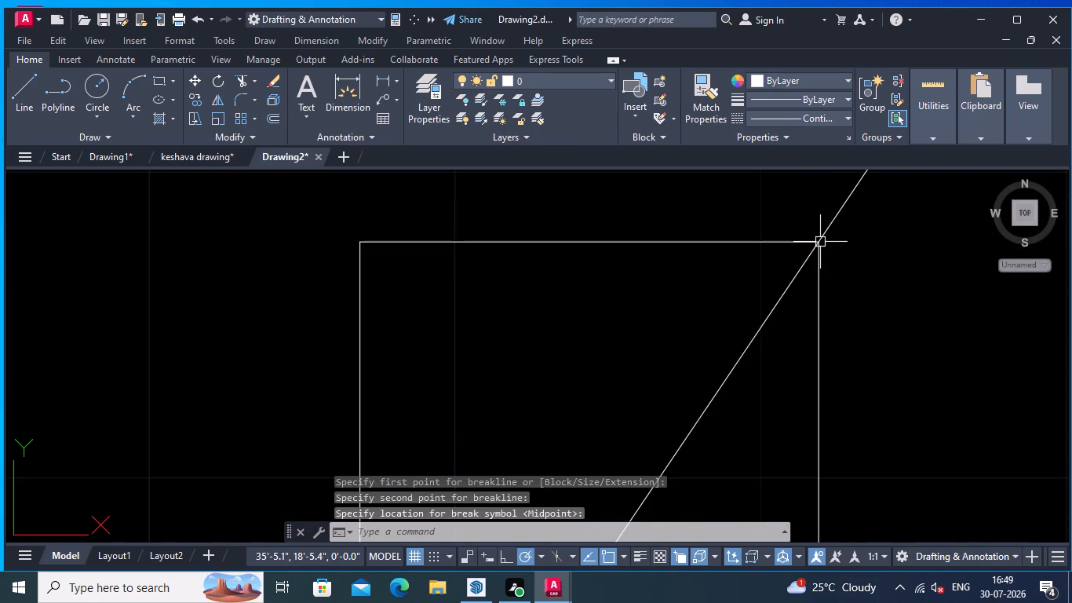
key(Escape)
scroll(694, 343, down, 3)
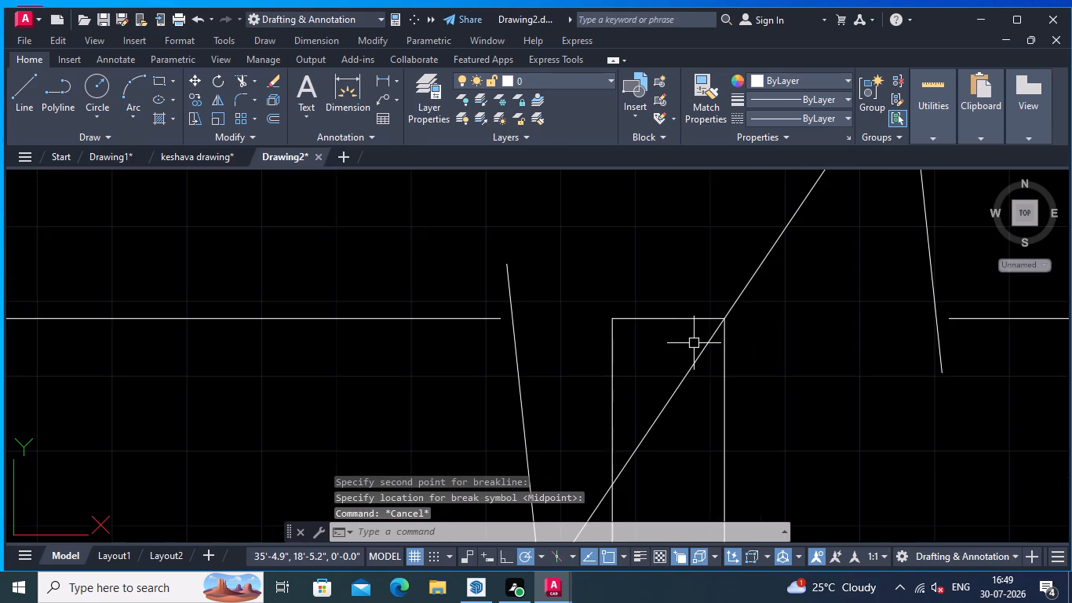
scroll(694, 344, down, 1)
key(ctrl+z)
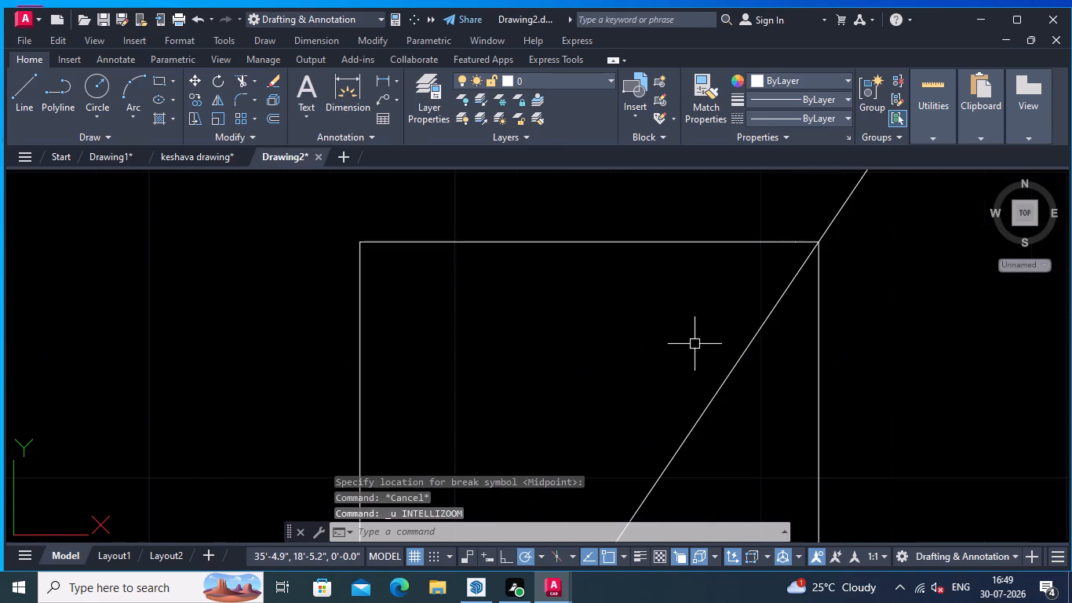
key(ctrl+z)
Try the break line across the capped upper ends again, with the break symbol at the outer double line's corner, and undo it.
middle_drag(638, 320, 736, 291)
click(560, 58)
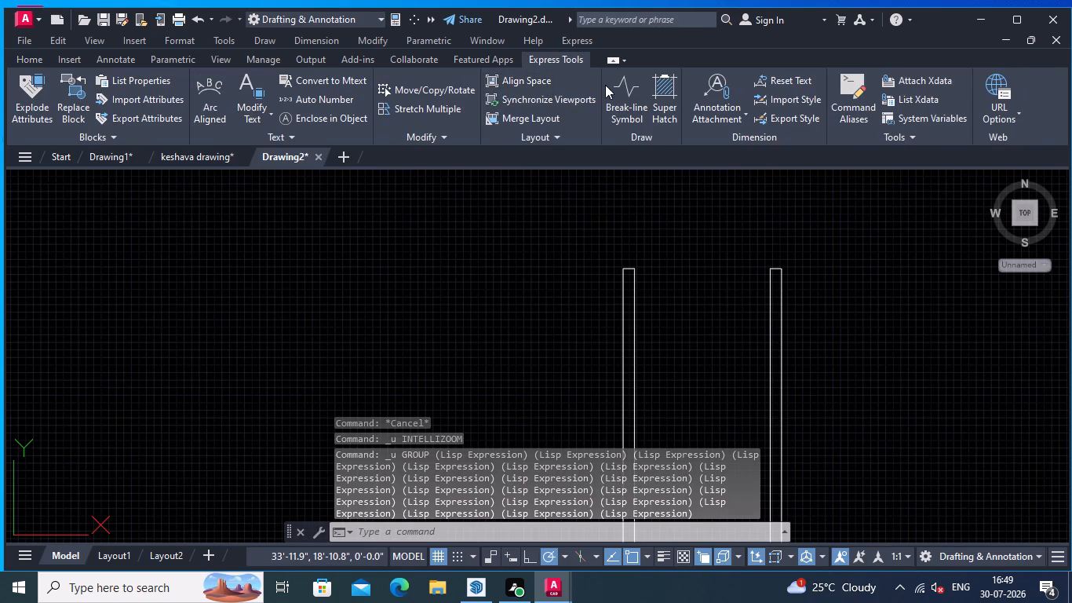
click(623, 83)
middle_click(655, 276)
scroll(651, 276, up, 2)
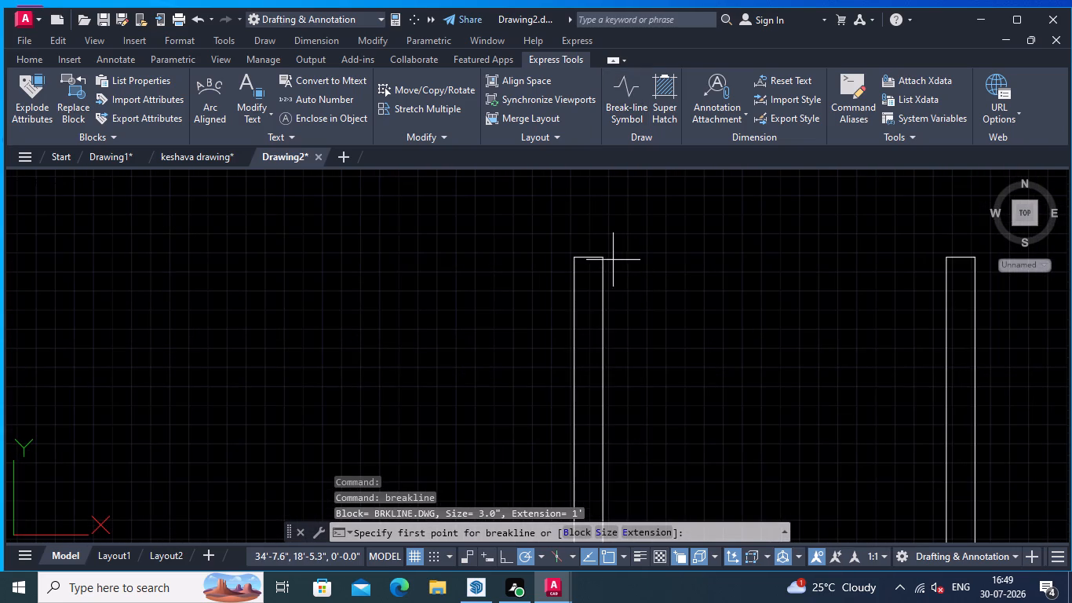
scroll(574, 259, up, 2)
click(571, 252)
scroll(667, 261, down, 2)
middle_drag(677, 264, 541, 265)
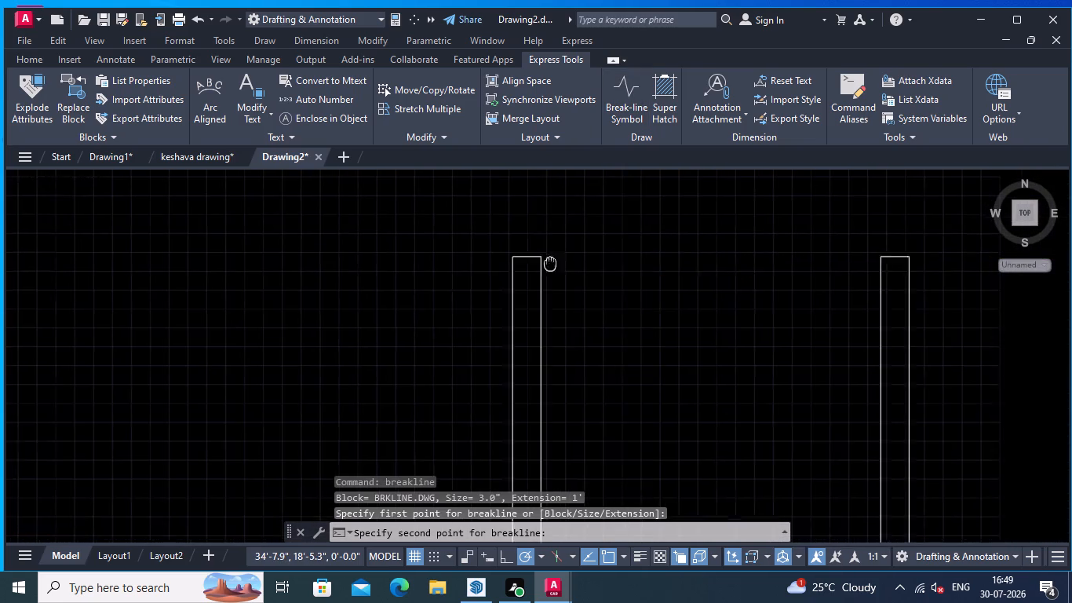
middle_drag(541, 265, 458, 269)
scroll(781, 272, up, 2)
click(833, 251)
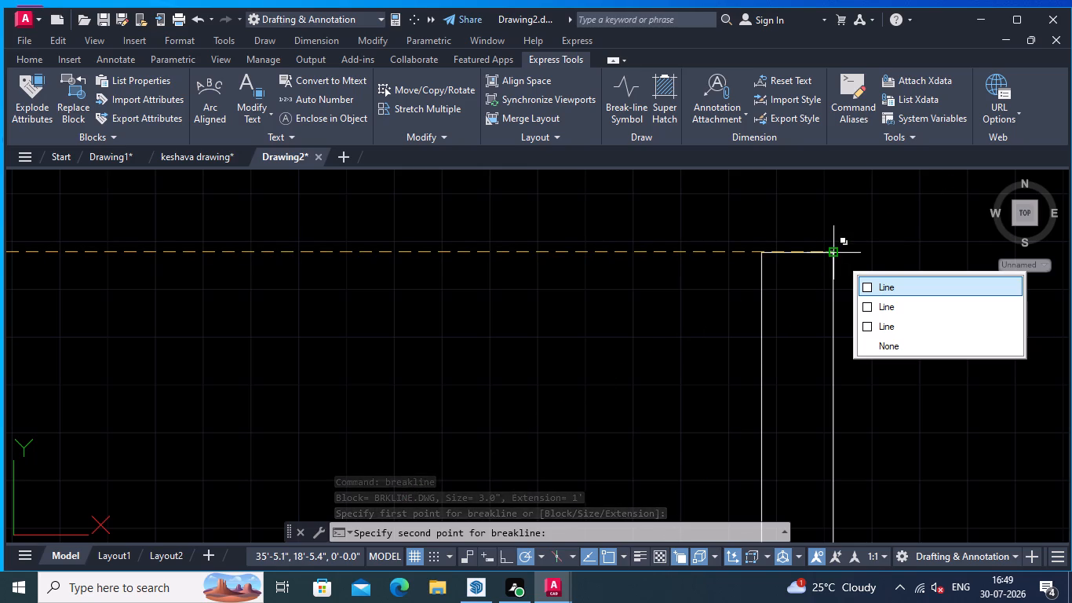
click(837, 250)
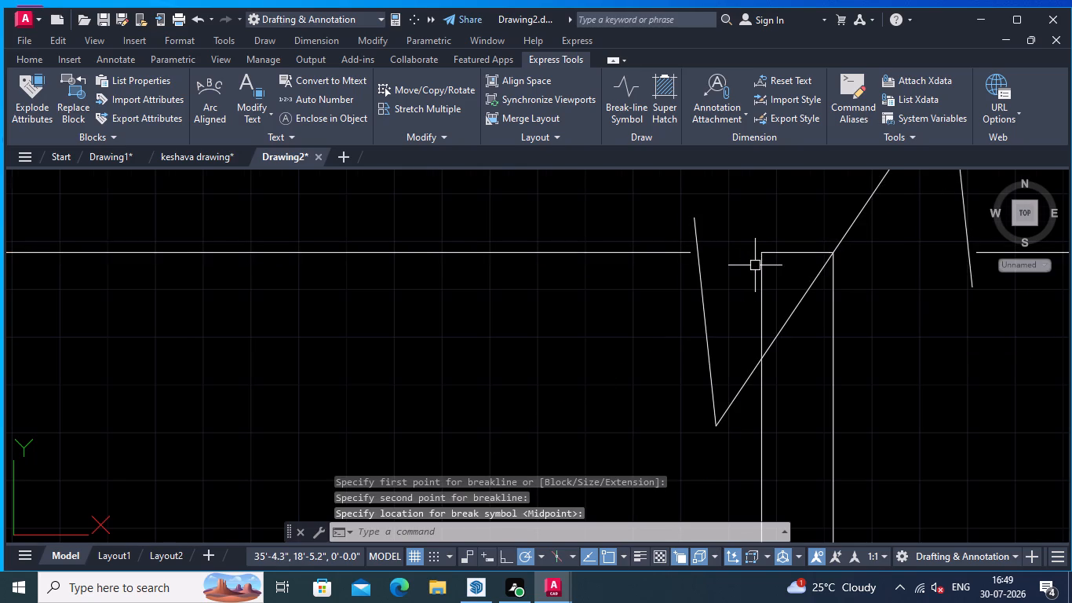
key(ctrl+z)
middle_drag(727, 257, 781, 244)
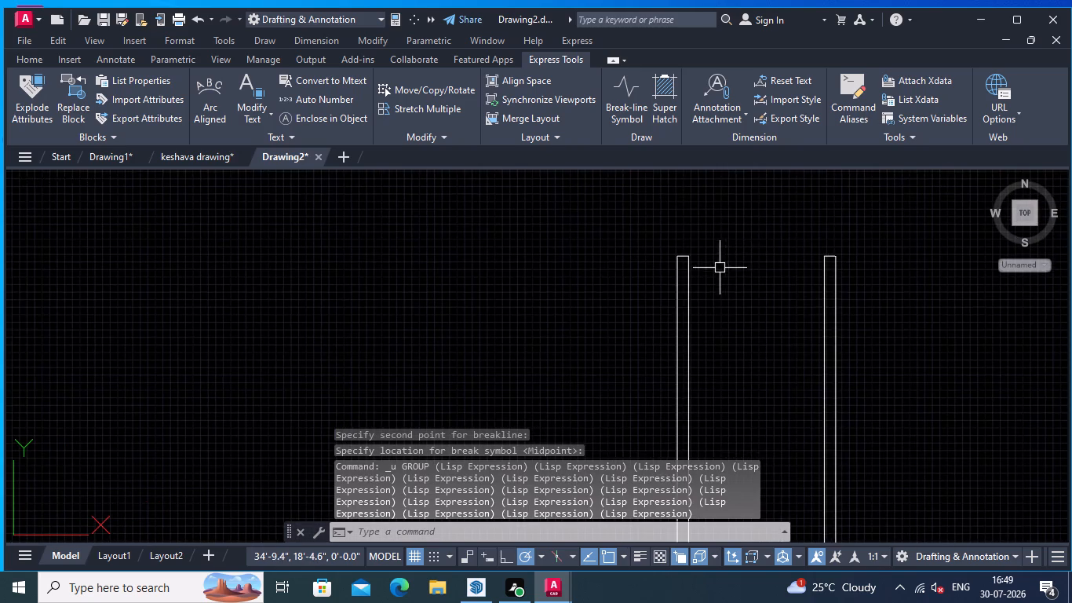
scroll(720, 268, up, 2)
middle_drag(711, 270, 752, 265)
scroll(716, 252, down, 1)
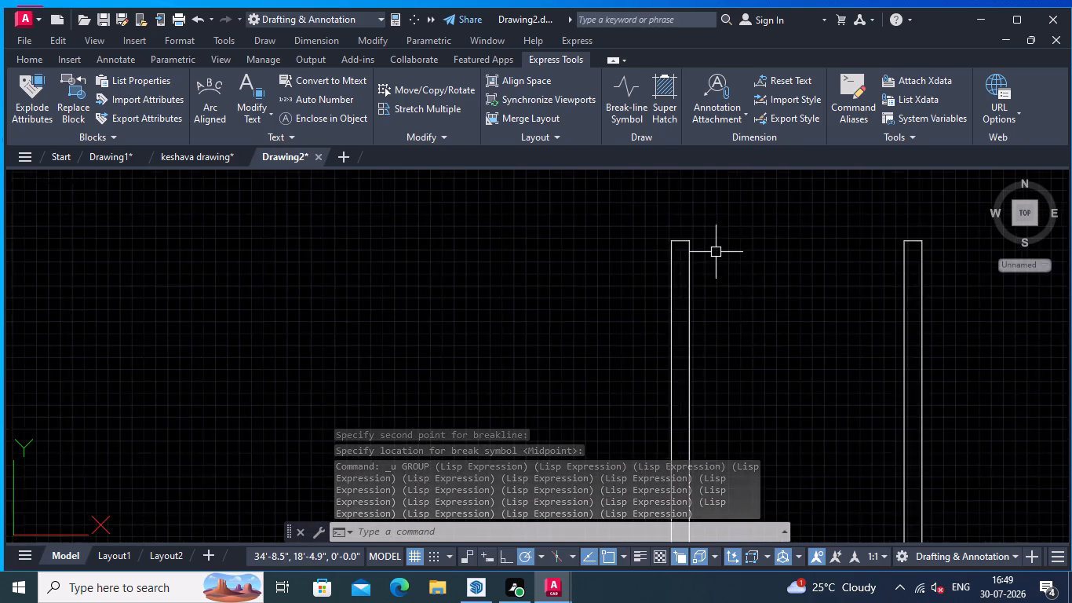
Draw a break line across the capped upper ends from the rail's outer corner to the outer double line's far corner, with the break symbol at the midpoint.
scroll(716, 252, down, 1)
middle_click(715, 252)
scroll(407, 174, up, 1)
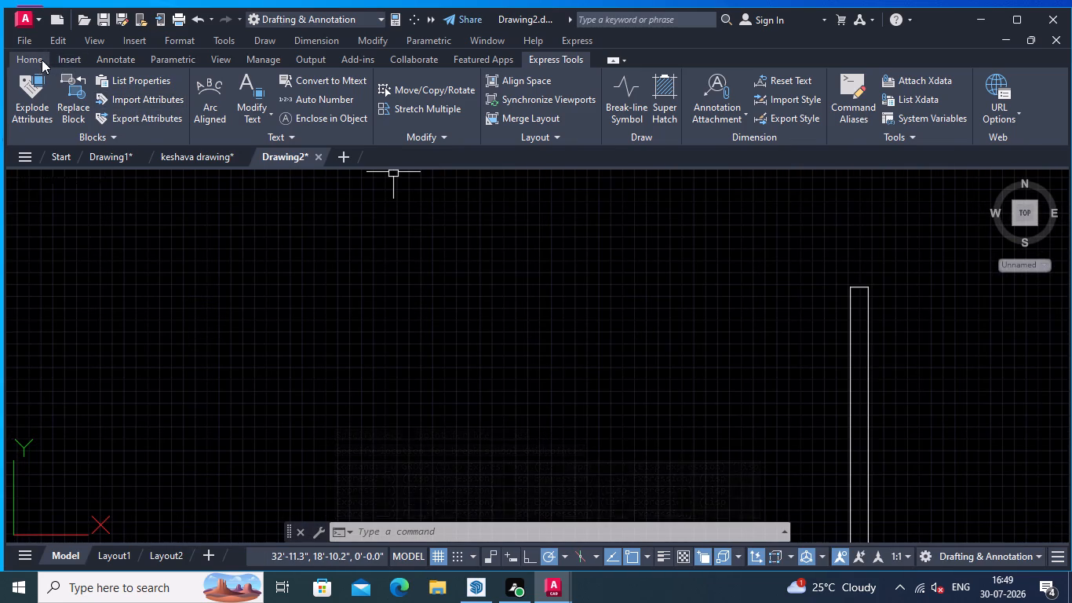
click(42, 60)
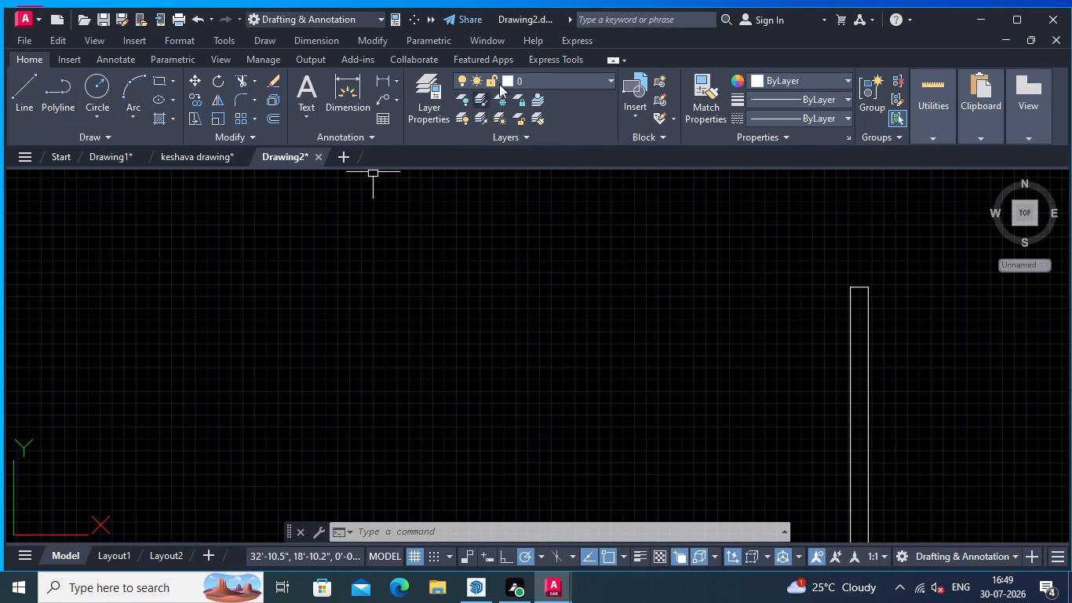
click(563, 58)
click(629, 94)
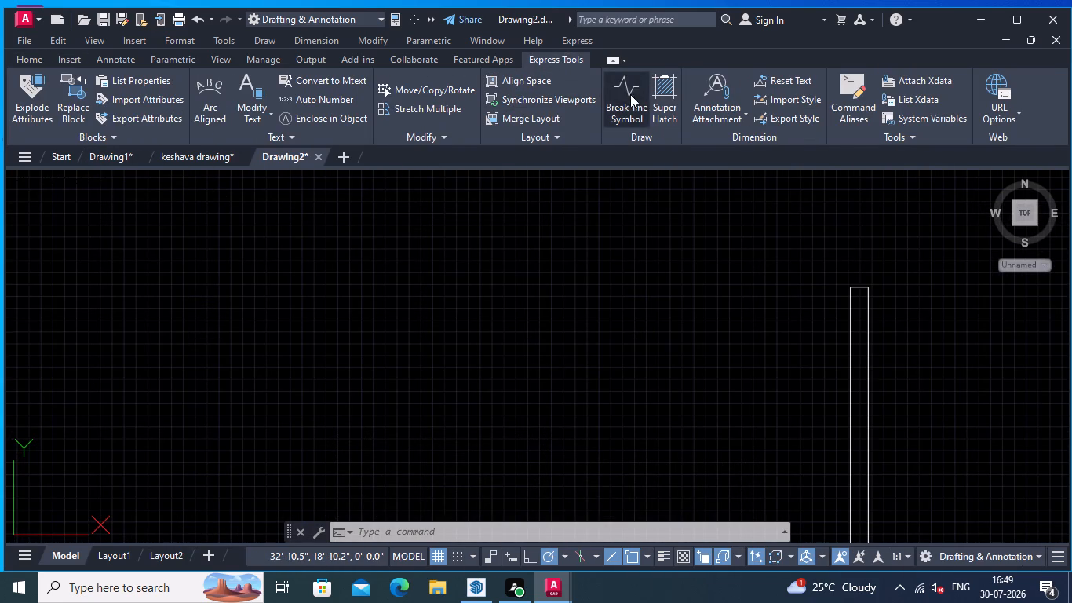
middle_drag(932, 276, 775, 341)
scroll(774, 343, up, 1)
middle_drag(710, 378, 761, 347)
scroll(704, 342, up, 2)
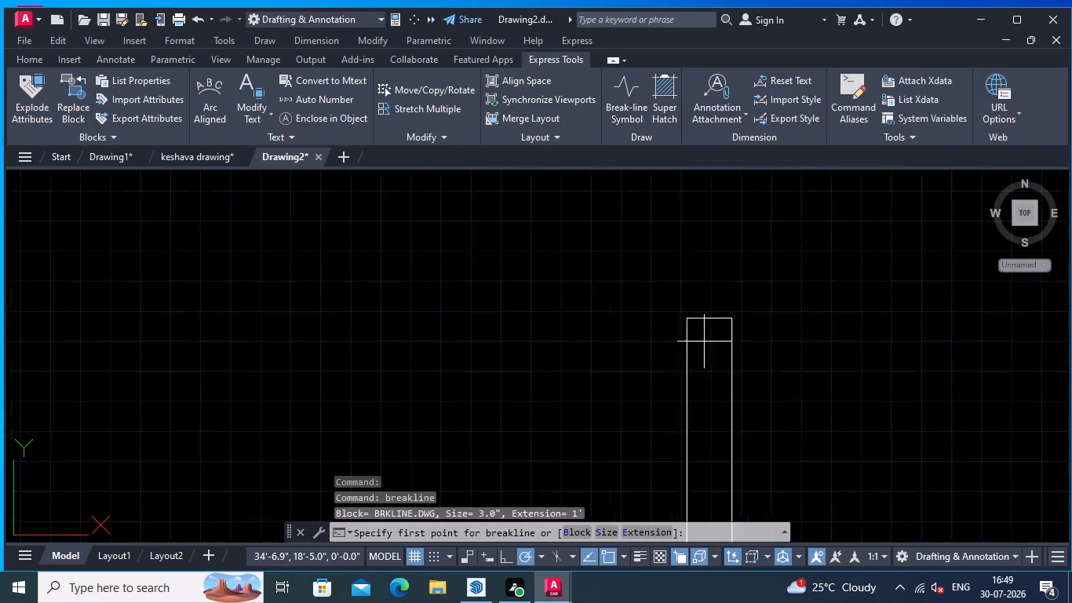
click(678, 304)
scroll(844, 301, down, 2)
middle_drag(844, 304, 462, 362)
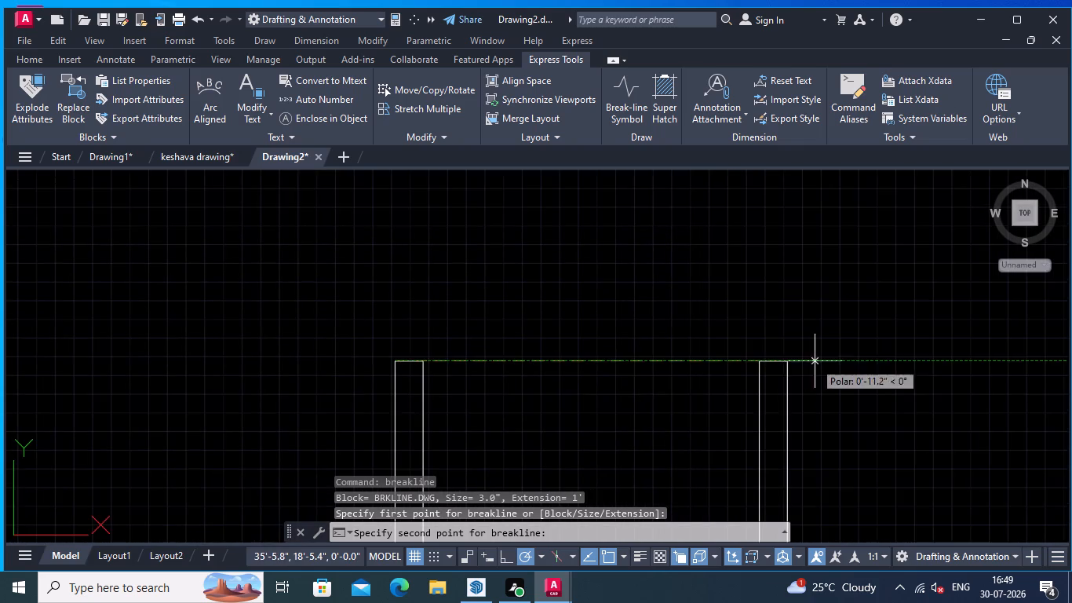
scroll(786, 360, up, 2)
click(778, 364)
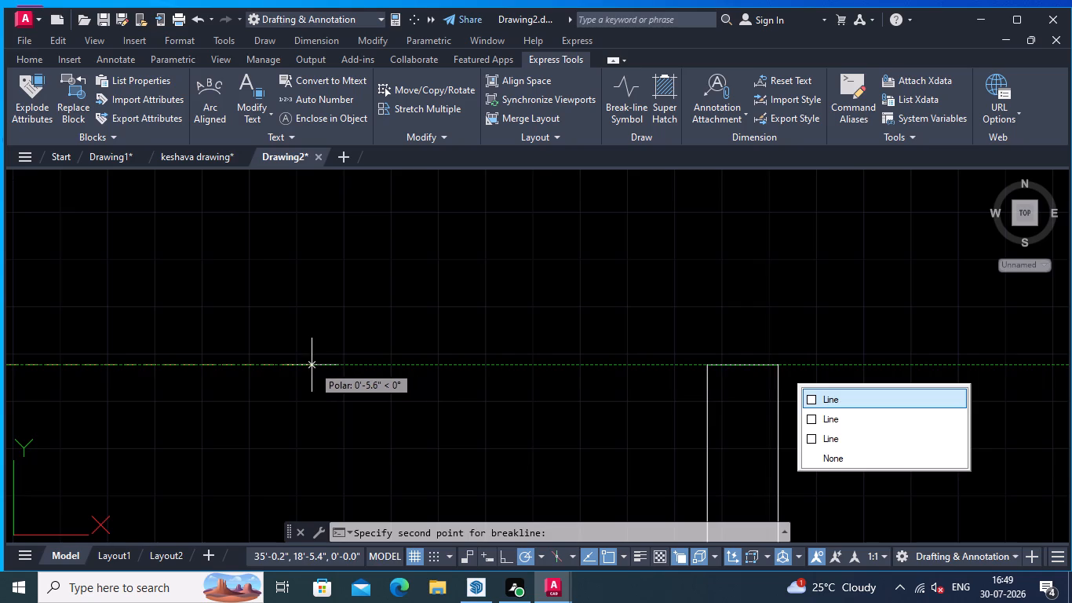
scroll(312, 364, down, 2)
middle_drag(312, 364, 620, 350)
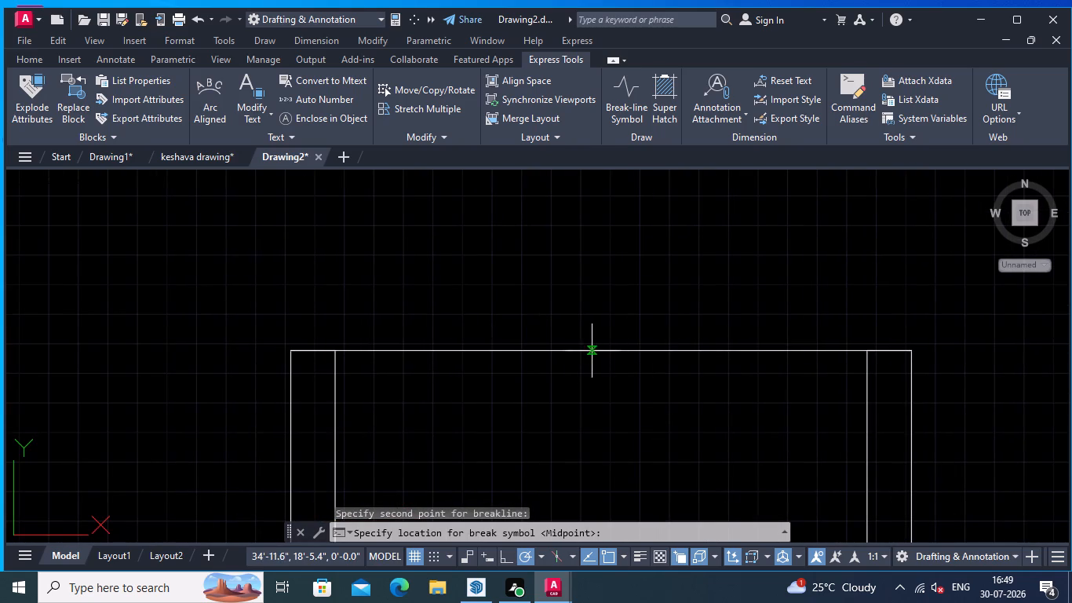
click(605, 350)
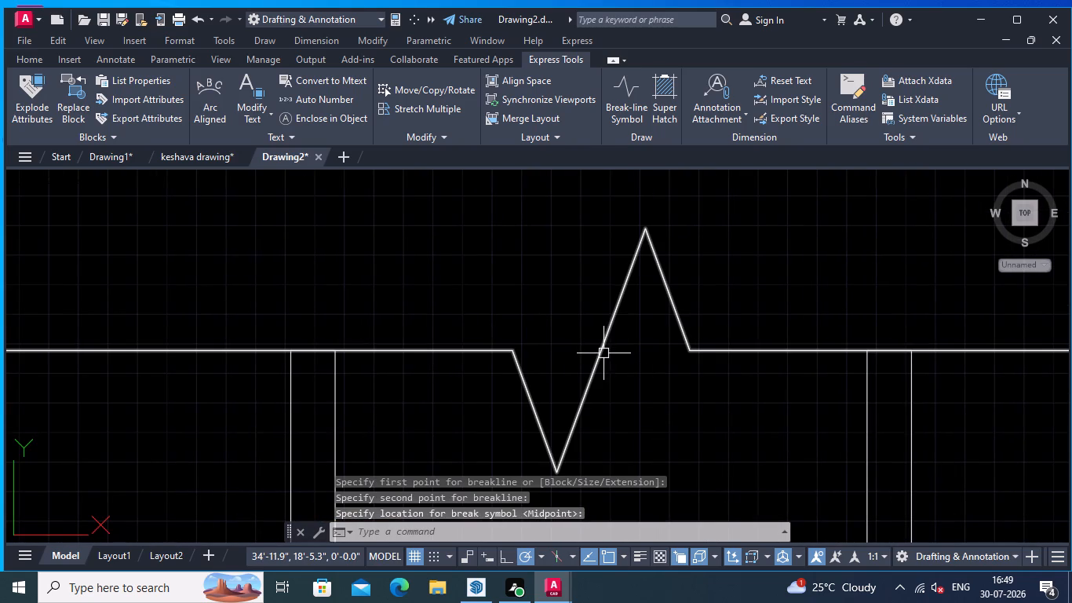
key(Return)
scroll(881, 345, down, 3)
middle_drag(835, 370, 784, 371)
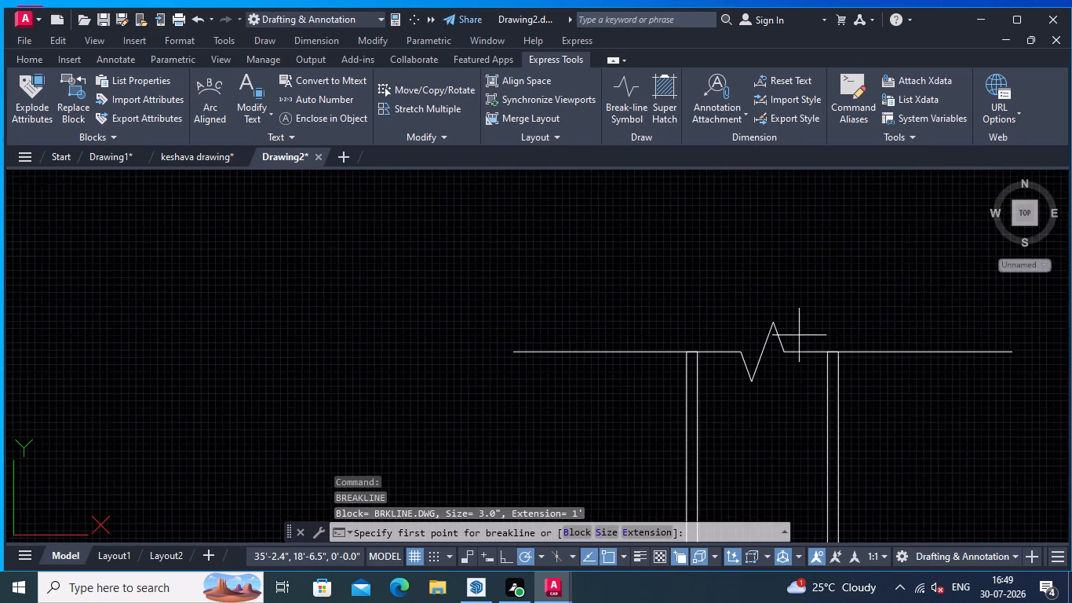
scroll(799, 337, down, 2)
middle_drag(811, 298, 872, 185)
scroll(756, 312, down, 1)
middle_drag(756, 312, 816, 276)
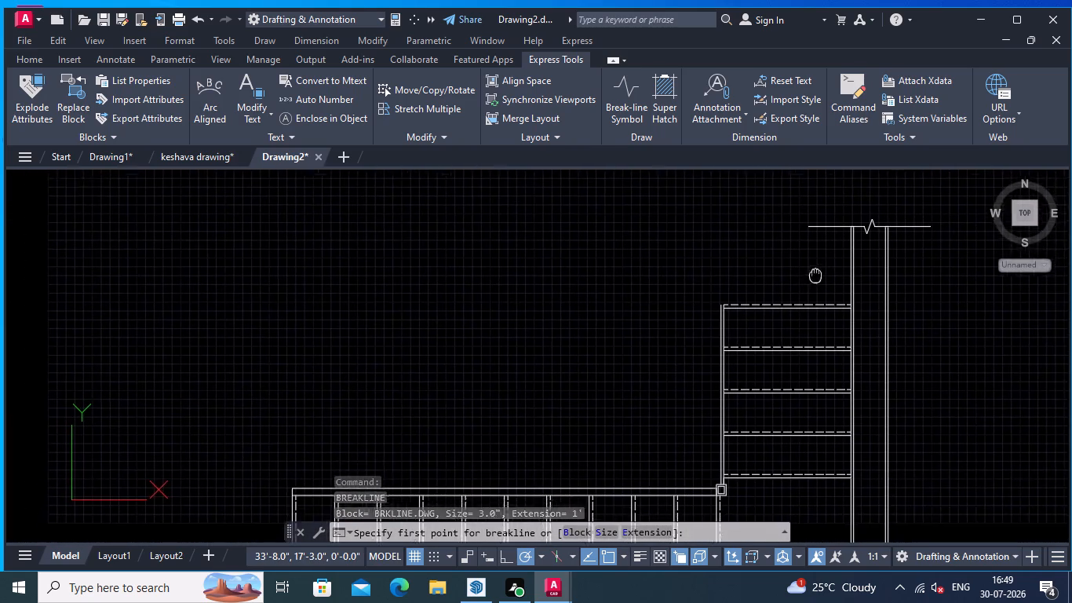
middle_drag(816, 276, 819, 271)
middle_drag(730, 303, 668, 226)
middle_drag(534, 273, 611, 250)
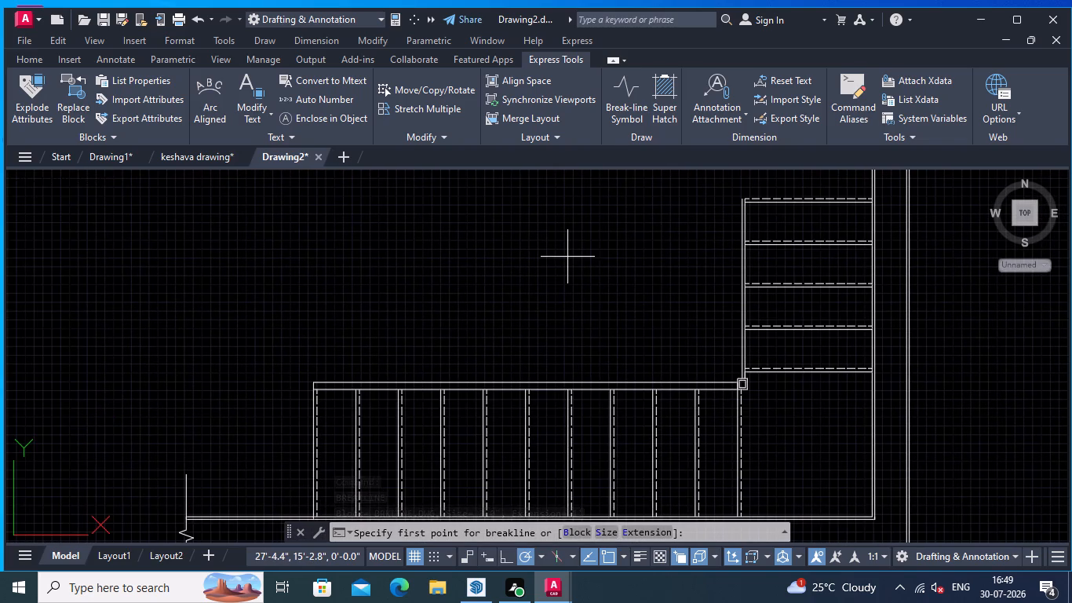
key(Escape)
Hatch the L-shaped band between the rail and the outer double line with the ANSI32 pattern.
text(HA)
key(BackSpace)
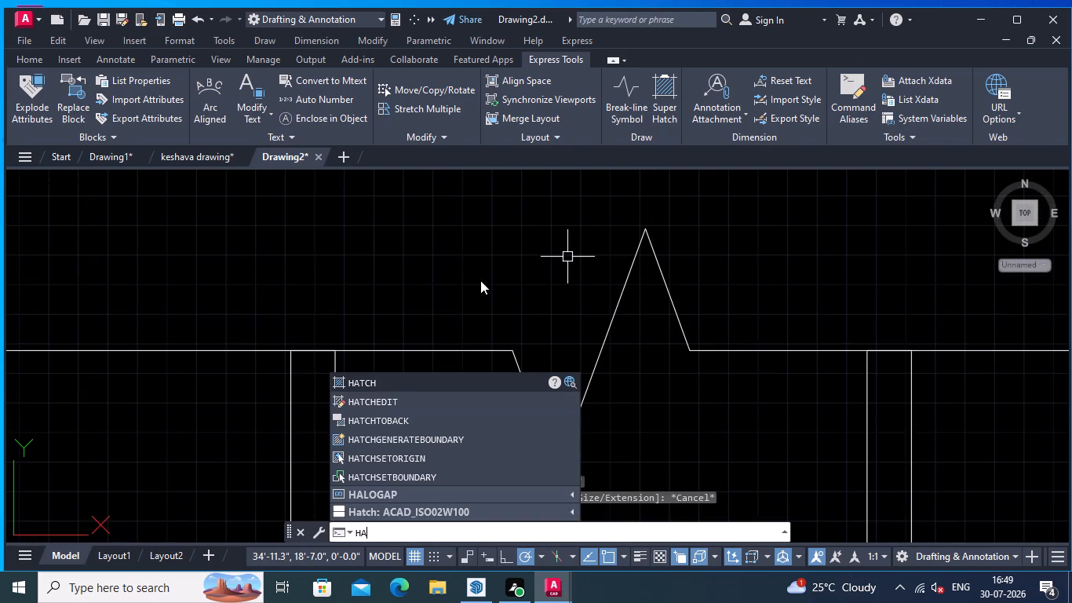
click(421, 376)
scroll(463, 301, down, 1)
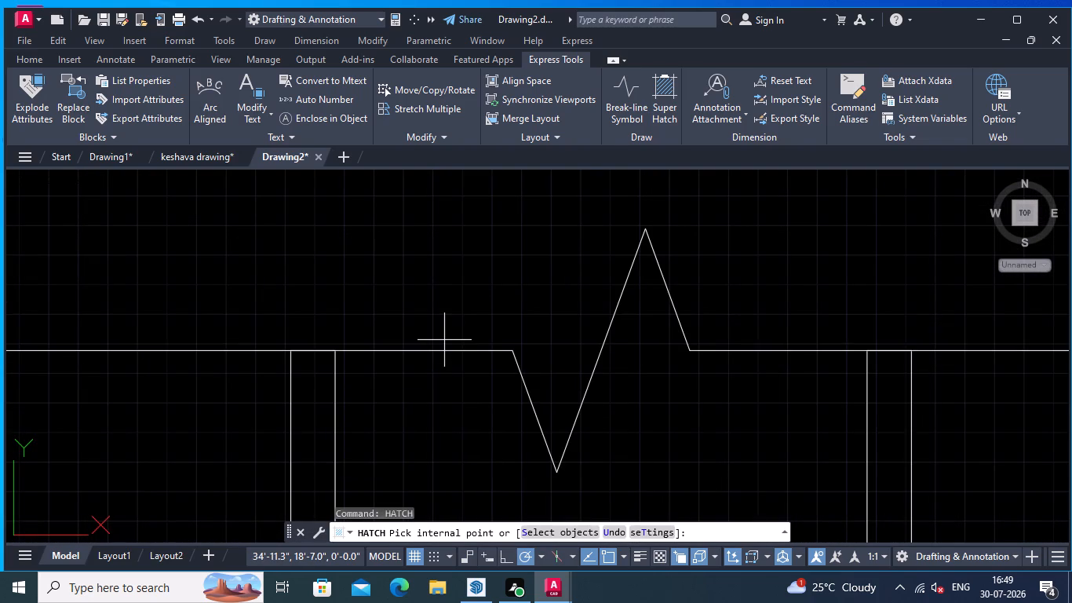
middle_drag(464, 288, 527, 219)
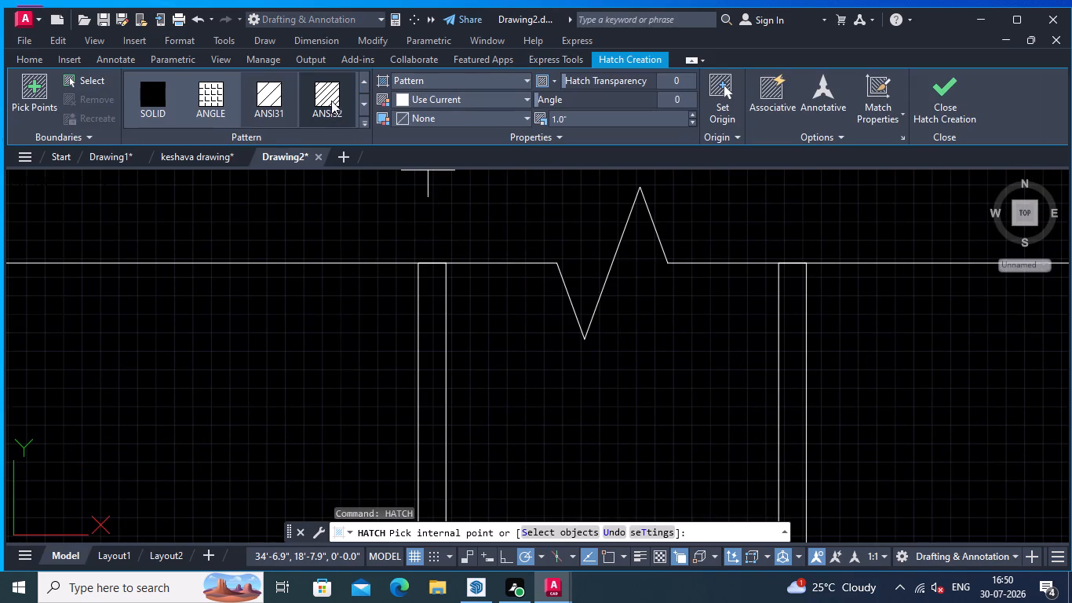
click(331, 96)
scroll(439, 228, down, 2)
middle_drag(494, 360, 557, 291)
scroll(593, 345, down, 2)
middle_drag(623, 380, 802, 218)
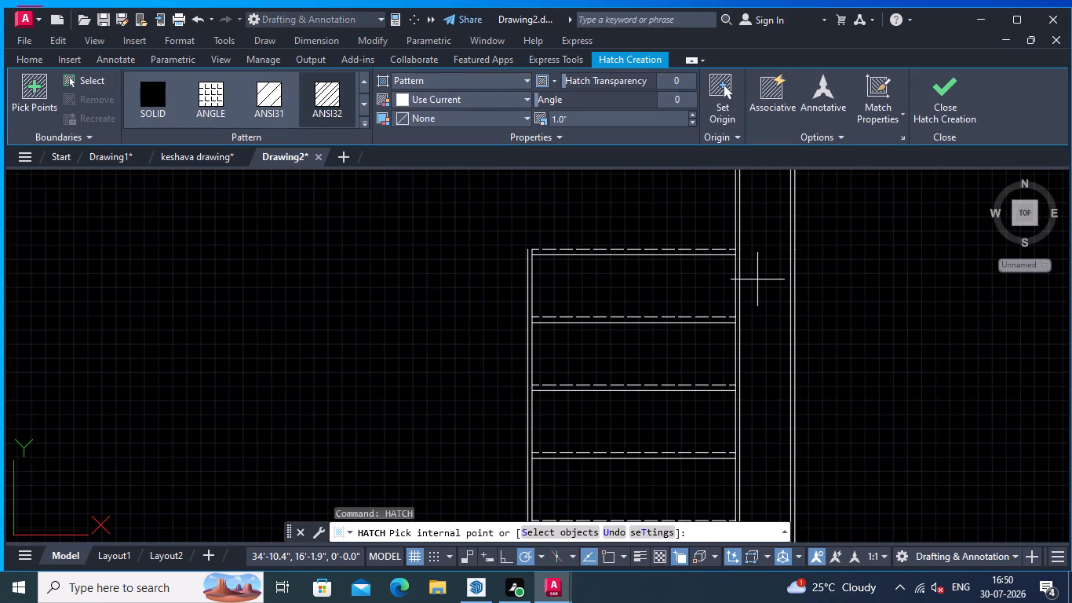
click(758, 278)
scroll(739, 324, down, 2)
middle_drag(737, 335, 757, 224)
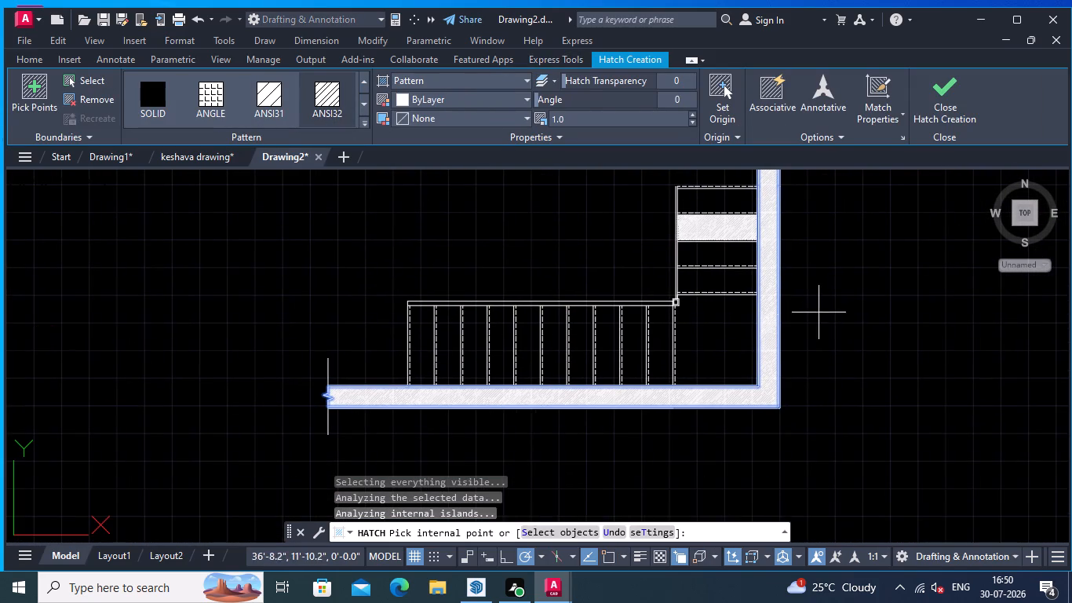
key(Escape)
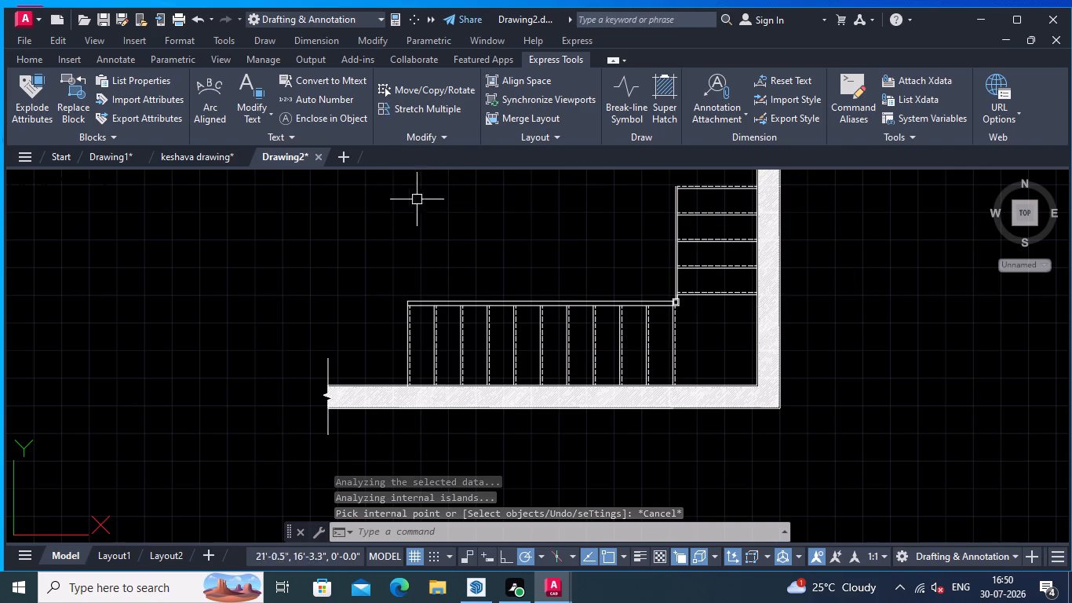
Set the scale of the L-shaped band's hatch to 5.
click(771, 298)
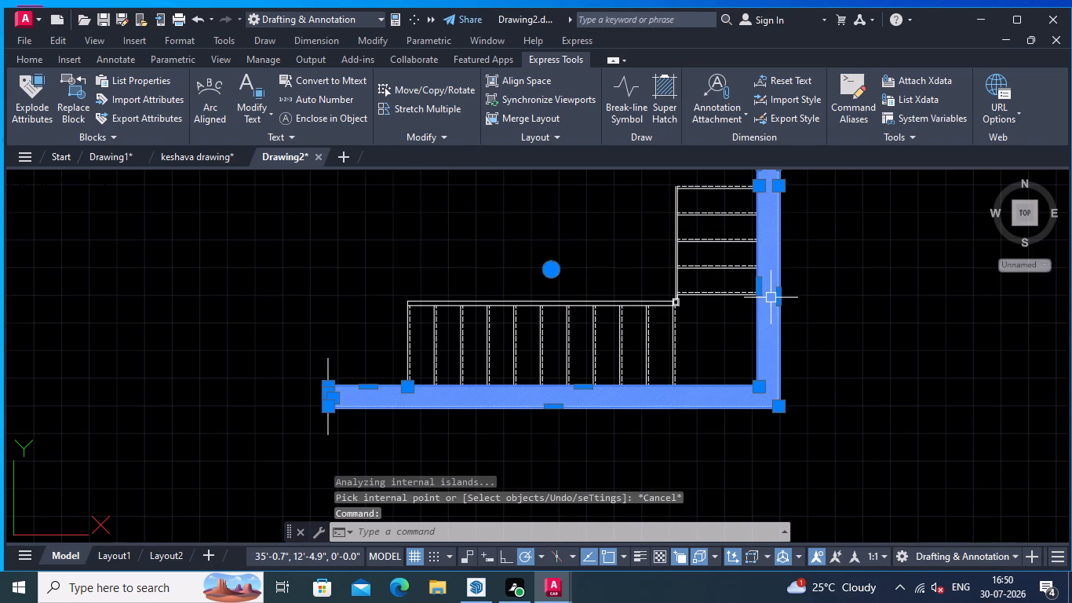
click(619, 114)
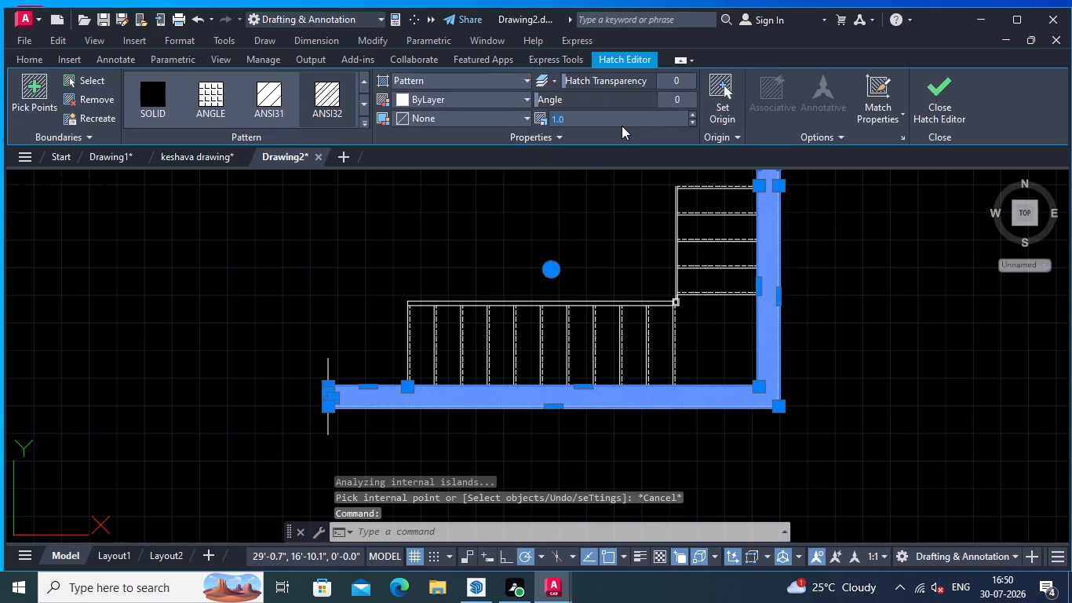
key(5)
key(Return)
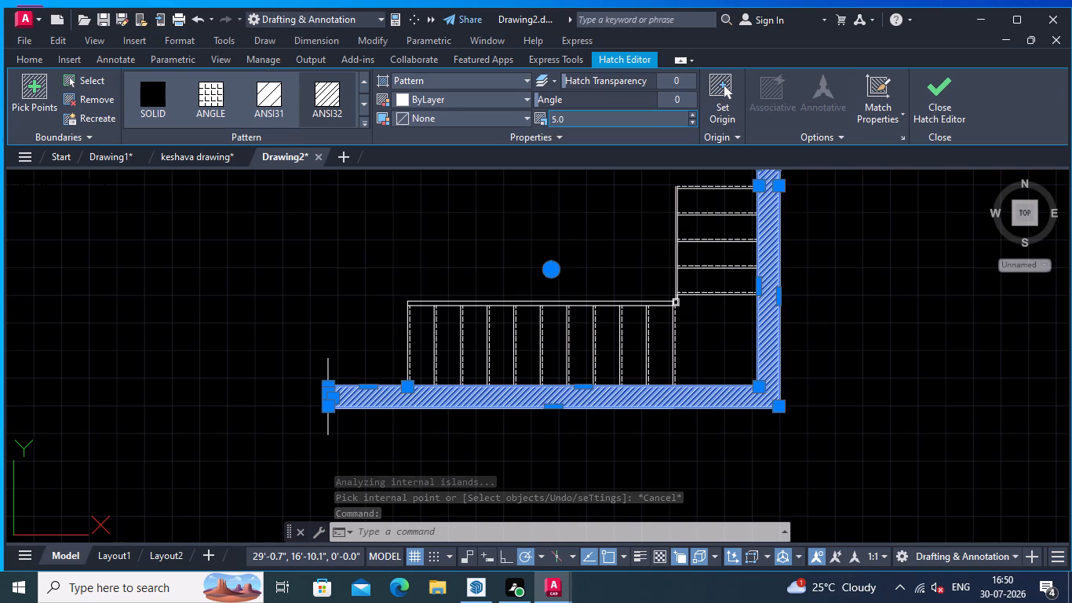
key(Escape)
Examine the hatched band and both flights of the staircase.
middle_drag(485, 250, 599, 227)
scroll(511, 280, up, 1)
middle_drag(516, 294, 504, 261)
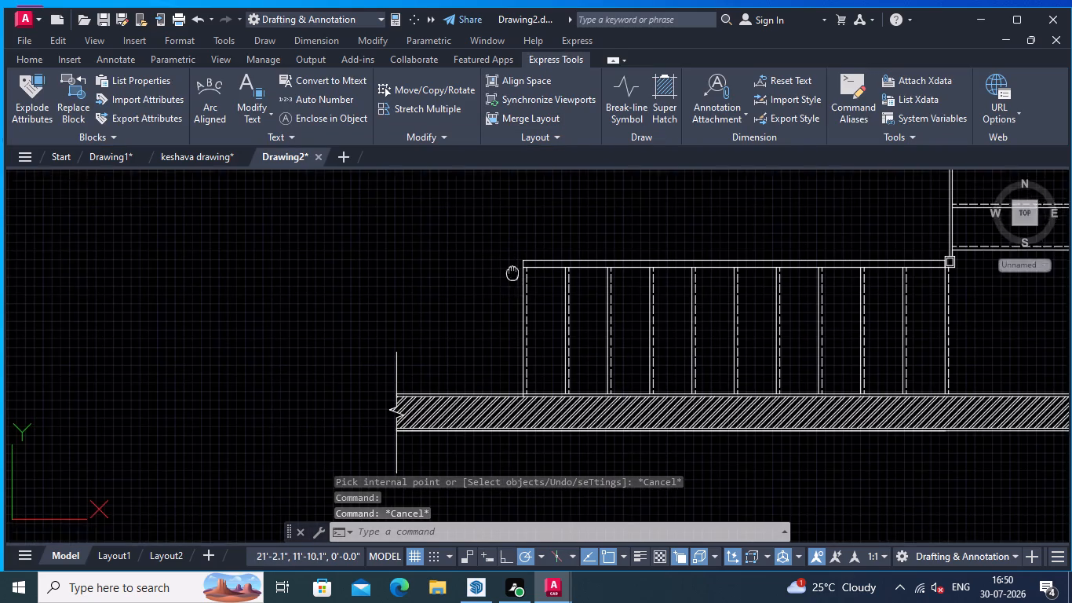
middle_drag(504, 261, 501, 250)
middle_click(648, 293)
scroll(629, 305, down, 1)
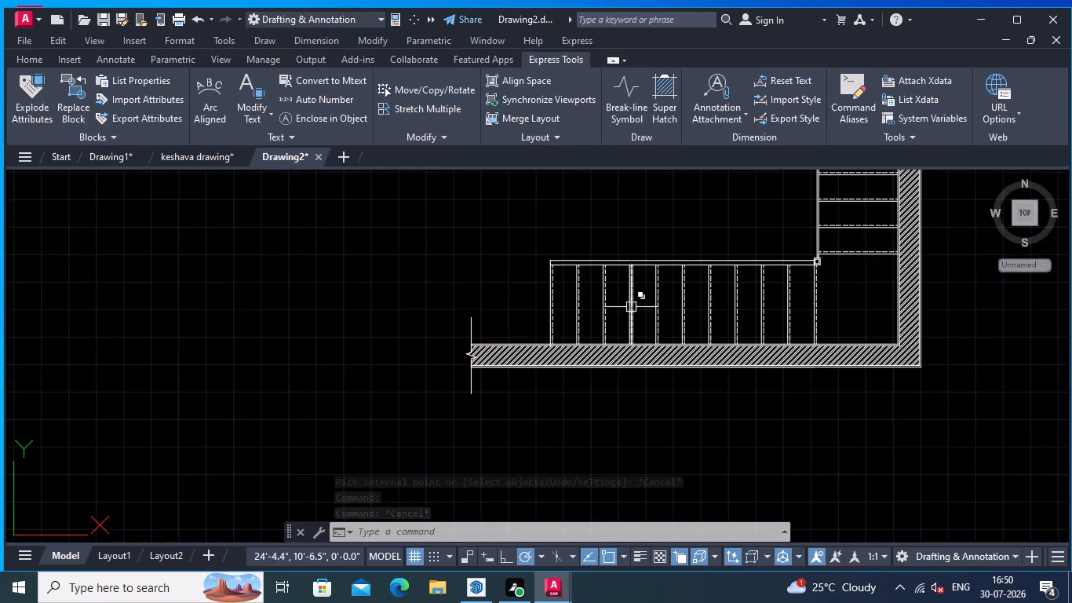
middle_drag(815, 310, 679, 375)
scroll(728, 339, up, 1)
middle_drag(728, 359, 720, 402)
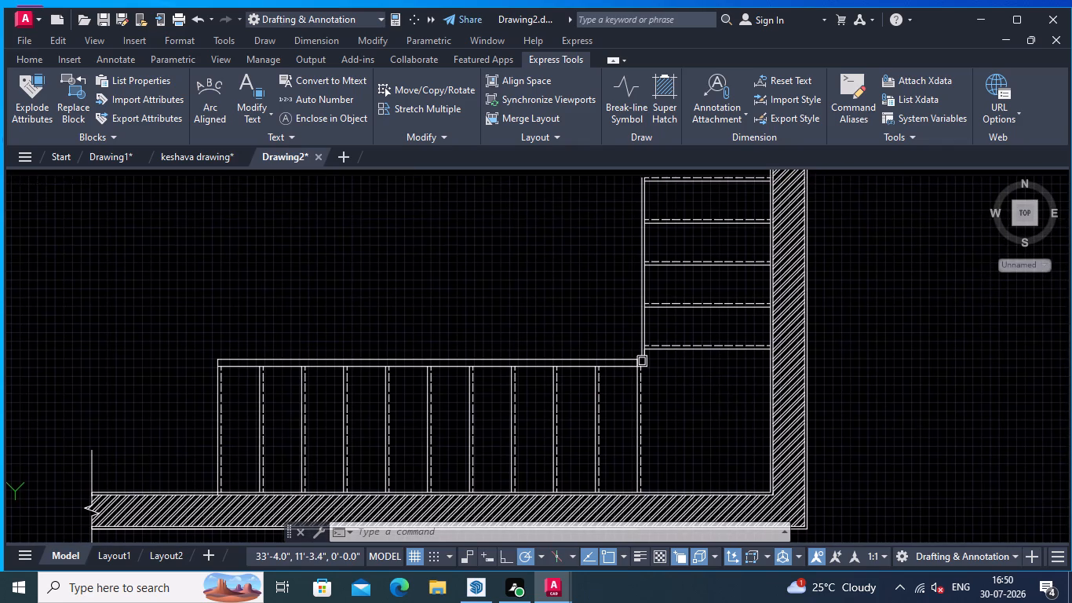
scroll(800, 371, up, 1)
scroll(766, 376, down, 2)
middle_drag(735, 386, 727, 393)
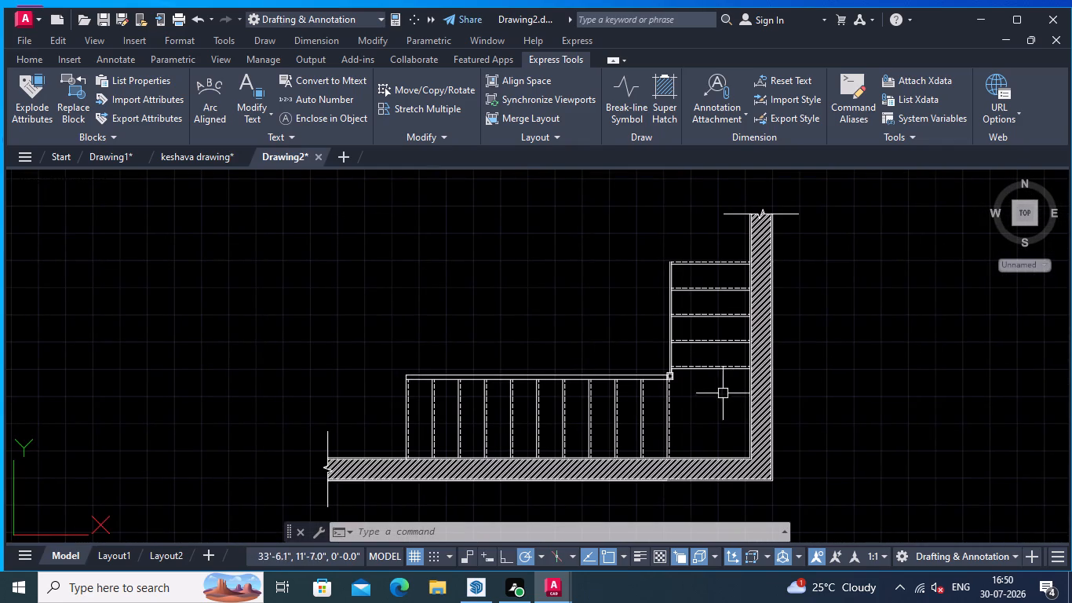
Extend the uppermost tread's dashed edge to the outer vertical line of the inner rail, closing the rail's open upper end.
middle_click(706, 392)
scroll(662, 338, up, 2)
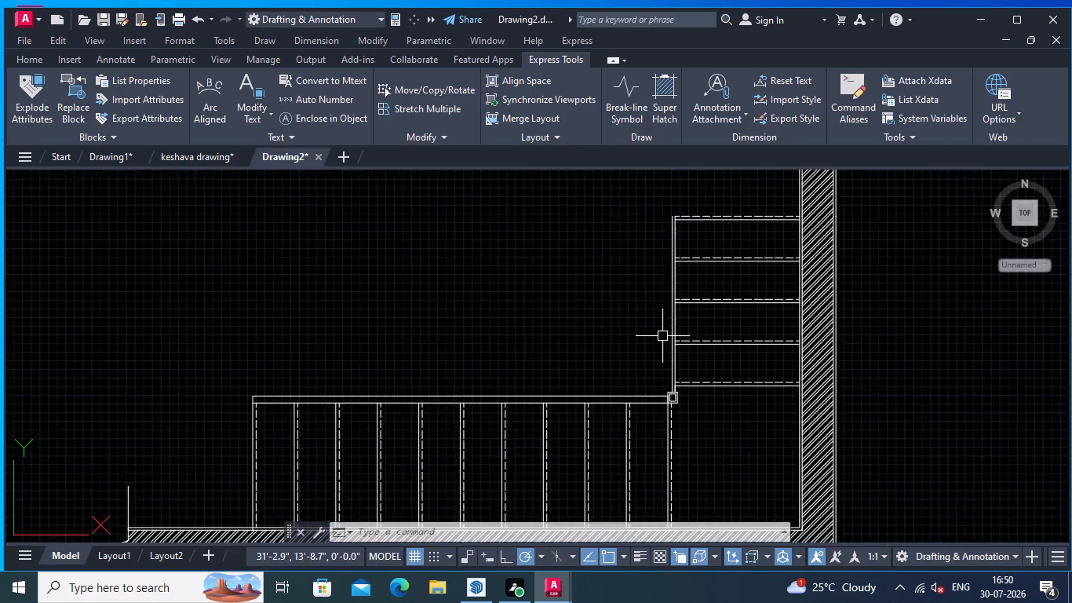
middle_drag(685, 298, 647, 393)
scroll(650, 281, up, 1)
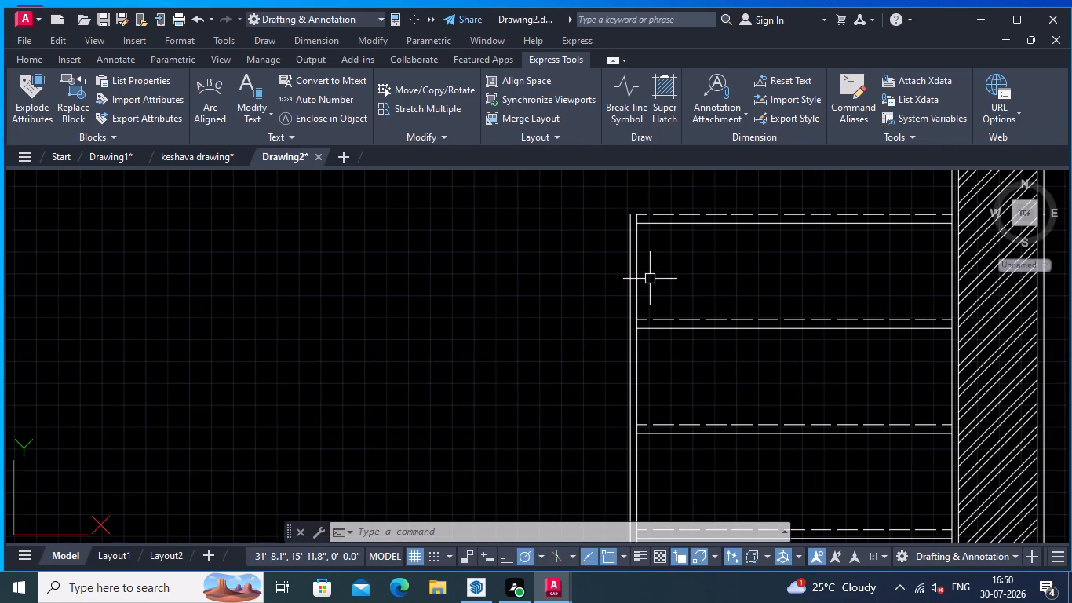
scroll(650, 279, up, 1)
middle_drag(590, 241, 542, 347)
scroll(542, 290, up, 1)
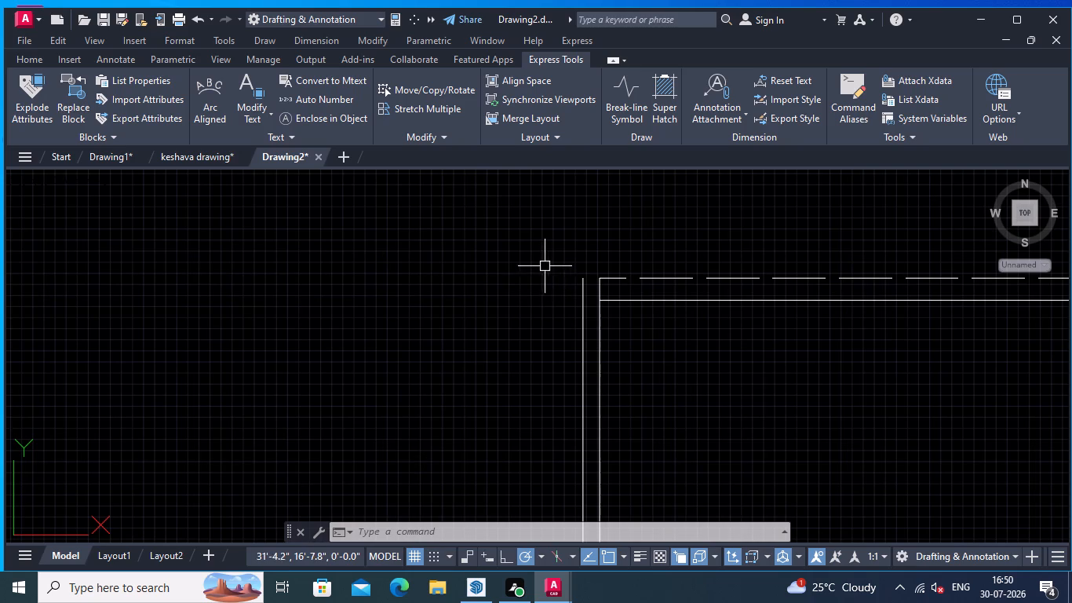
key(Escape)
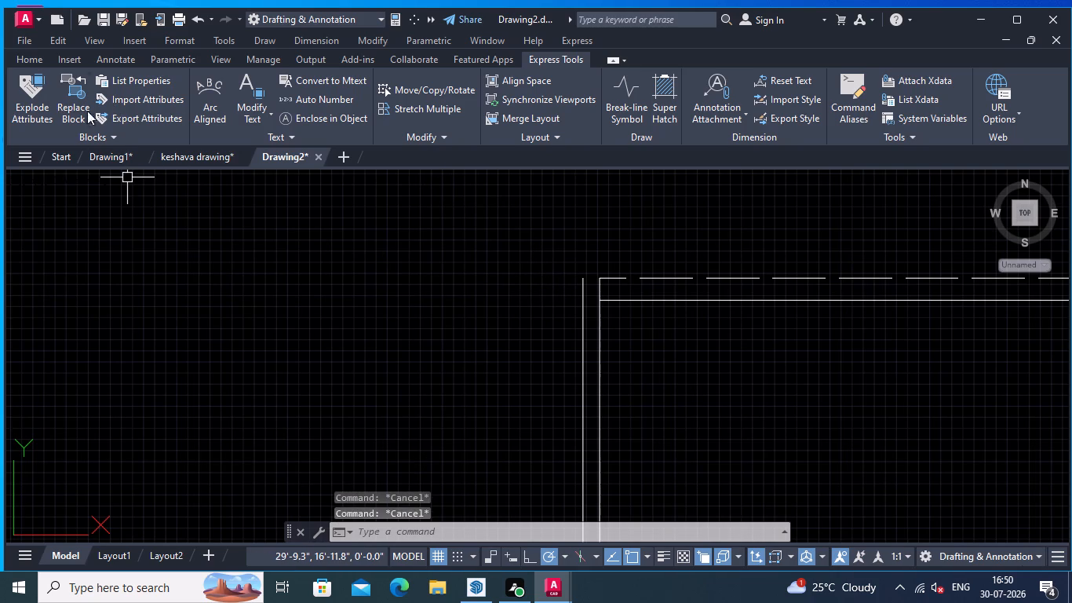
click(46, 56)
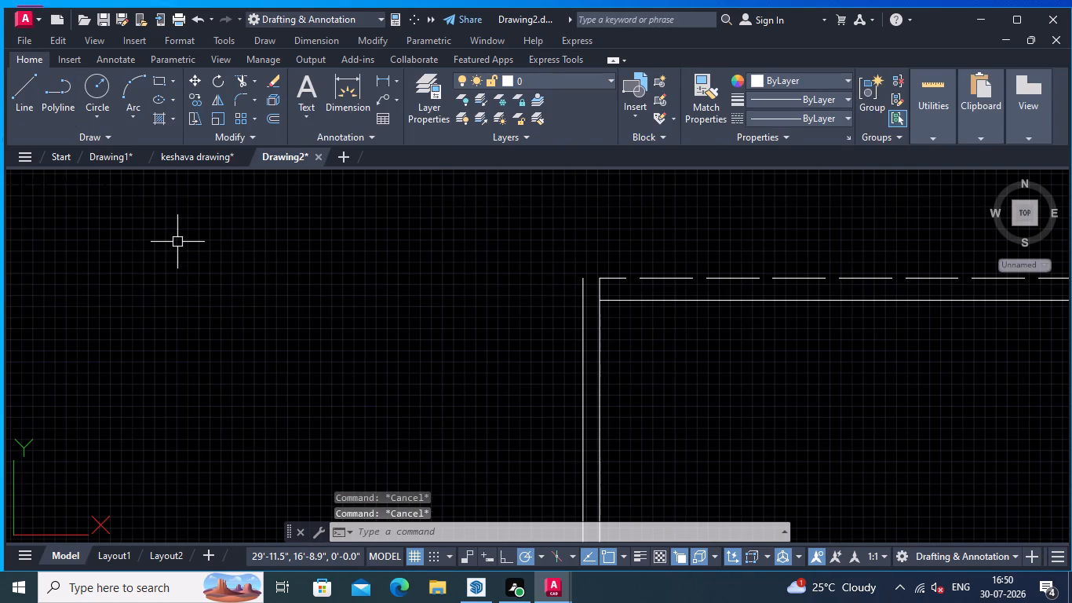
key(e)
key(v)
key(BackSpace)
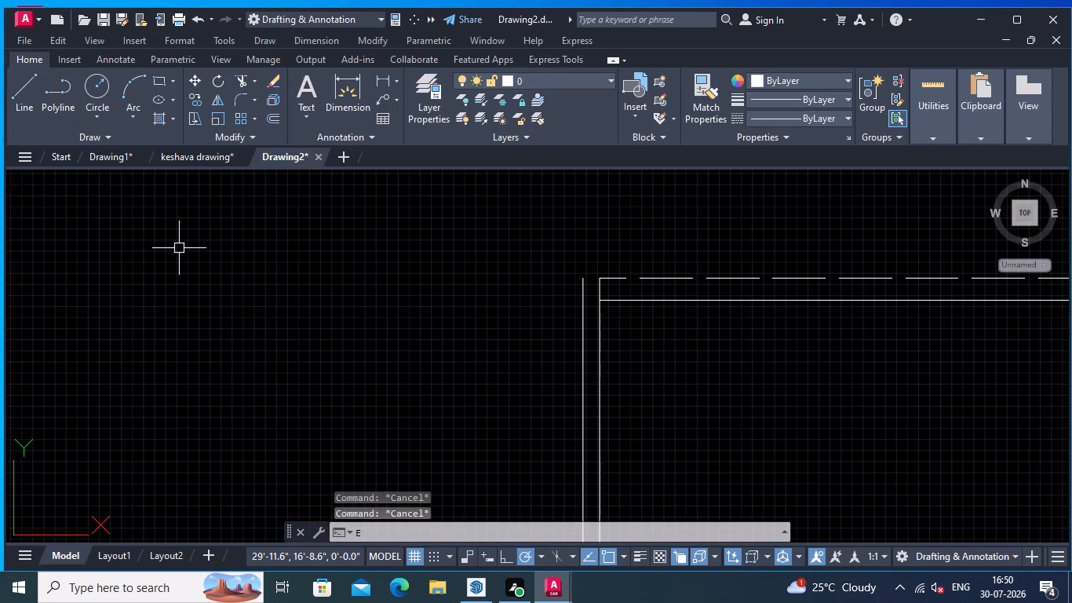
text(EX)
key(Return)
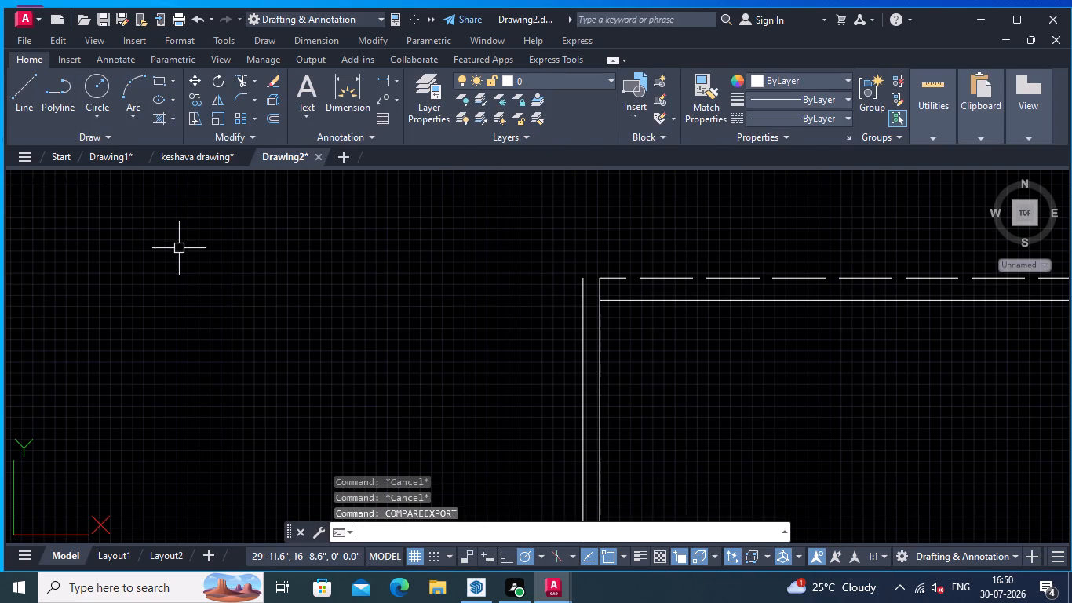
scroll(608, 269, up, 1)
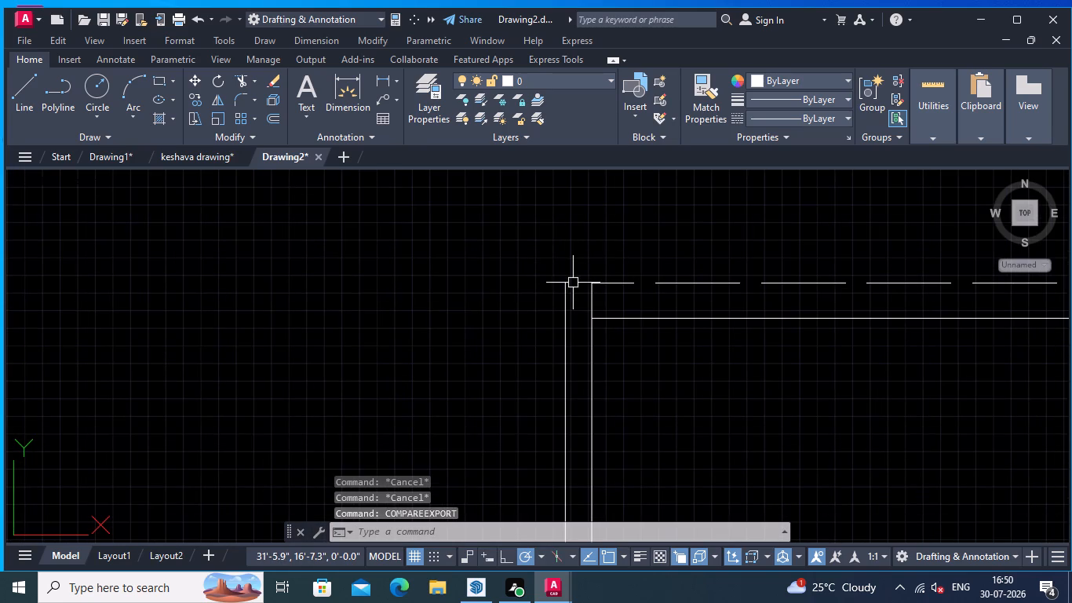
key(e)
key(x)
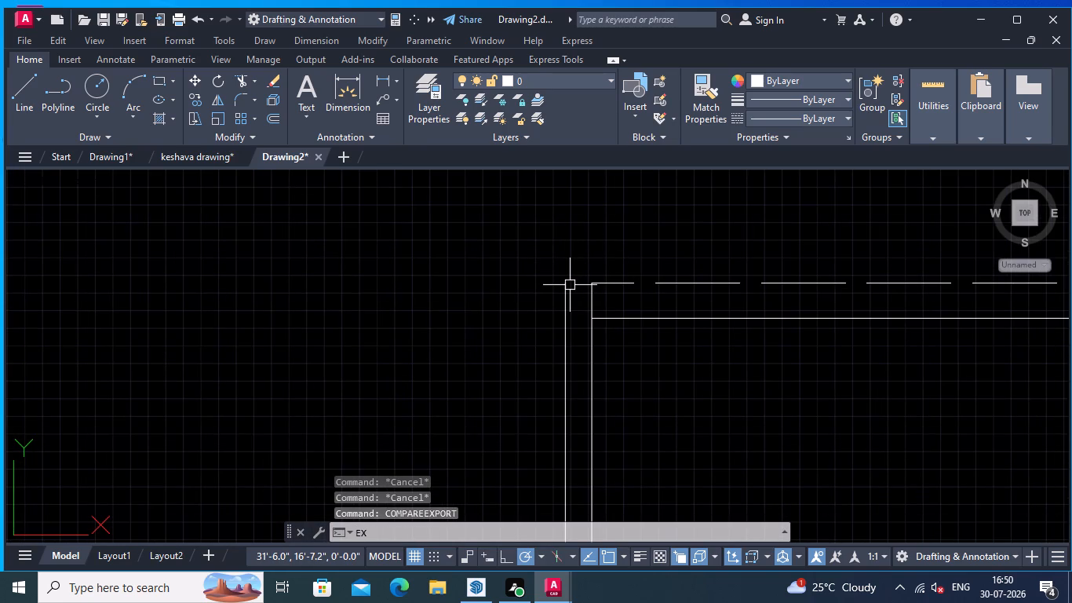
key(Return)
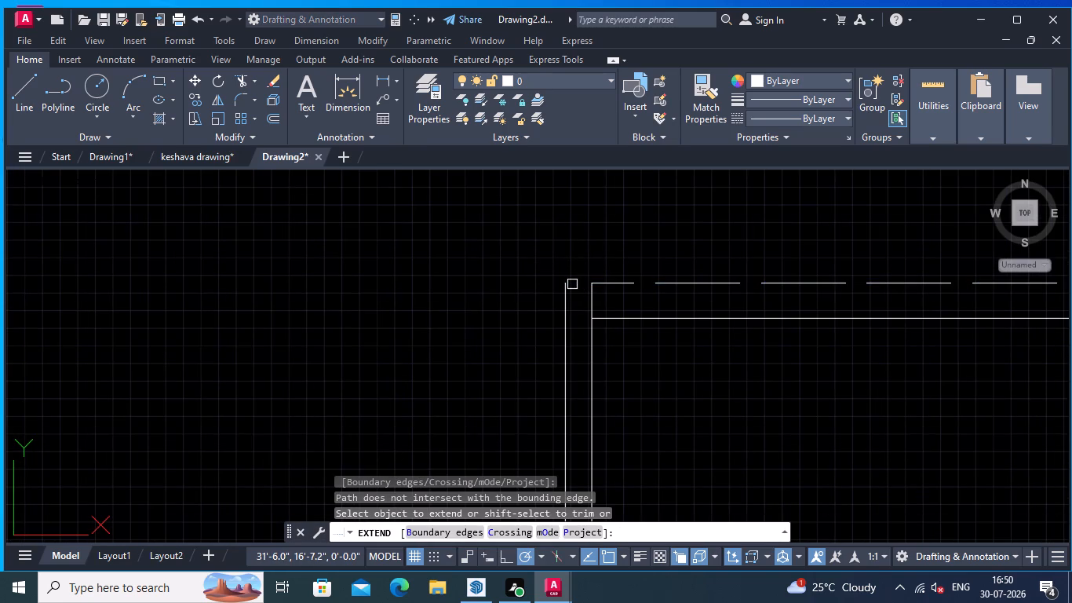
click(597, 283)
scroll(556, 267, down, 1)
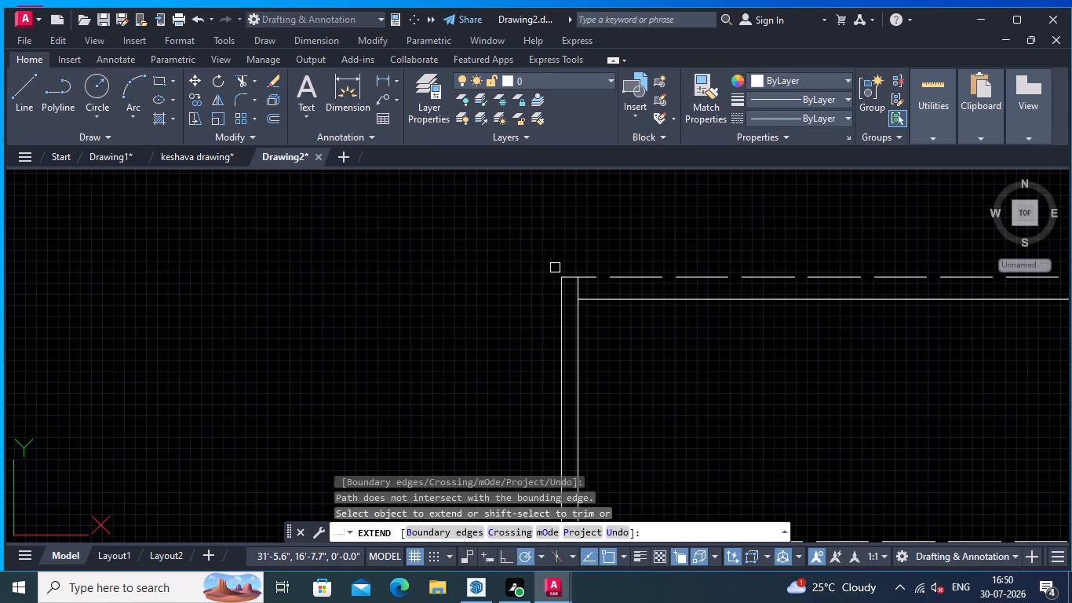
Examine the upper flight, both rails and the corner post of the staircase.
key(Return)
scroll(552, 271, down, 2)
middle_drag(518, 275, 607, 295)
scroll(598, 324, down, 1)
middle_drag(598, 323, 600, 256)
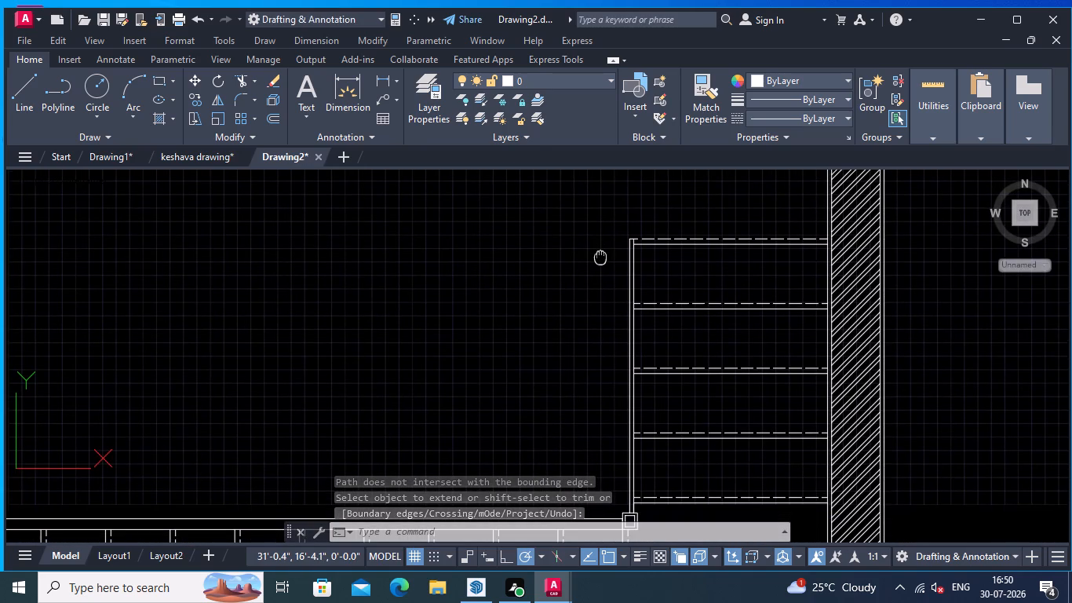
middle_drag(600, 256, 596, 261)
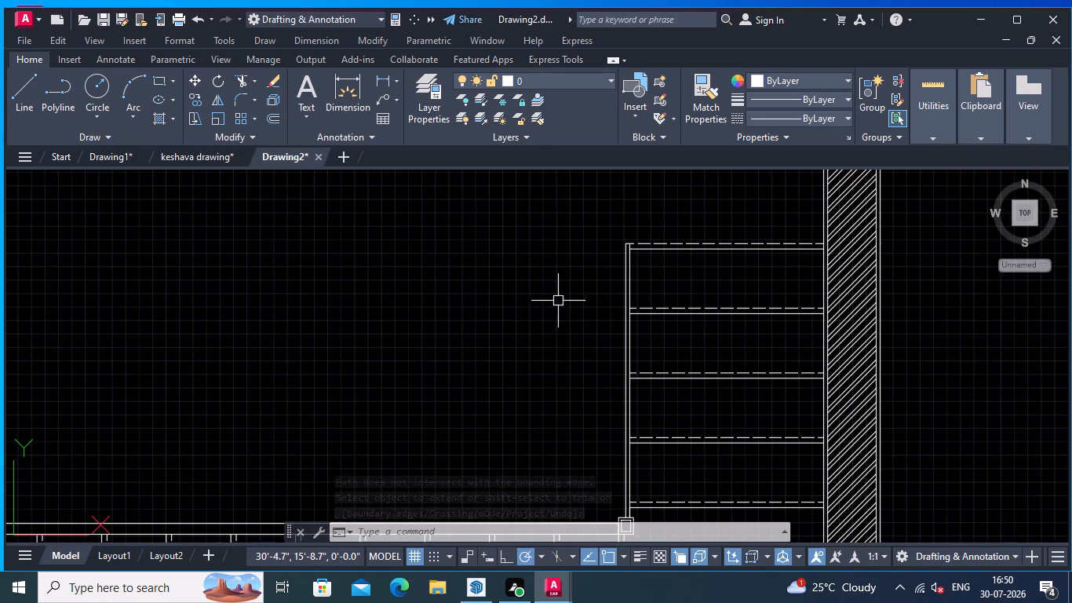
scroll(558, 301, down, 1)
middle_drag(556, 323, 555, 269)
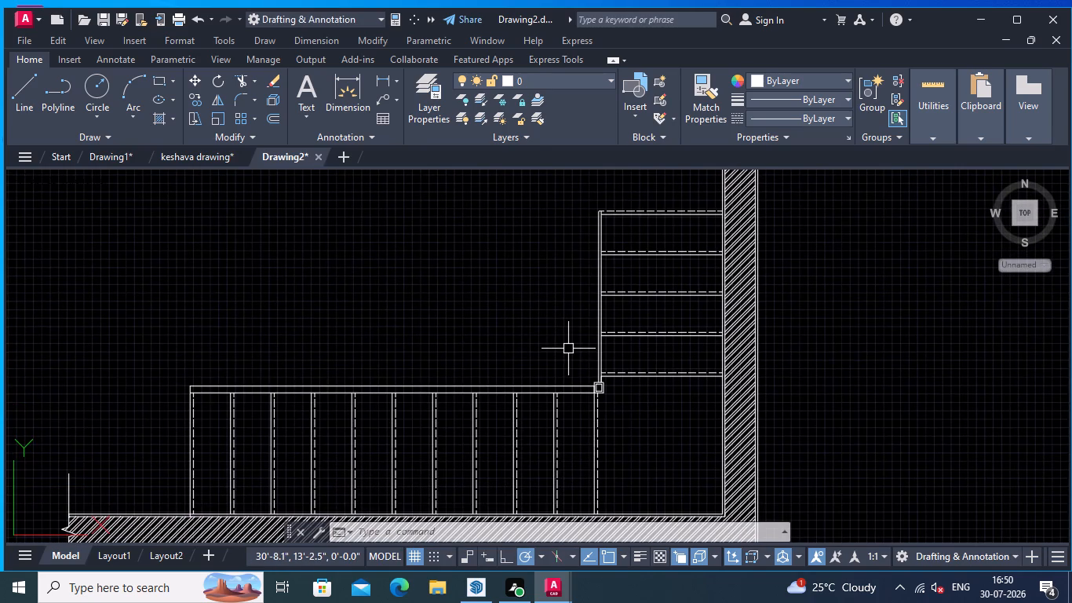
middle_drag(568, 349, 562, 364)
scroll(567, 321, up, 2)
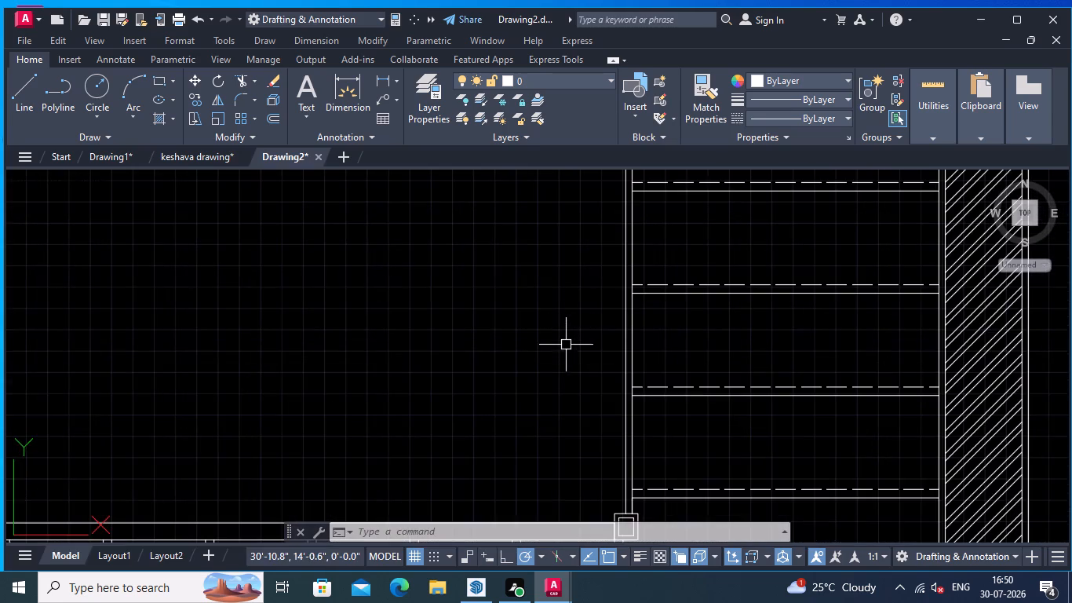
middle_drag(566, 351, 547, 317)
middle_drag(584, 446, 555, 316)
scroll(594, 390, up, 1)
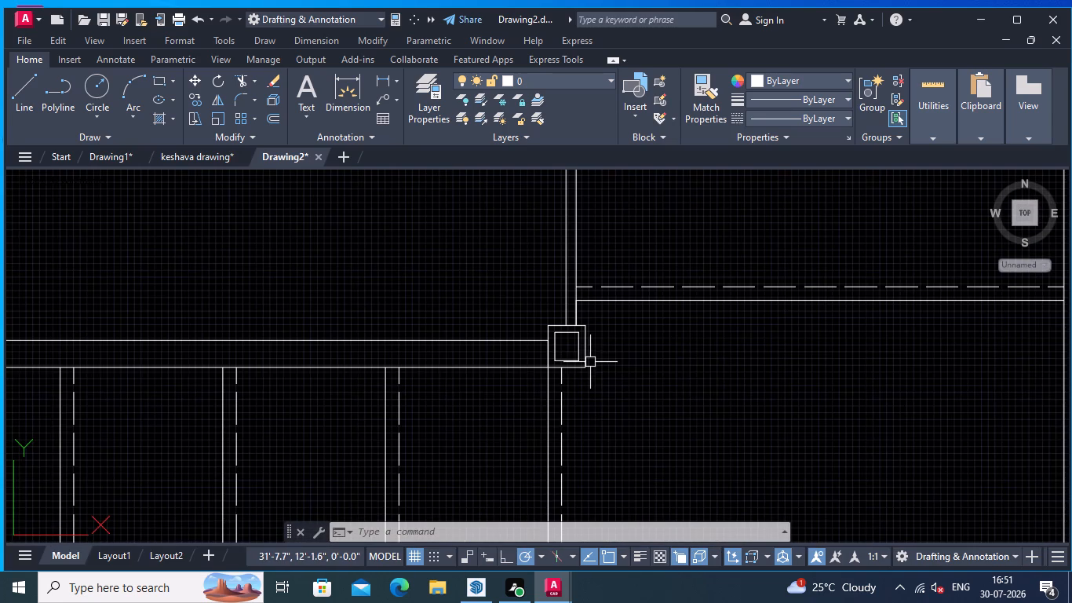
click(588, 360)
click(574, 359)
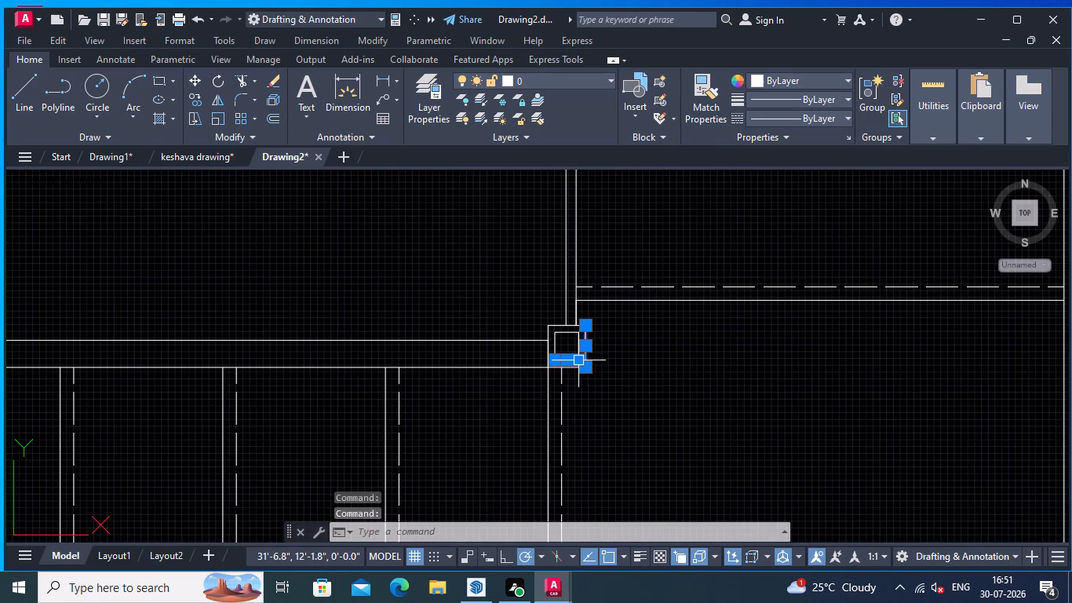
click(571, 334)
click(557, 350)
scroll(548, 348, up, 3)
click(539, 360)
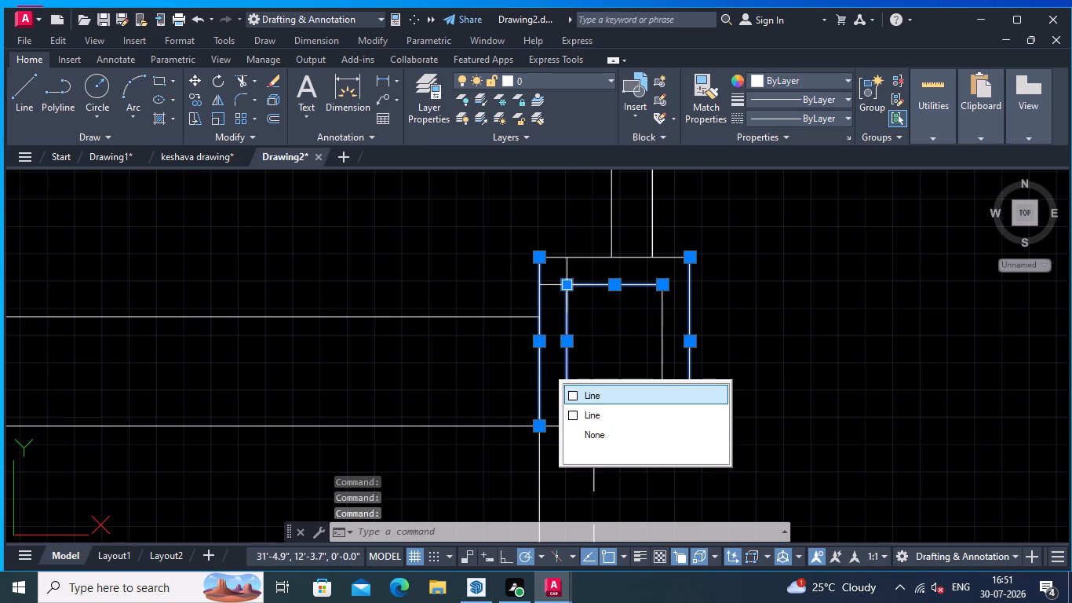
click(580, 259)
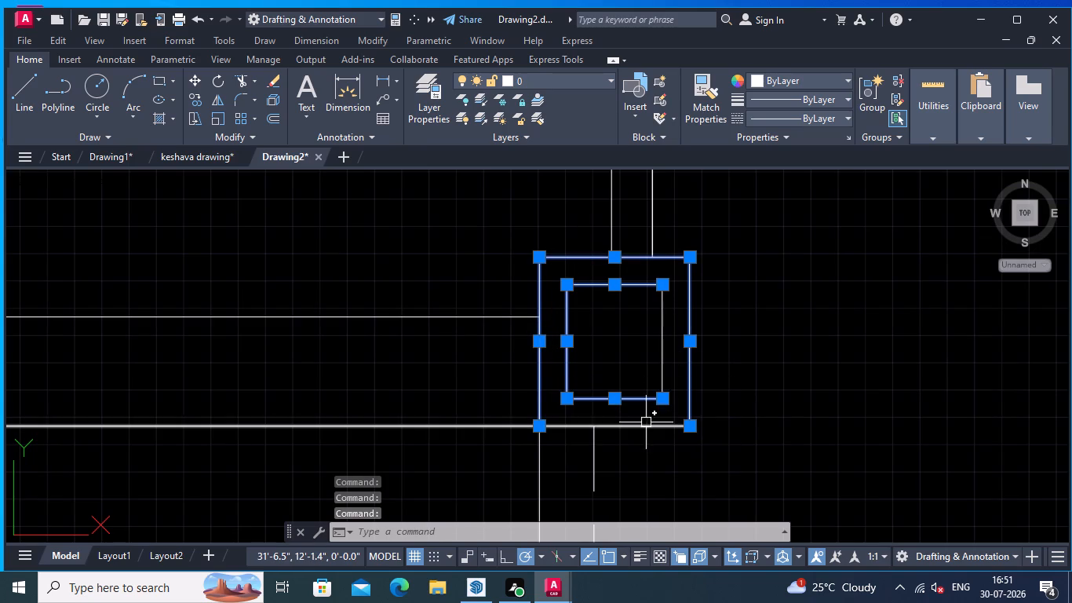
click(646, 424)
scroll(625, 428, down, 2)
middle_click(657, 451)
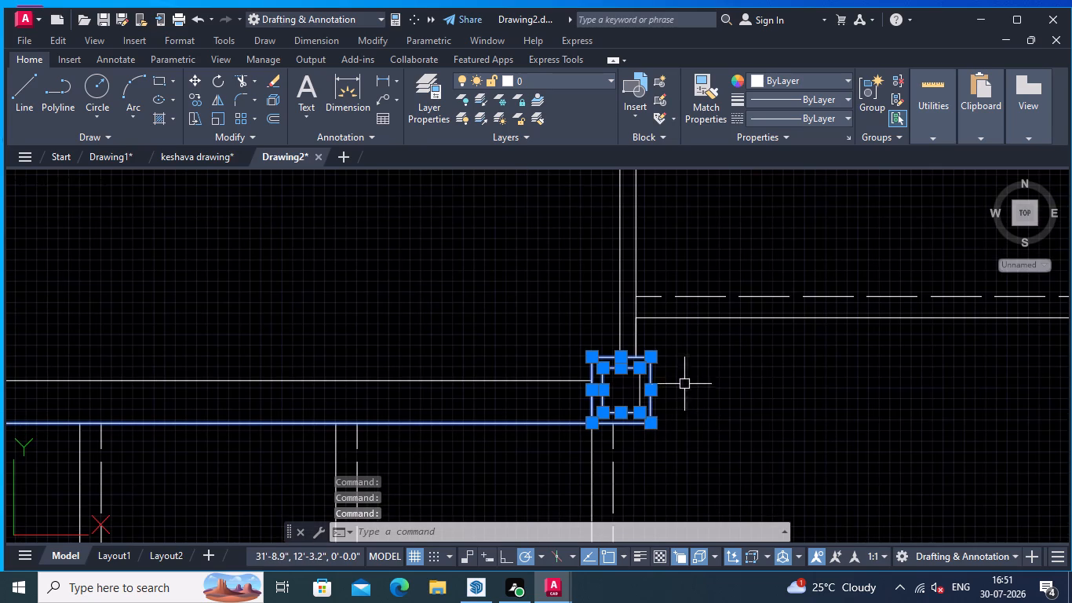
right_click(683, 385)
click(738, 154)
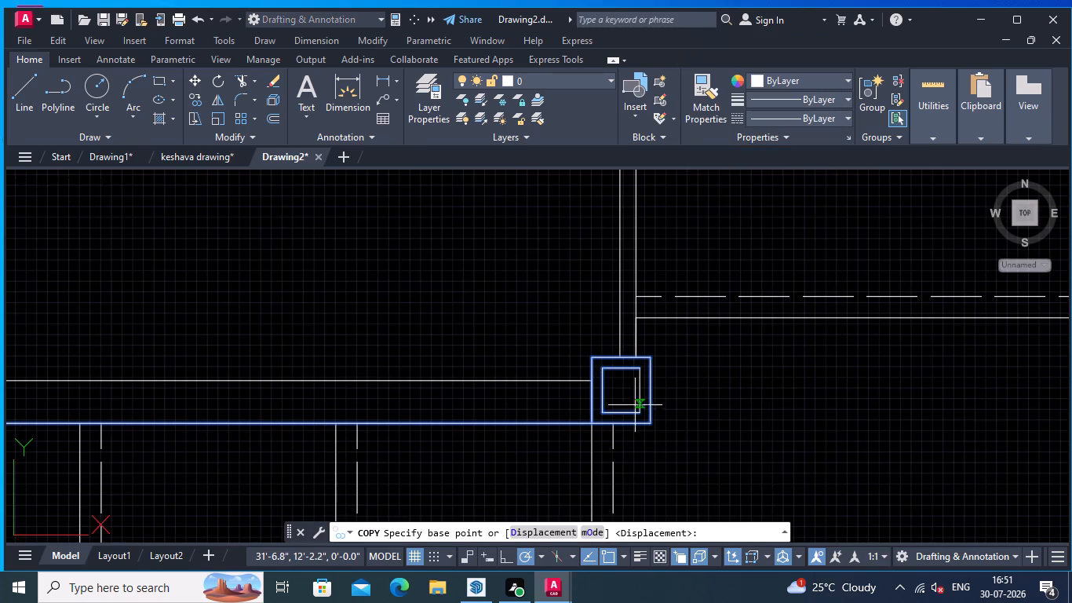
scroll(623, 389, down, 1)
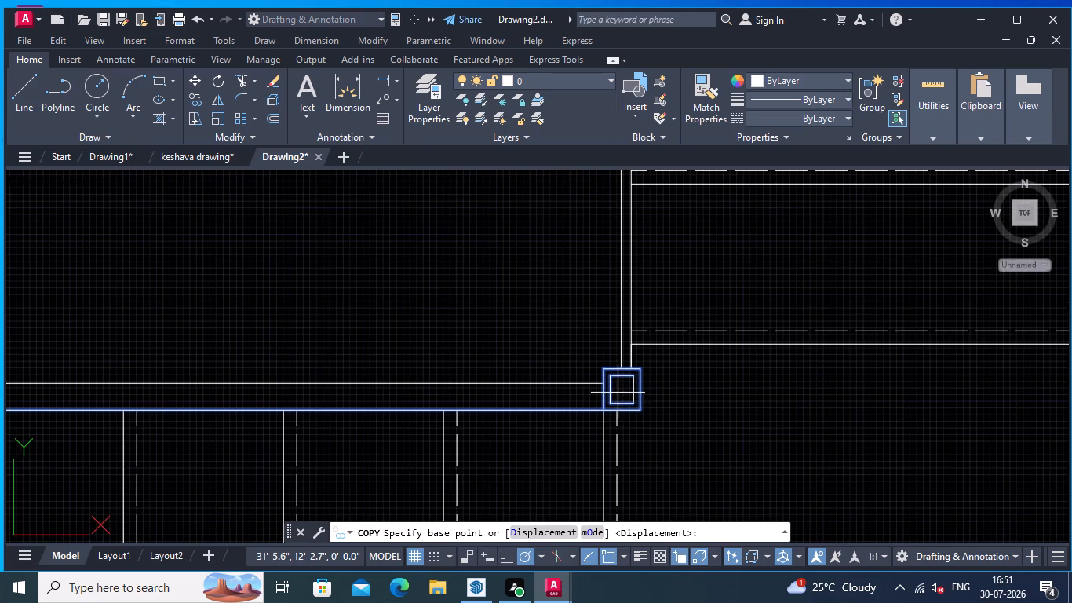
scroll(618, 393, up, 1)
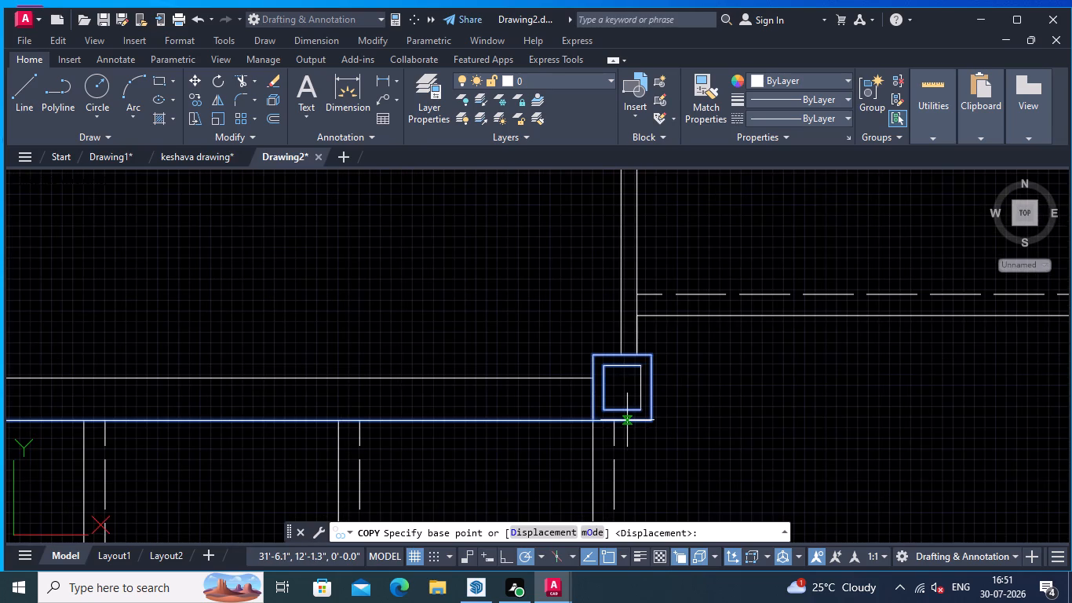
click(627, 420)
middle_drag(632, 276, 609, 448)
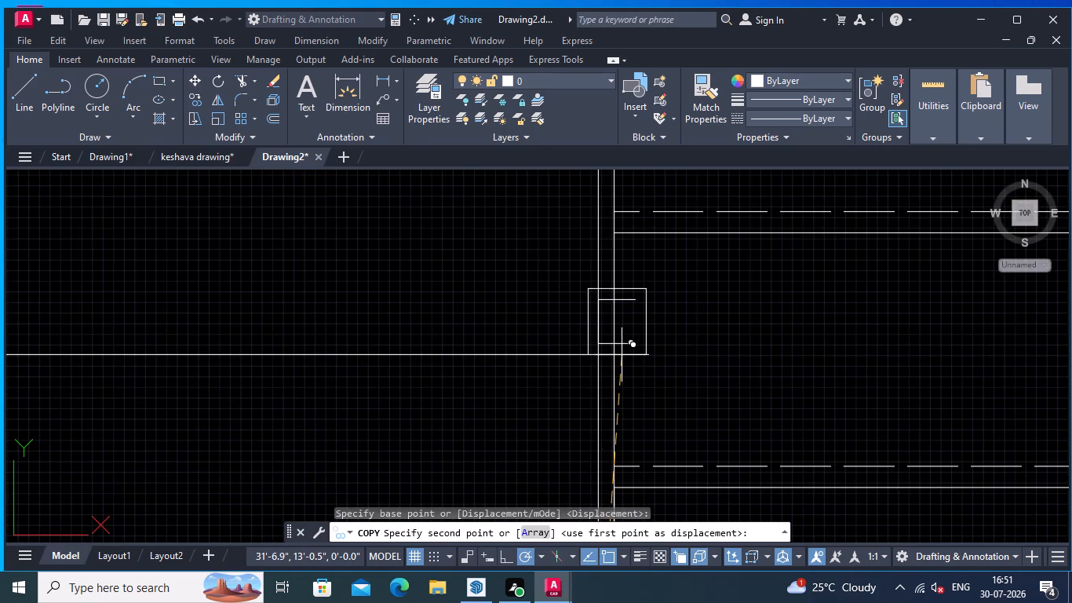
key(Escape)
Copy the corner post's two nested rectangles, including the long rail line forming its base, about 4'-5" straight up to the upper rail's end.
scroll(634, 386, down, 2)
middle_drag(636, 360, 711, 220)
scroll(719, 364, up, 1)
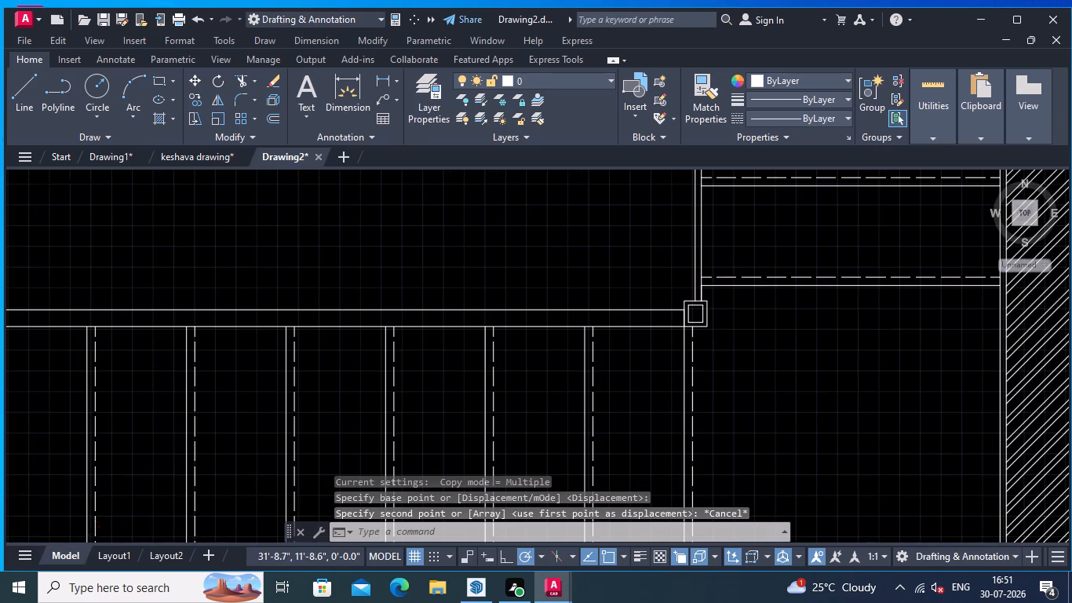
scroll(718, 362, up, 1)
scroll(698, 294, up, 1)
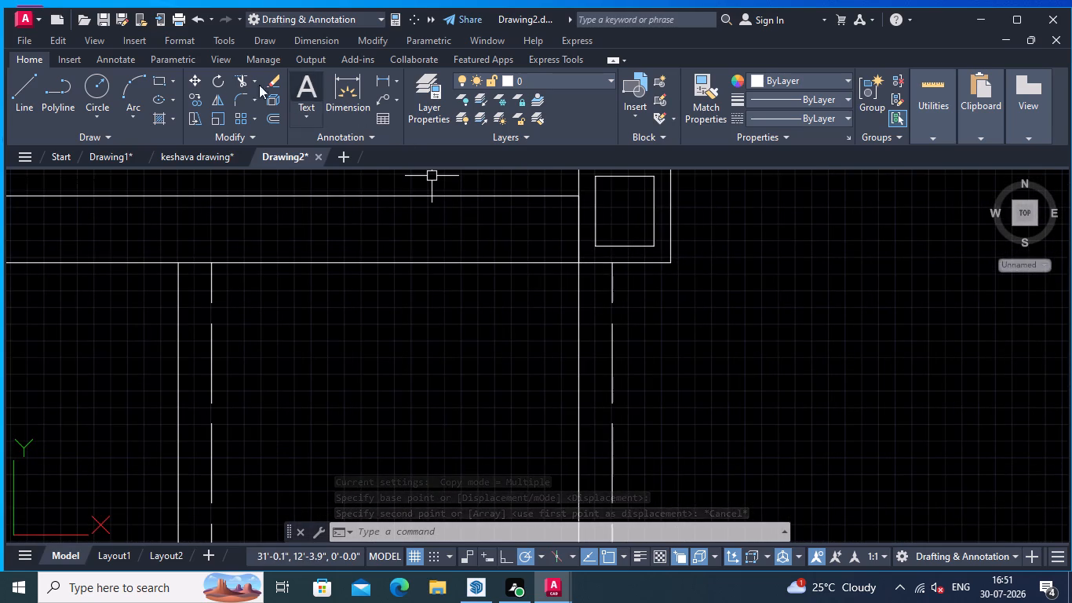
click(192, 100)
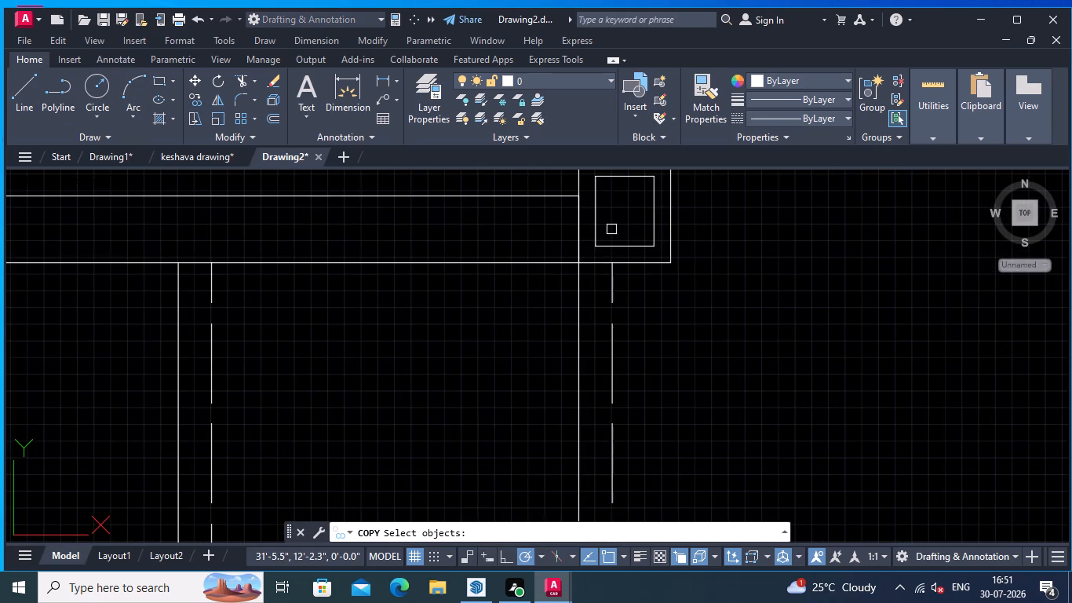
click(598, 232)
click(618, 243)
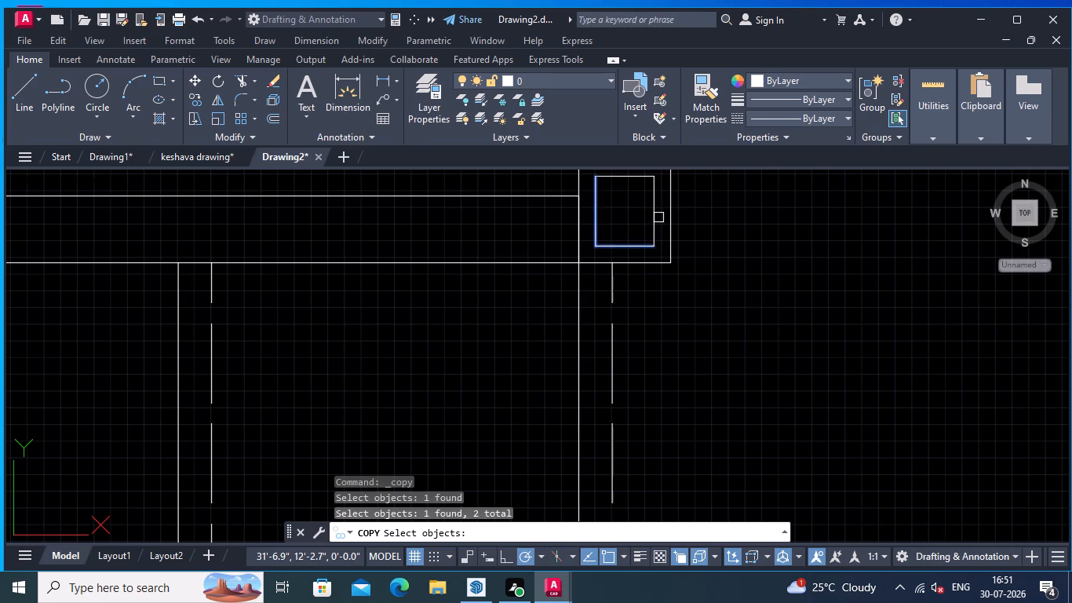
click(655, 222)
click(636, 174)
scroll(665, 231, down, 1)
middle_drag(674, 251, 674, 255)
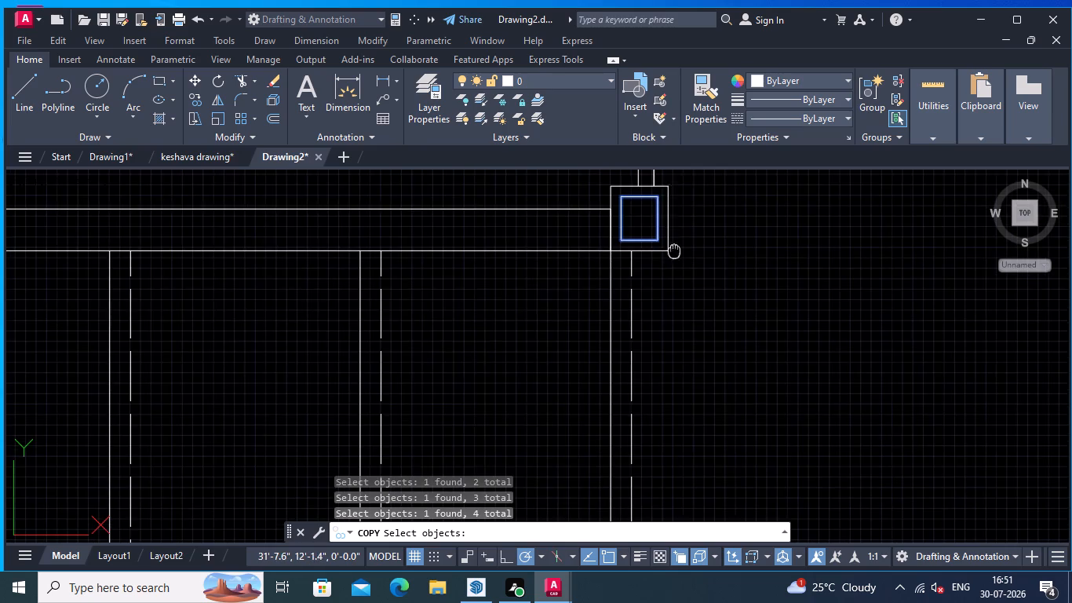
middle_drag(674, 255, 673, 311)
scroll(651, 239, up, 1)
click(642, 250)
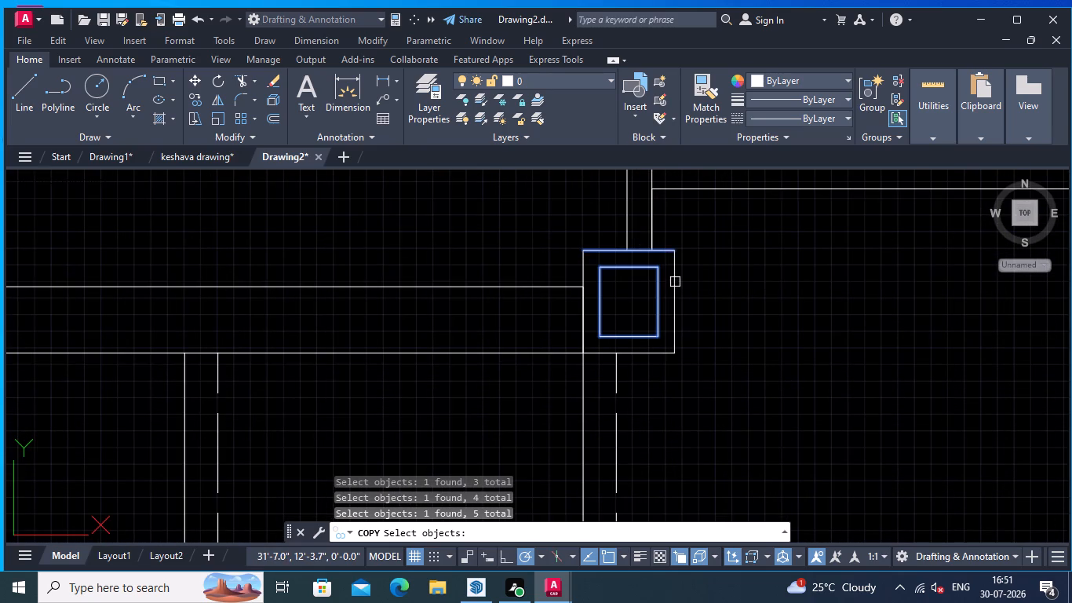
click(677, 281)
click(646, 353)
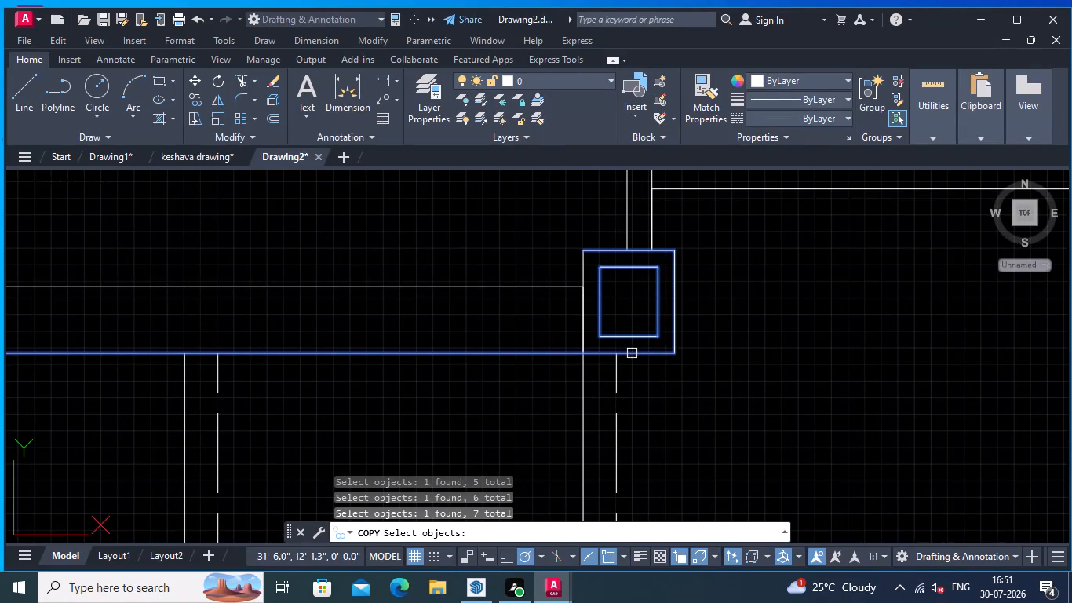
click(586, 339)
right_click(568, 322)
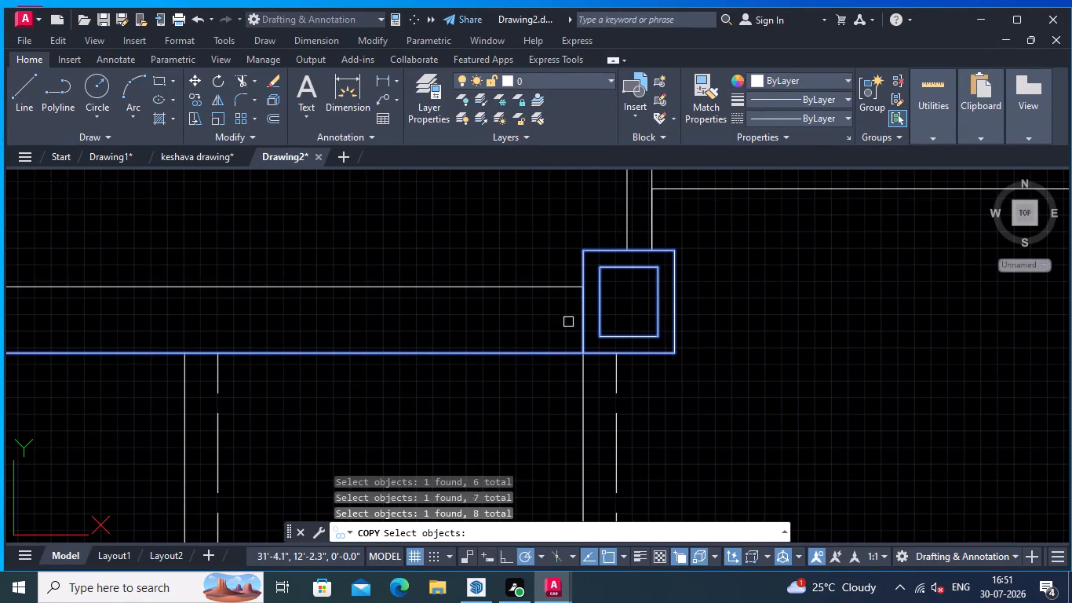
click(630, 354)
scroll(639, 226, down, 1)
middle_drag(639, 282, 647, 364)
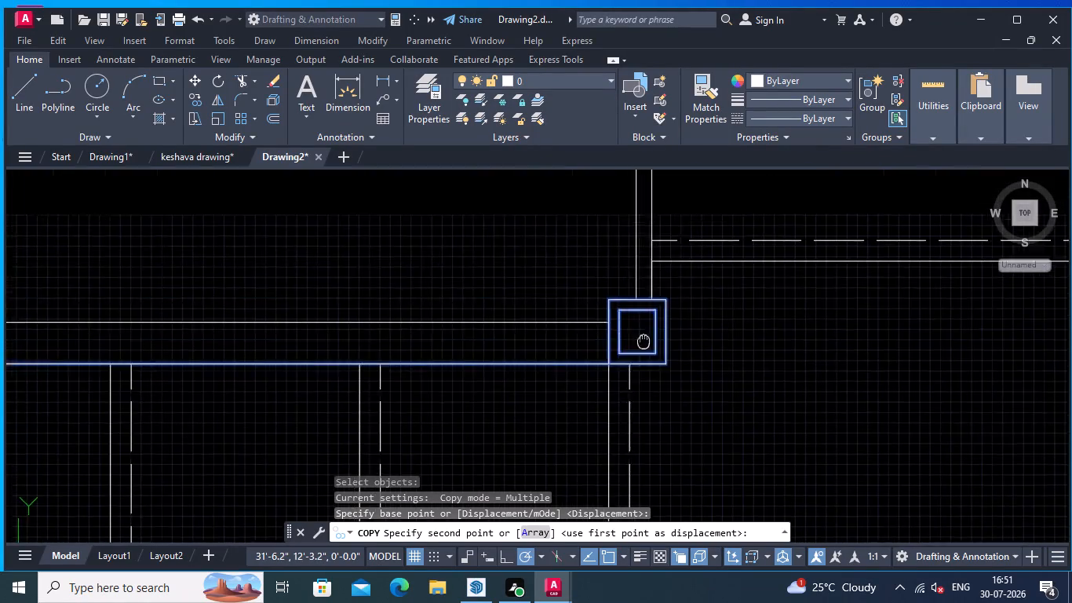
middle_drag(647, 364, 655, 424)
scroll(669, 324, down, 2)
middle_drag(671, 321, 679, 476)
scroll(664, 322, down, 2)
middle_drag(659, 313, 652, 395)
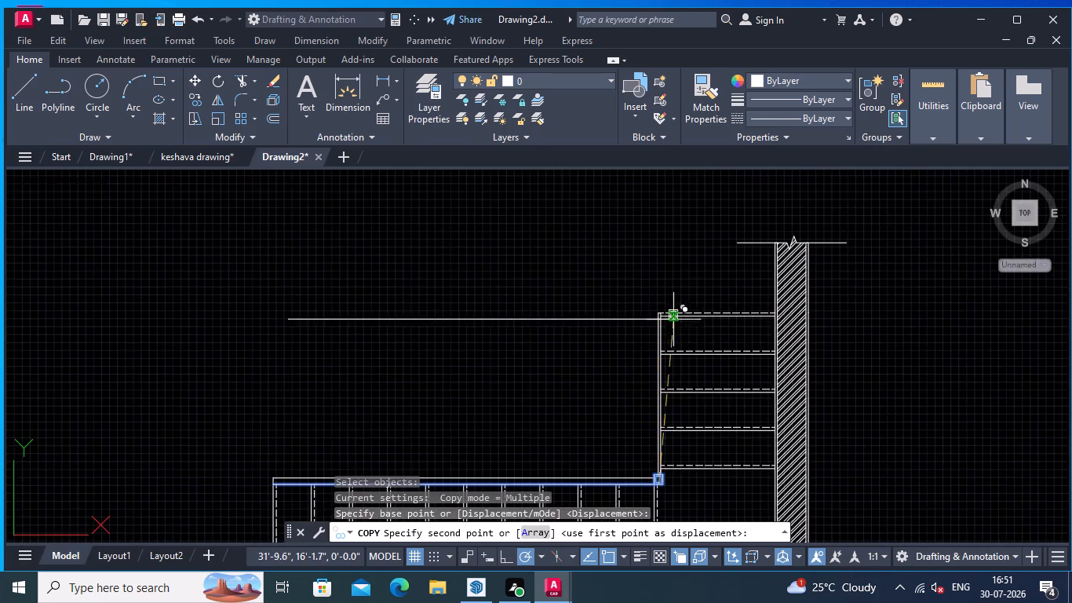
scroll(666, 282, up, 3)
scroll(640, 363, up, 1)
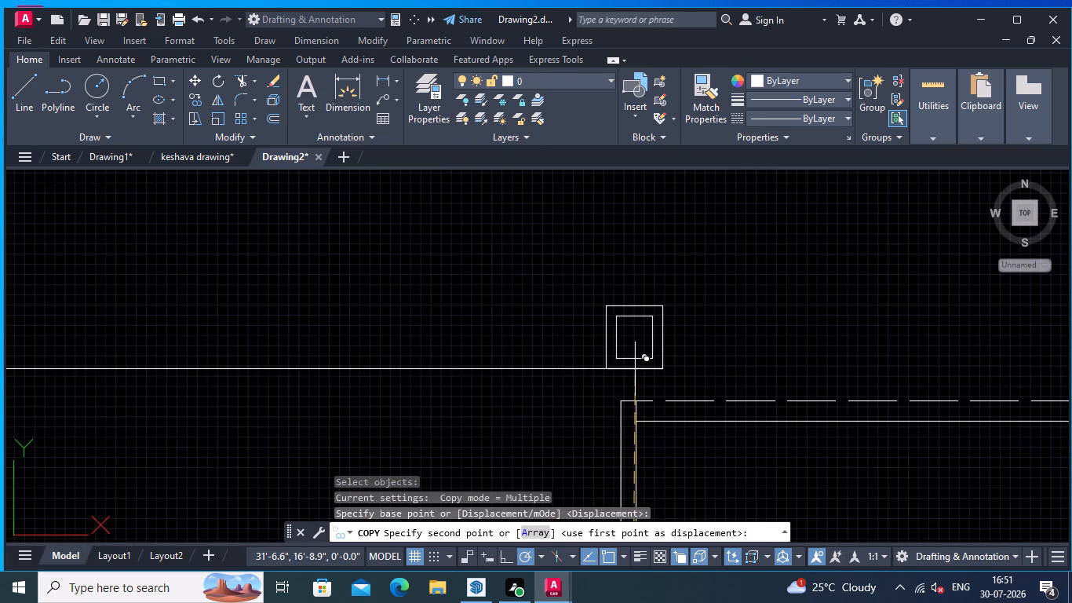
click(626, 422)
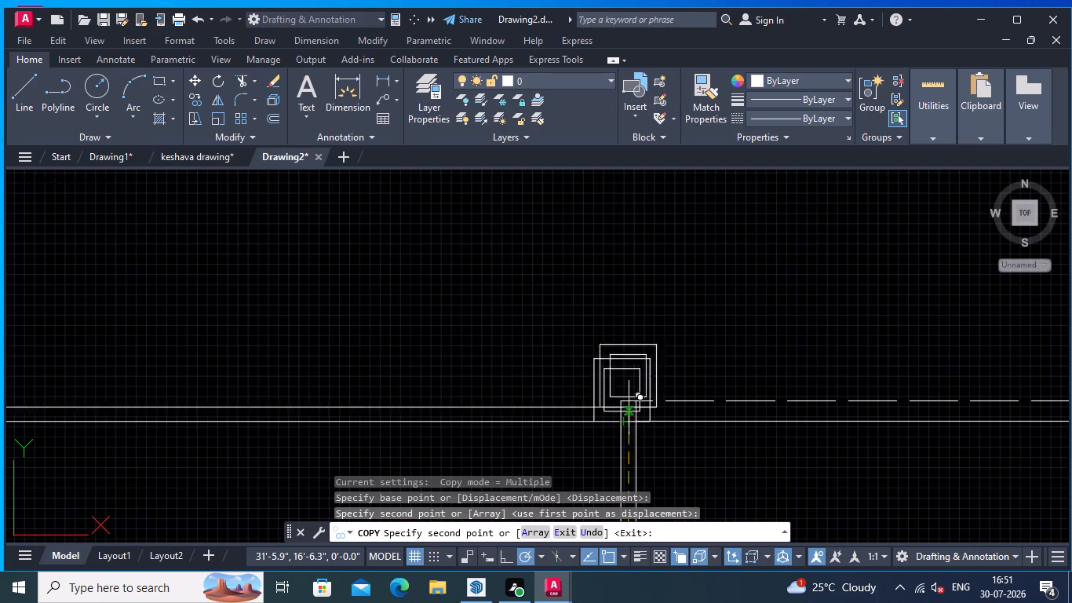
key(Escape)
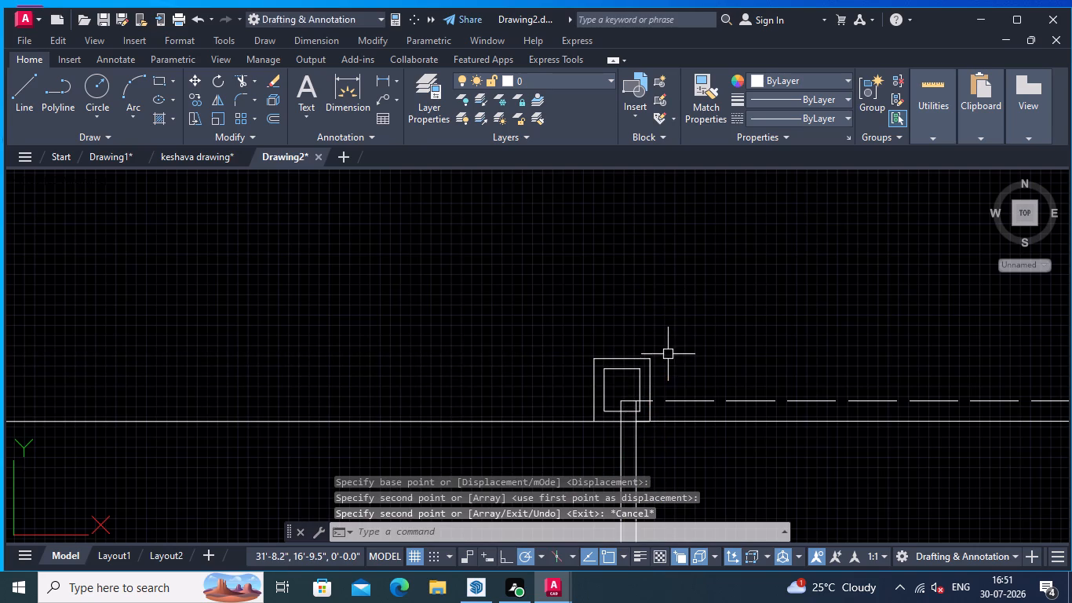
Trim off the surplus horizontal line that extends outward from the copied post at the upper rail's end.
middle_drag(698, 294, 768, 284)
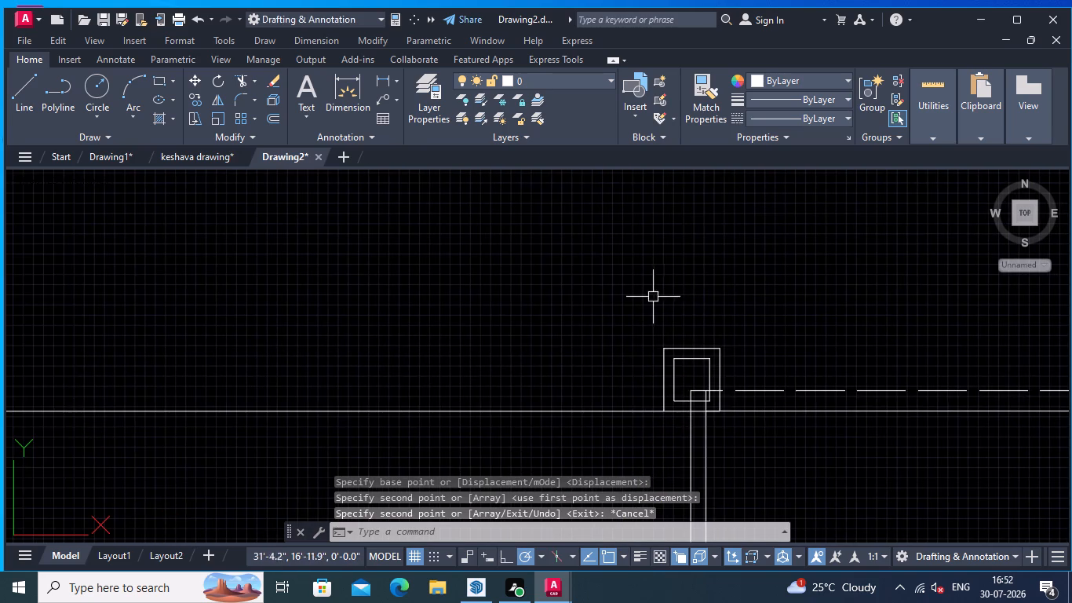
click(243, 76)
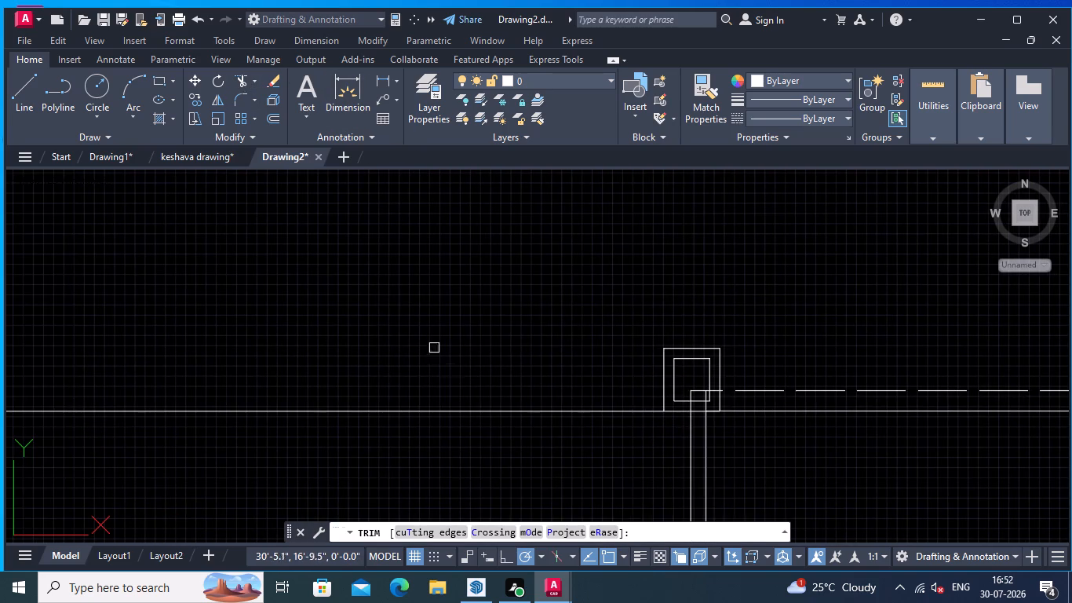
click(472, 415)
Examine the whole staircase, including the copied post, both flights and the open end of the lower flight's rail.
scroll(472, 315, down, 1)
middle_drag(470, 317, 477, 305)
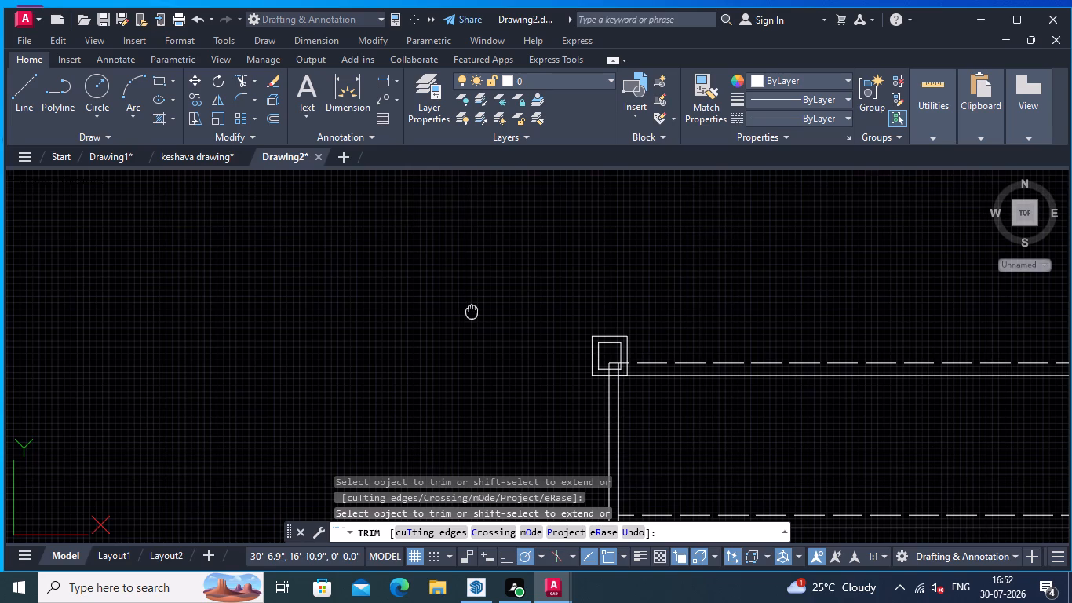
middle_drag(477, 305, 498, 261)
scroll(490, 277, down, 2)
middle_drag(478, 280, 436, 274)
scroll(449, 276, down, 1)
middle_drag(452, 276, 408, 288)
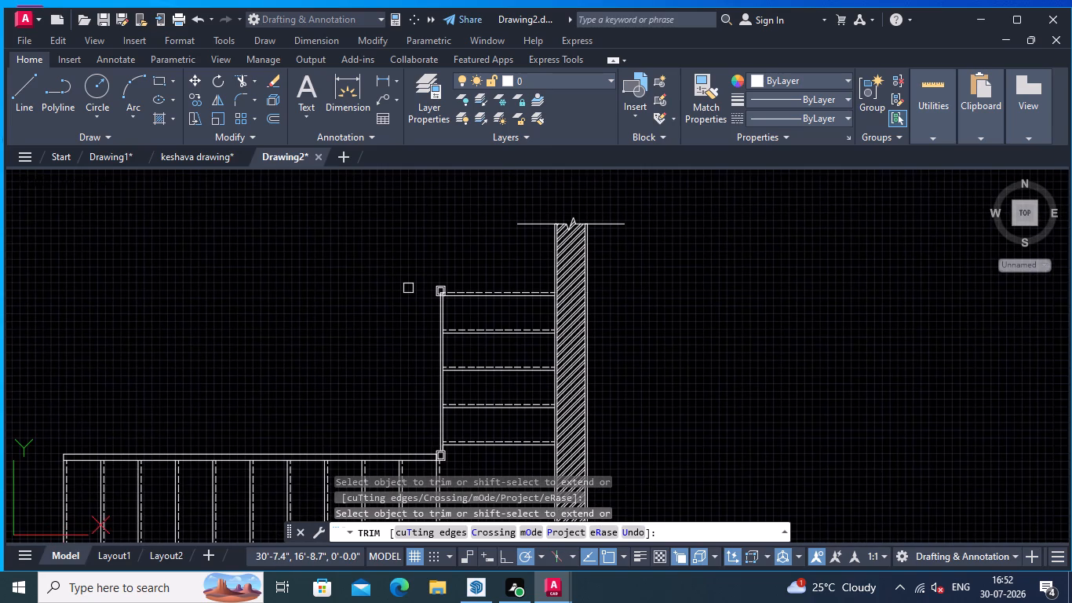
scroll(402, 279, up, 1)
scroll(432, 304, down, 1)
middle_drag(468, 316, 591, 259)
scroll(645, 350, down, 2)
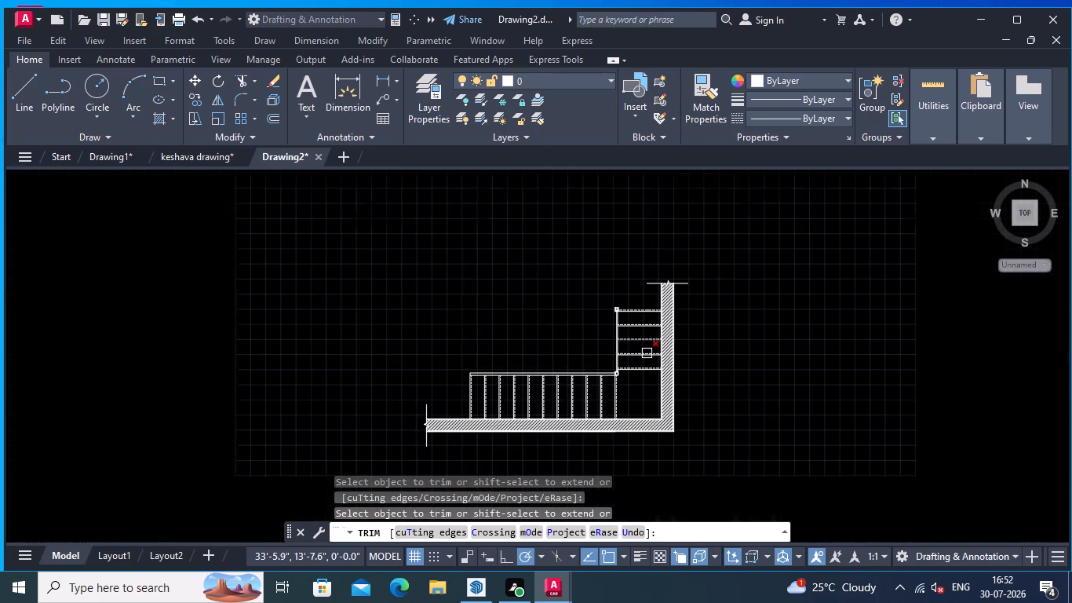
middle_drag(648, 353, 666, 243)
scroll(498, 347, up, 1)
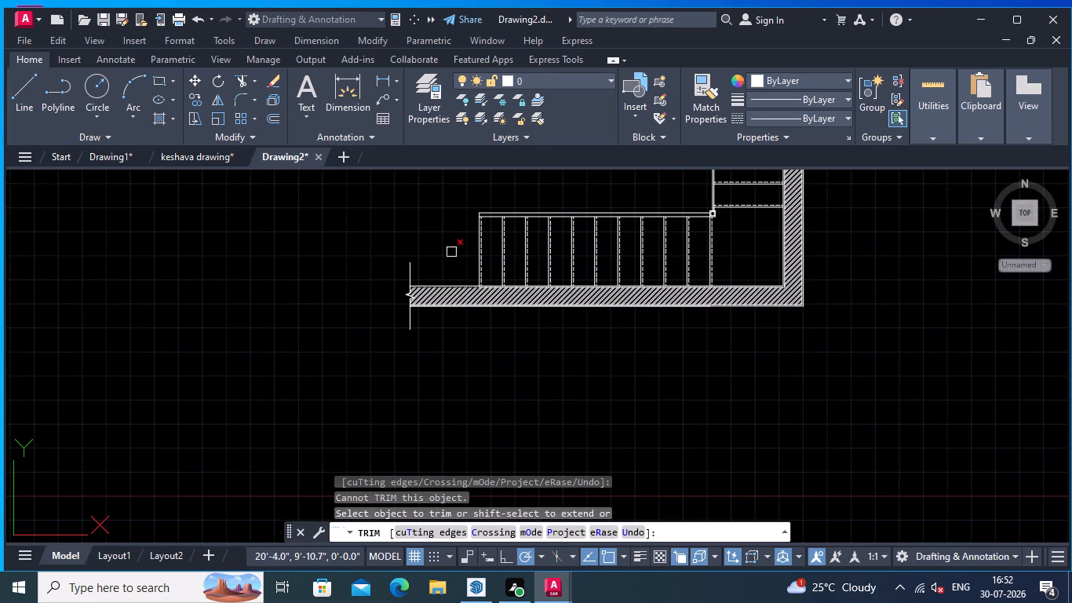
scroll(450, 245, up, 1)
middle_drag(450, 245, 470, 247)
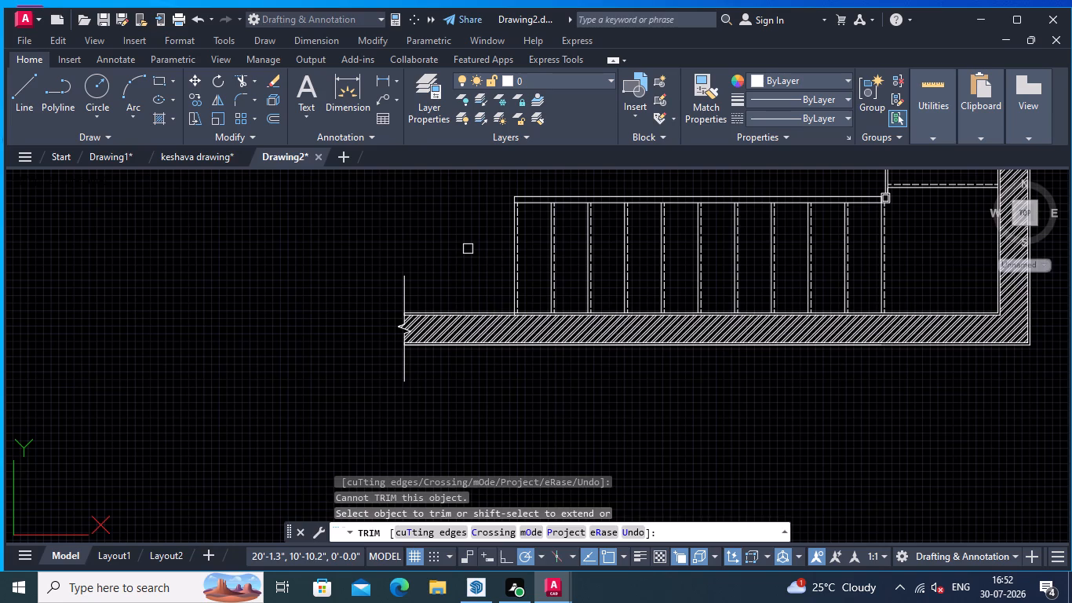
key(Escape)
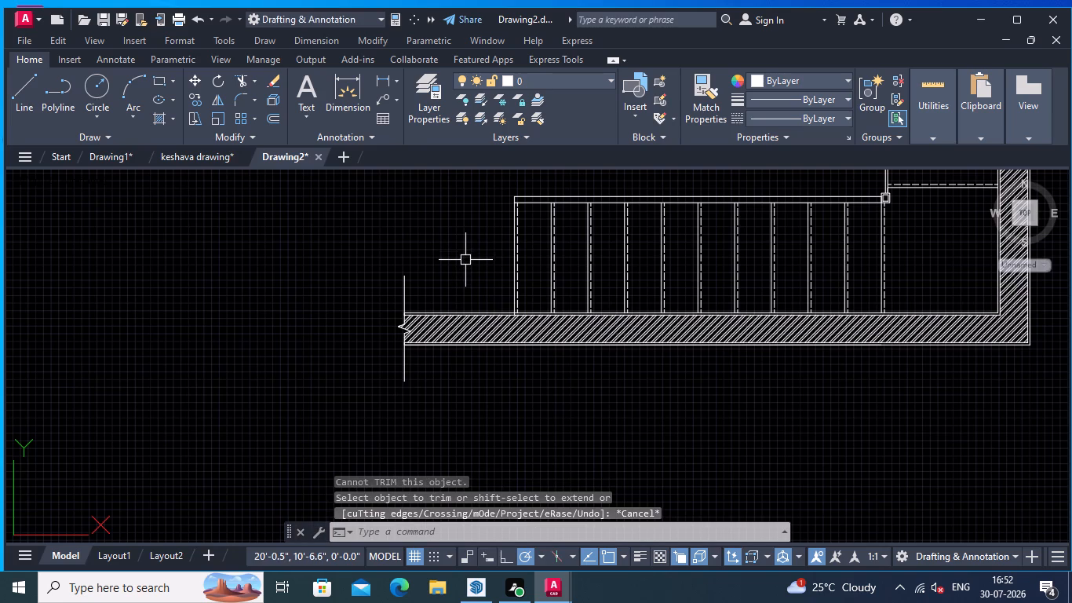
middle_drag(469, 272, 430, 304)
scroll(430, 301, down, 1)
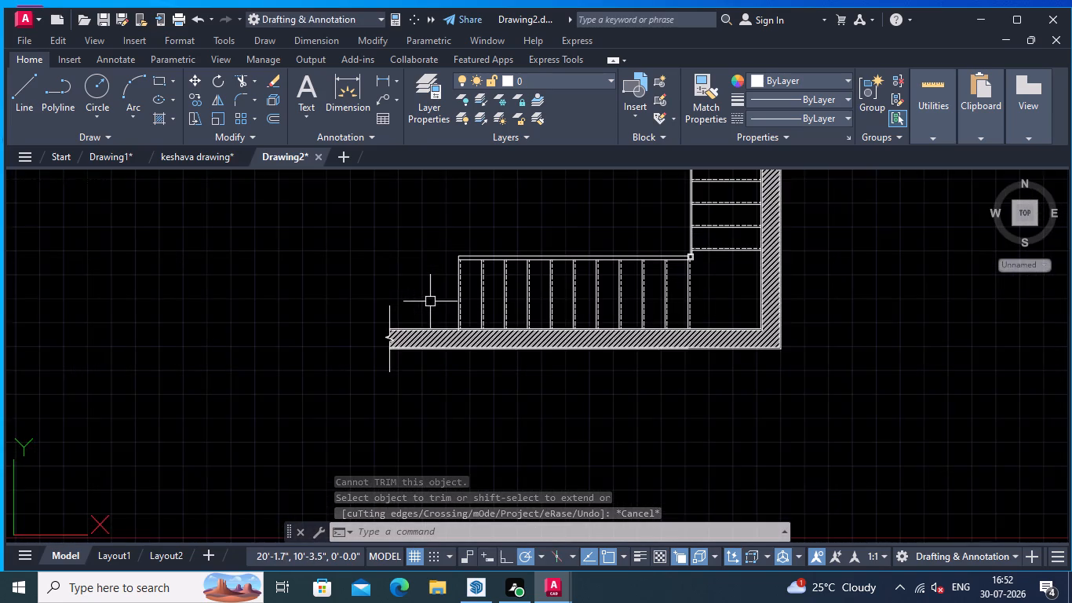
Examine the lower flight, its hatched outer band with the break line, and the open end of its rail.
middle_drag(428, 301, 364, 351)
middle_drag(399, 280, 461, 240)
scroll(392, 271, up, 1)
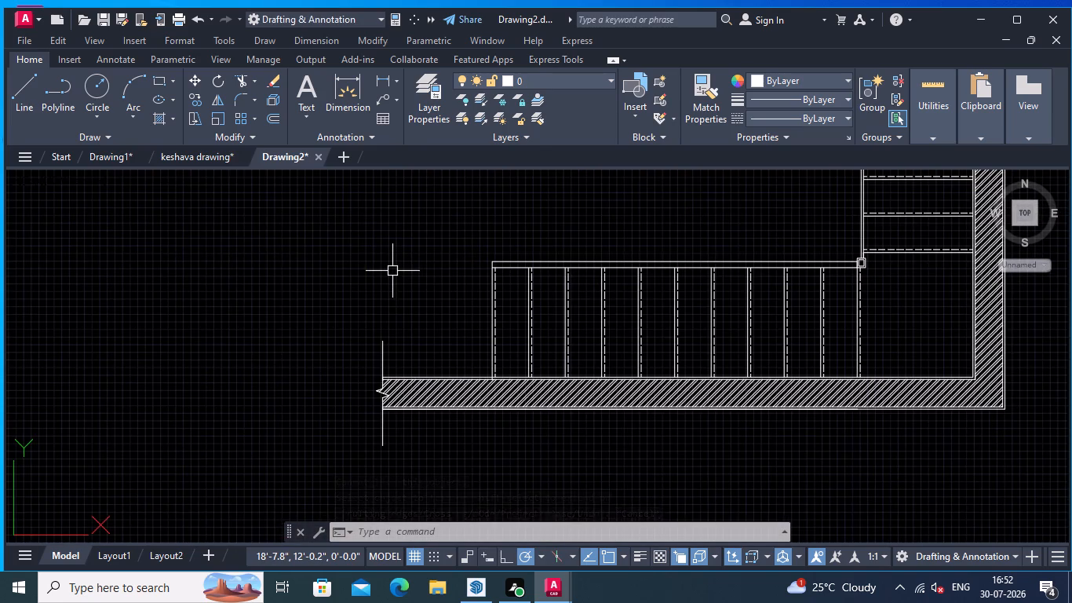
middle_drag(392, 271, 405, 266)
scroll(423, 260, up, 1)
scroll(489, 240, down, 1)
middle_drag(458, 255, 425, 278)
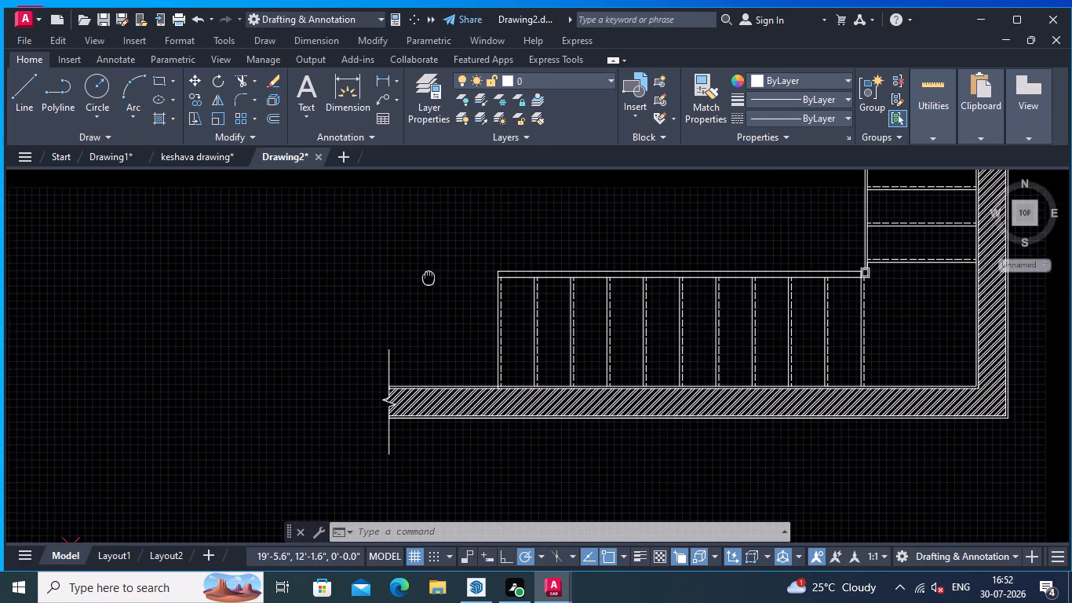
middle_drag(425, 278, 425, 279)
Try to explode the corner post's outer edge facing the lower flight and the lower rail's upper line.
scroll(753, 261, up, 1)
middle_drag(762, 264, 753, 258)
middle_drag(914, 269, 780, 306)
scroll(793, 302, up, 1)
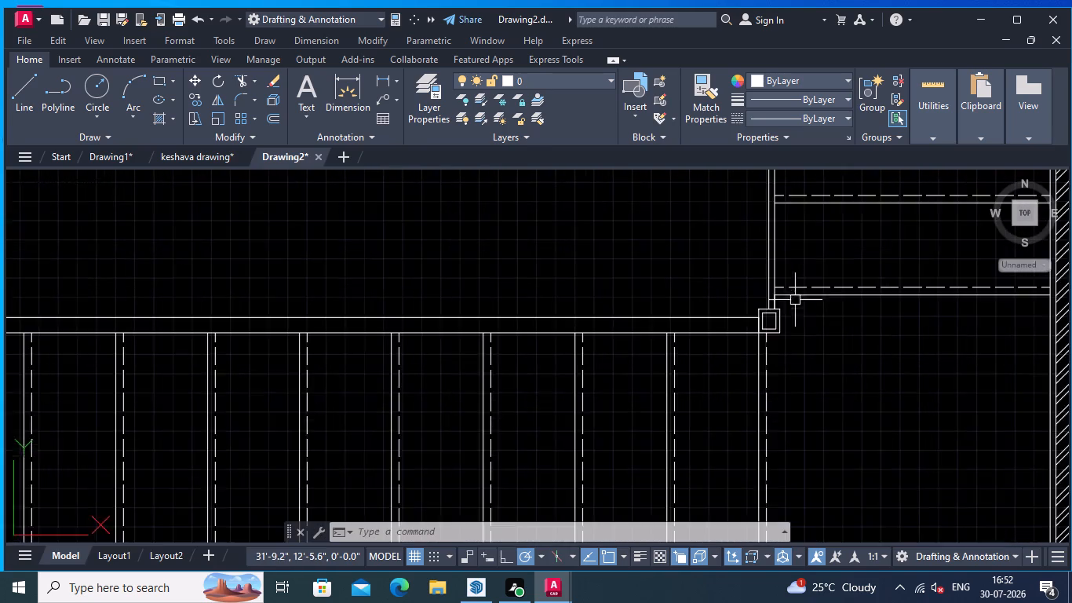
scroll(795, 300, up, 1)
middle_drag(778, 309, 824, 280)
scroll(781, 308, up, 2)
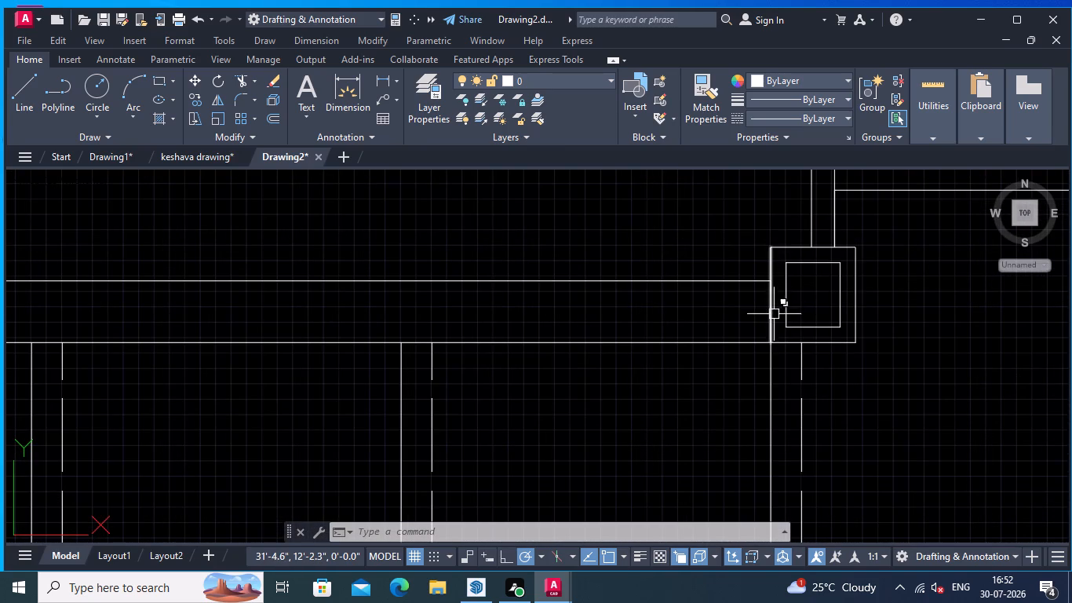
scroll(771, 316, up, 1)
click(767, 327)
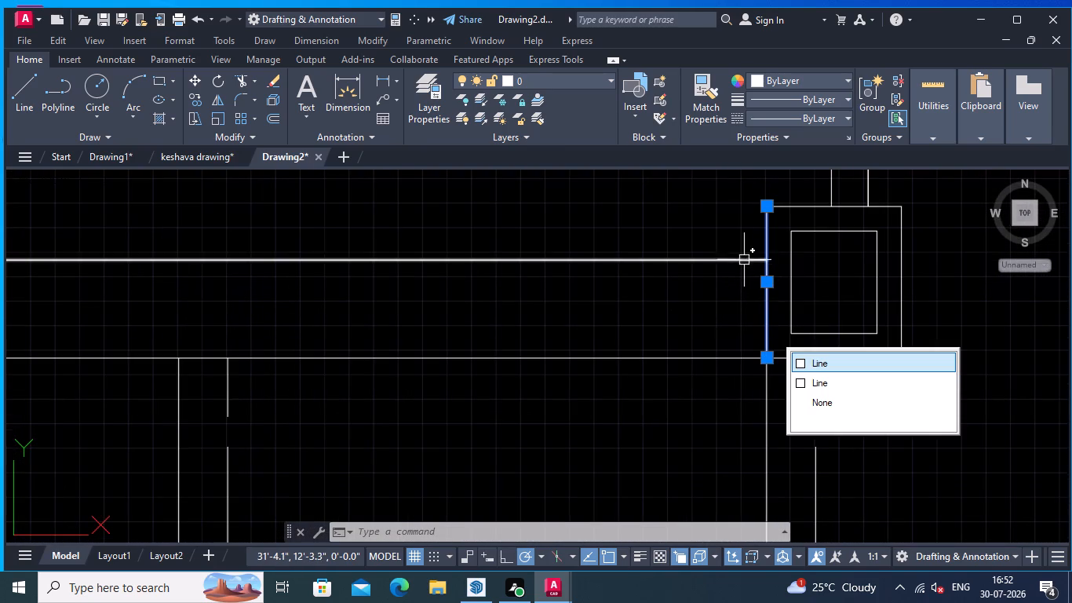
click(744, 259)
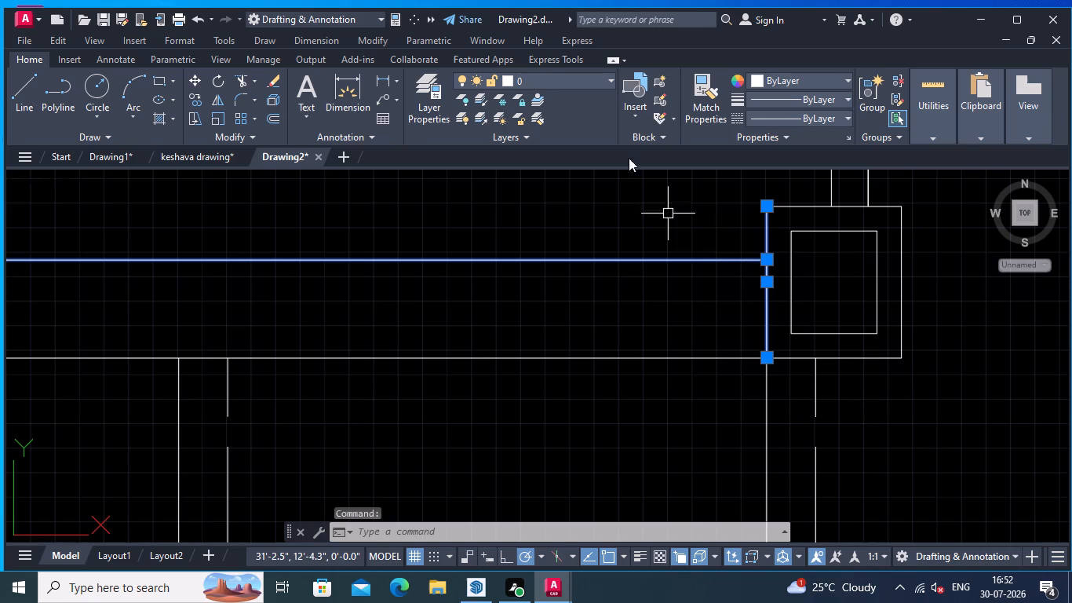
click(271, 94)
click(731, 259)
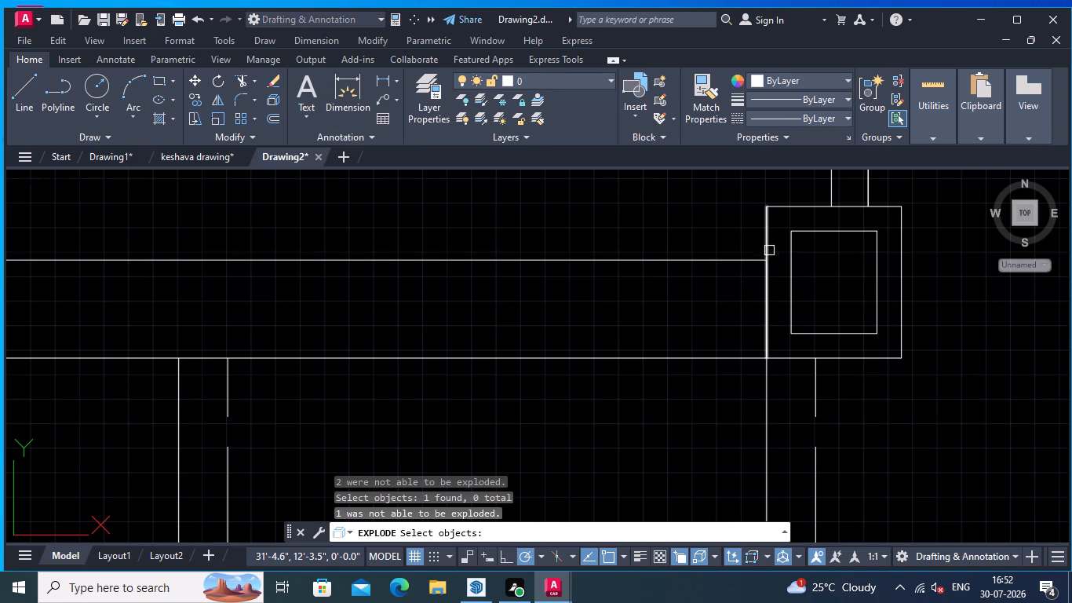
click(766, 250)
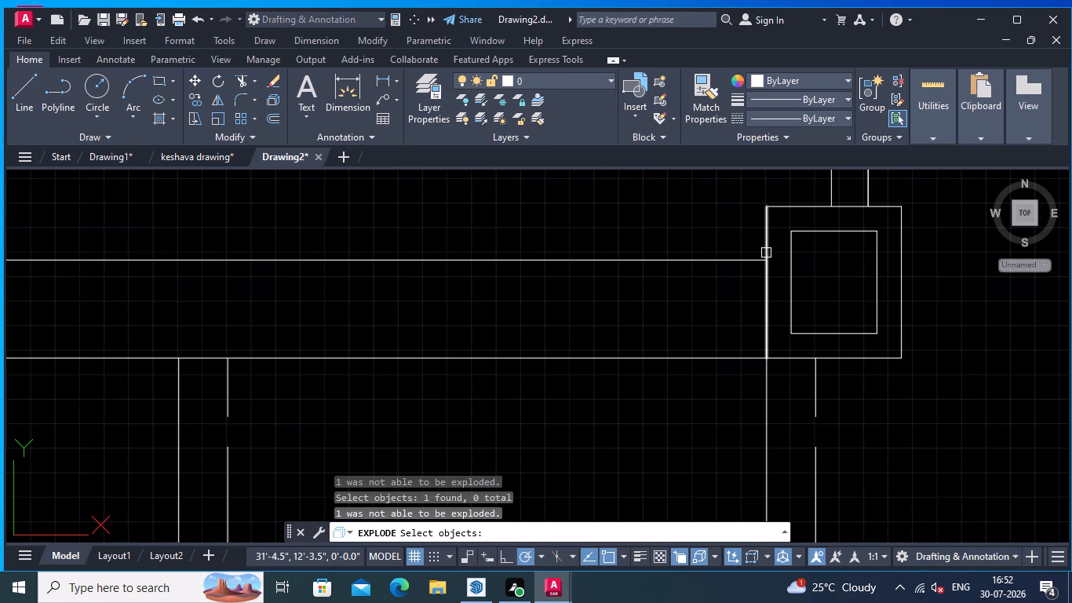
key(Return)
Copy the corner post's two nested rectangles, including the long rail line forming its base, about 9'-8" along the lower rail to near its open end.
click(794, 276)
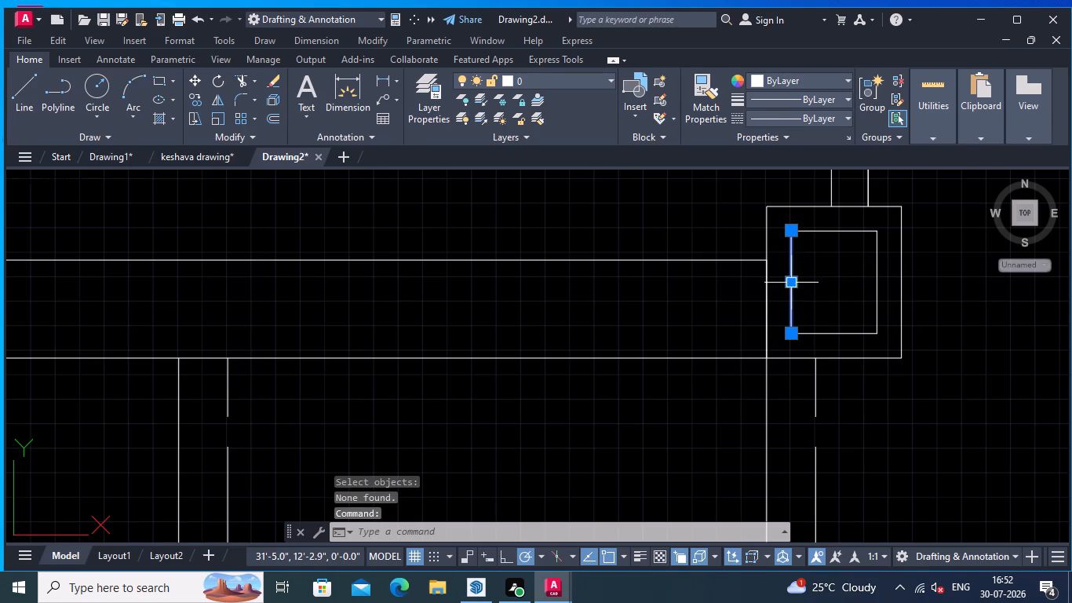
click(768, 294)
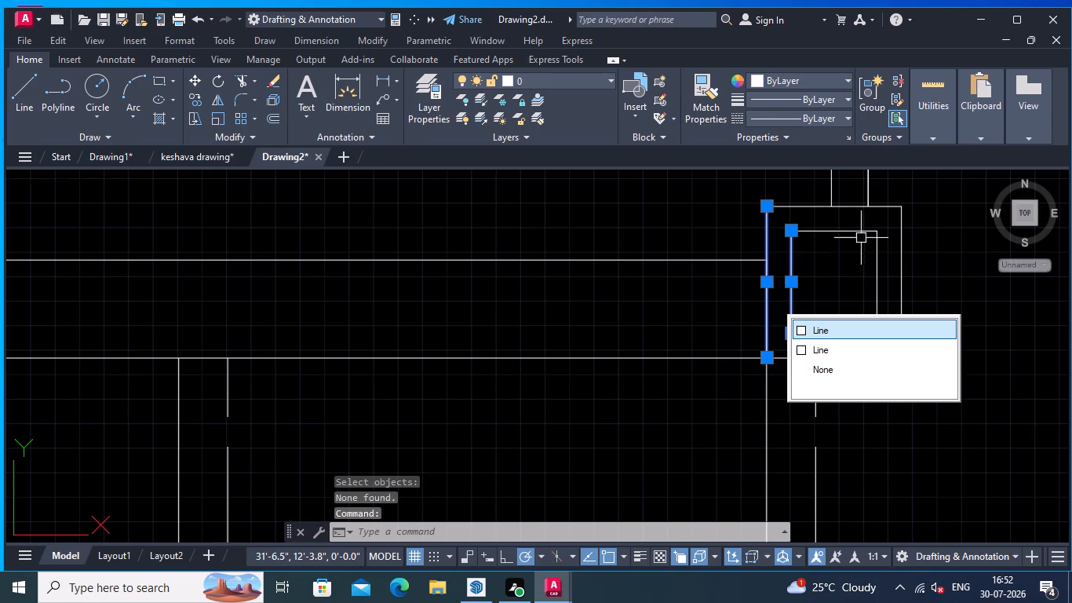
click(859, 232)
click(859, 205)
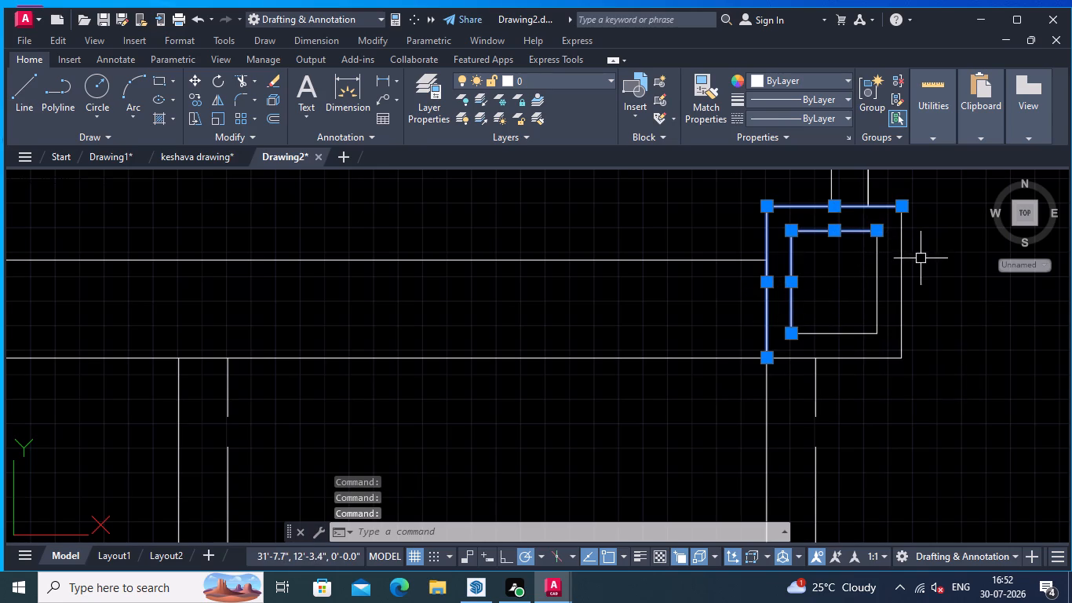
click(902, 279)
click(877, 316)
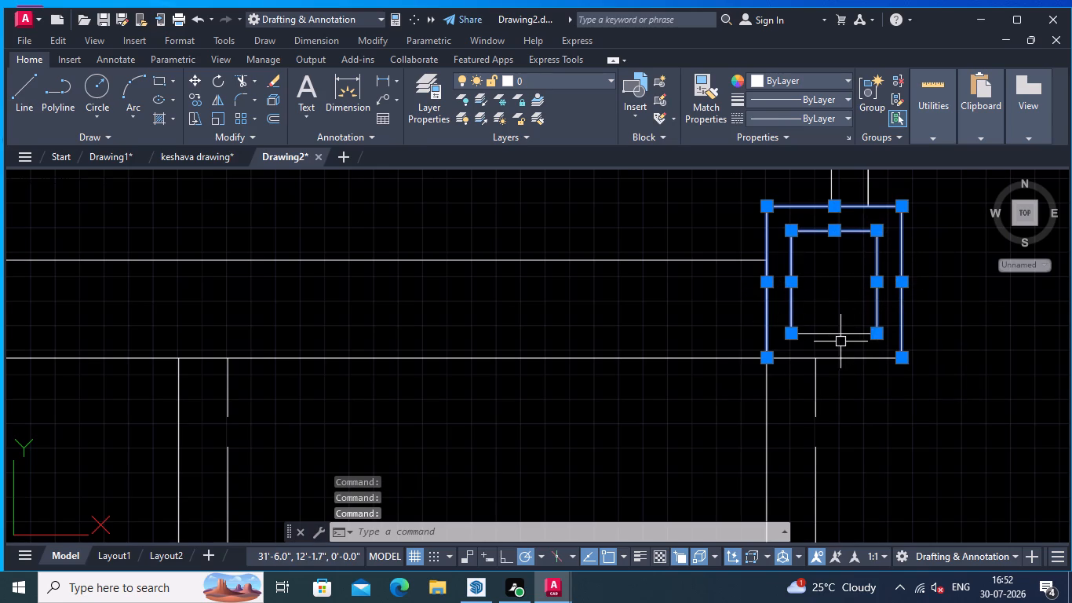
click(840, 335)
click(849, 357)
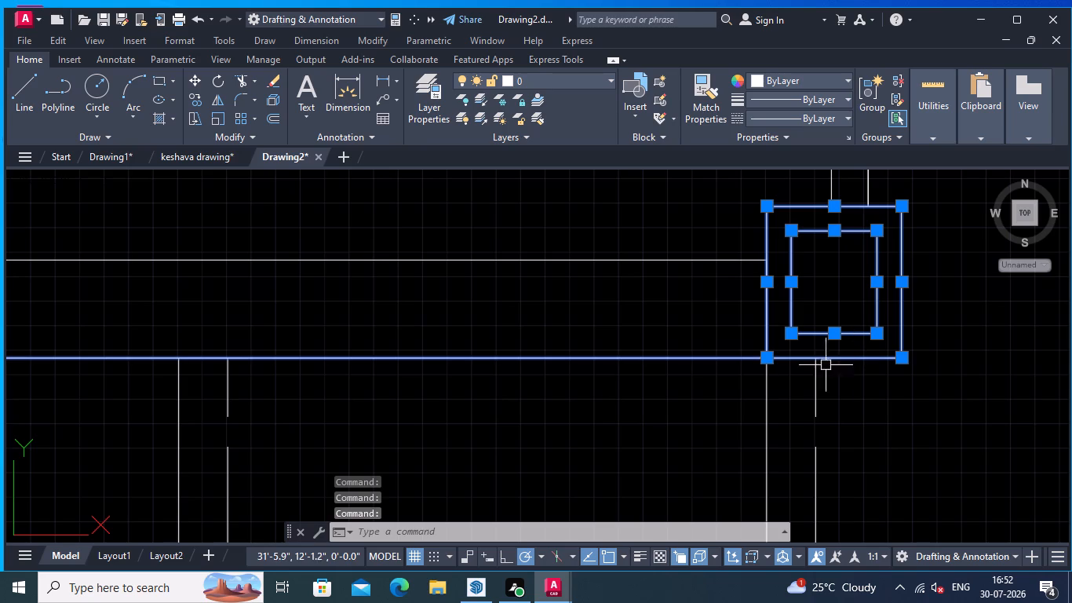
scroll(811, 324, down, 1)
right_click(835, 305)
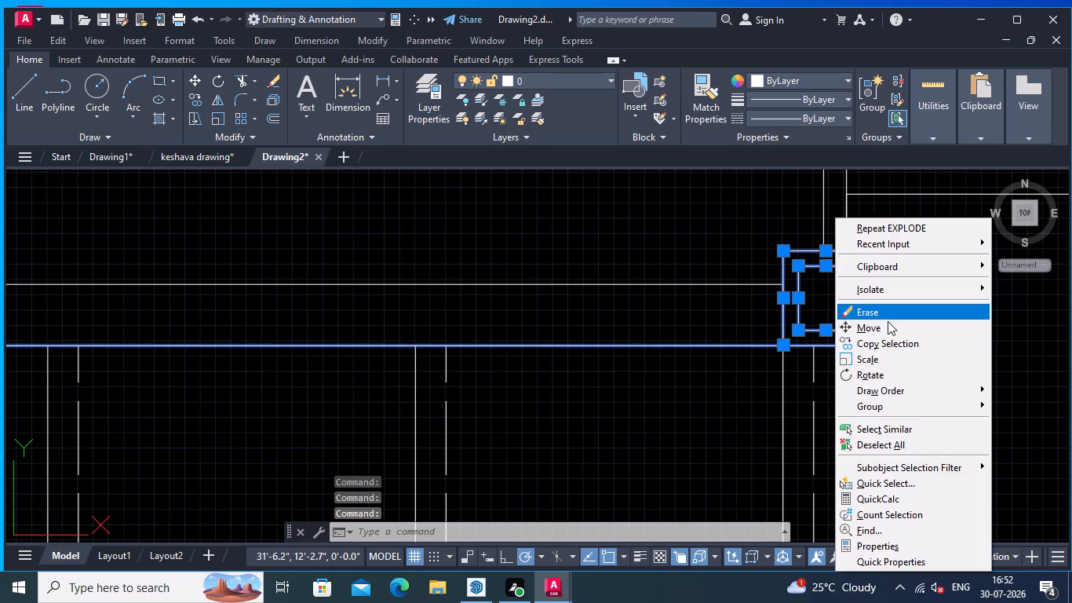
click(892, 345)
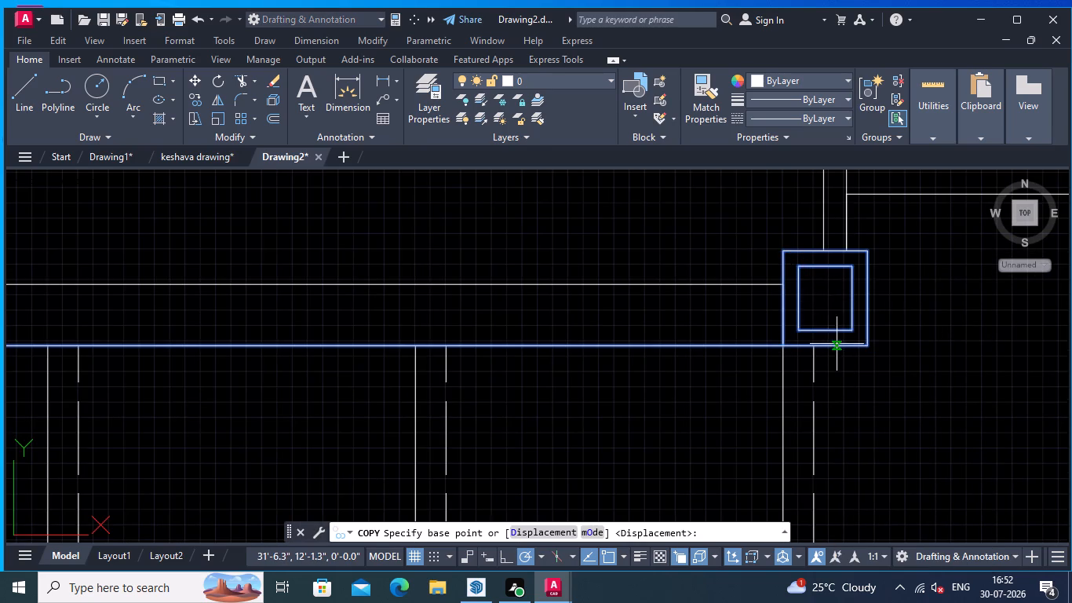
click(816, 349)
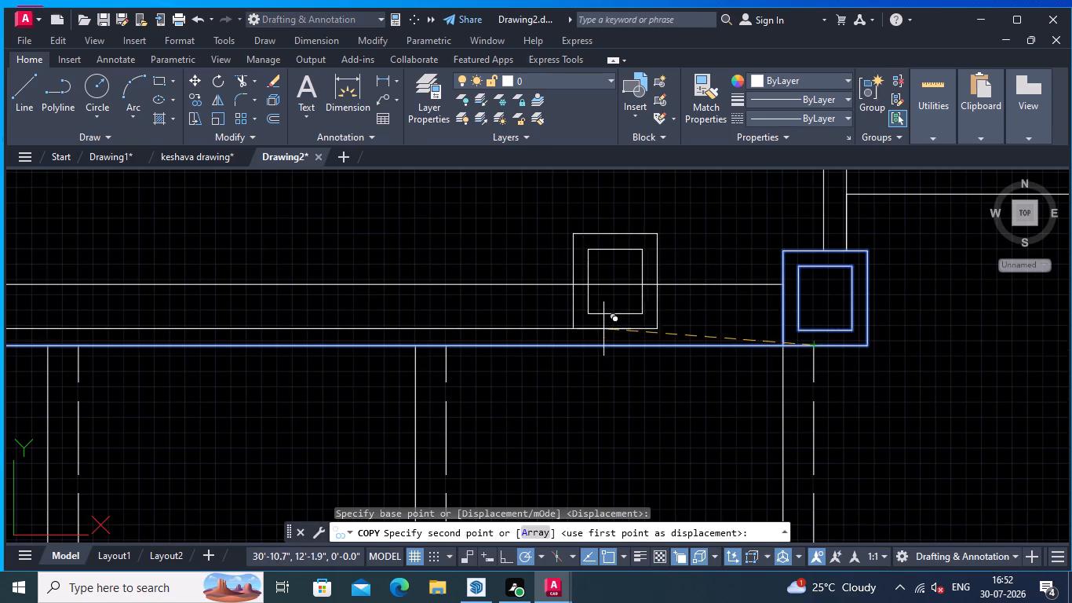
scroll(531, 322, down, 1)
middle_drag(532, 321, 804, 301)
scroll(592, 321, down, 1)
middle_drag(592, 324, 720, 323)
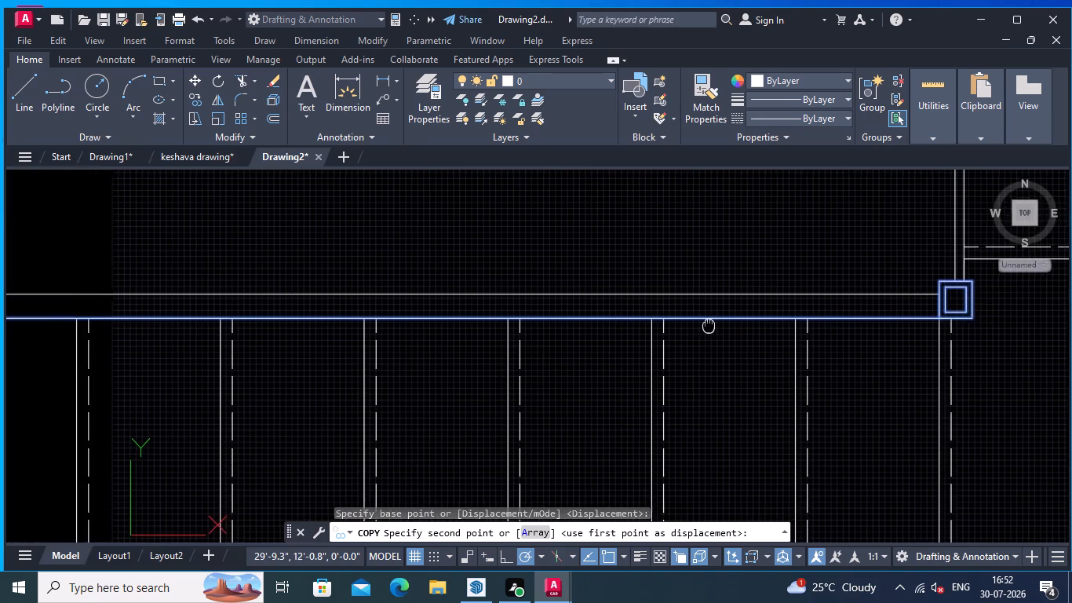
middle_drag(720, 323, 736, 321)
middle_drag(618, 337, 830, 348)
scroll(495, 353, down, 1)
middle_drag(516, 356, 717, 356)
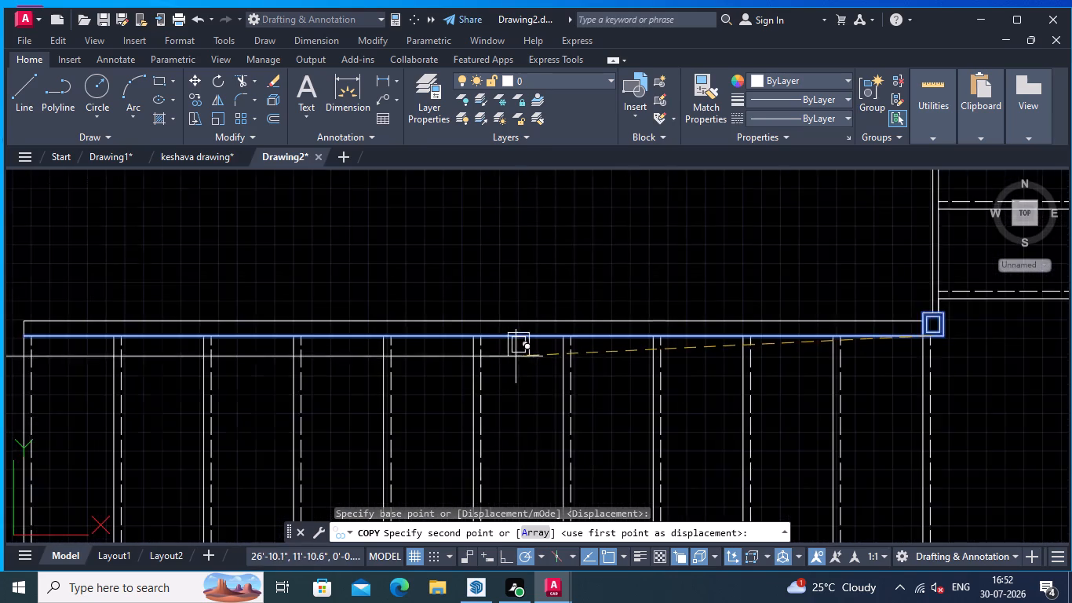
middle_drag(717, 356, 1063, 331)
scroll(808, 312, up, 1)
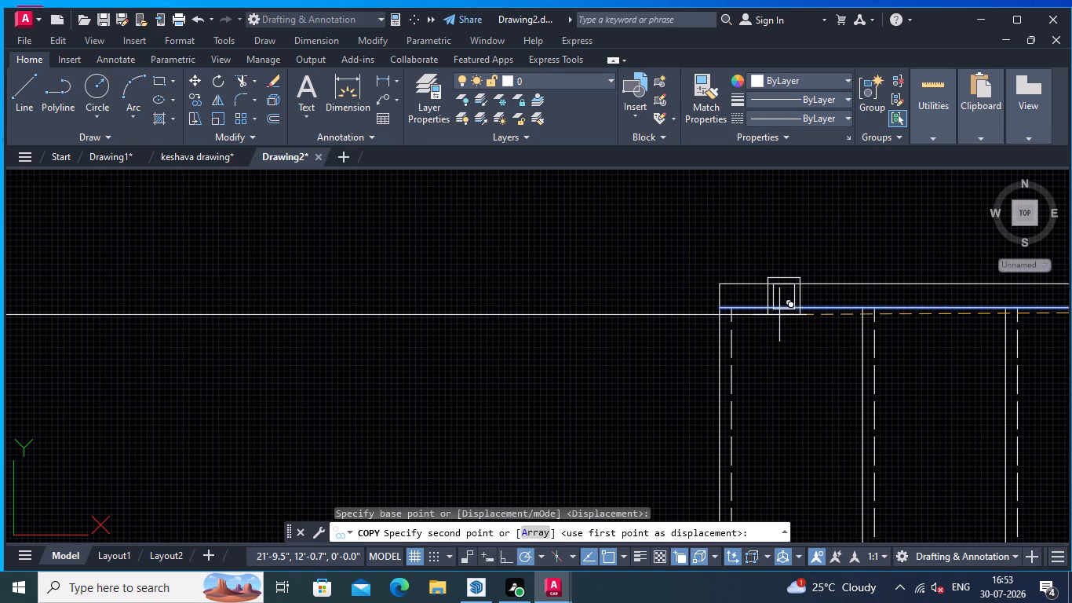
click(779, 315)
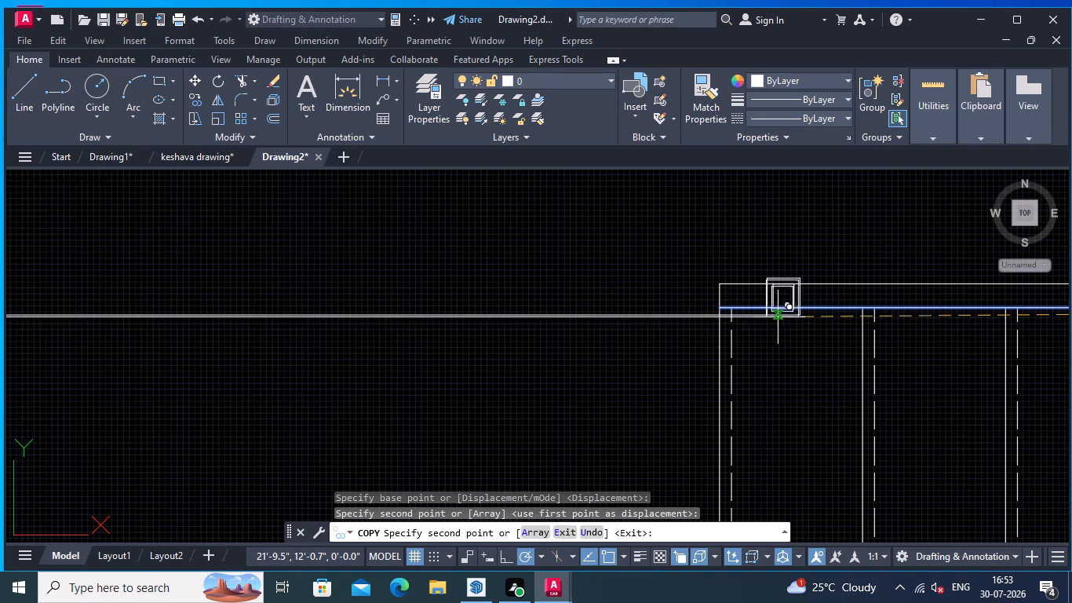
key(Escape)
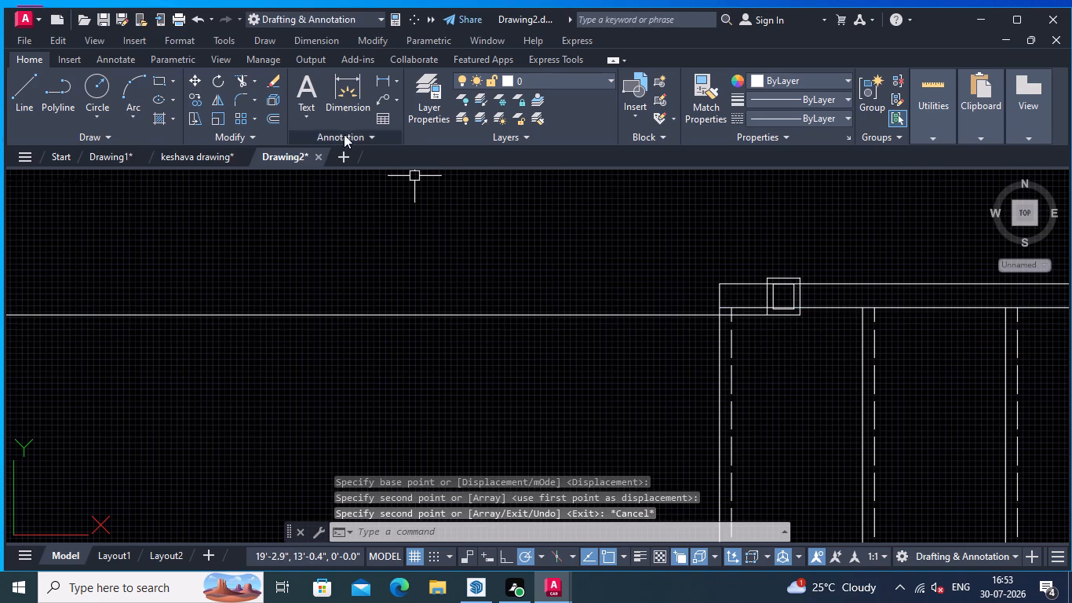
Trim off the copied horizontal line where it extends outward beyond the lower flight's end.
click(242, 83)
click(515, 222)
click(521, 364)
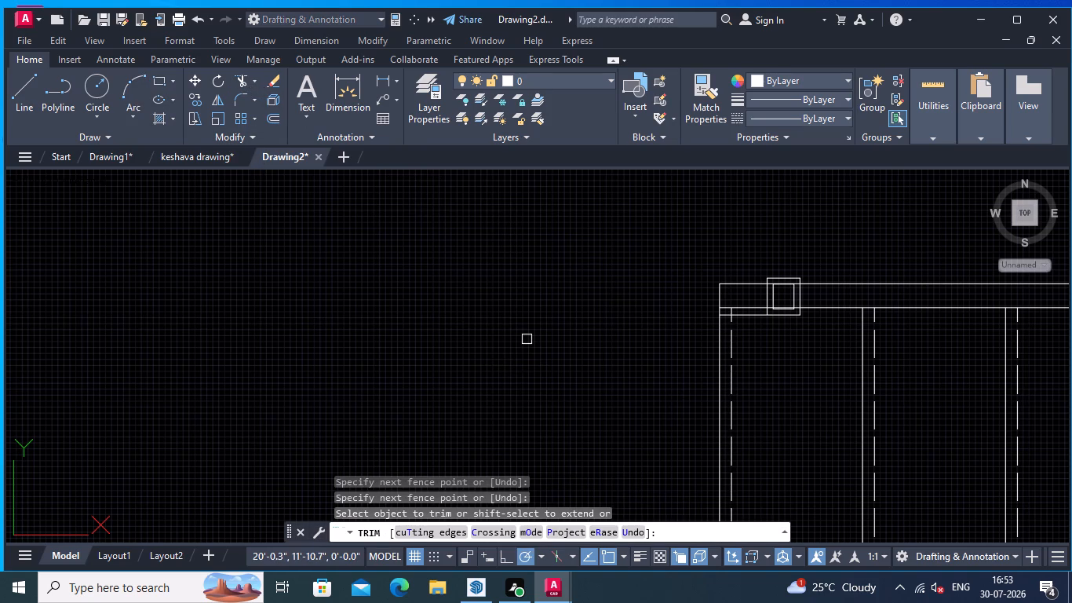
key(Escape)
Examine the lower flight's open end, its break line and the copied post on the rail.
scroll(491, 334, down, 3)
middle_drag(507, 334, 307, 385)
scroll(447, 343, down, 2)
middle_drag(447, 343, 417, 282)
scroll(434, 301, down, 1)
middle_drag(440, 317, 549, 316)
scroll(500, 321, up, 4)
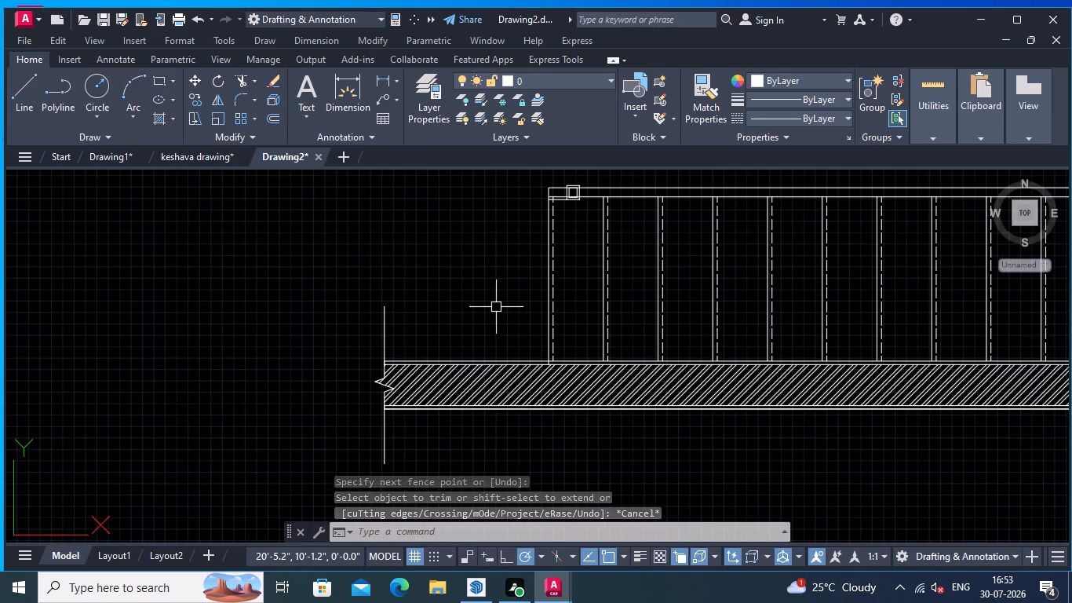
middle_drag(493, 310, 444, 287)
middle_drag(430, 316, 379, 338)
middle_drag(469, 258, 468, 341)
scroll(477, 292, up, 2)
middle_drag(474, 298, 517, 355)
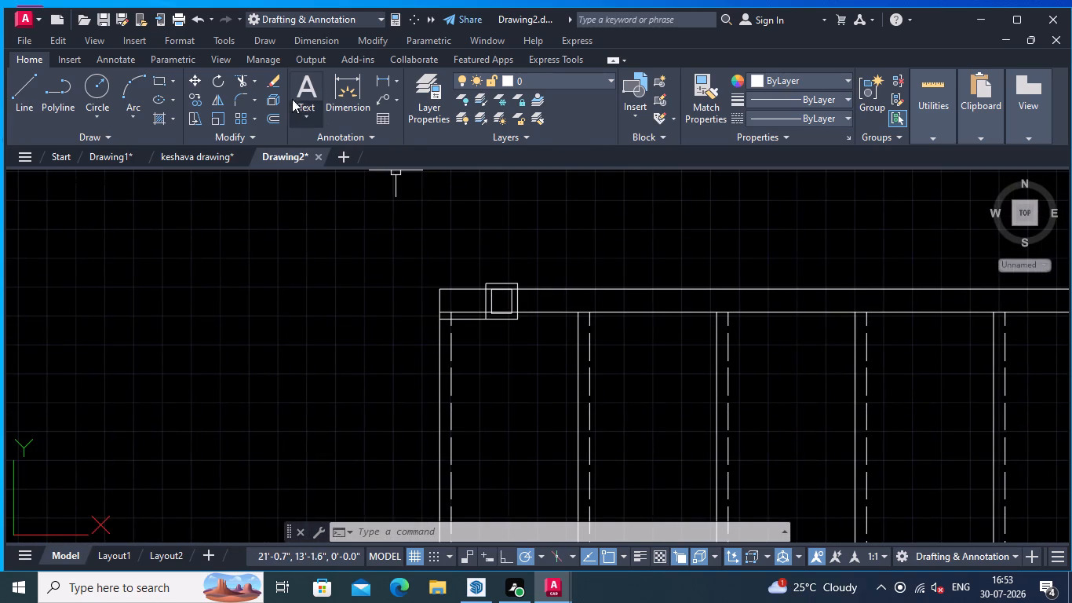
Trim away the leftover horizontal line pieces between the copied post and the lower flight's end edge.
click(242, 80)
scroll(483, 360, up, 1)
click(460, 299)
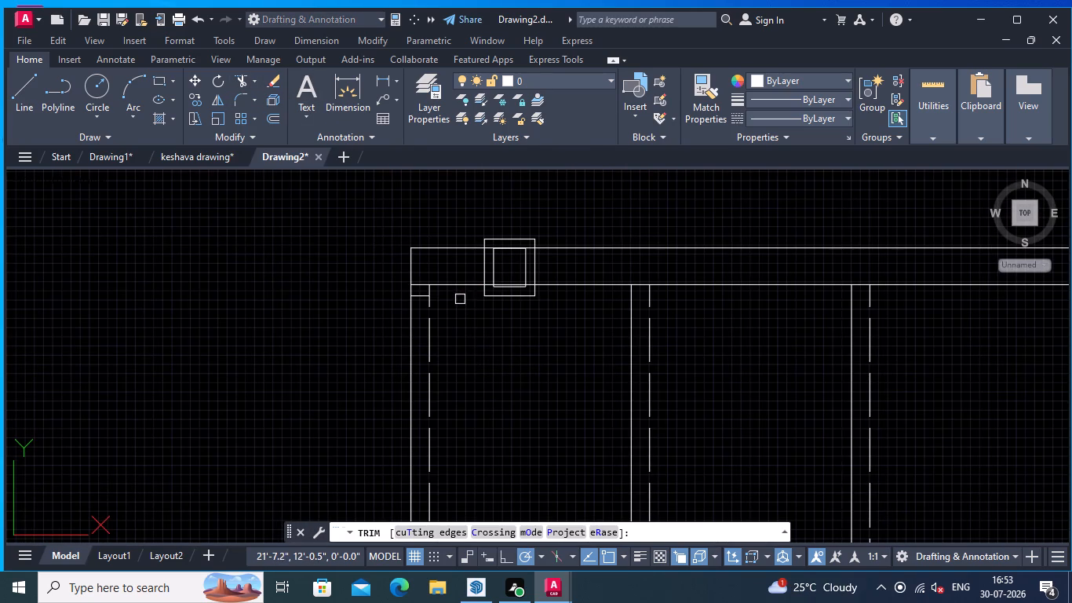
middle_drag(461, 316, 546, 335)
scroll(500, 331, up, 2)
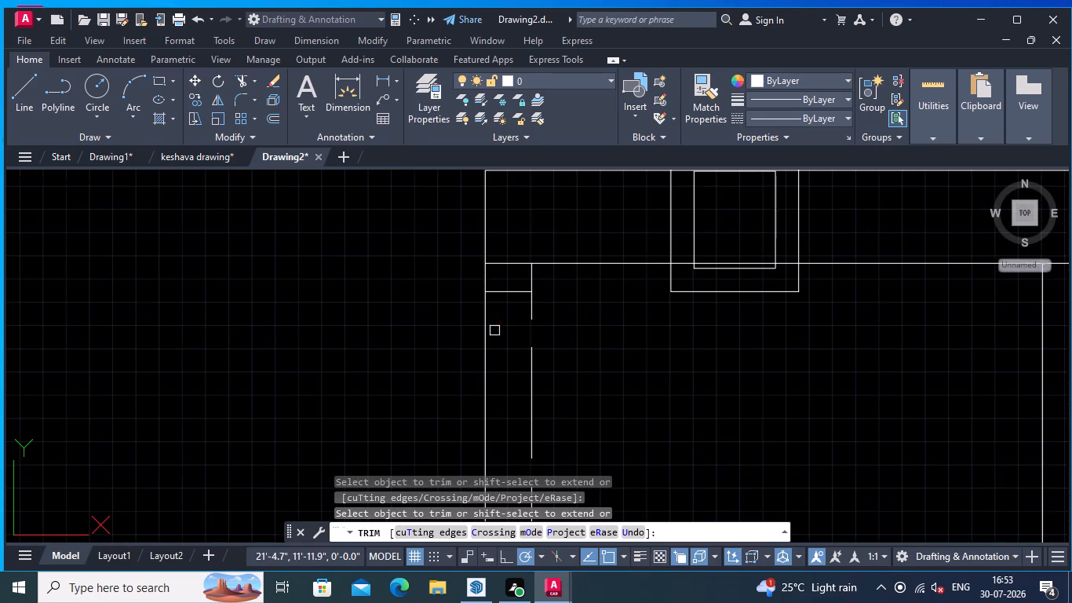
click(505, 292)
scroll(624, 305, down, 3)
middle_drag(623, 320, 585, 339)
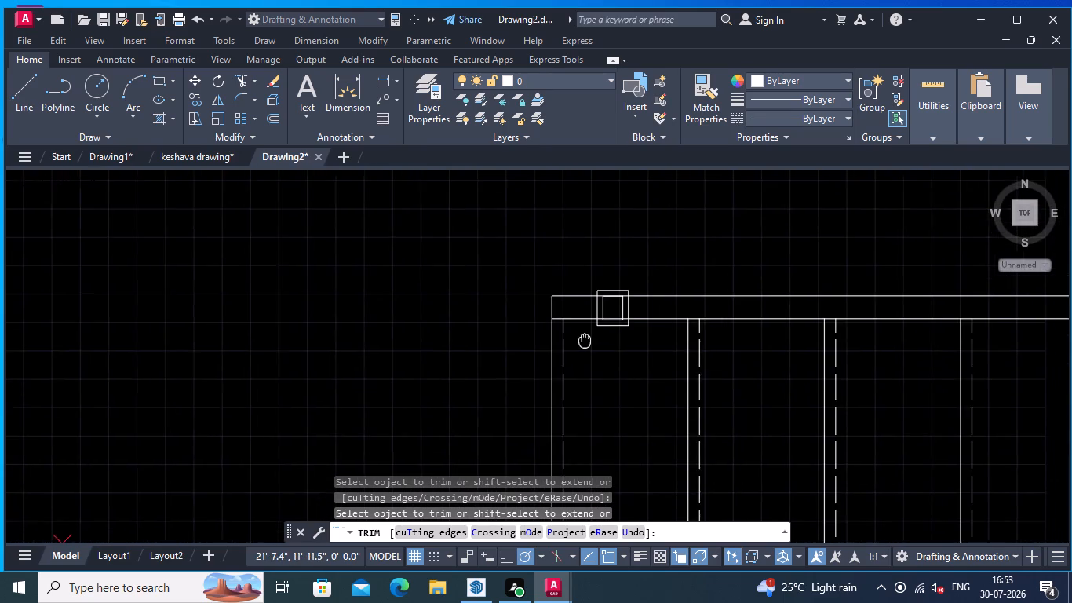
middle_drag(585, 339, 571, 342)
scroll(634, 276, up, 4)
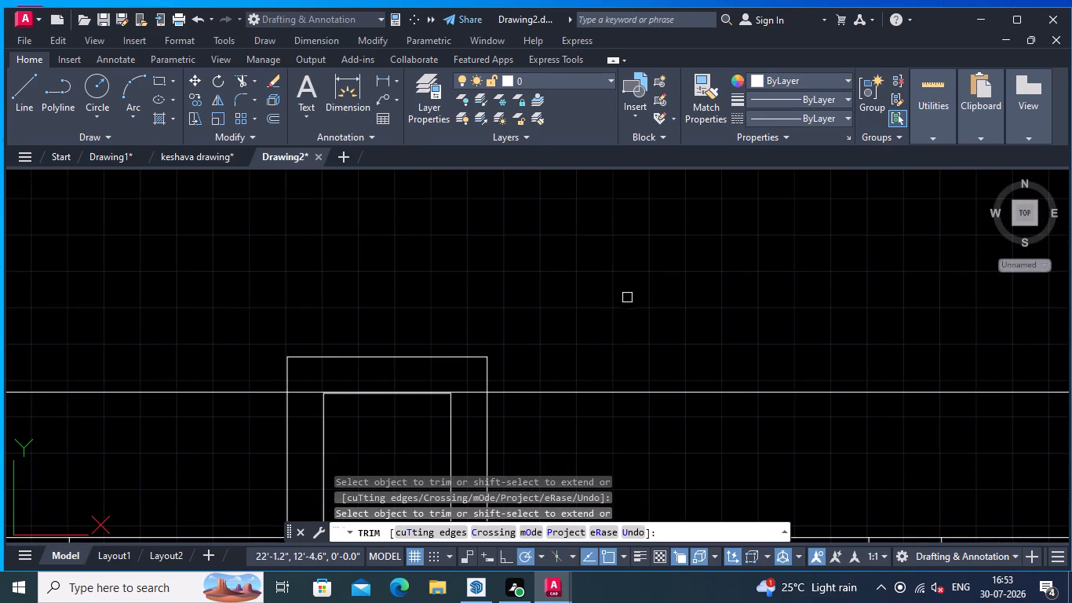
middle_drag(627, 298, 745, 194)
scroll(470, 325, up, 2)
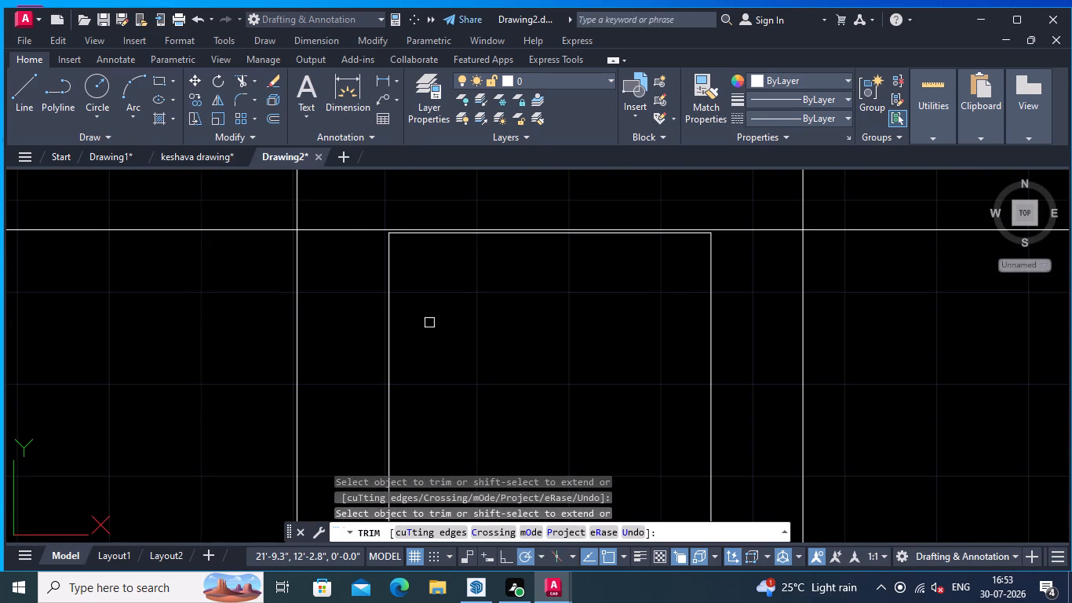
key(Escape)
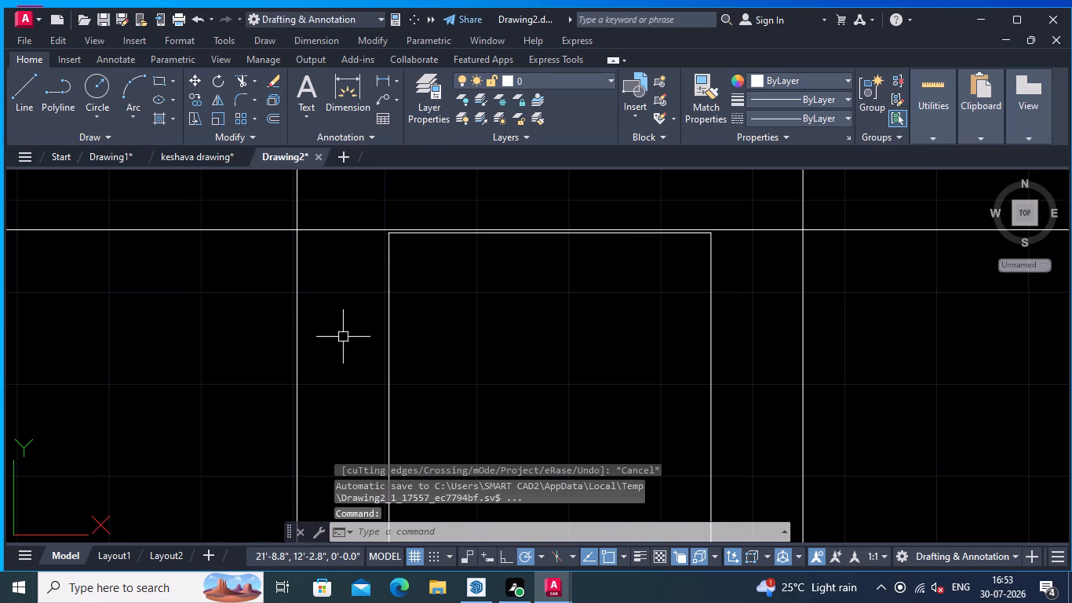
Move the four lines of the copied post's inner rectangle up so its upper edge sits on the rail's upper line.
text(MO)
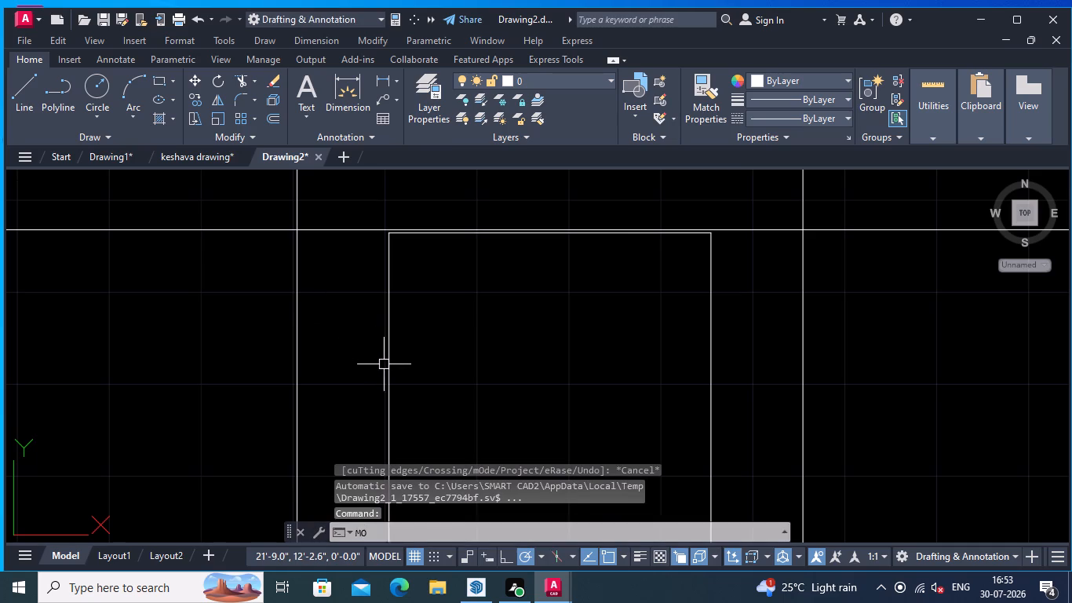
text(VE)
key(Return)
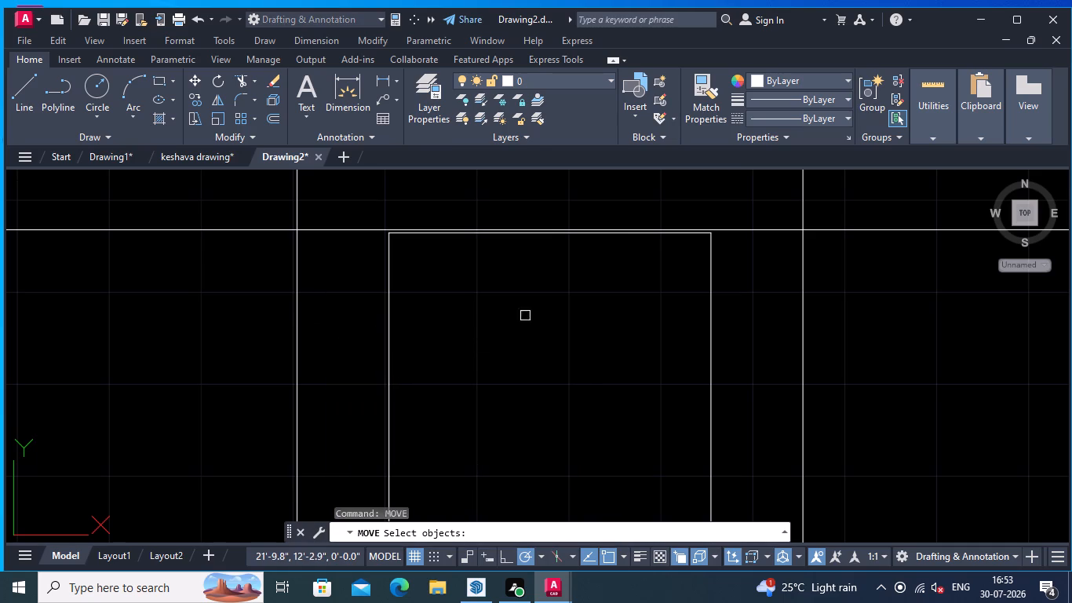
scroll(551, 243, up, 2)
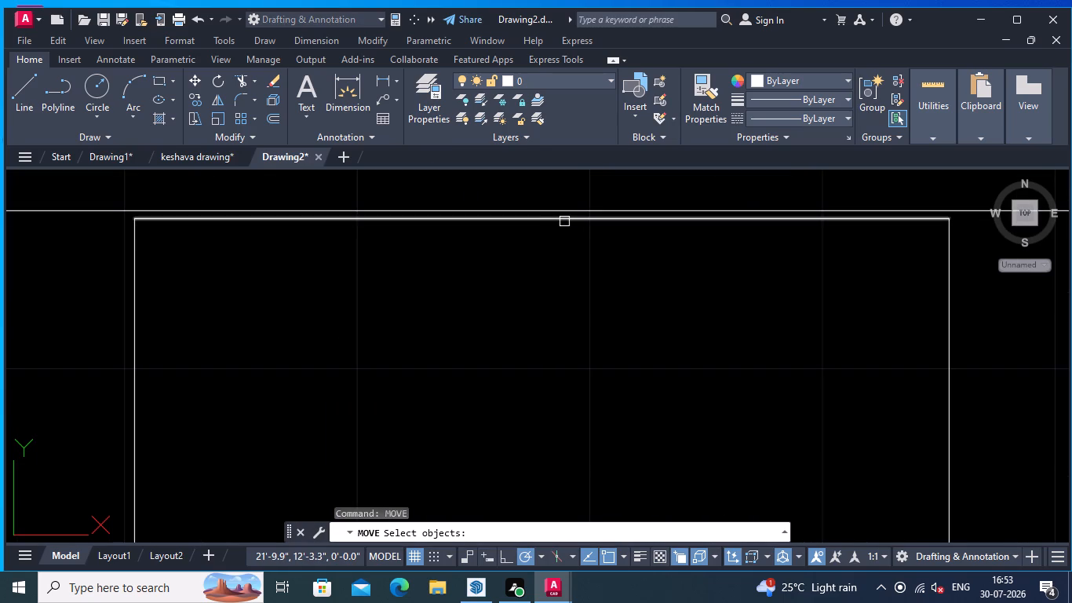
click(564, 221)
scroll(585, 348, down, 2)
middle_drag(580, 353, 583, 287)
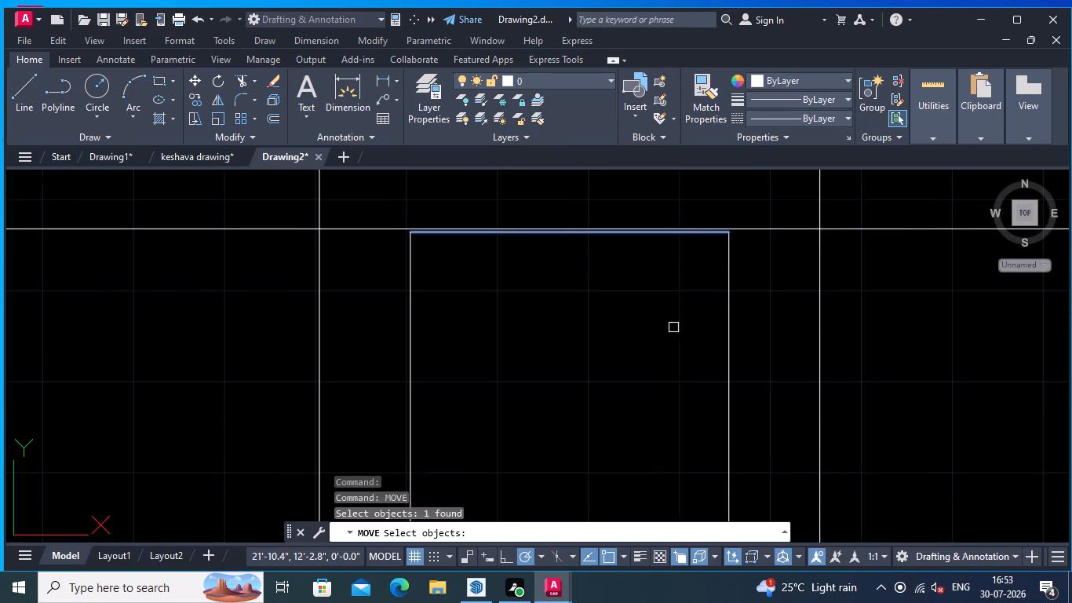
click(731, 349)
middle_drag(629, 396, 676, 285)
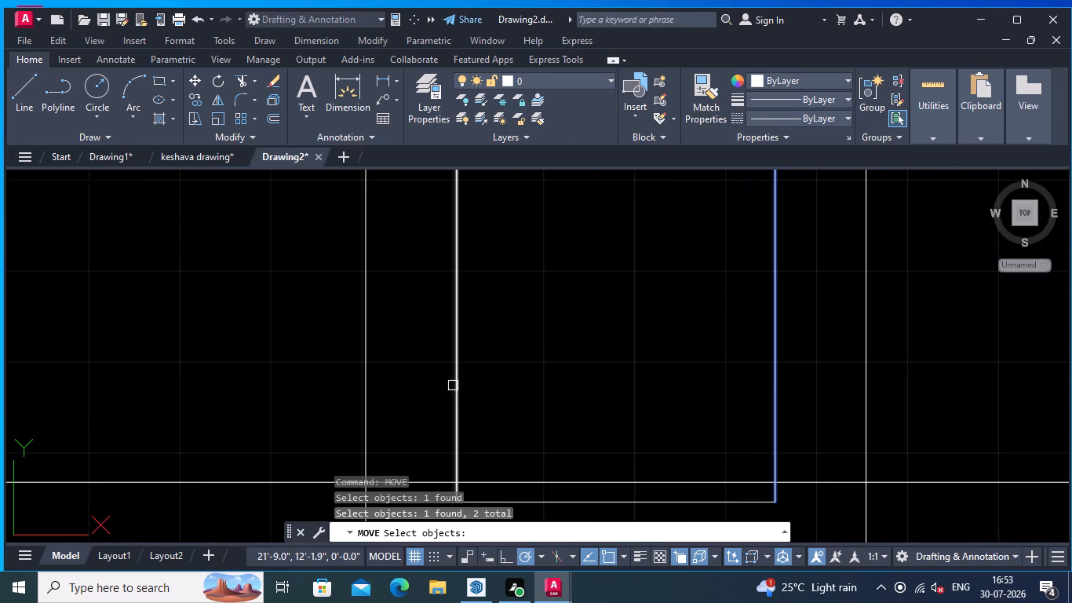
click(461, 385)
scroll(550, 393, down, 2)
middle_drag(563, 390, 575, 366)
click(574, 415)
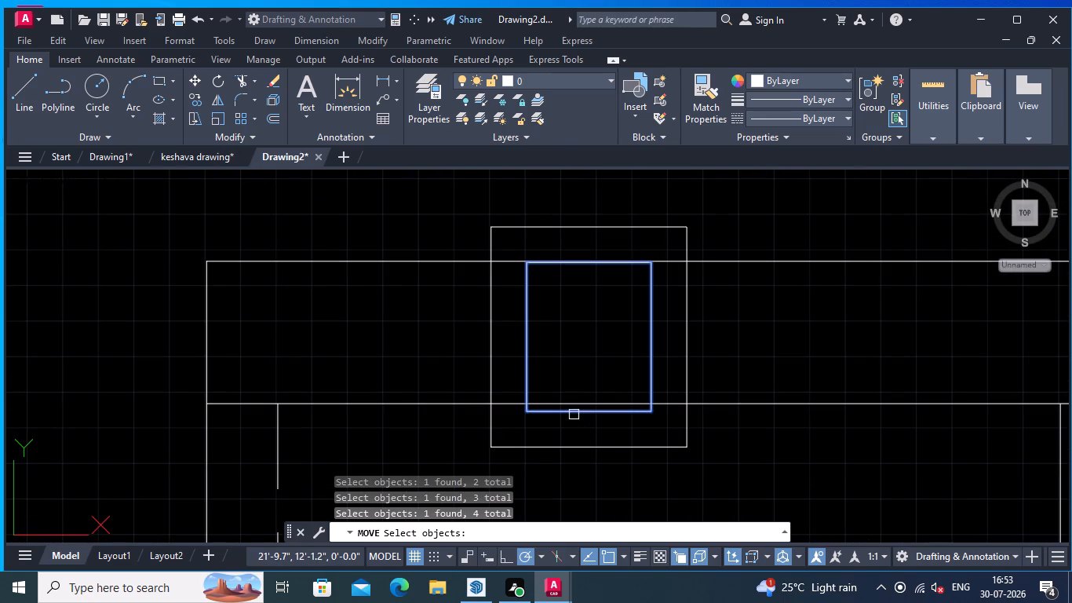
right_click(598, 334)
middle_drag(592, 287, 588, 353)
scroll(592, 328, up, 2)
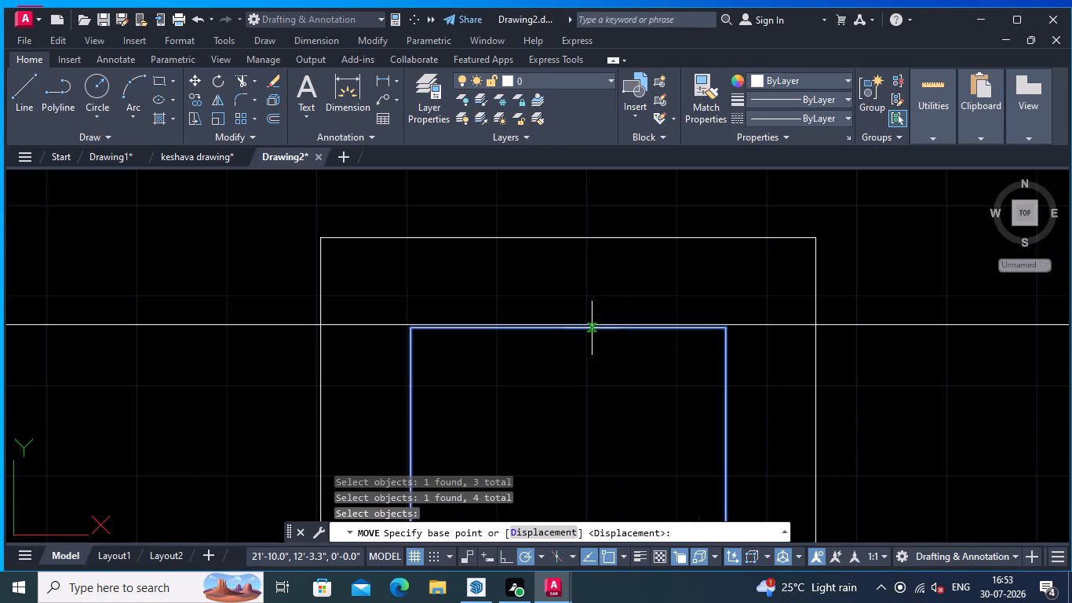
scroll(594, 327, up, 2)
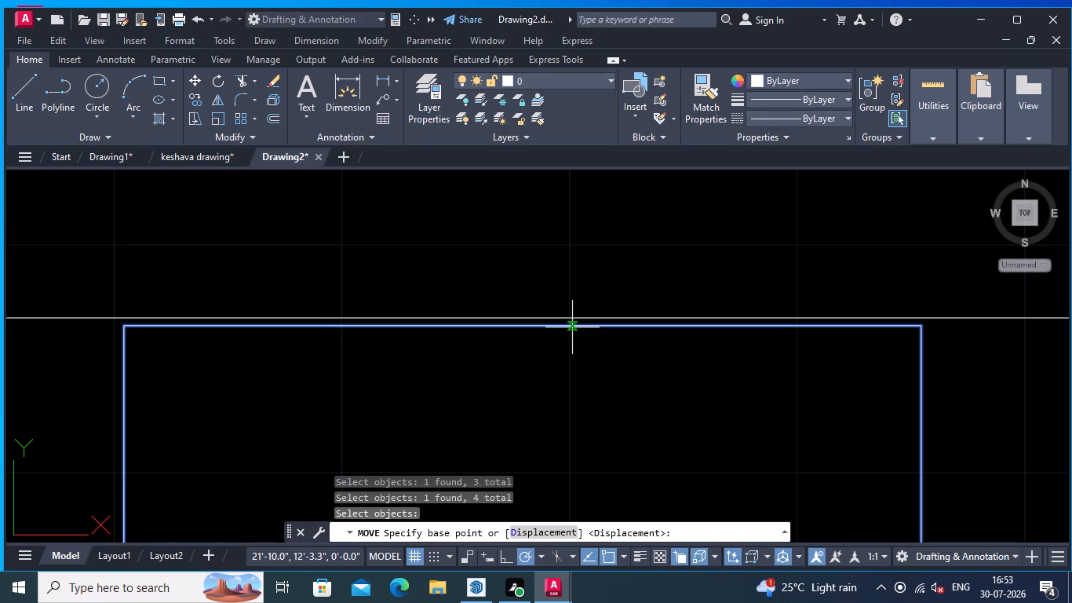
click(572, 327)
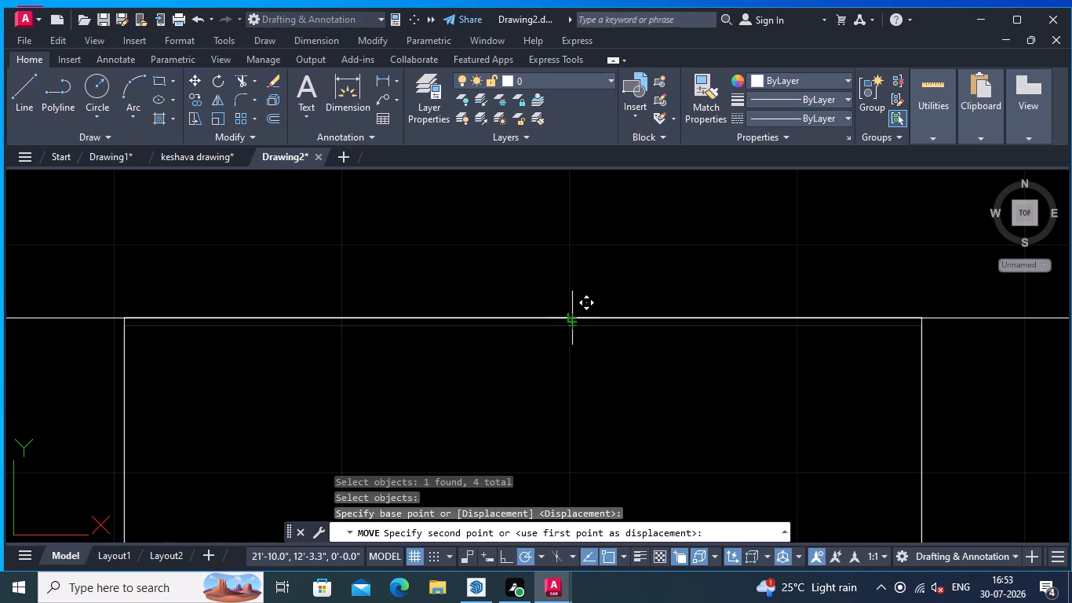
click(572, 321)
Move the inner rectangle's bottom line up onto the rail's lower line.
scroll(569, 341, down, 2)
middle_drag(574, 360, 577, 232)
scroll(578, 294, down, 2)
middle_drag(561, 337, 575, 301)
scroll(597, 322, up, 1)
middle_drag(600, 327, 616, 274)
right_click(635, 303)
click(679, 24)
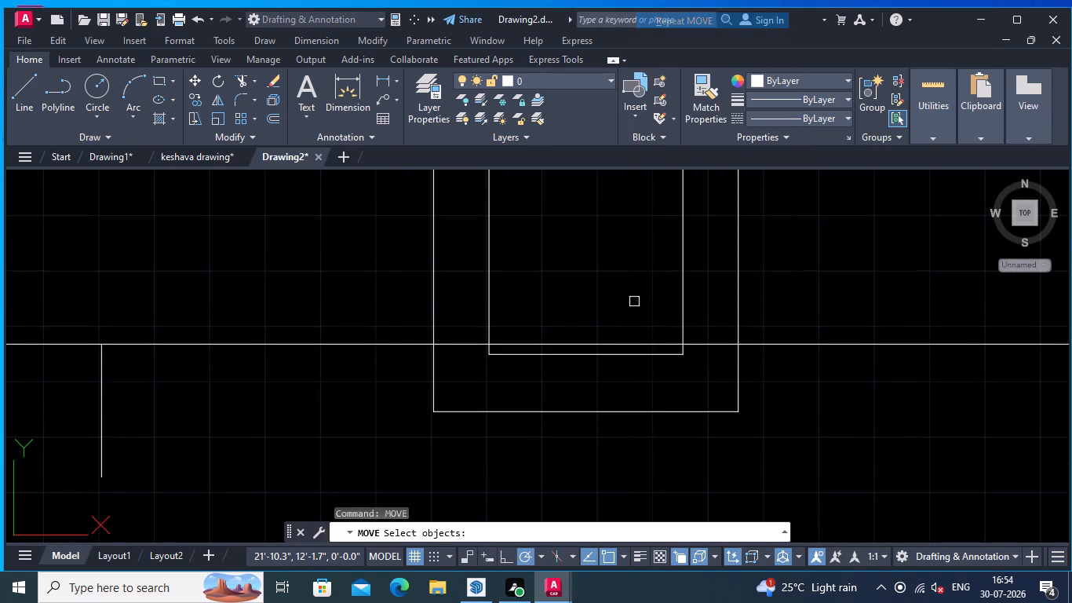
click(605, 354)
right_click(613, 304)
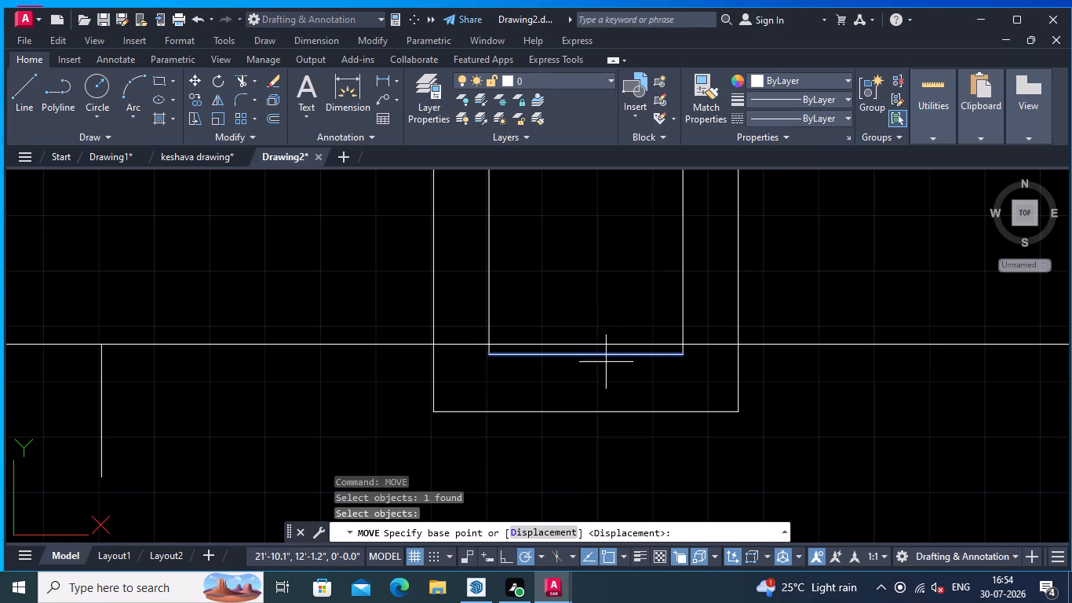
click(605, 355)
click(605, 344)
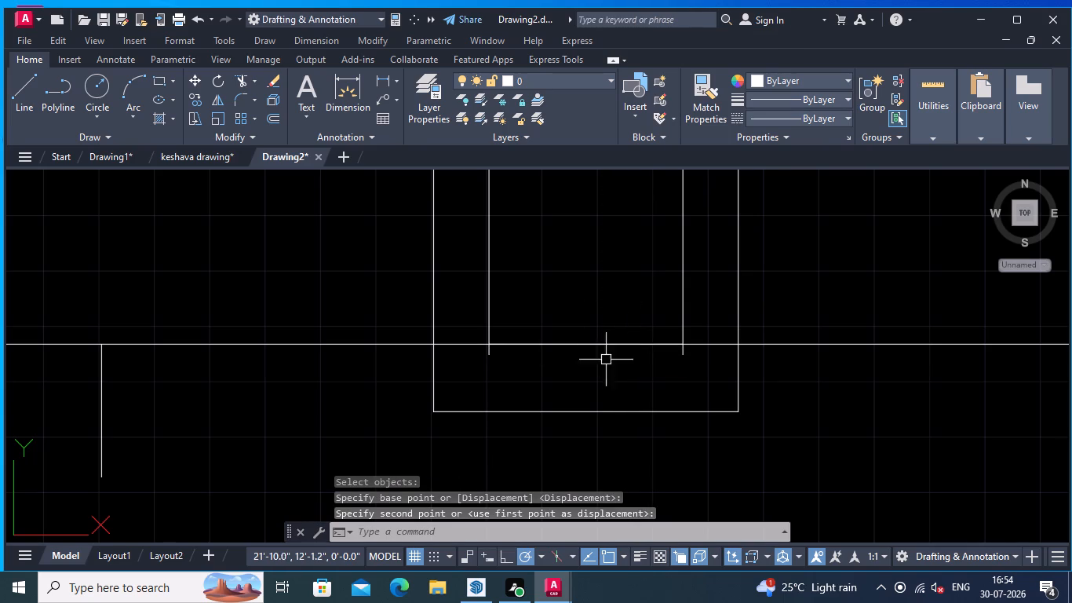
Trim the two short vertical stubs of the inner rectangle that overhang below the rail's lower line.
scroll(603, 301, down, 1)
middle_click(602, 303)
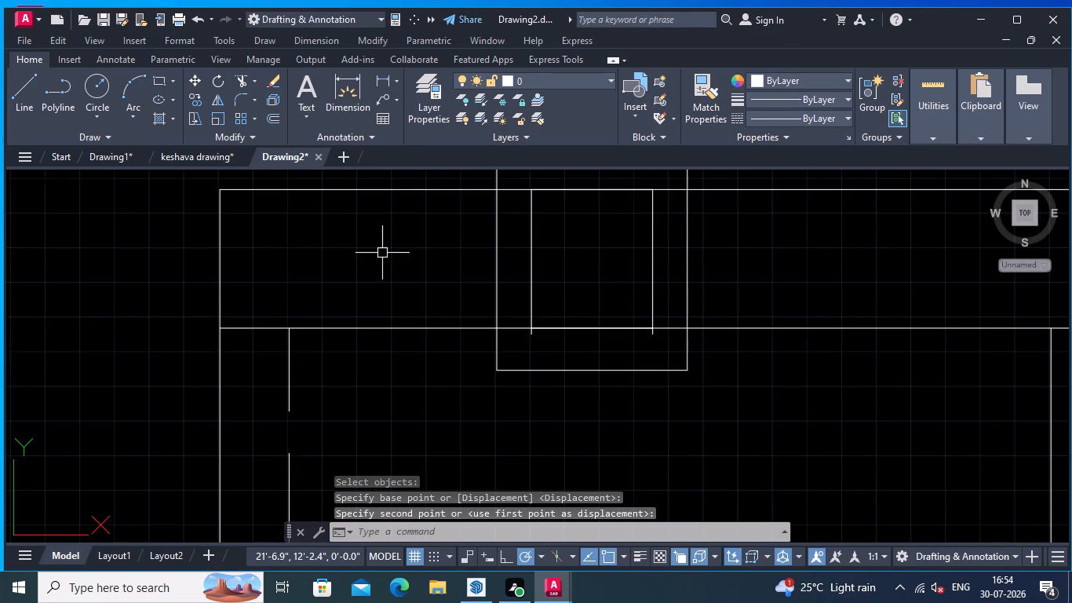
text(TR)
key(Return)
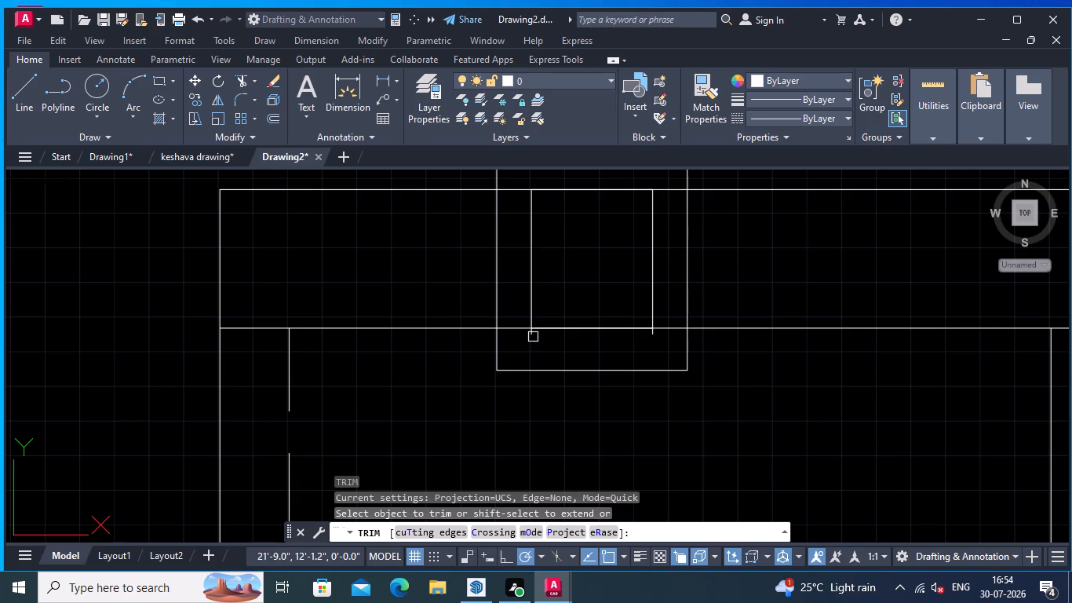
click(533, 334)
click(652, 338)
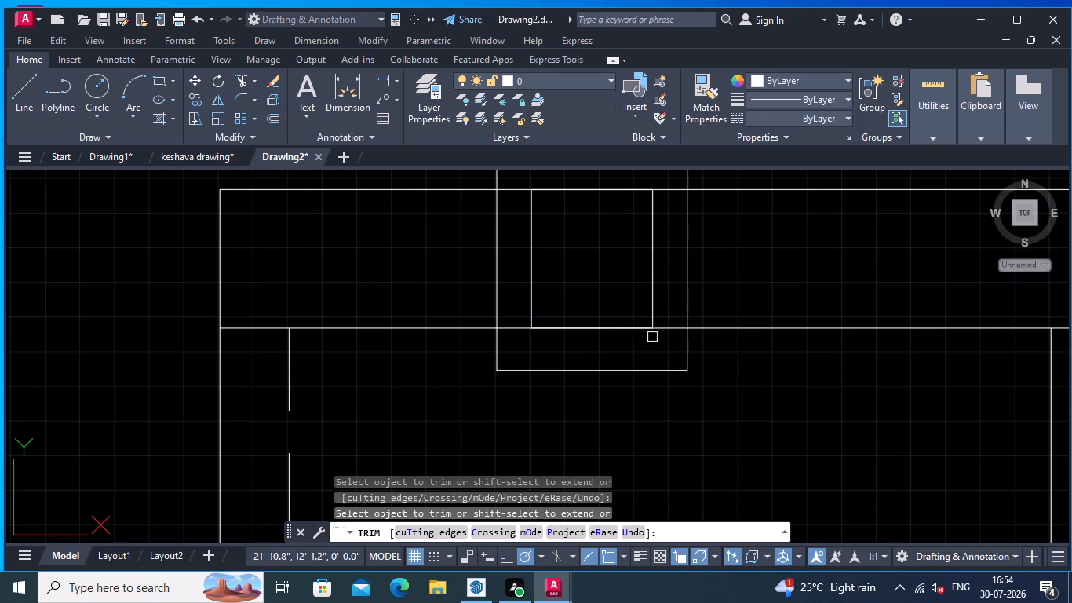
scroll(602, 283, down, 2)
key(Return)
Place the single-line text "1" in the first tread at the lower flight's open end, with height 2.5 and rotation 0.
scroll(551, 288, down, 2)
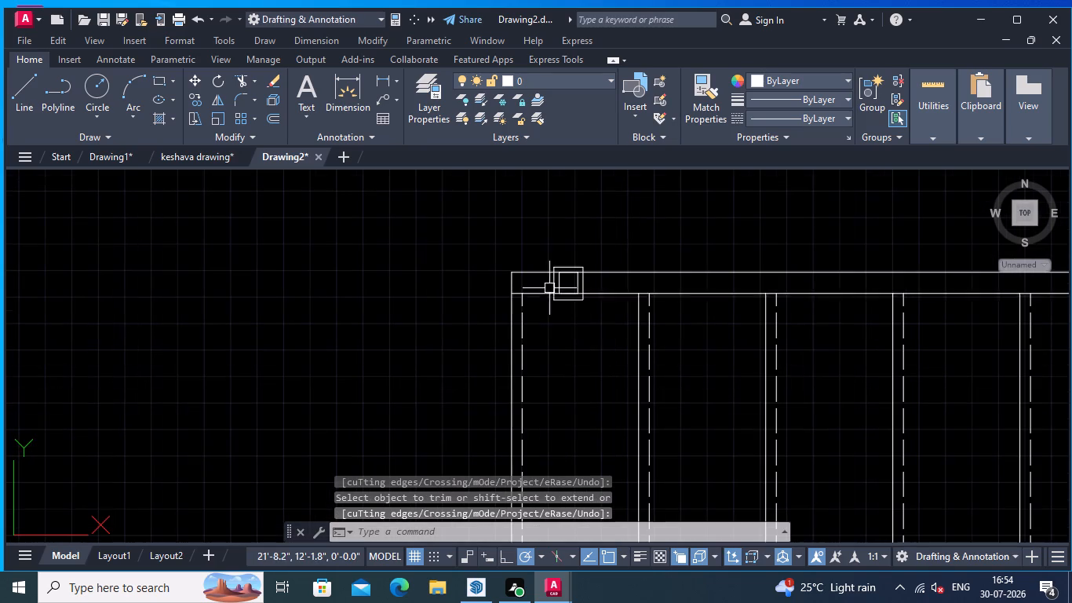
middle_drag(523, 298, 528, 298)
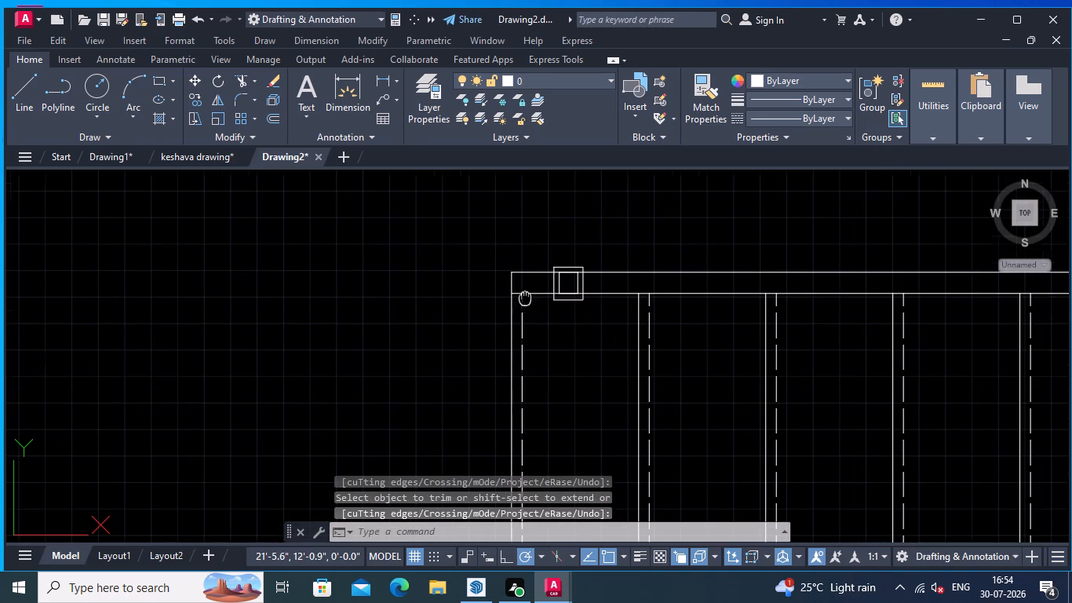
middle_drag(528, 298, 567, 291)
scroll(499, 337, down, 1)
middle_drag(492, 341, 535, 217)
scroll(520, 265, down, 2)
middle_drag(500, 285, 554, 286)
scroll(541, 283, up, 2)
middle_drag(546, 287, 515, 301)
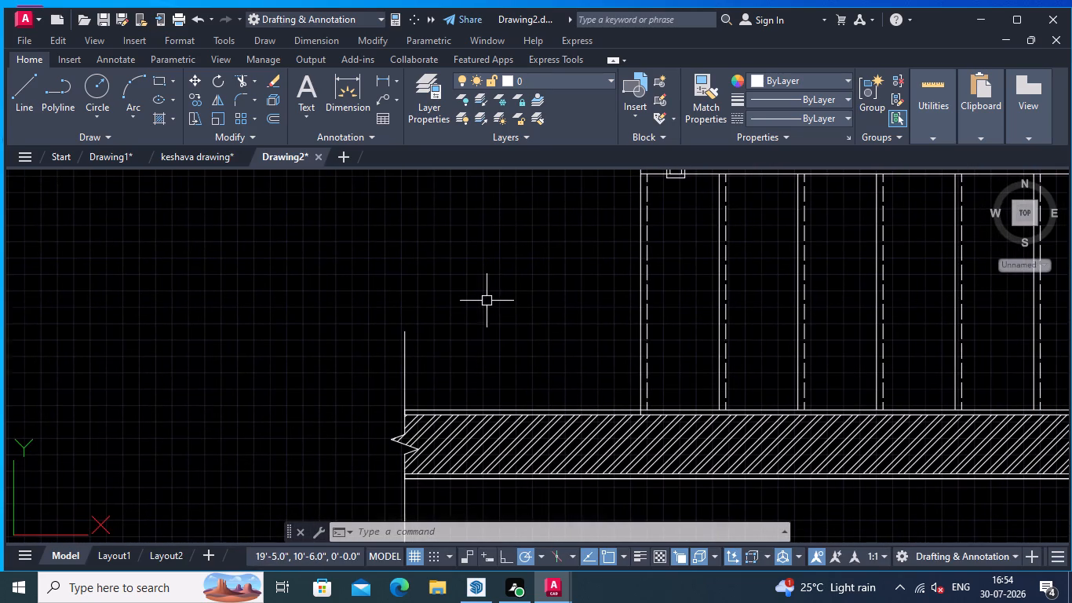
middle_drag(485, 301, 440, 310)
middle_drag(421, 323, 383, 331)
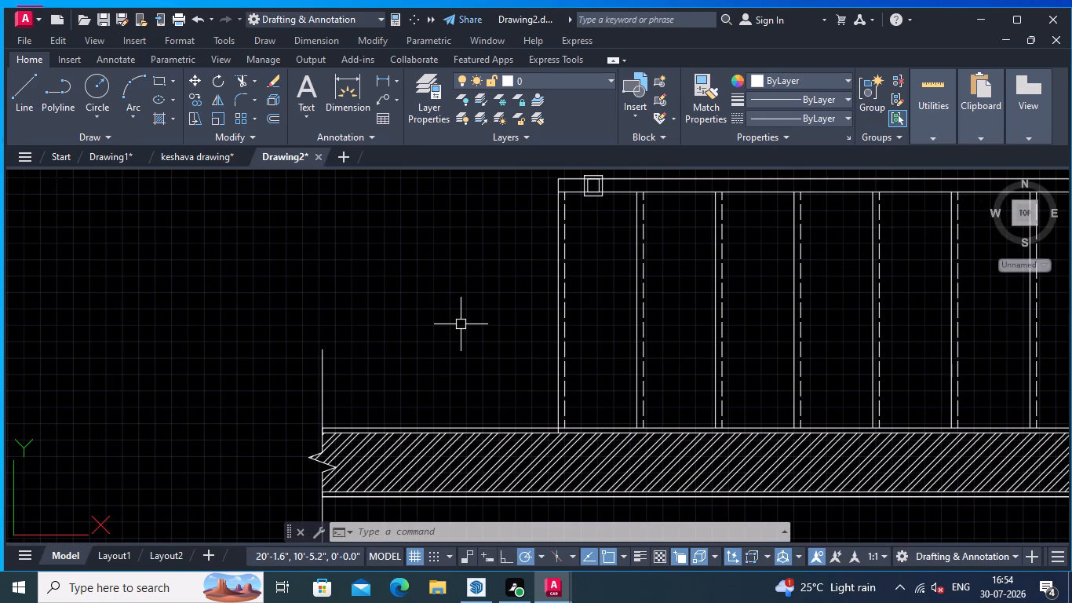
click(304, 117)
click(336, 174)
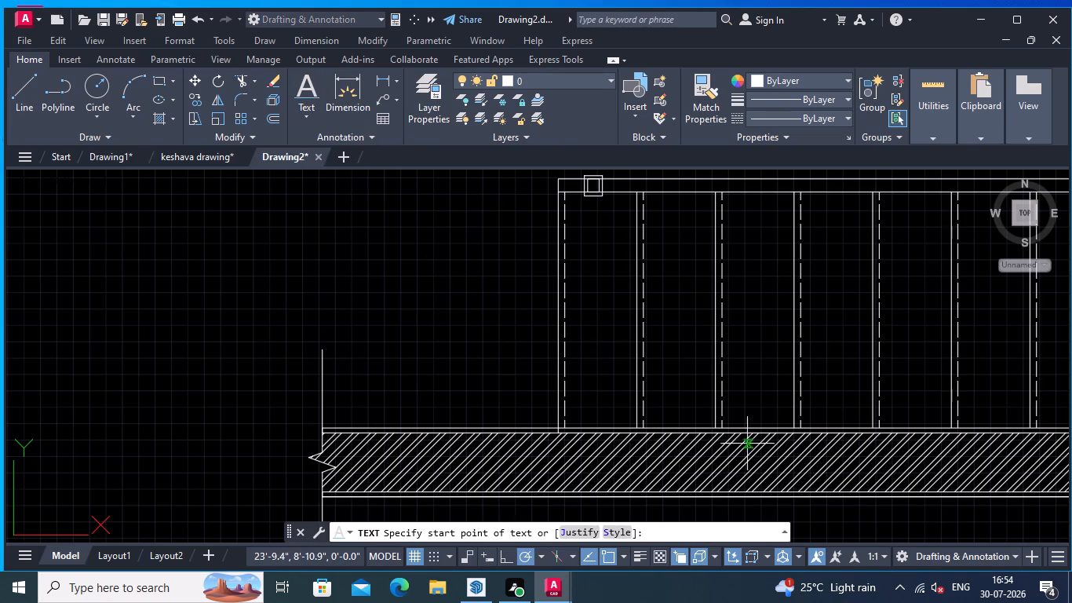
middle_drag(602, 381, 575, 379)
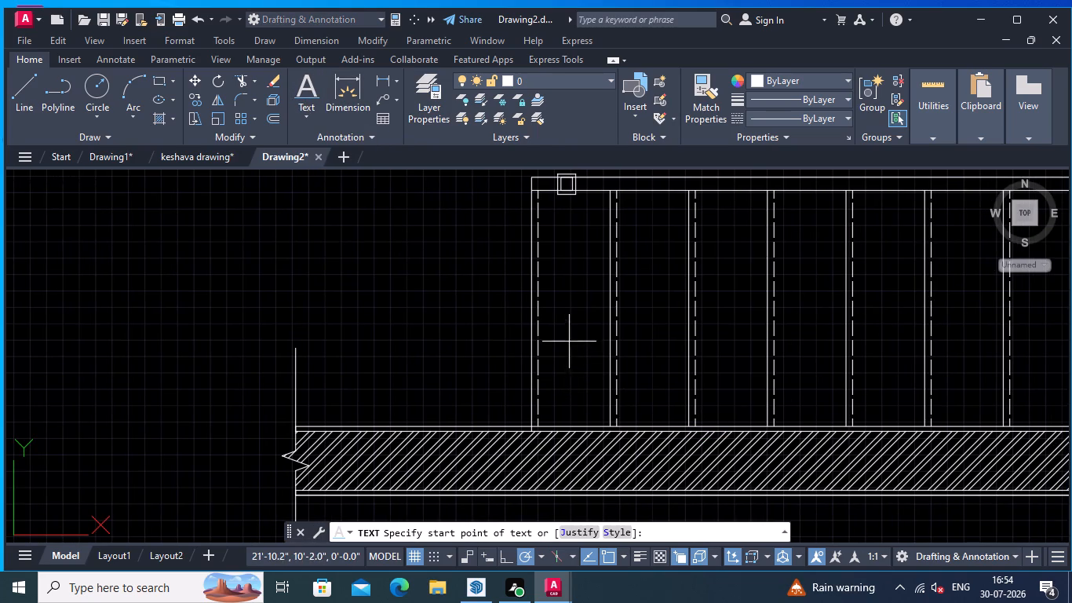
click(570, 296)
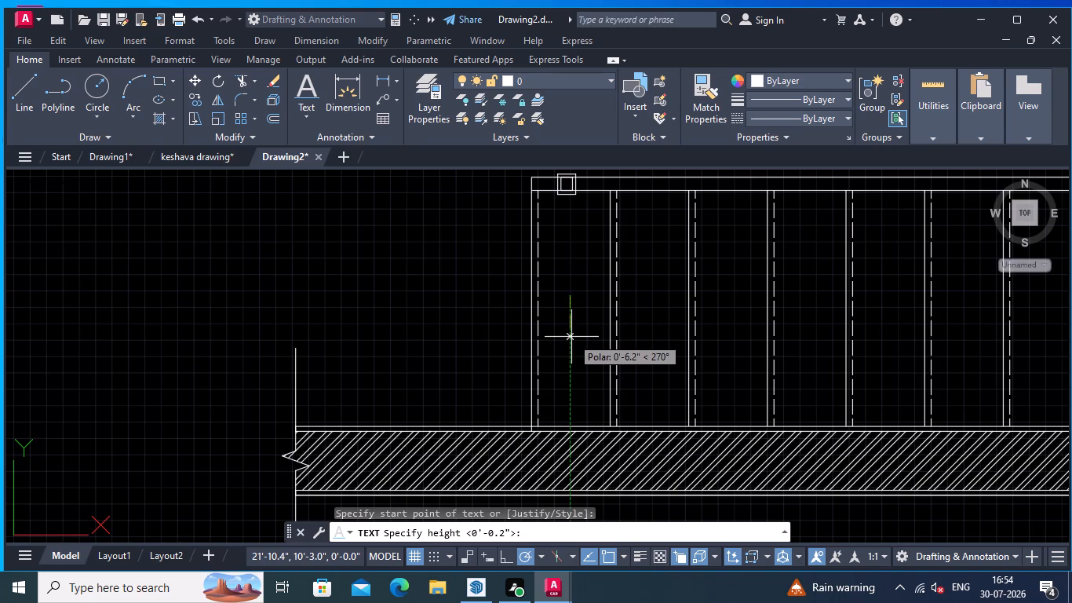
text(2.5)
key(Return)
key(Return)
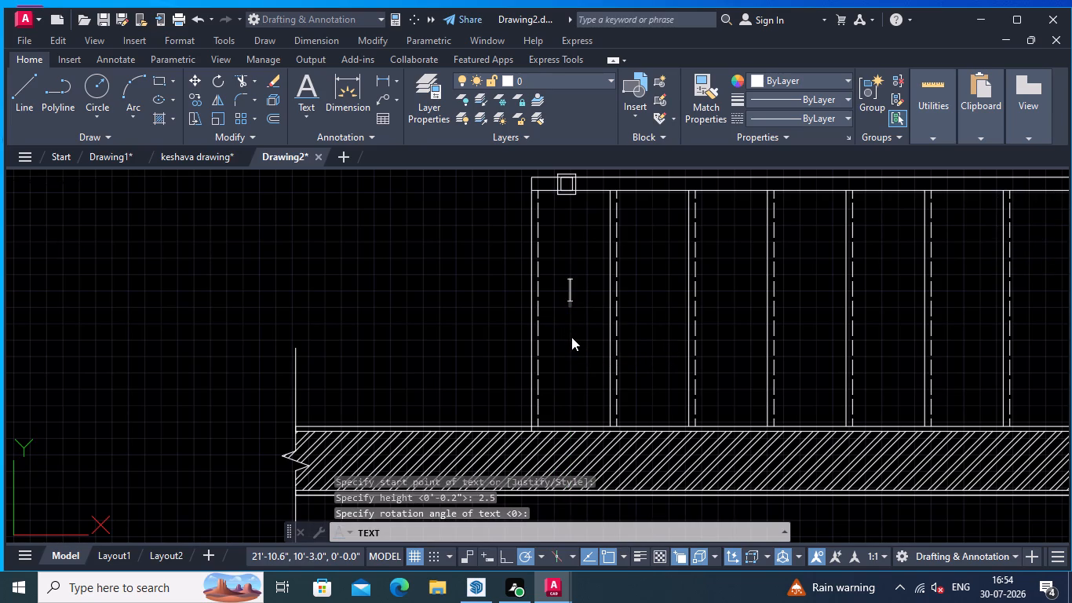
key(1)
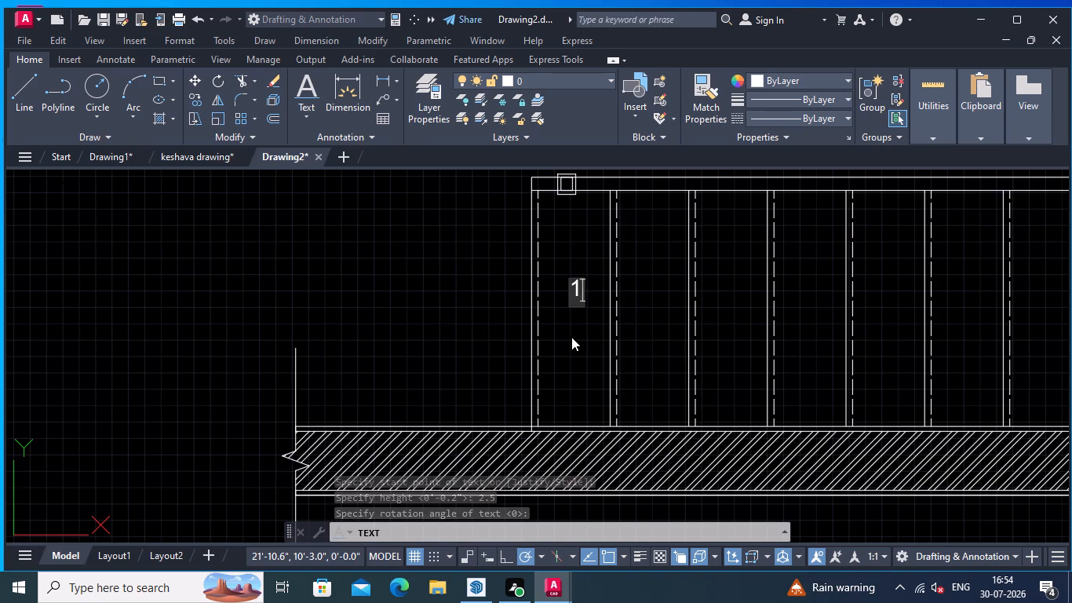
click(569, 338)
key(Escape)
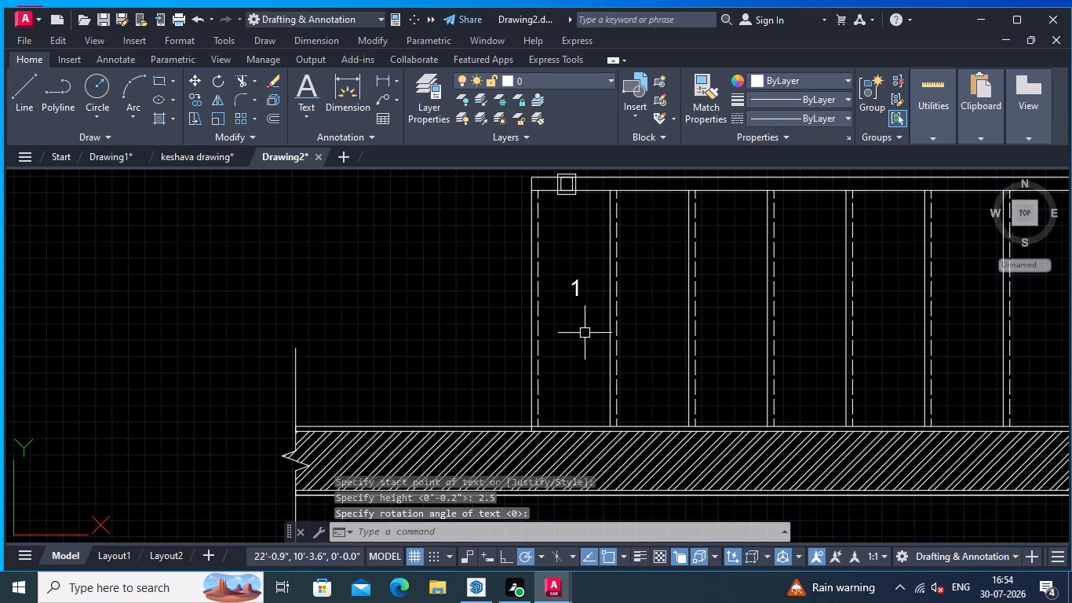
Move the tread number 1 straight down within the first tread, closer to the hatched band.
scroll(577, 333, down, 1)
middle_drag(574, 334, 569, 353)
scroll(569, 338, up, 2)
click(570, 337)
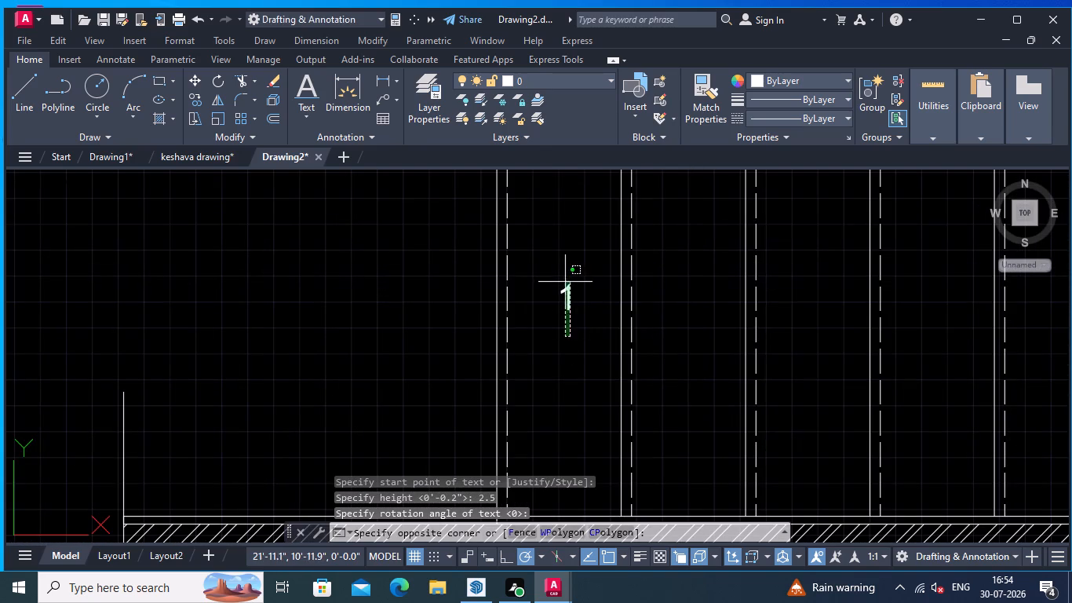
click(564, 281)
right_click(564, 281)
click(596, 302)
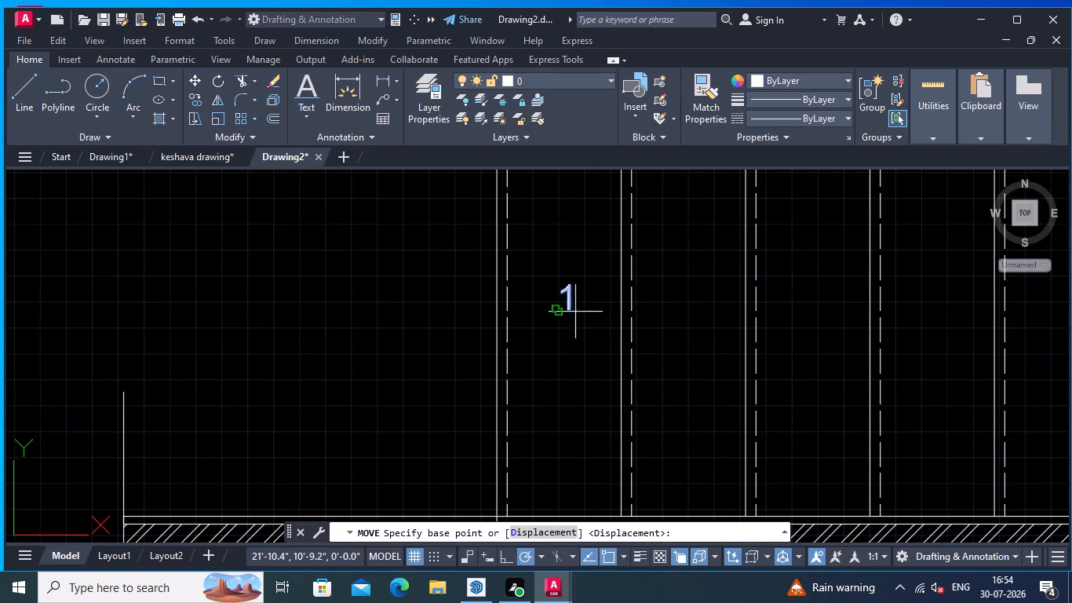
click(567, 309)
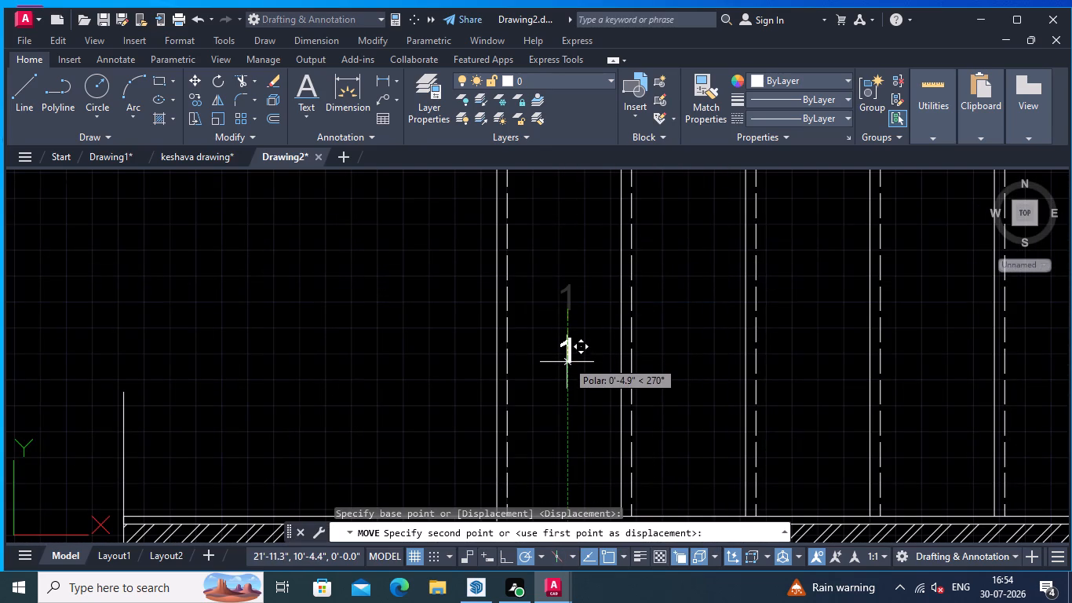
click(567, 373)
Copy the first tread's number 1 horizontally into the second, third, fourth and fifth treads of the lower flight.
scroll(556, 364, down, 2)
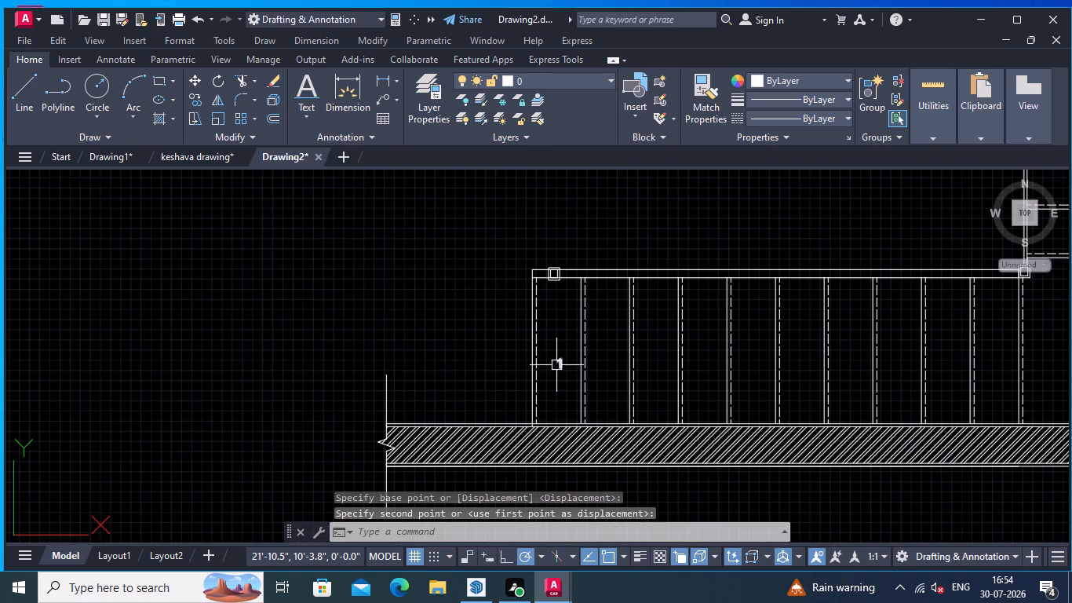
middle_click(556, 365)
scroll(556, 328, up, 3)
click(574, 405)
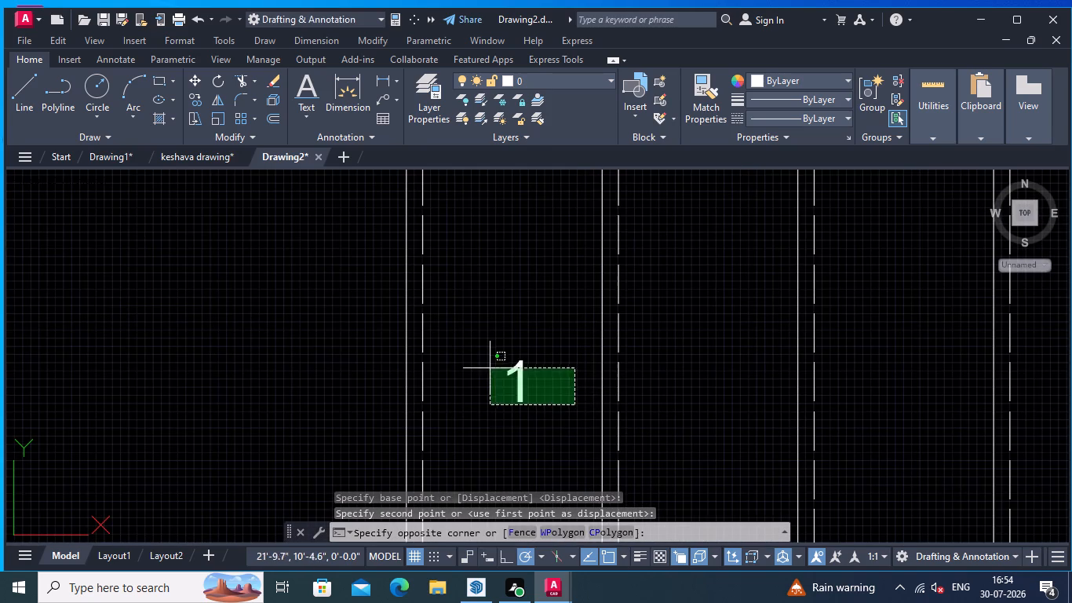
click(490, 360)
right_click(501, 345)
click(598, 324)
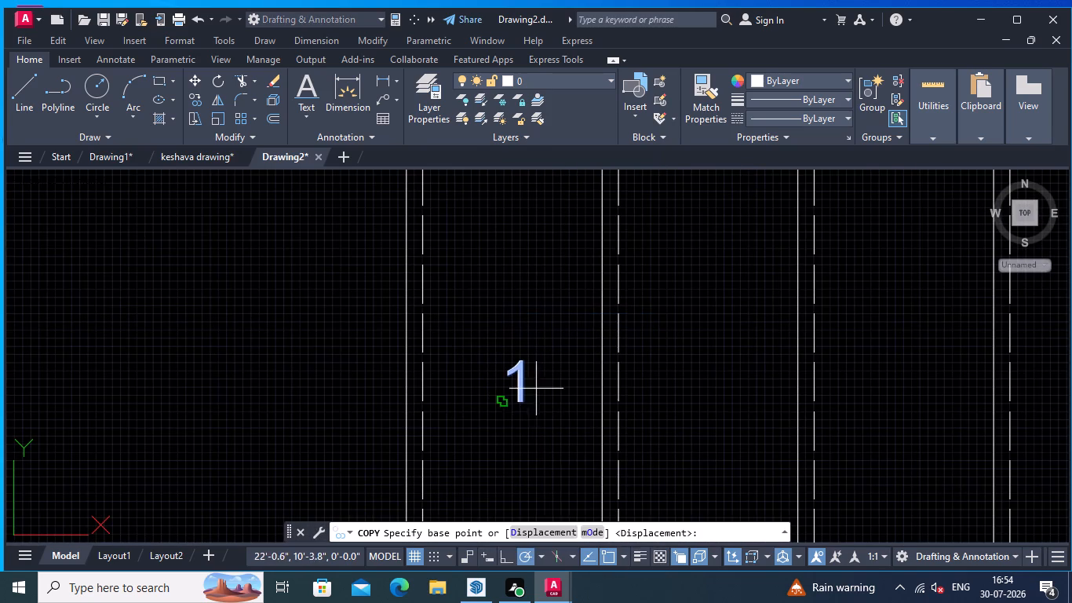
click(520, 384)
middle_drag(696, 394, 635, 356)
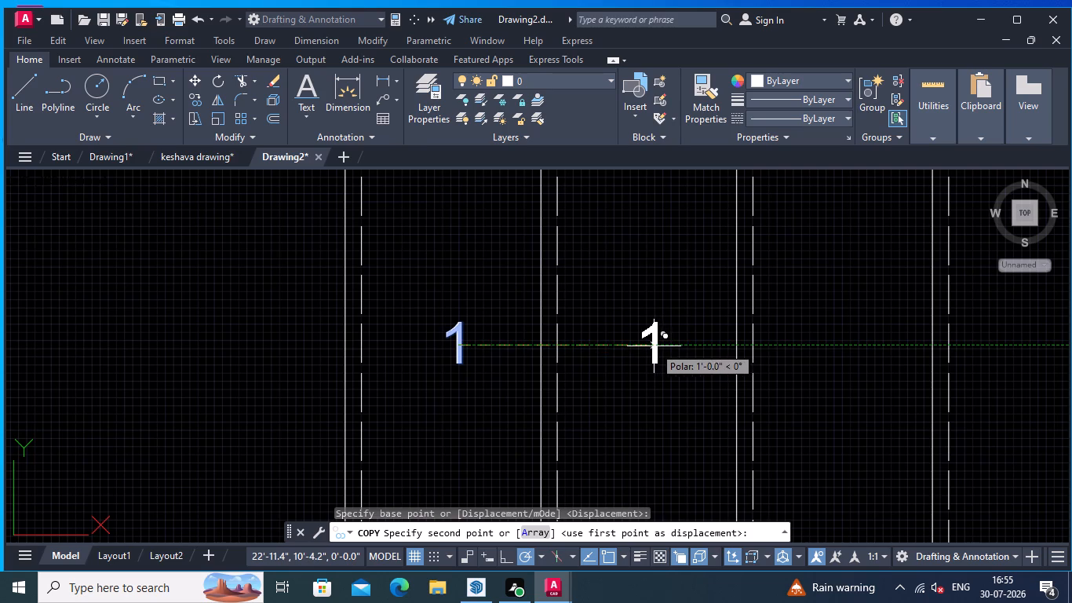
click(654, 346)
click(842, 345)
scroll(913, 376, down, 1)
middle_drag(857, 384, 706, 395)
click(832, 367)
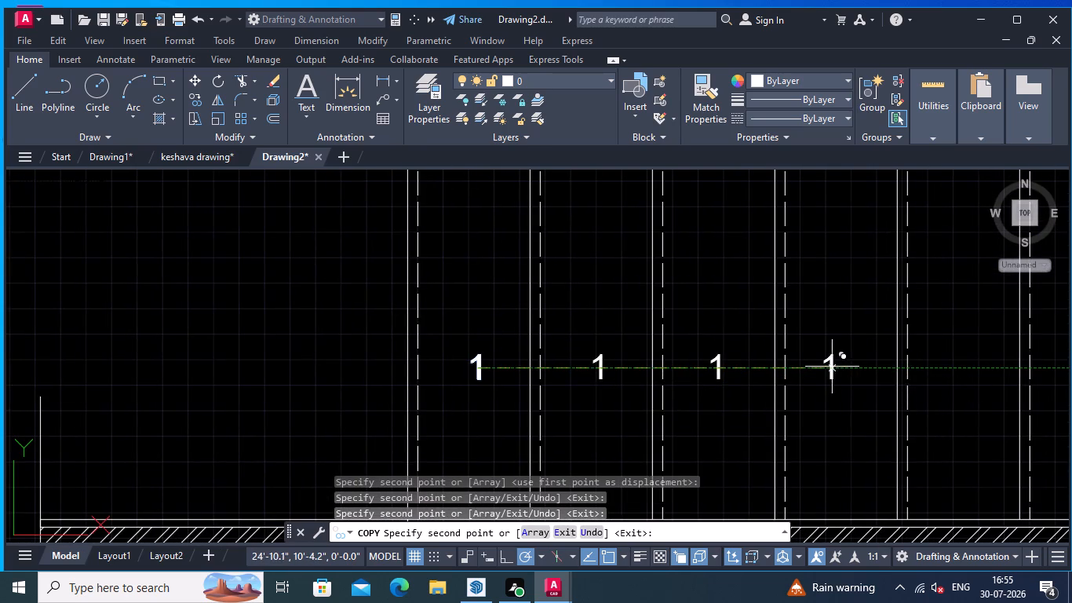
click(971, 366)
Place further copies of the number 1 in the sixth through ninth treads of the lower flight, along the same row.
scroll(974, 378, down, 1)
middle_drag(963, 390, 837, 394)
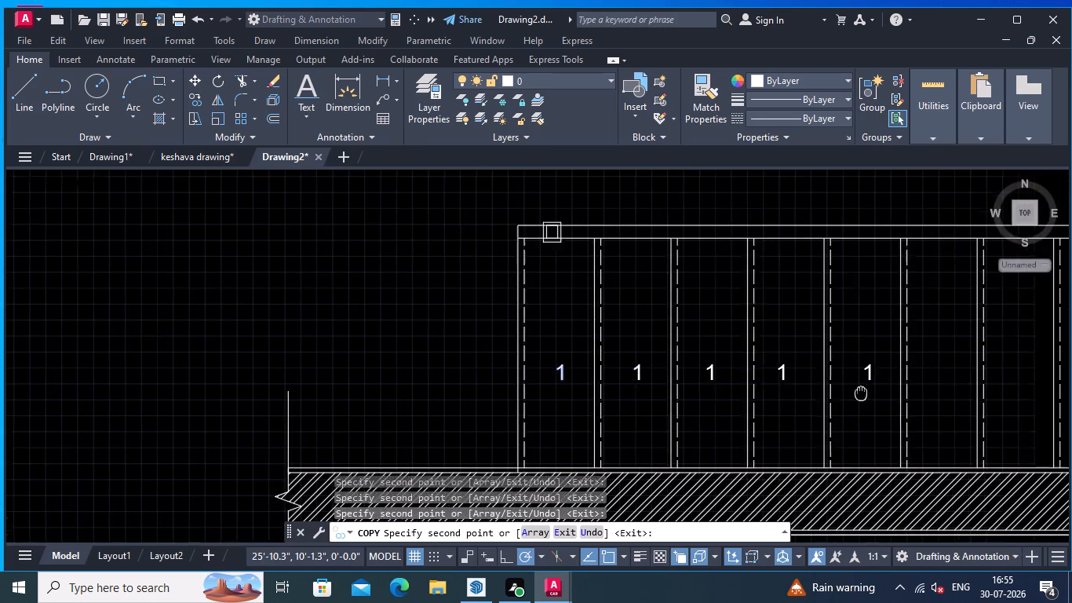
middle_drag(837, 394, 747, 395)
click(824, 375)
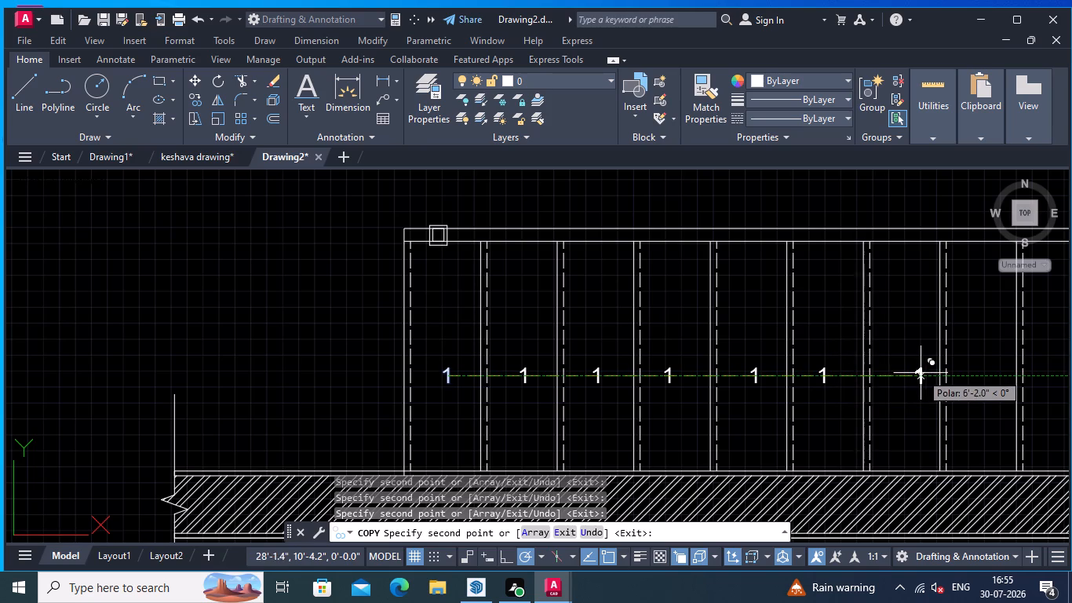
click(908, 373)
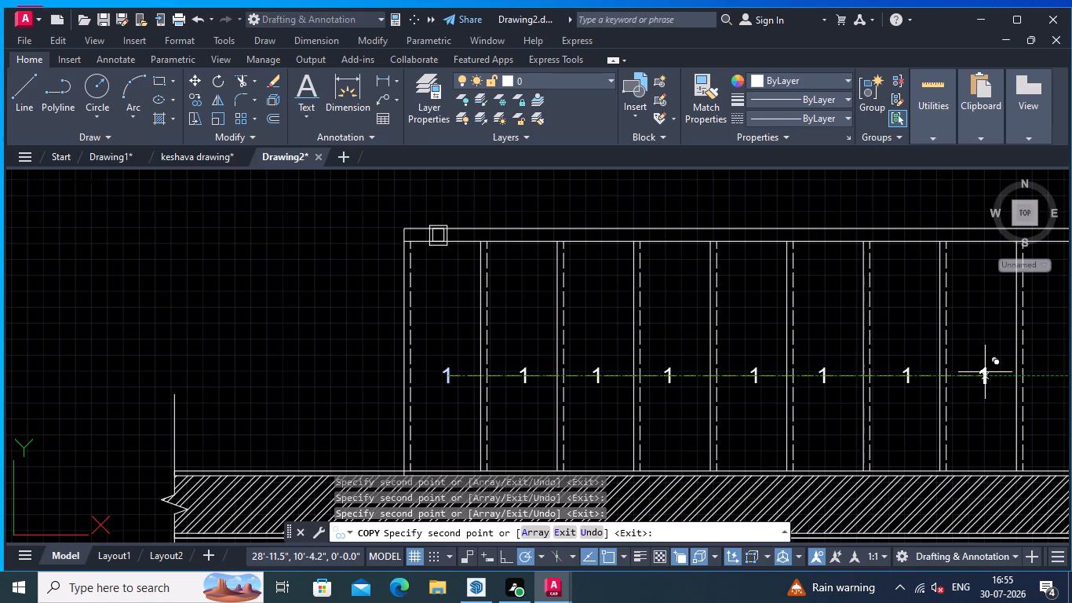
click(986, 372)
middle_drag(999, 384, 812, 400)
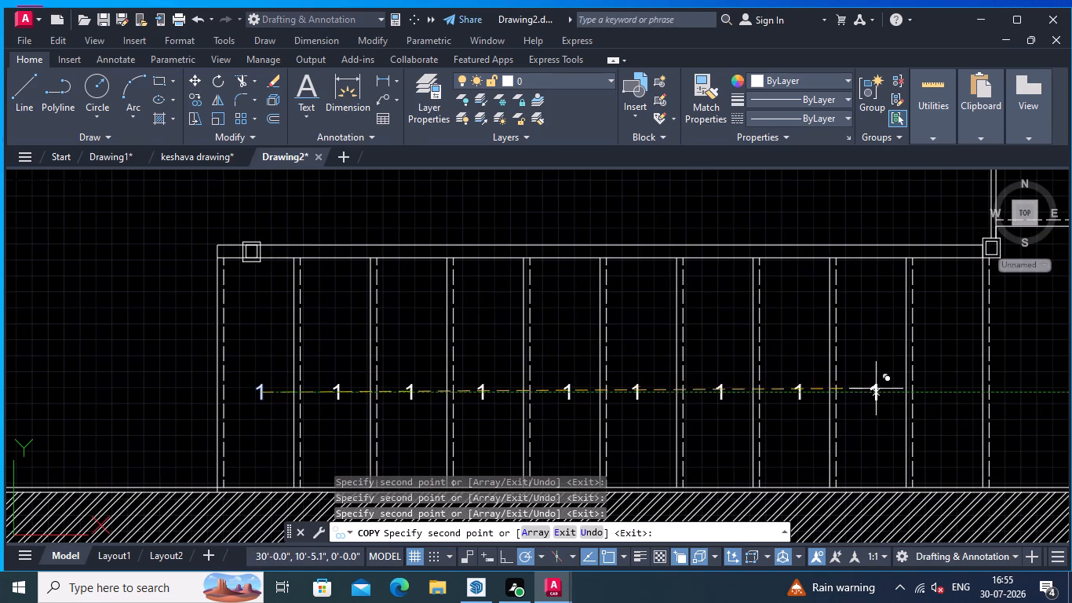
click(877, 393)
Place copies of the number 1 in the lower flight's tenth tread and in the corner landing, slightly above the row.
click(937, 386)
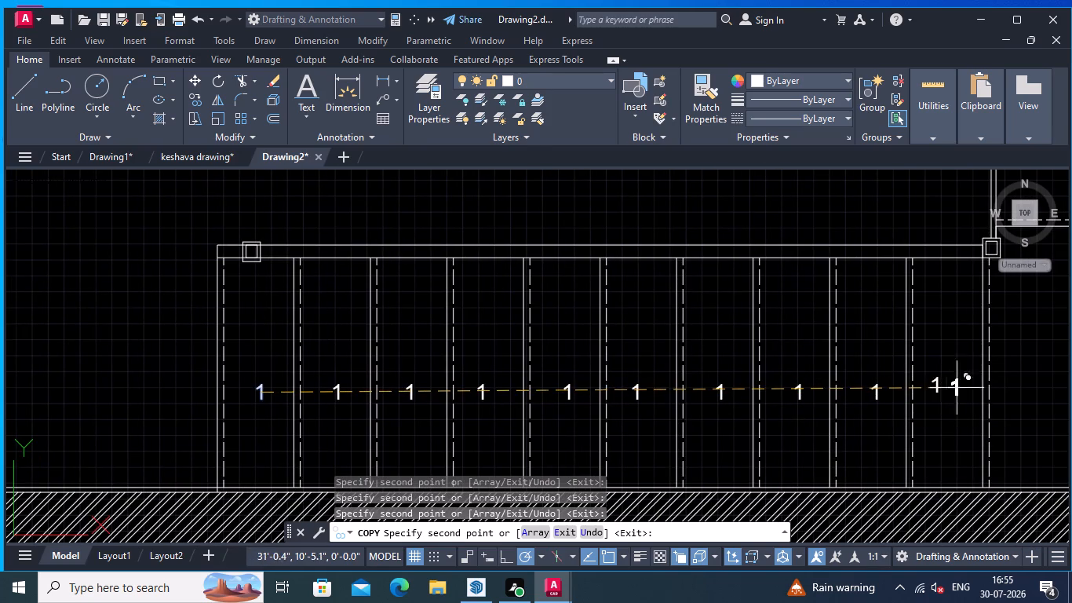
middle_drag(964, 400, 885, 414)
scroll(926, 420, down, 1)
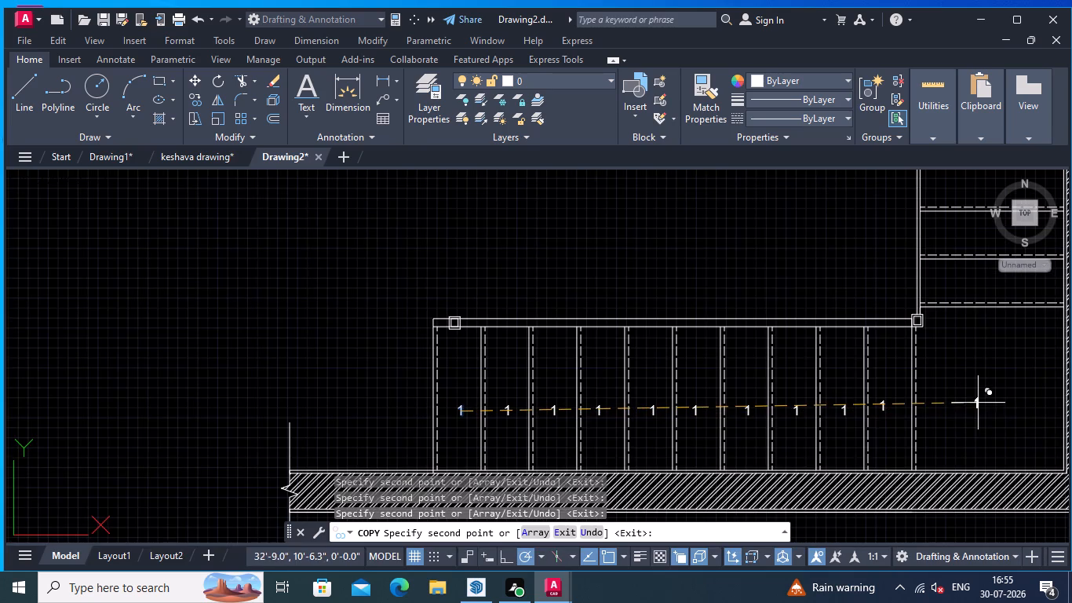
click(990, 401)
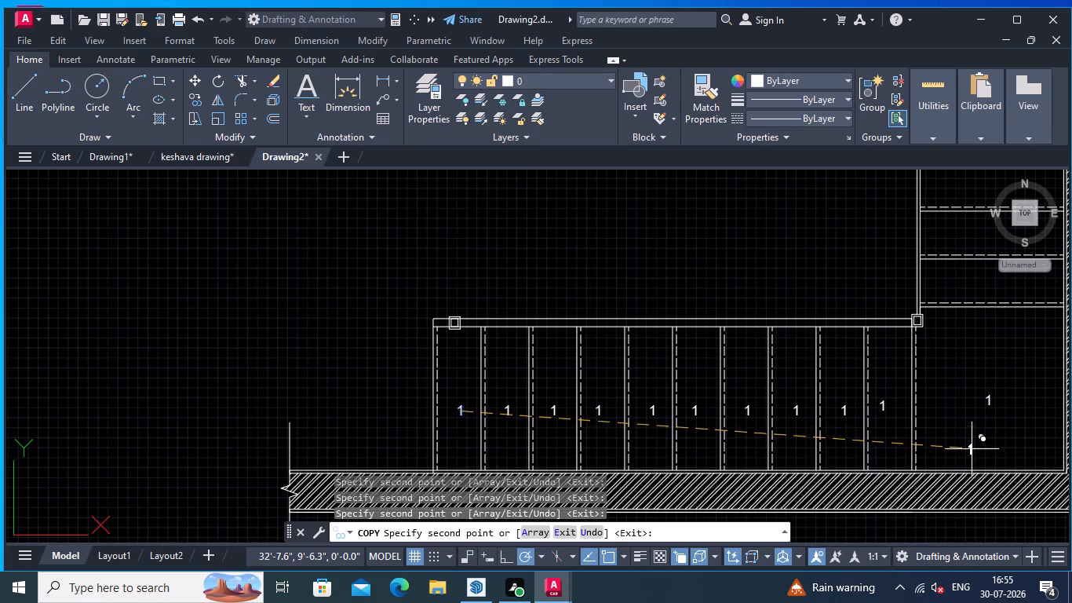
Place a copy of the number 1 in the corner landing, level with the row and 11'-0" from the first tread's number.
scroll(914, 398, down, 1)
middle_drag(934, 382, 921, 345)
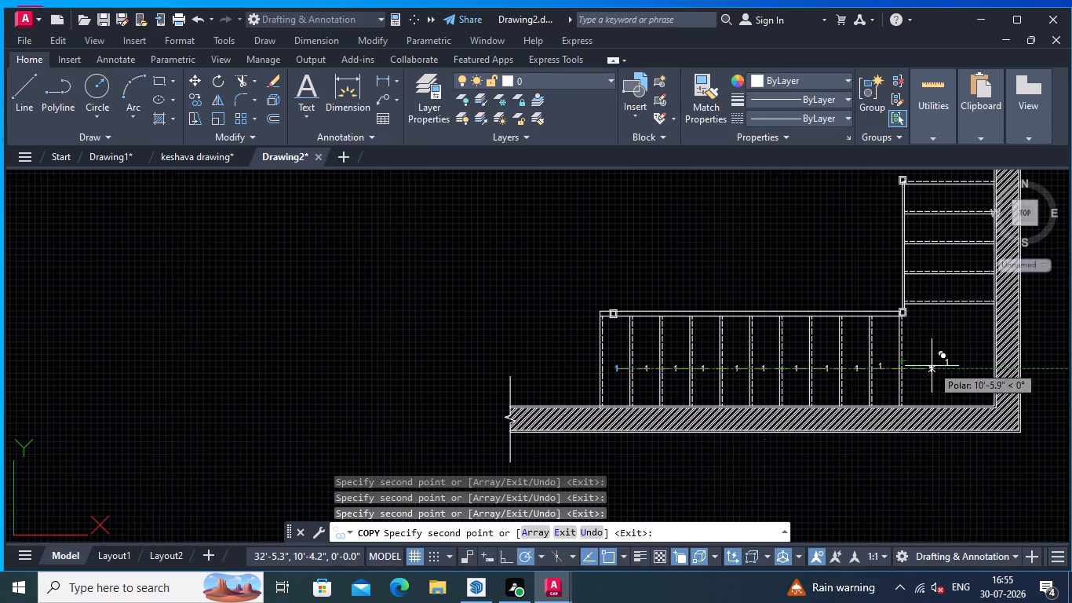
scroll(932, 366, up, 2)
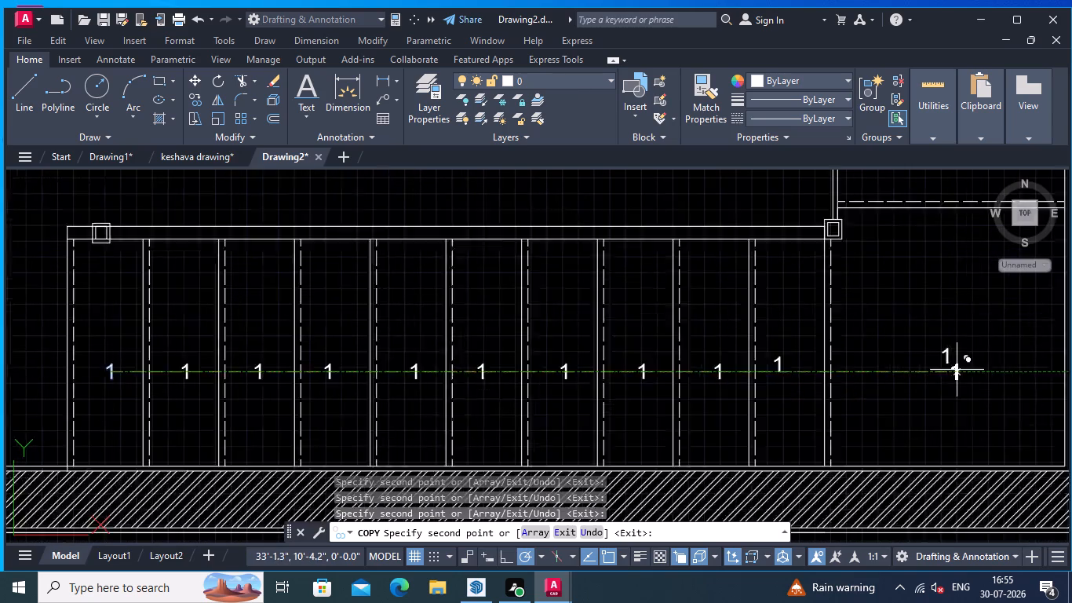
scroll(957, 370, up, 1)
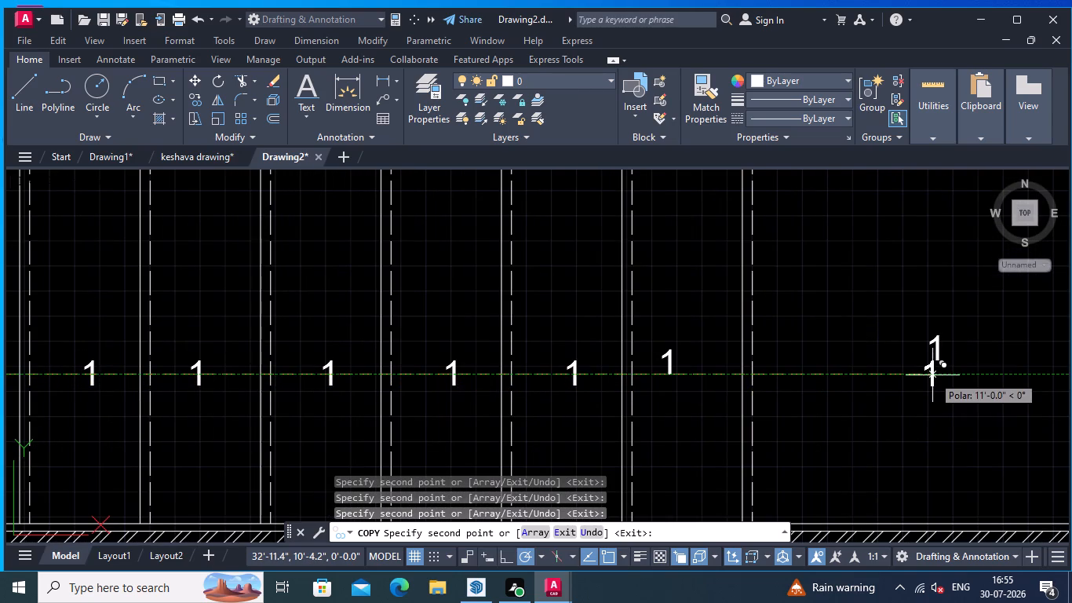
click(932, 375)
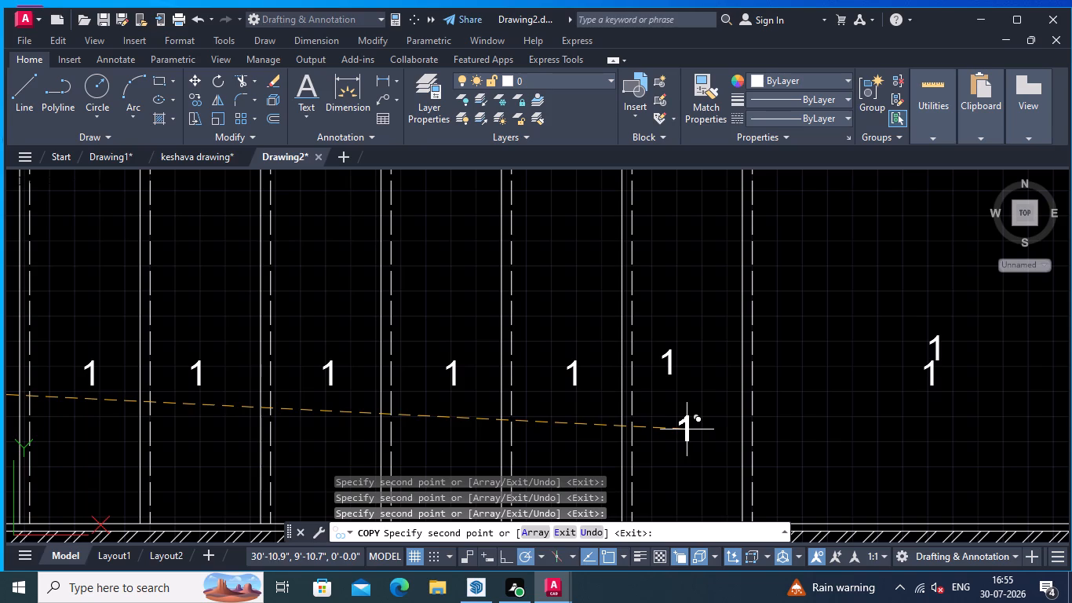
key(Escape)
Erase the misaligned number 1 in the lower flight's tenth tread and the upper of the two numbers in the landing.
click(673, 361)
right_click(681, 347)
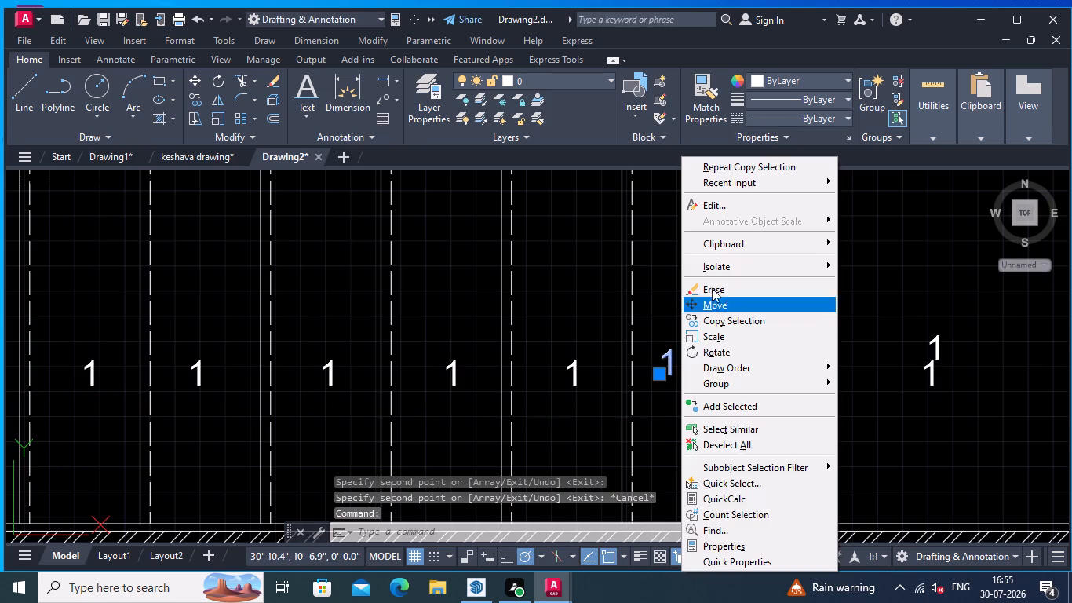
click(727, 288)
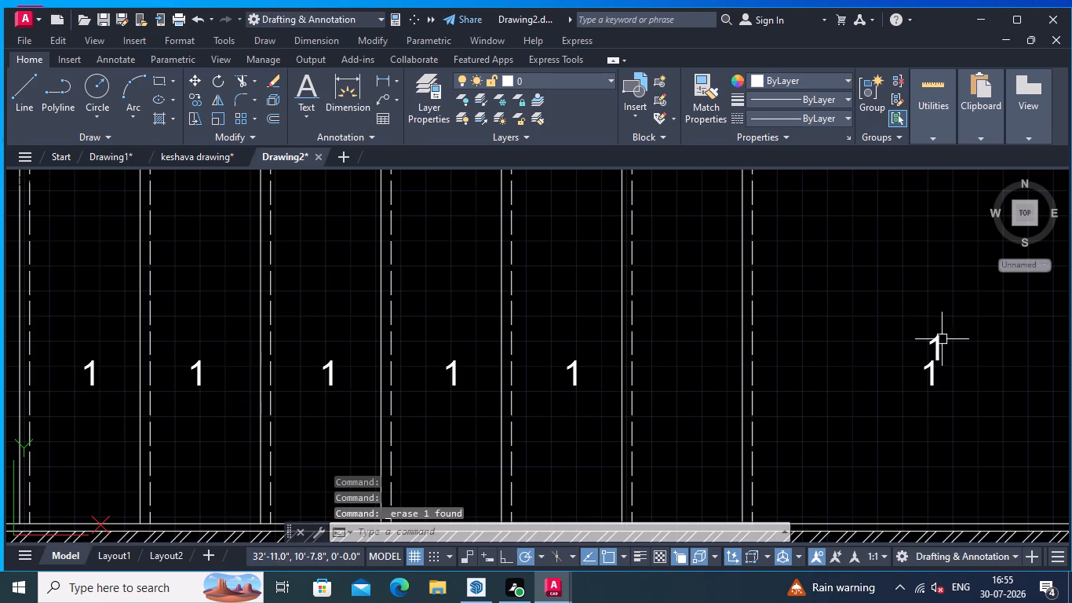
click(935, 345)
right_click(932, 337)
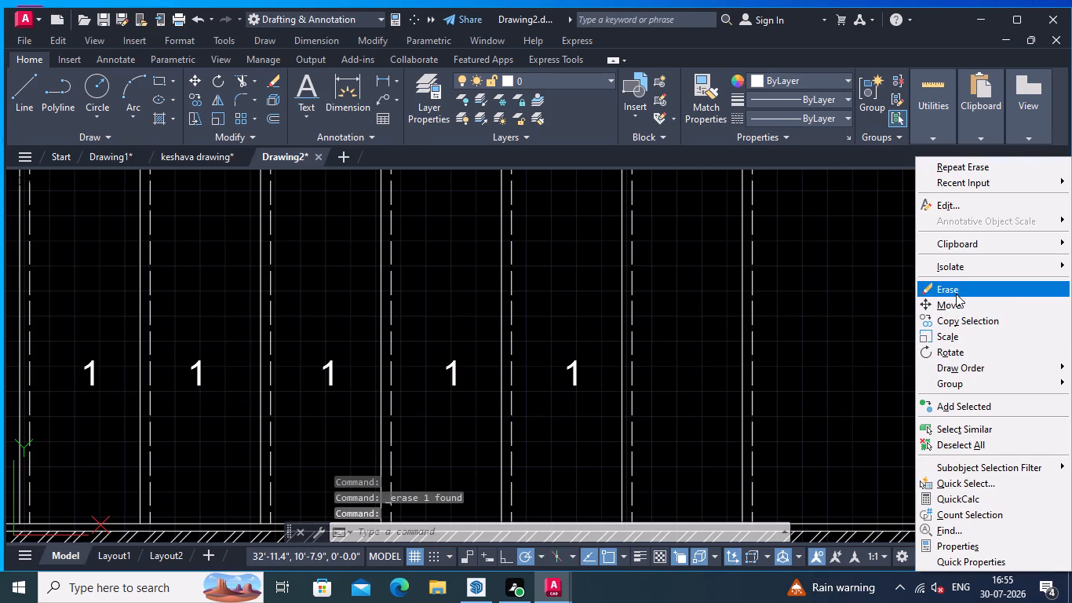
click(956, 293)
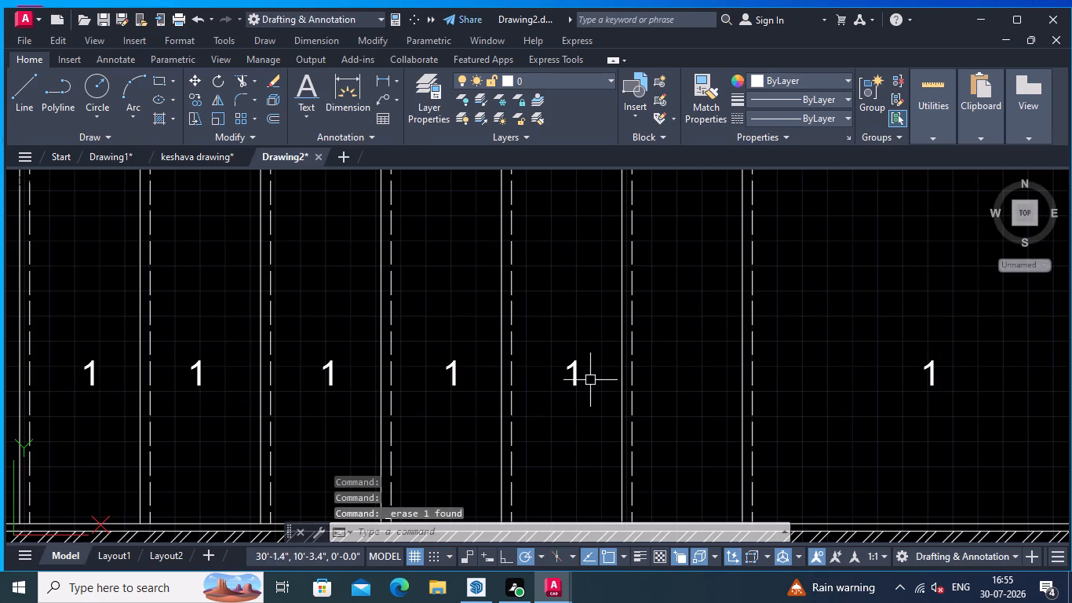
Copy the ninth tread's number 1 horizontally about 1'-0" into the tenth tread of the lower flight.
click(580, 379)
right_click(582, 375)
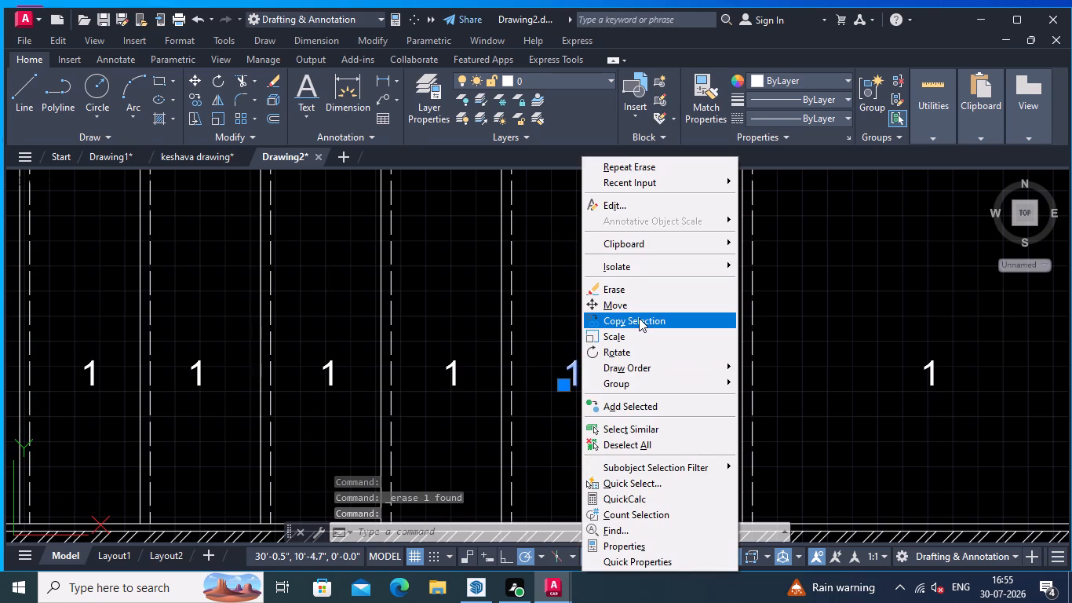
click(639, 318)
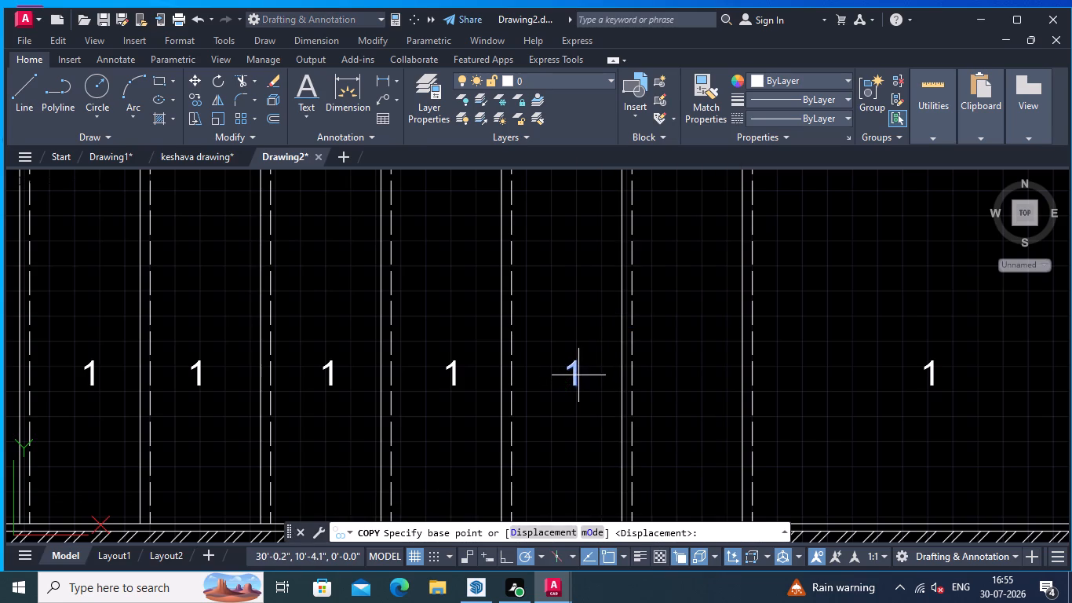
click(576, 375)
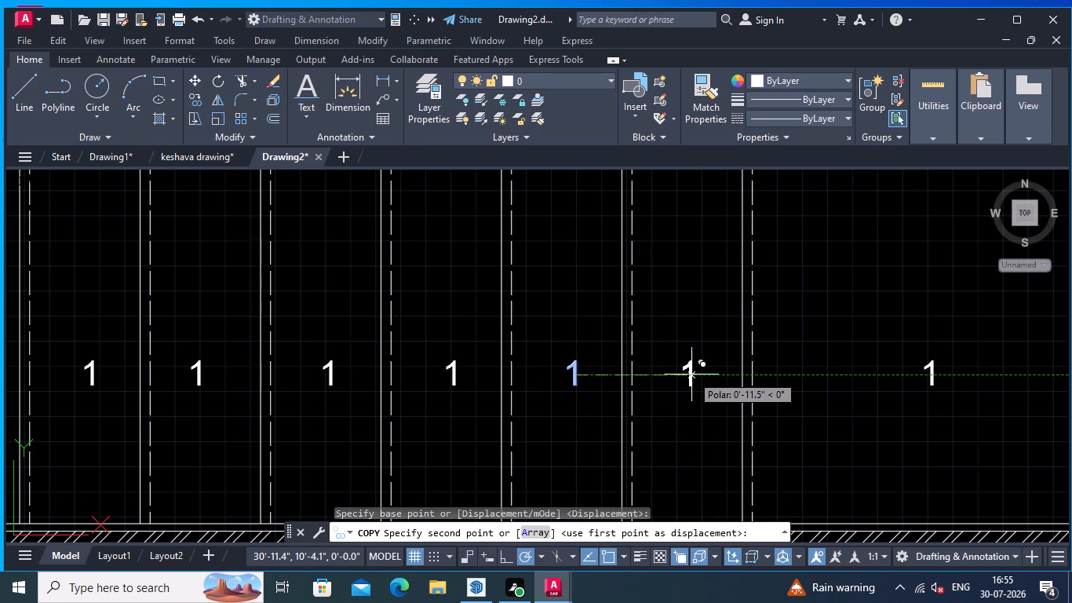
click(694, 375)
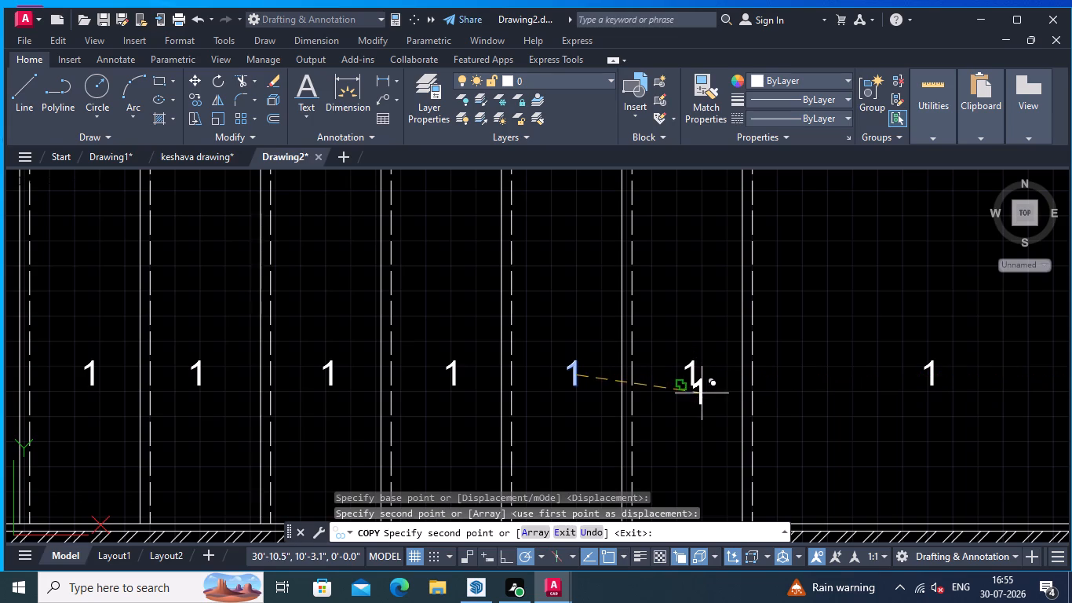
key(Escape)
Copy the corner landing's number 1 straight up into the first two treads of the upper flight.
scroll(701, 410, down, 3)
middle_drag(700, 419, 874, 385)
middle_drag(913, 363, 772, 455)
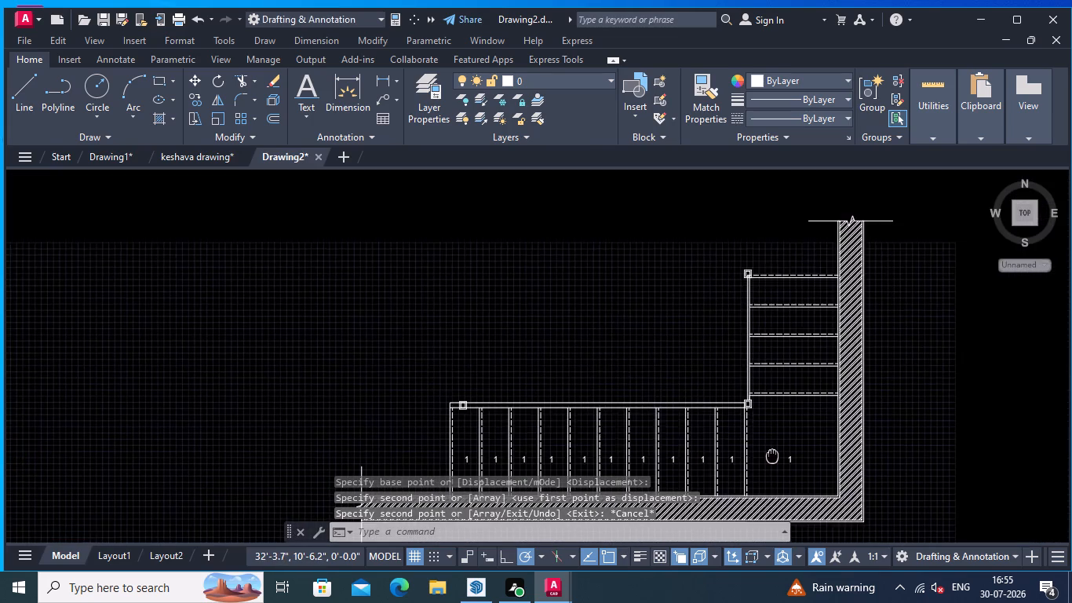
middle_drag(772, 455, 720, 486)
middle_drag(773, 462, 709, 485)
middle_drag(701, 486, 716, 388)
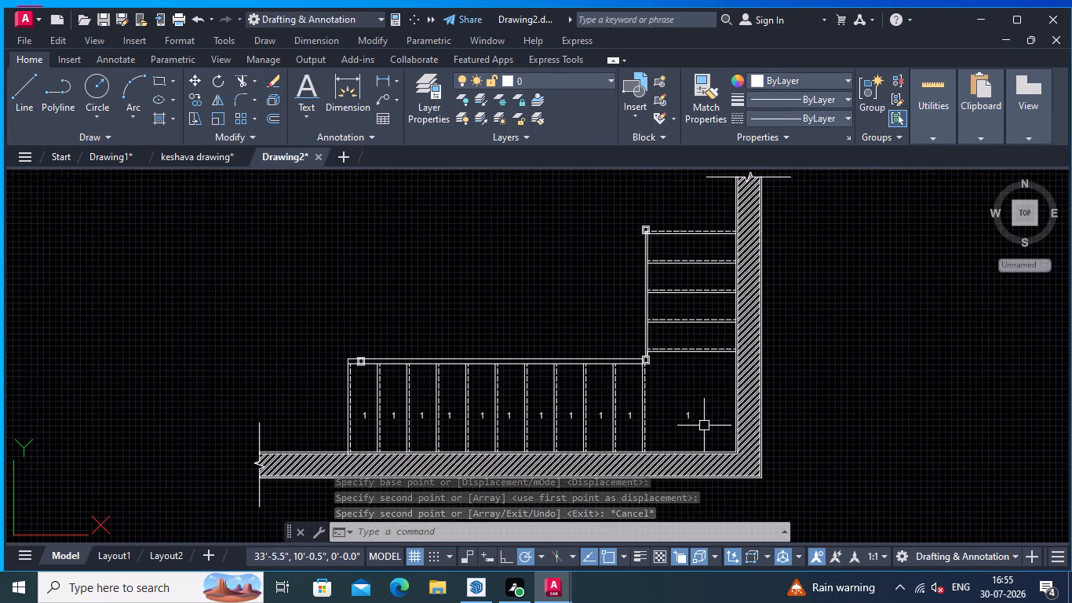
click(700, 433)
click(686, 412)
right_click(686, 404)
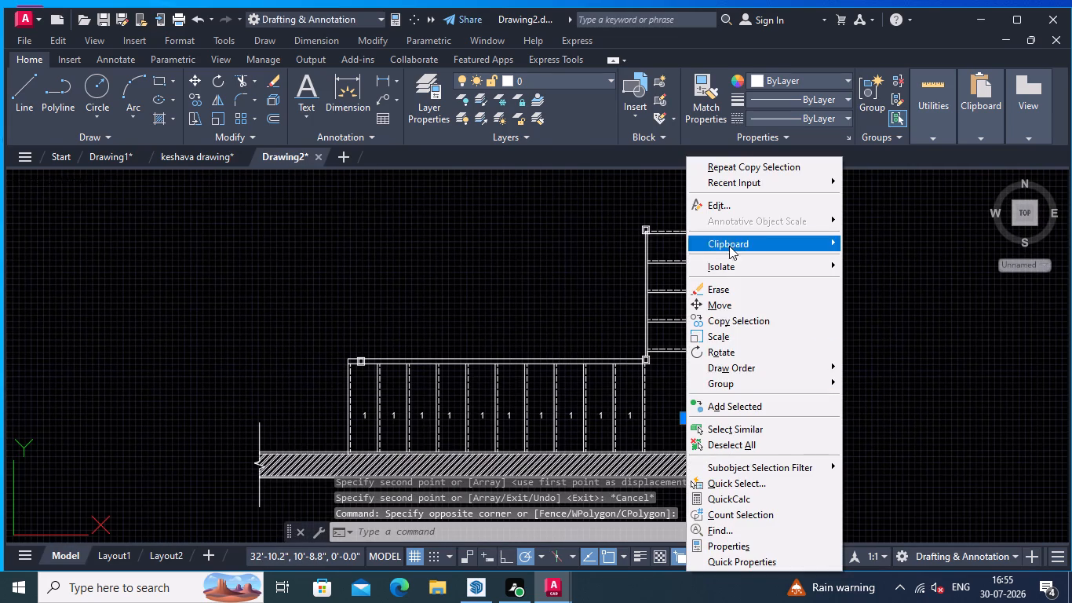
click(759, 321)
scroll(702, 439, up, 1)
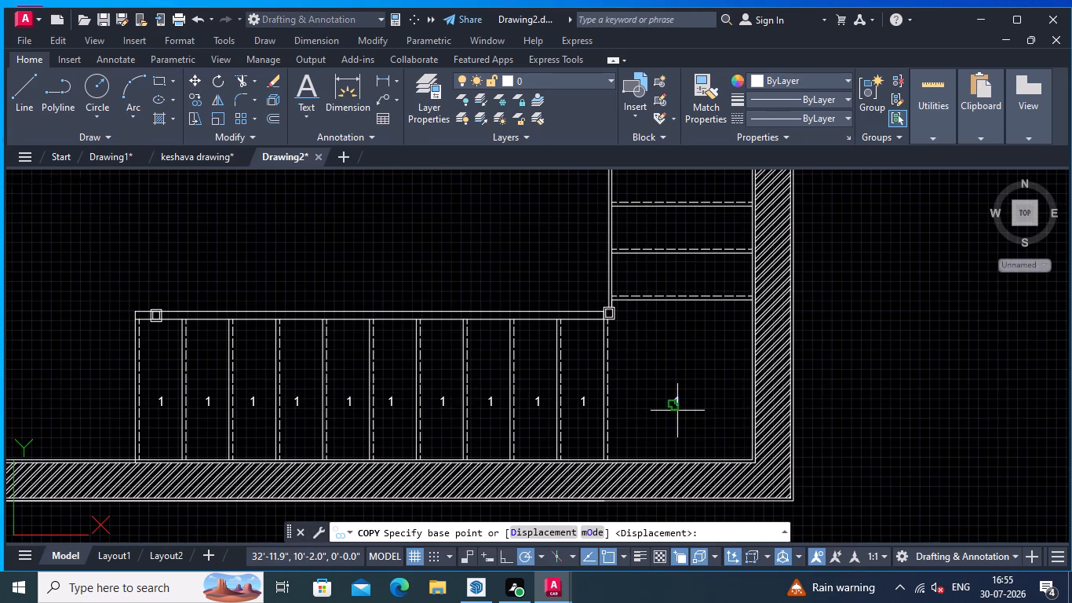
scroll(680, 400, up, 1)
click(674, 402)
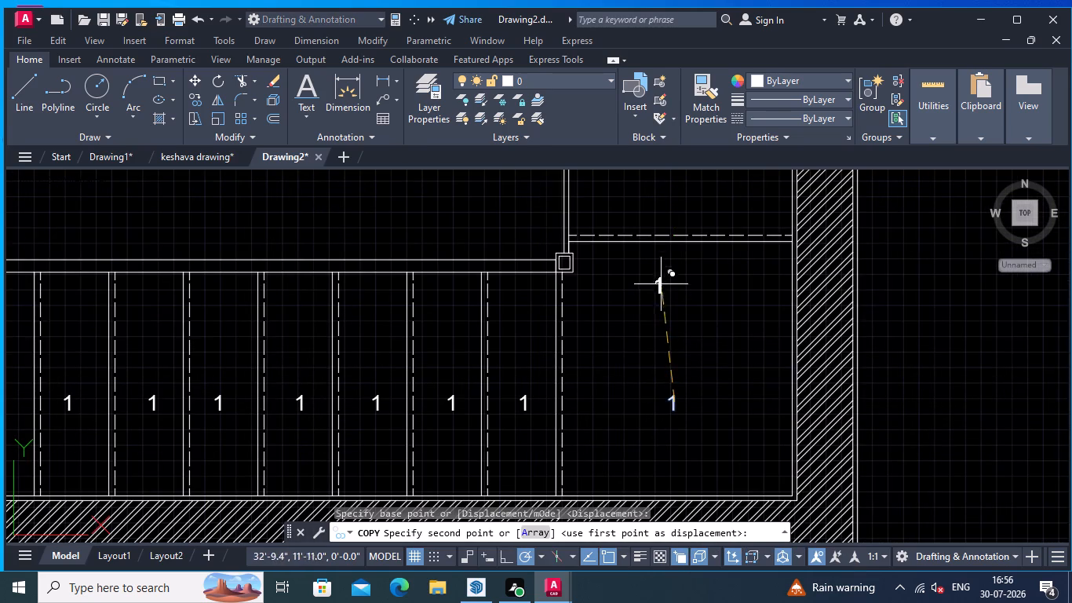
middle_drag(673, 218, 662, 320)
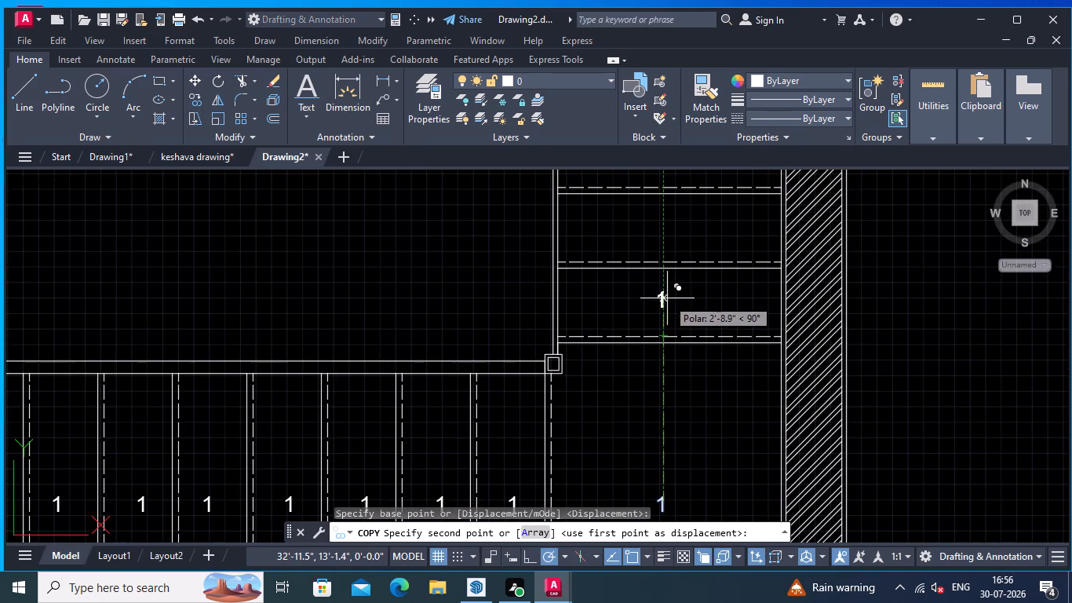
click(667, 301)
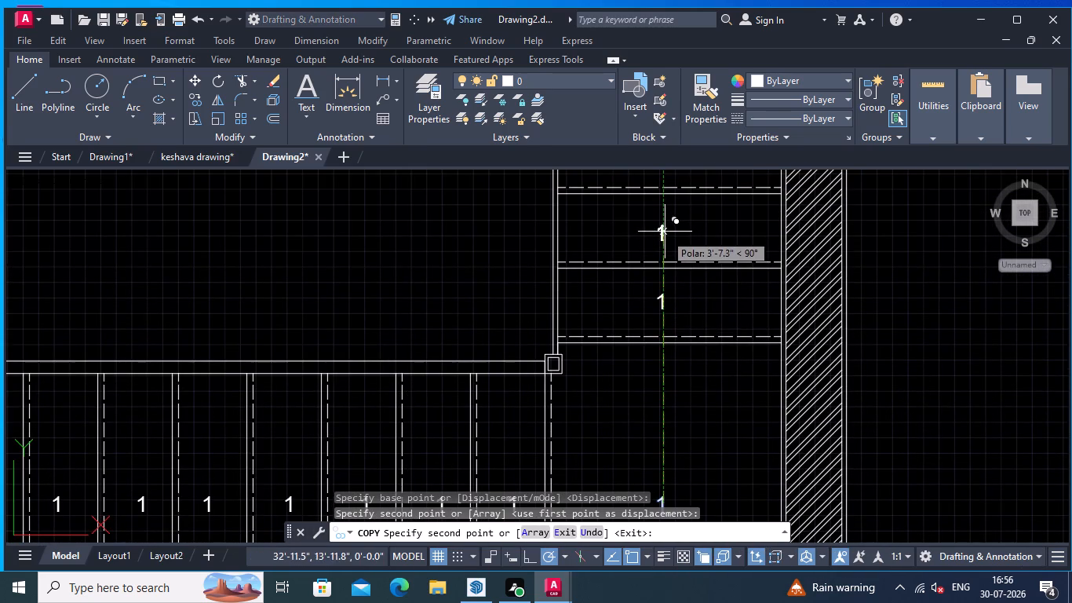
click(660, 217)
Place copies of the number 1 in the third and fourth treads of the upper flight, straight above the landing's number.
middle_drag(677, 229, 692, 380)
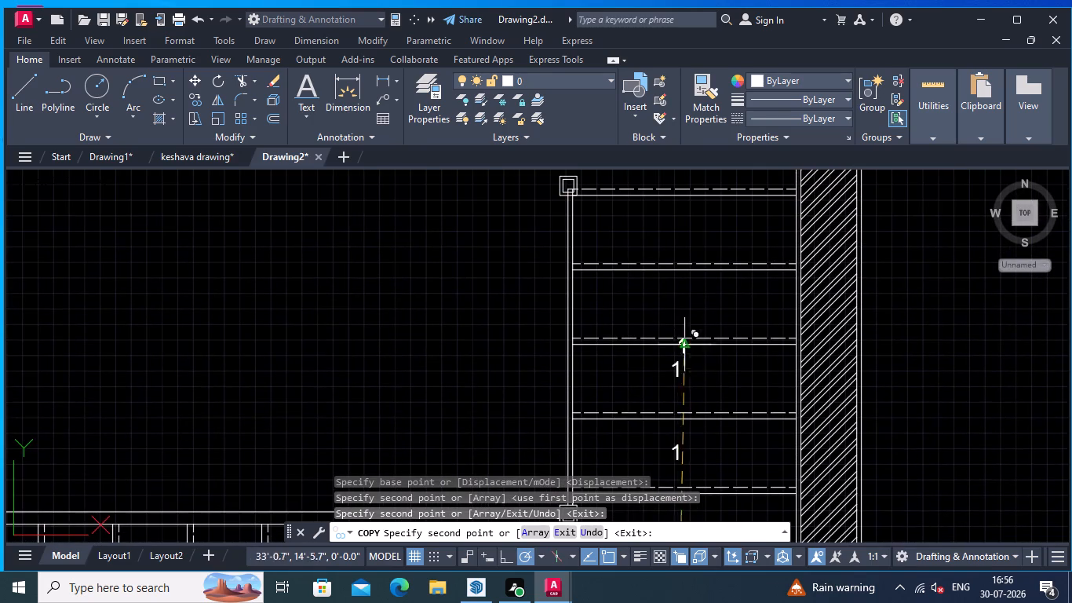
click(680, 296)
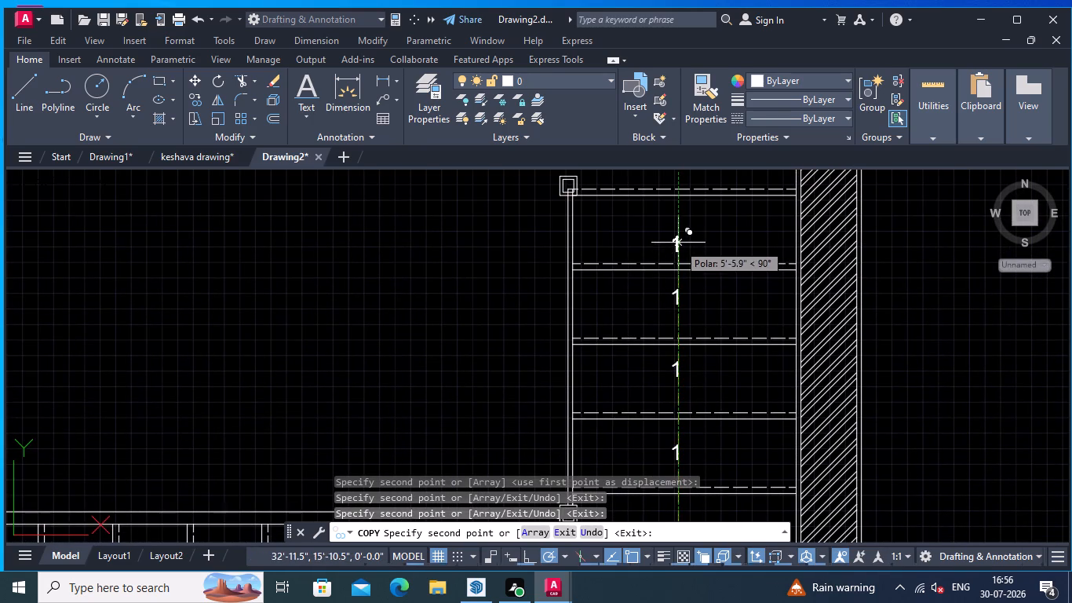
click(677, 229)
middle_drag(680, 236, 698, 349)
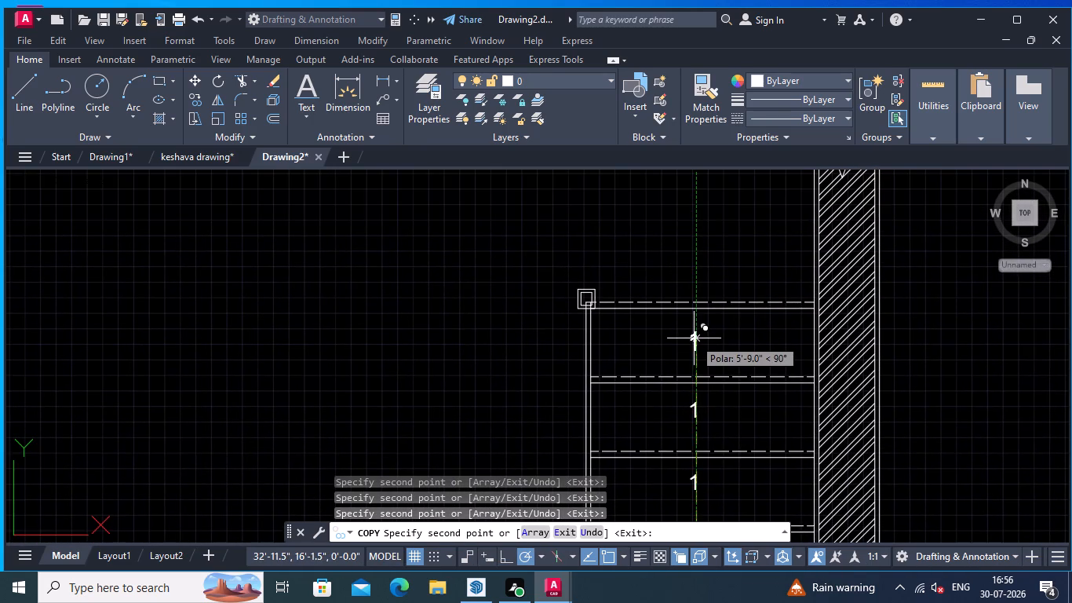
key(Return)
scroll(741, 375, down, 2)
middle_drag(776, 400, 767, 258)
middle_drag(674, 397, 741, 382)
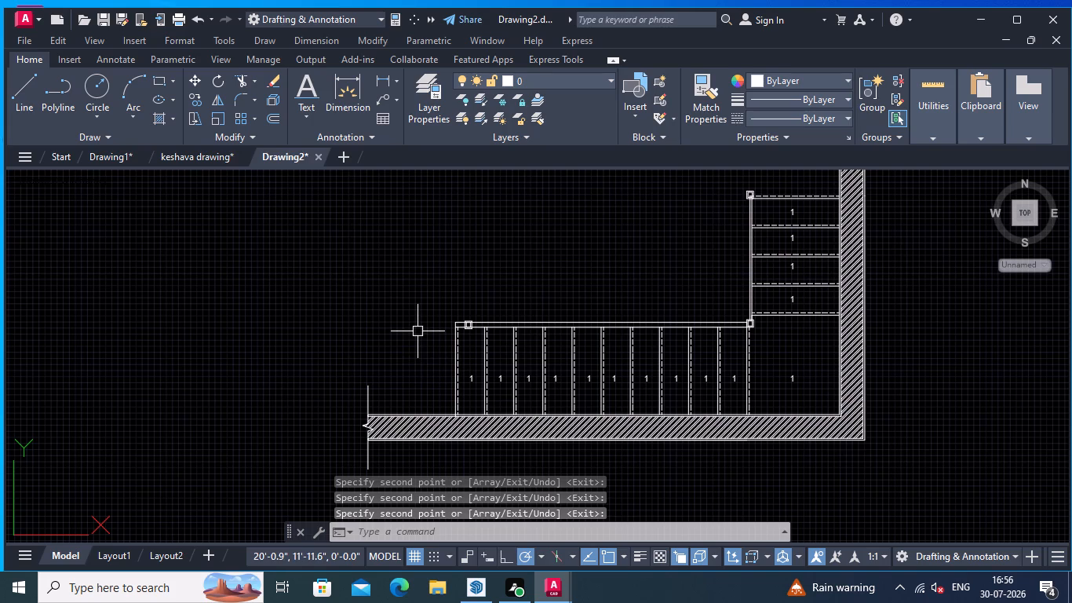
Renumber the texts from the lower flight's first tread through the landing to the top tread with TCOUNT: select-order, 1,1, Overwrite.
text(TCO)
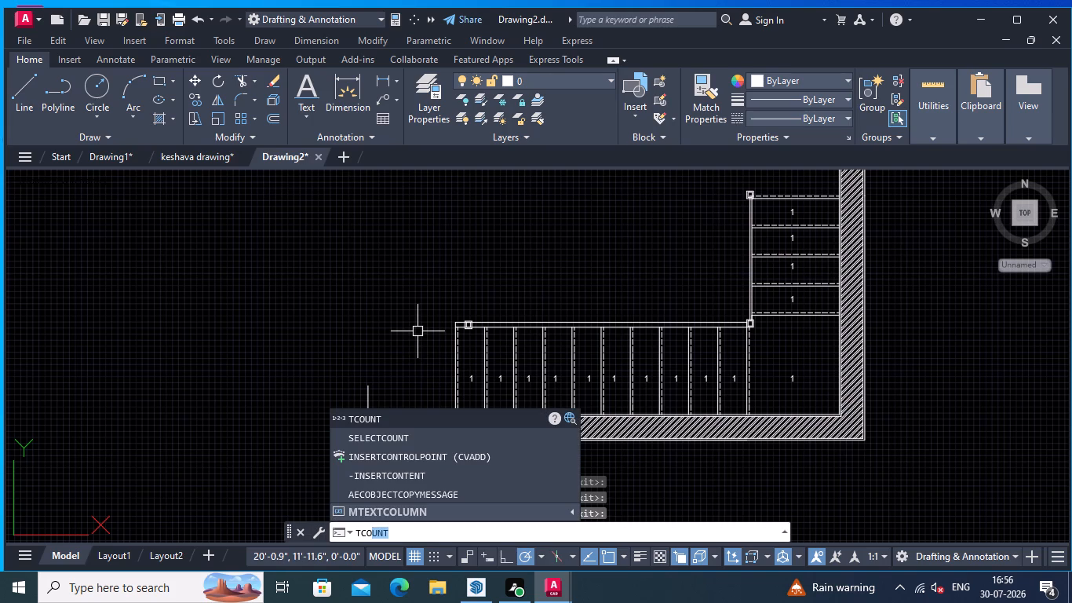
key(Return)
scroll(450, 367, up, 2)
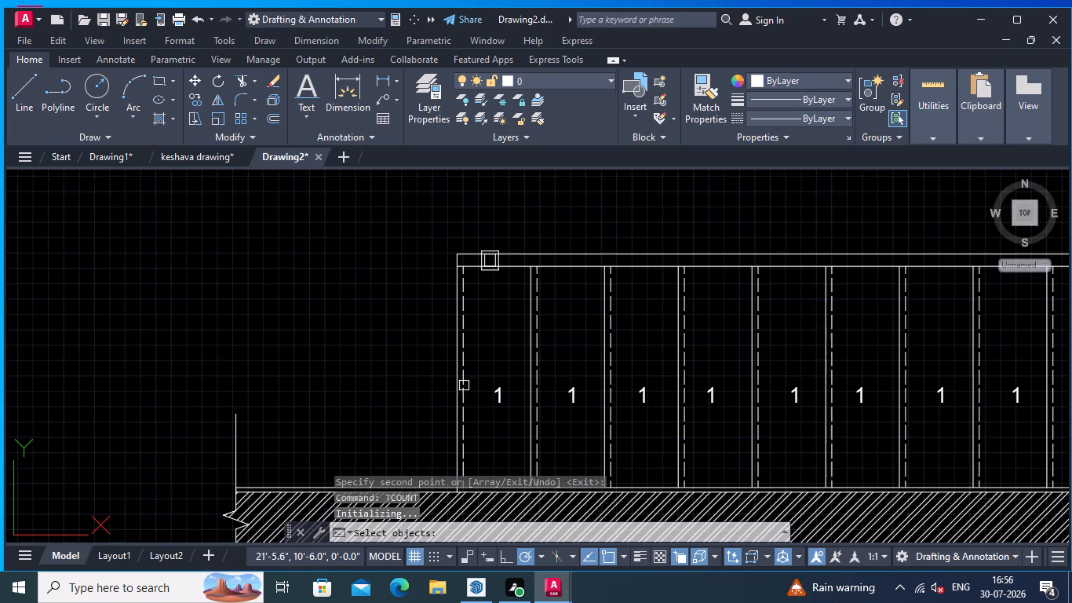
click(493, 397)
click(568, 392)
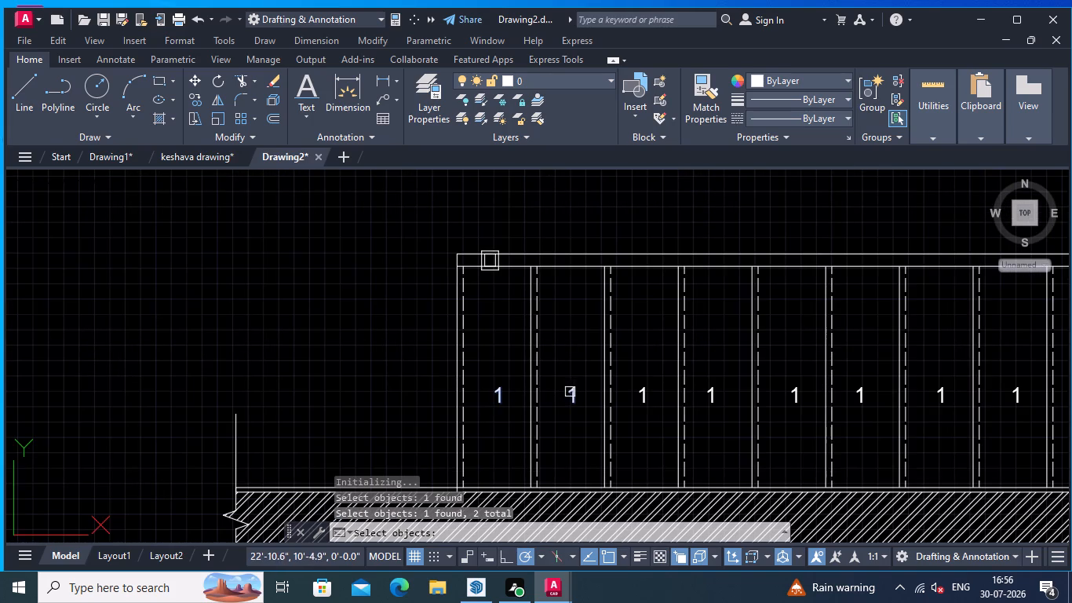
click(645, 401)
click(713, 401)
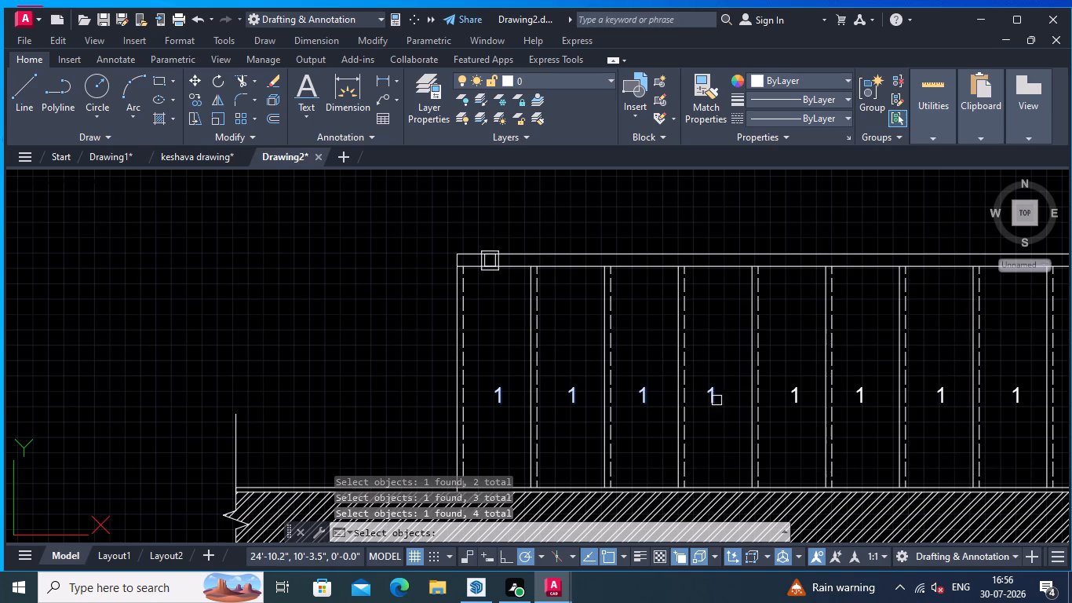
click(792, 402)
click(855, 400)
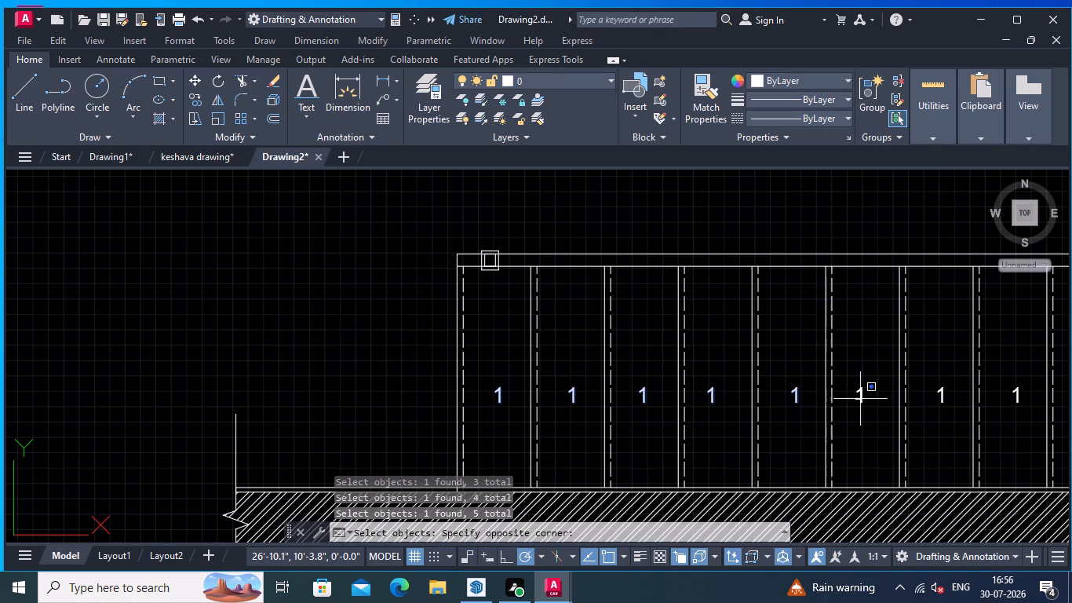
click(863, 399)
middle_drag(888, 399, 790, 415)
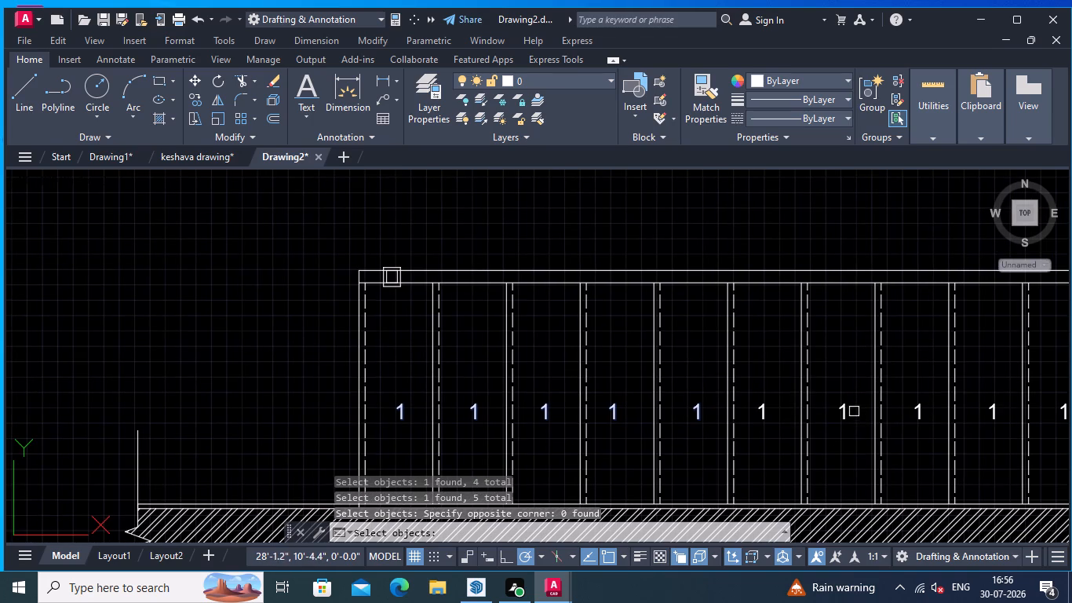
middle_drag(910, 435, 771, 439)
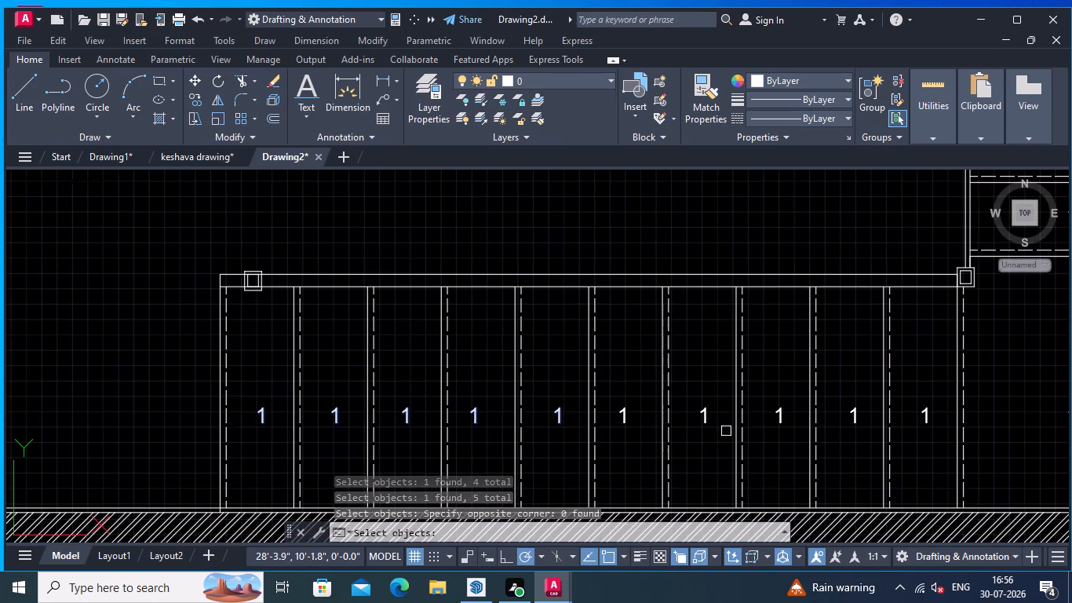
click(689, 418)
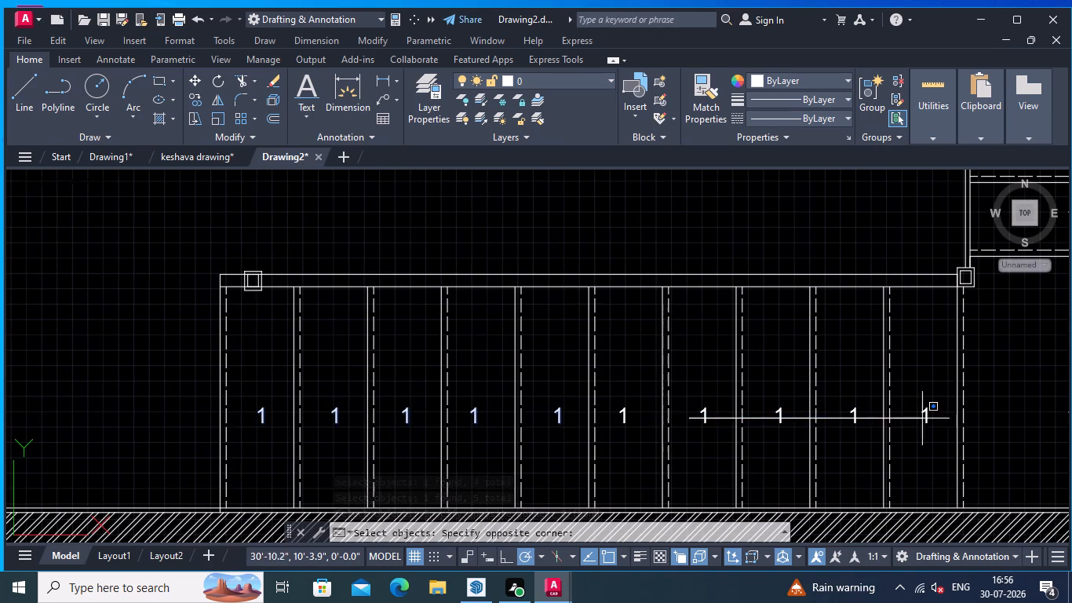
click(929, 410)
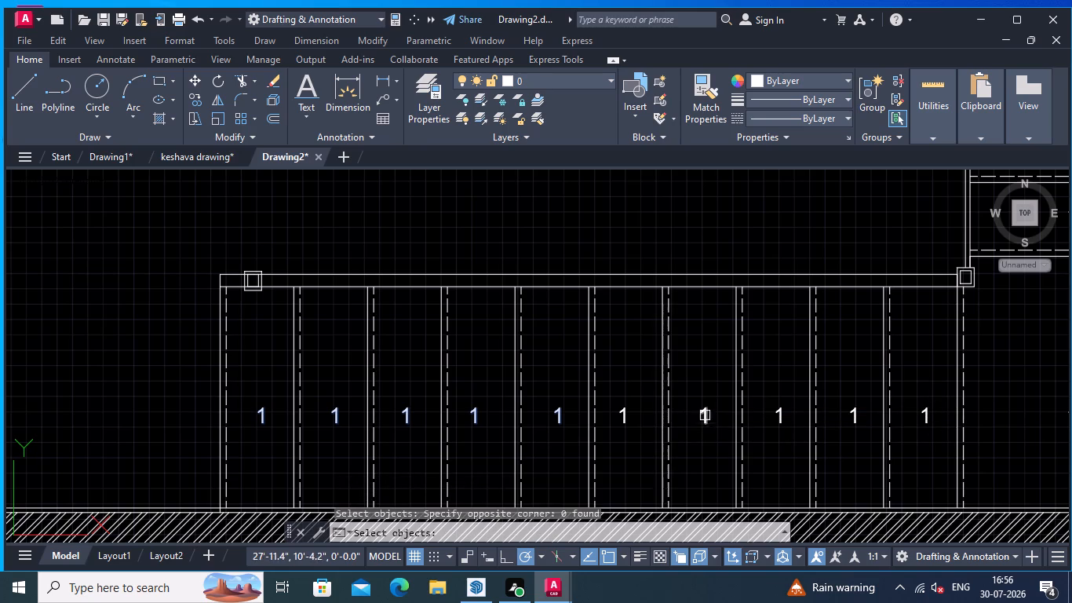
click(611, 422)
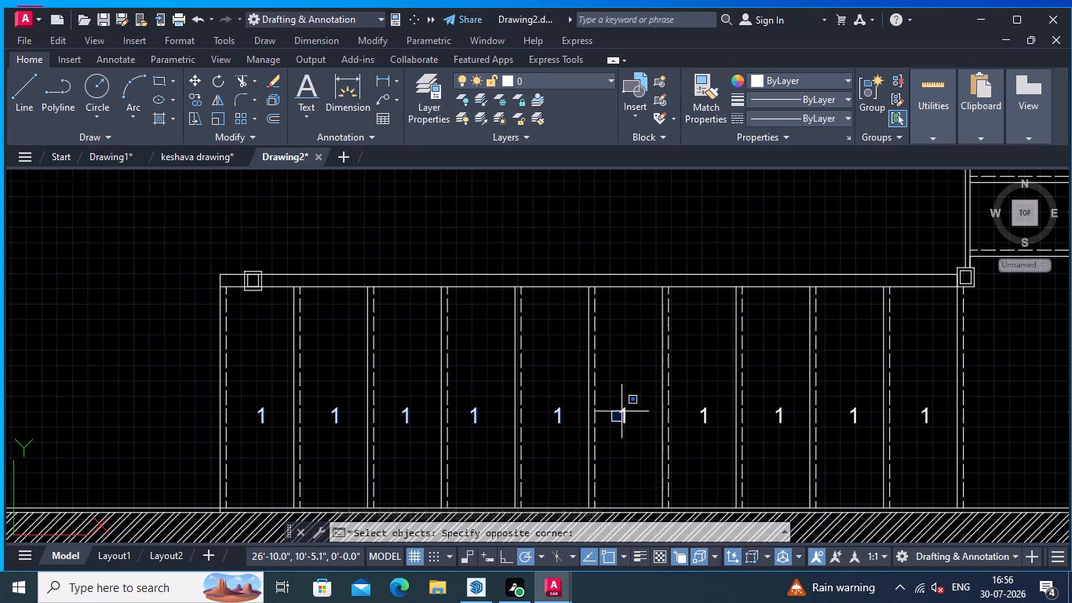
click(622, 411)
click(629, 422)
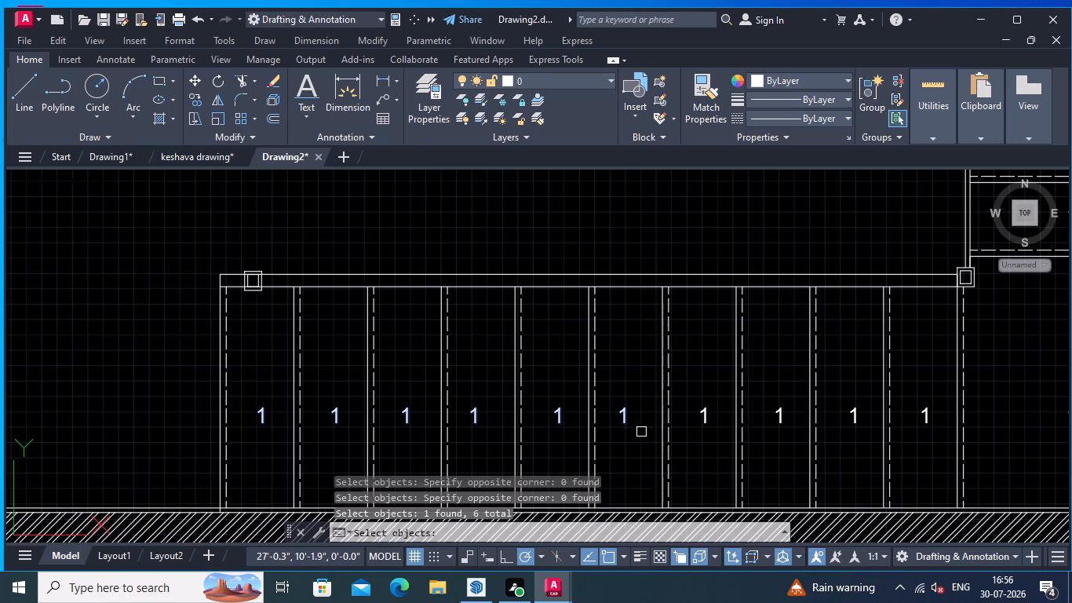
click(704, 421)
click(784, 421)
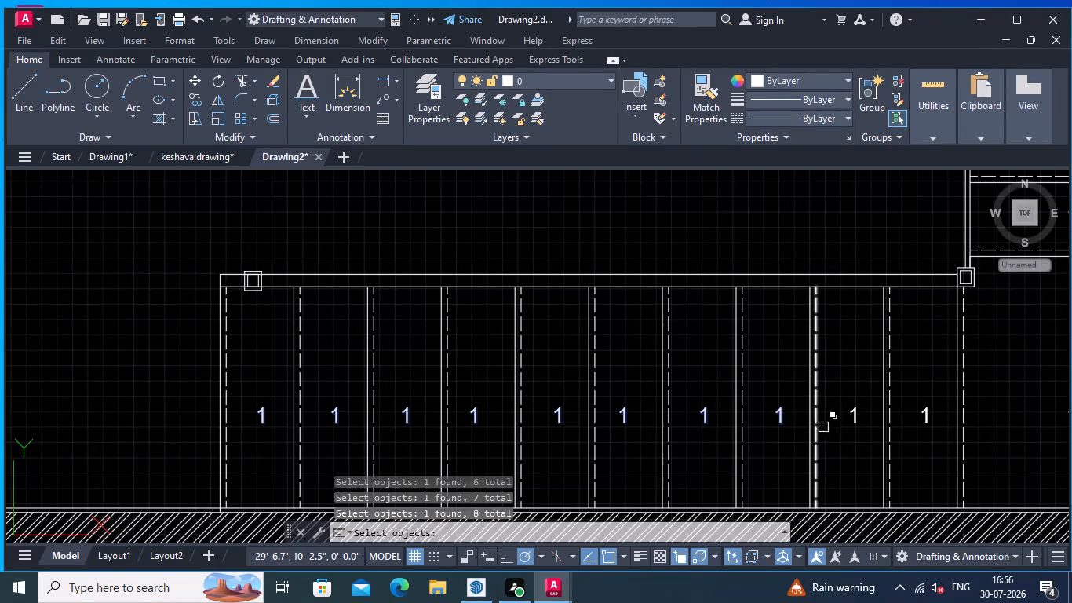
drag(852, 423, 862, 418)
click(863, 418)
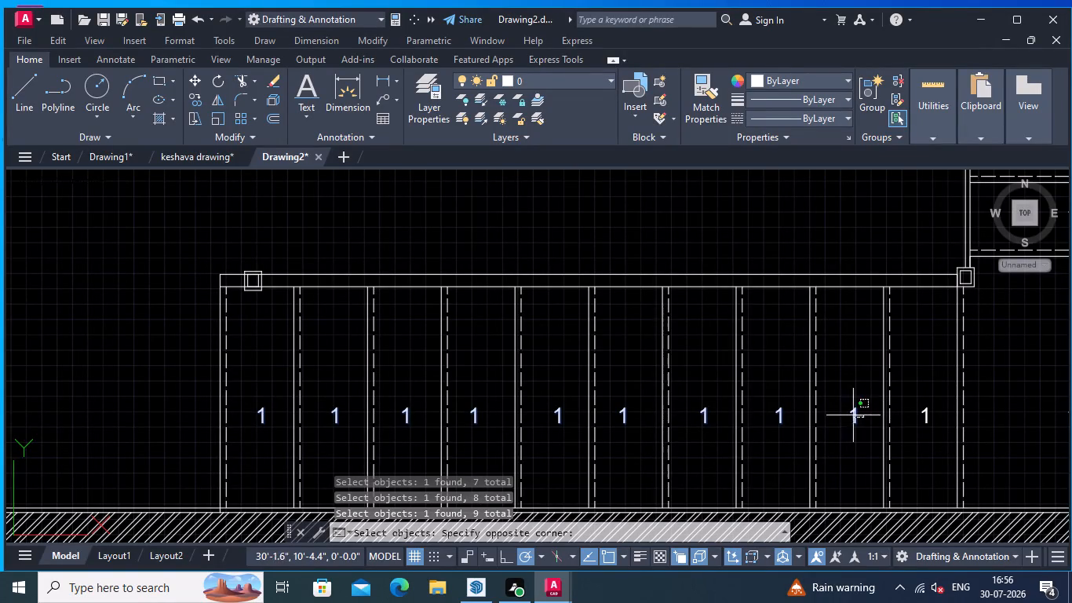
click(852, 417)
click(928, 421)
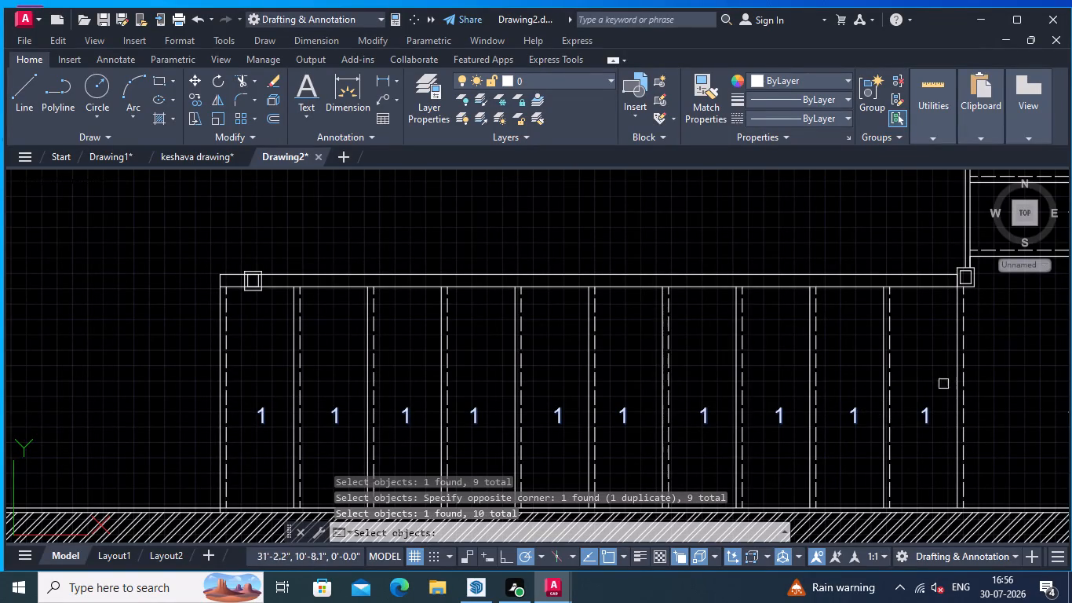
scroll(935, 373, down, 2)
middle_drag(929, 378, 837, 425)
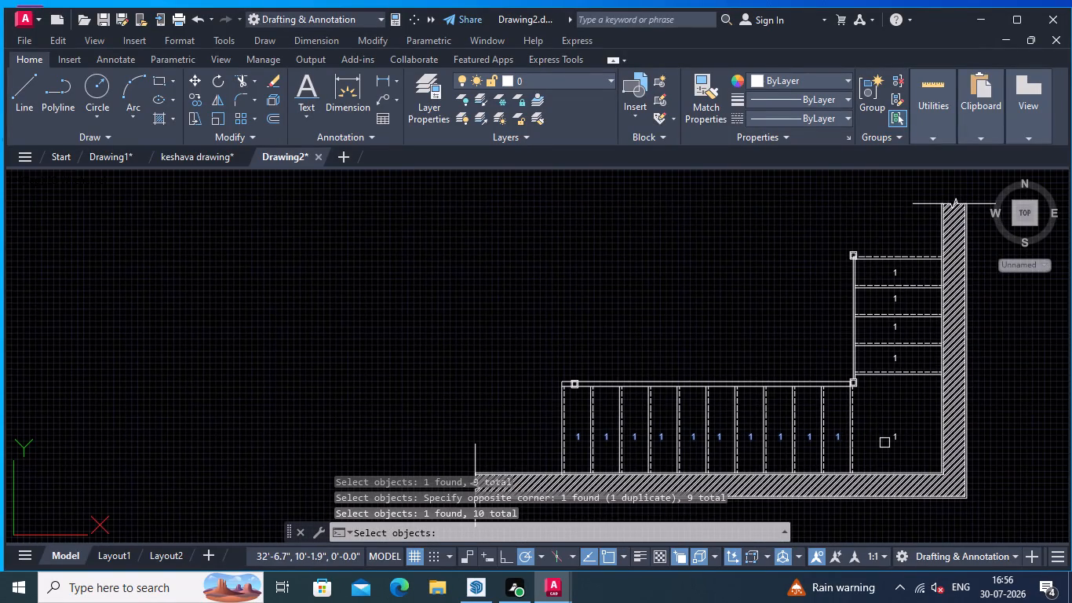
click(894, 437)
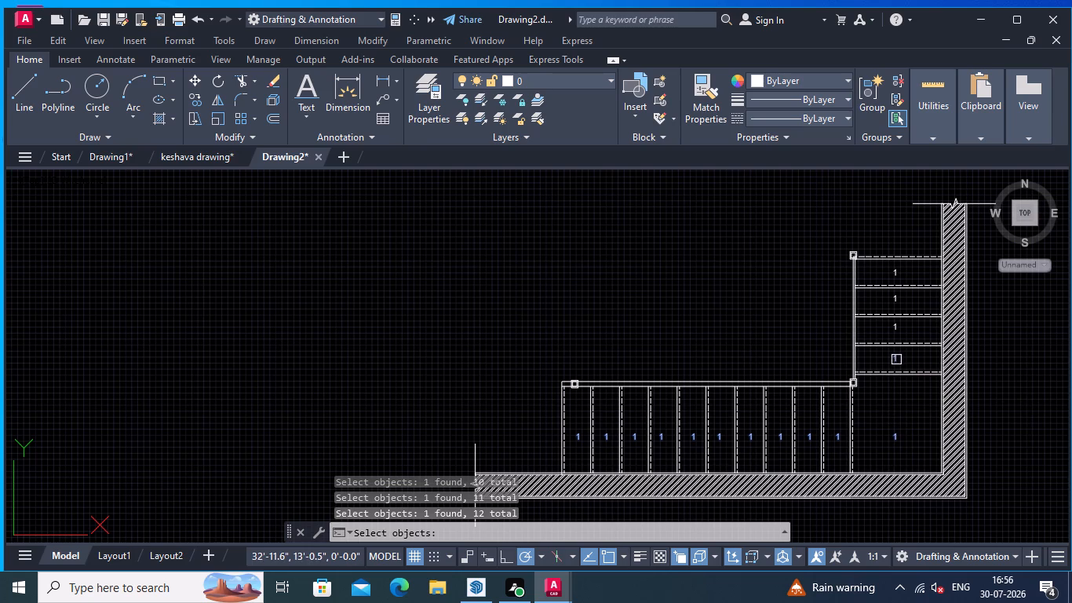
click(896, 360)
click(898, 327)
click(894, 295)
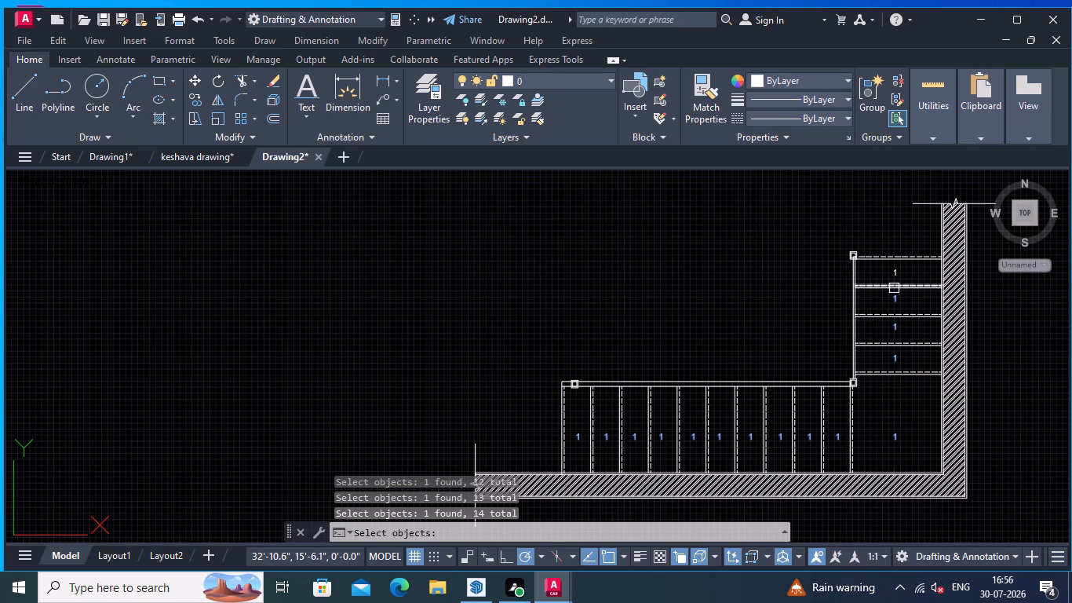
click(894, 269)
key(Return)
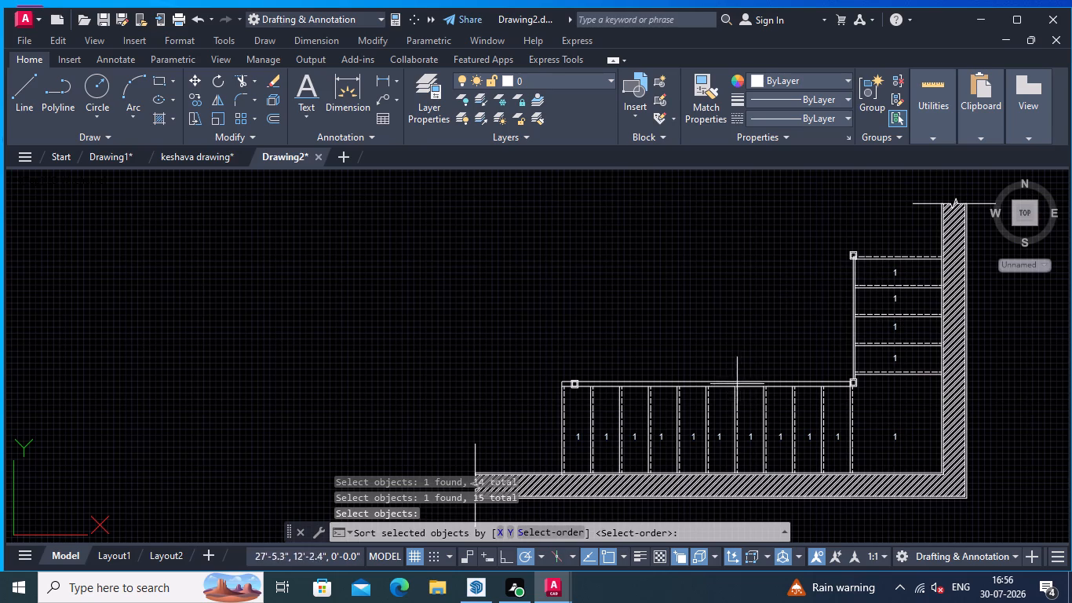
click(563, 529)
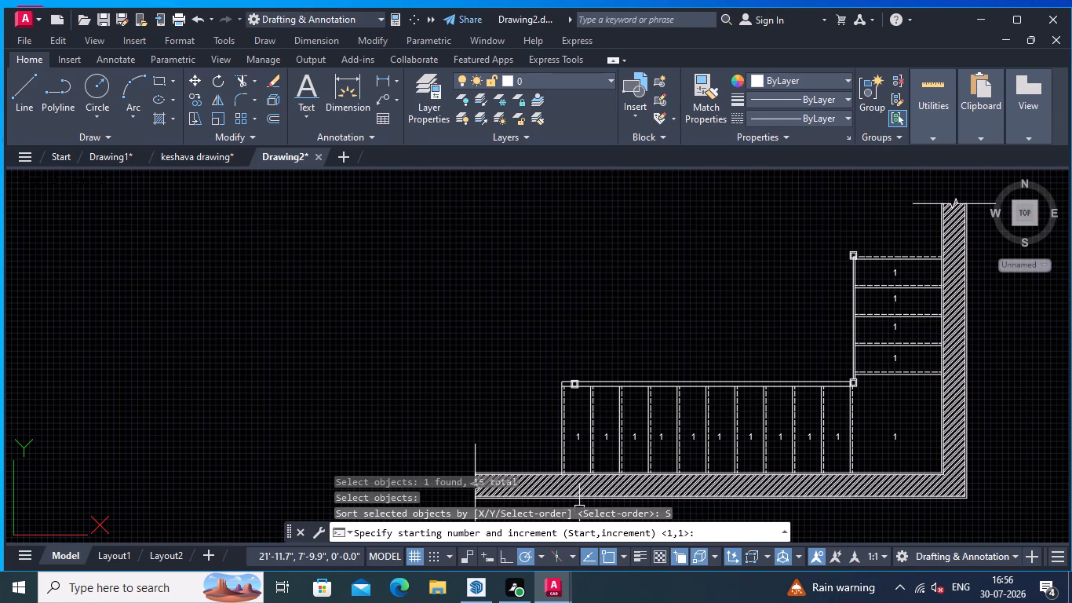
key(1)
text('1)
key(BackSpace)
key(BackSpace)
text(,1)
key(Return)
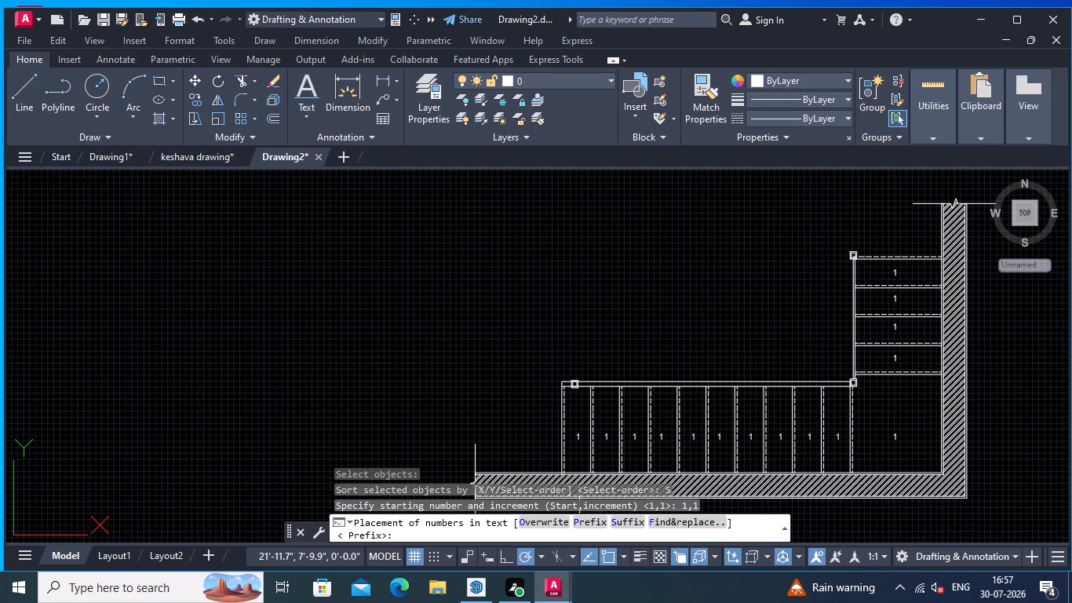
click(551, 521)
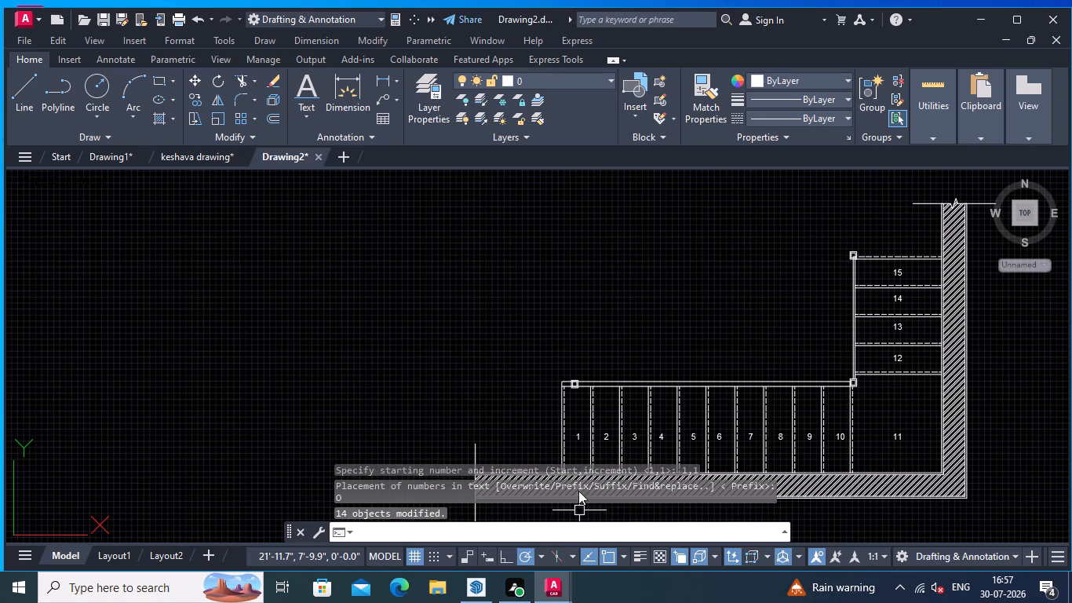
key(Escape)
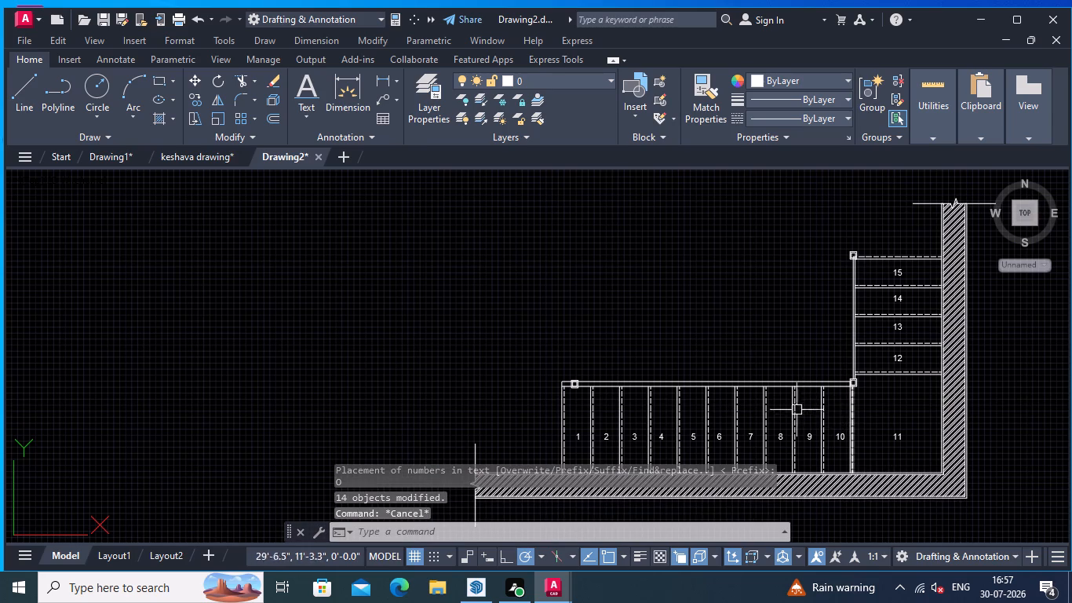
Enclose the fifteen tread and landing numbers with TCIRCLE in constant-size circles, using a distance offset factor of 0.2.
middle_drag(675, 337, 814, 271)
middle_drag(710, 279, 722, 272)
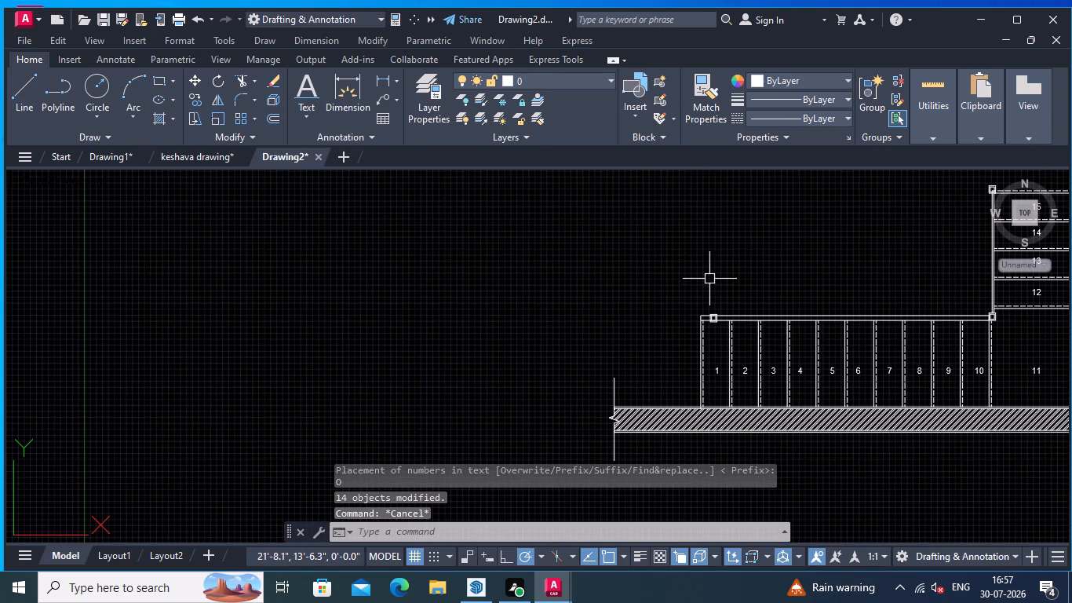
middle_drag(722, 272, 732, 265)
text(TCI)
key(Return)
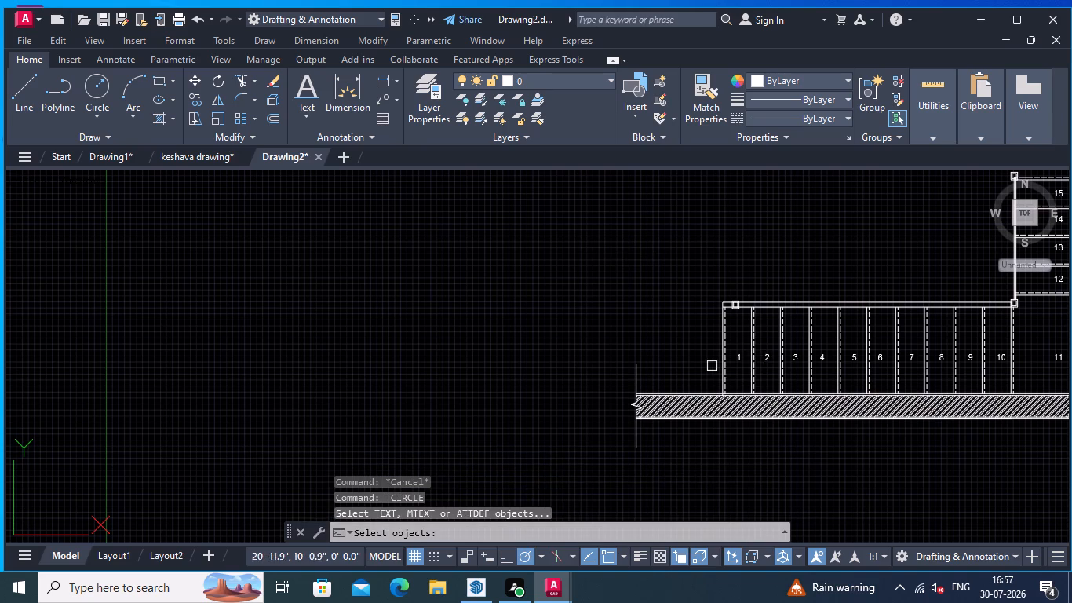
scroll(712, 366, up, 2)
click(774, 348)
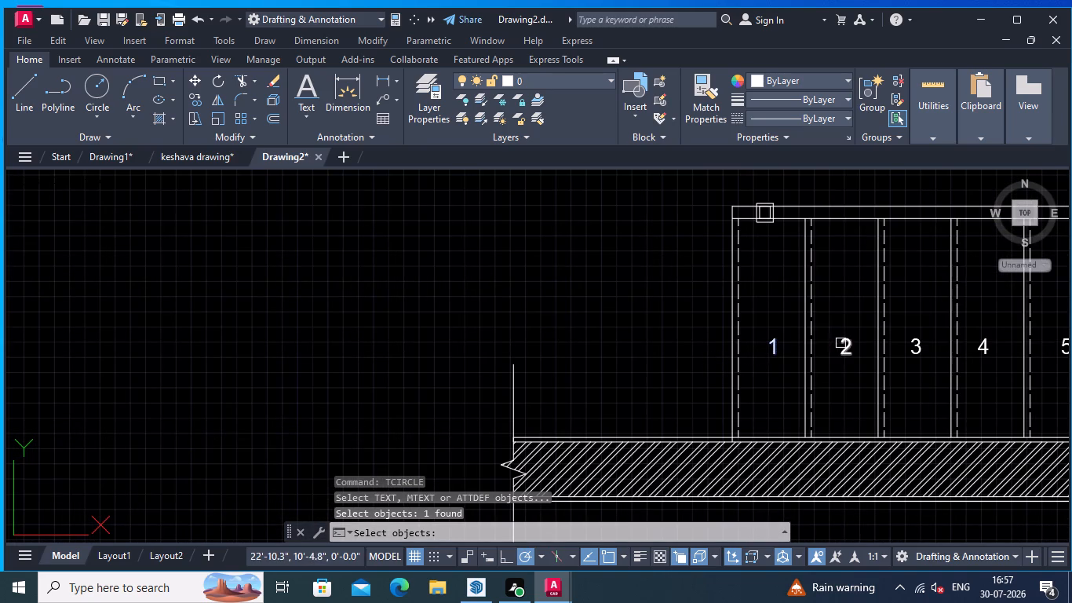
click(846, 344)
middle_drag(836, 349, 689, 371)
click(770, 368)
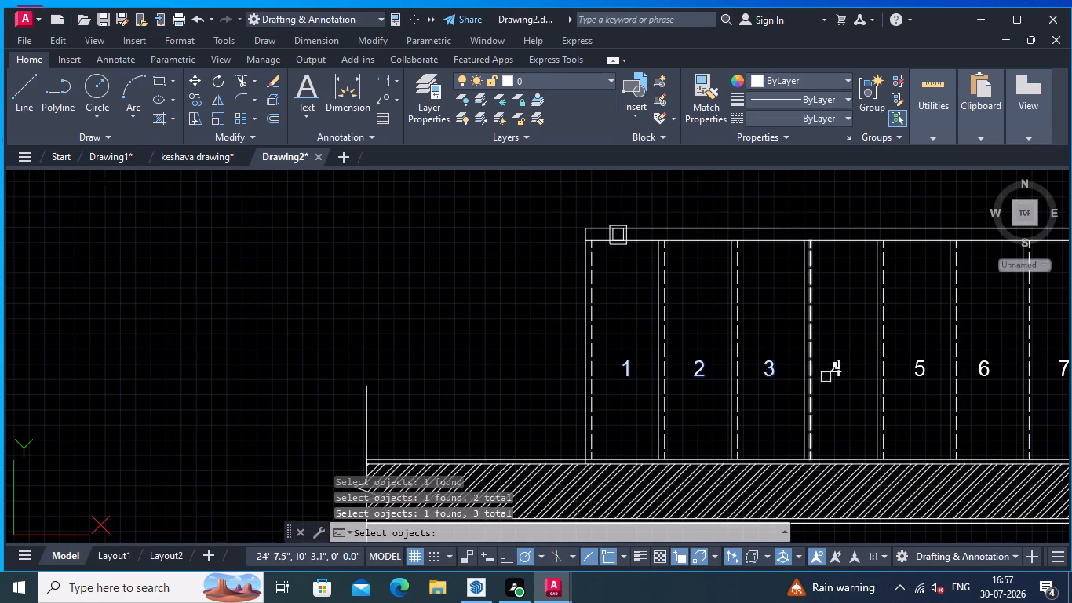
click(837, 373)
click(925, 371)
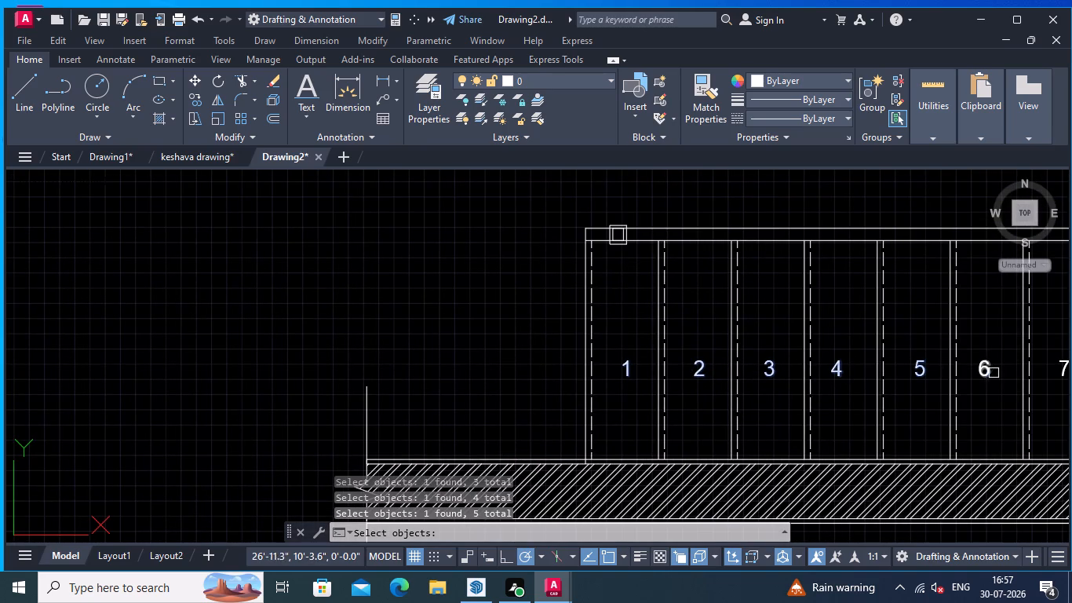
click(994, 373)
scroll(984, 379, down, 1)
middle_drag(975, 382, 819, 407)
click(879, 400)
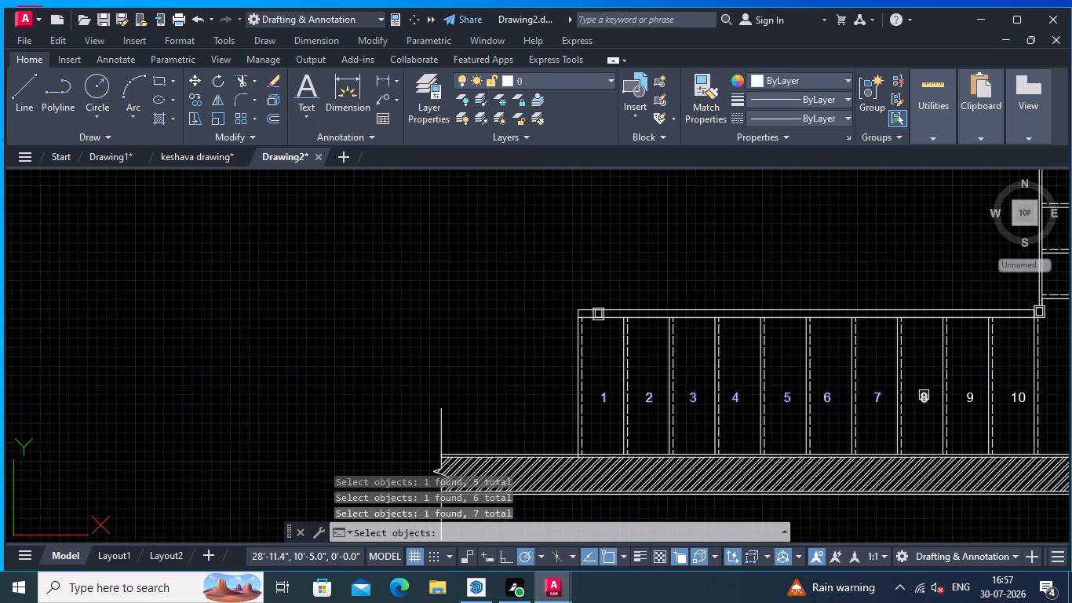
click(924, 395)
click(967, 399)
click(1018, 398)
scroll(1005, 401, down, 1)
middle_drag(1005, 401, 833, 412)
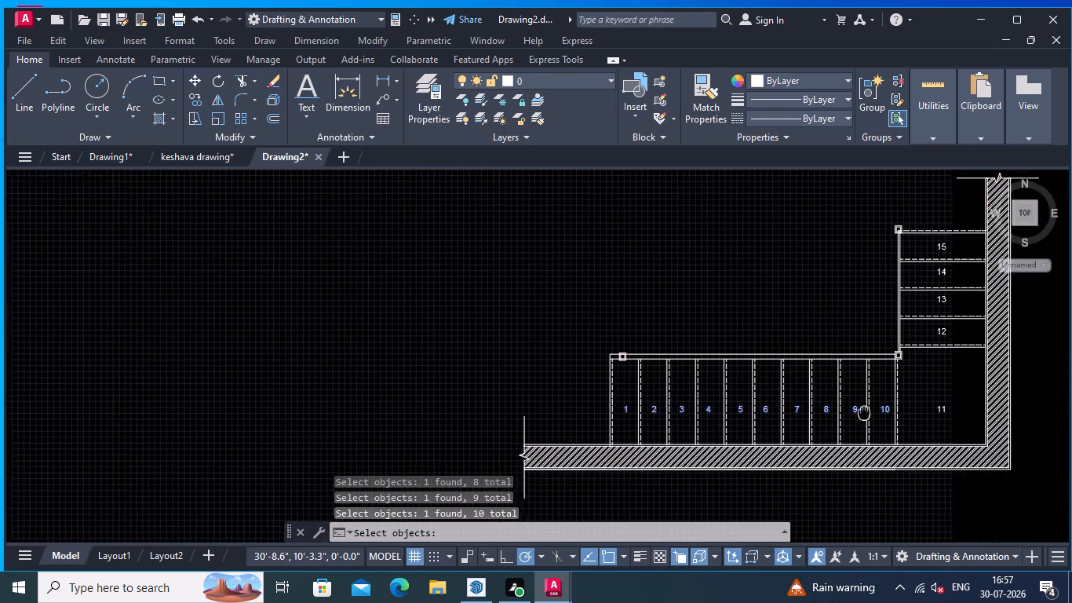
middle_drag(833, 412, 800, 420)
scroll(844, 415, up, 2)
click(891, 426)
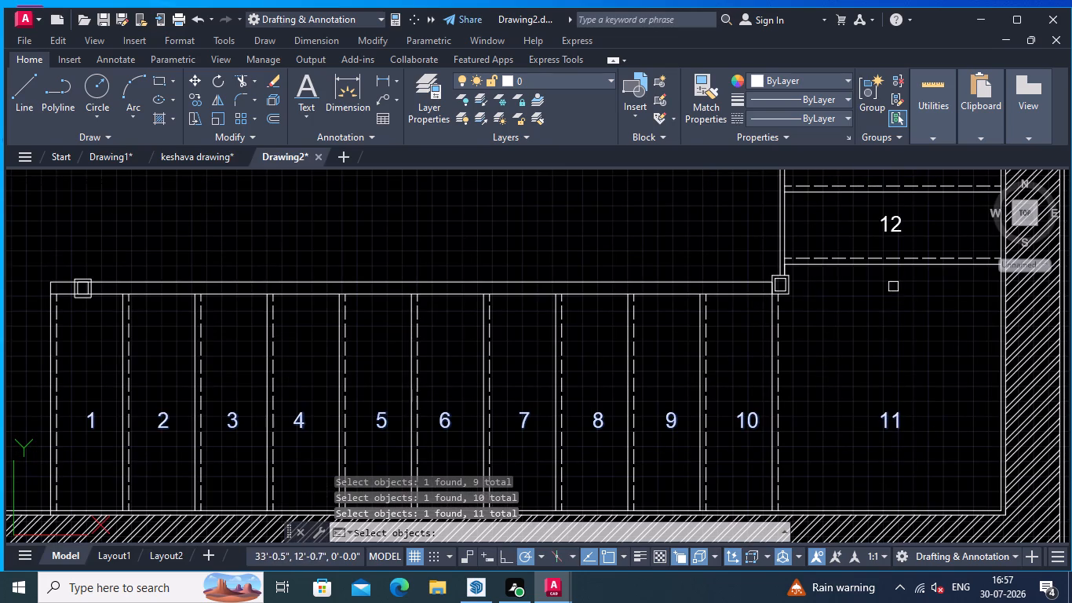
click(893, 230)
scroll(889, 242, down, 1)
middle_drag(881, 260, 864, 415)
click(877, 334)
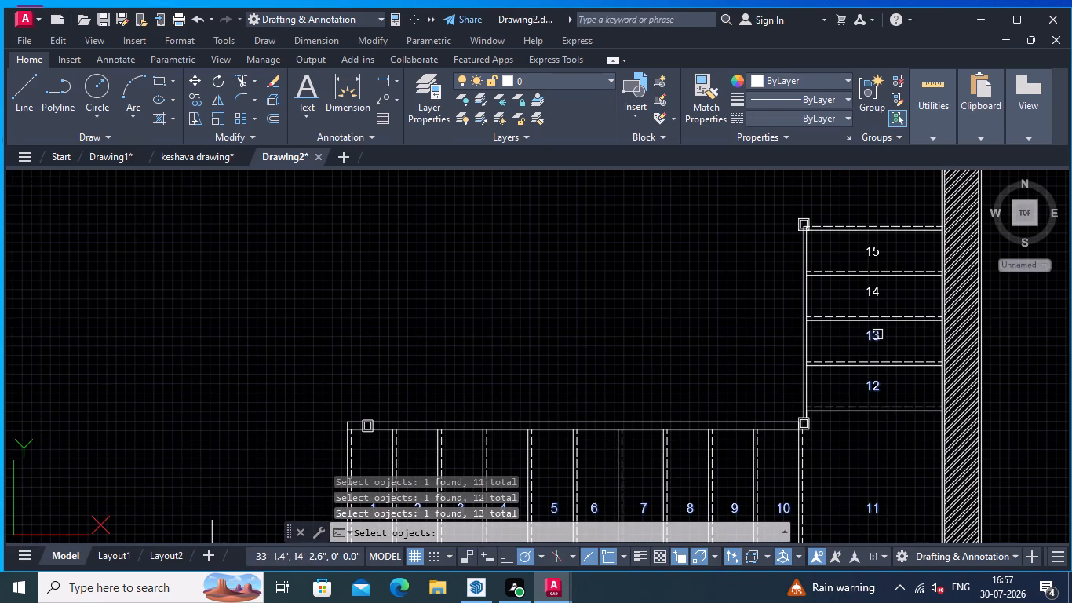
click(872, 297)
click(872, 244)
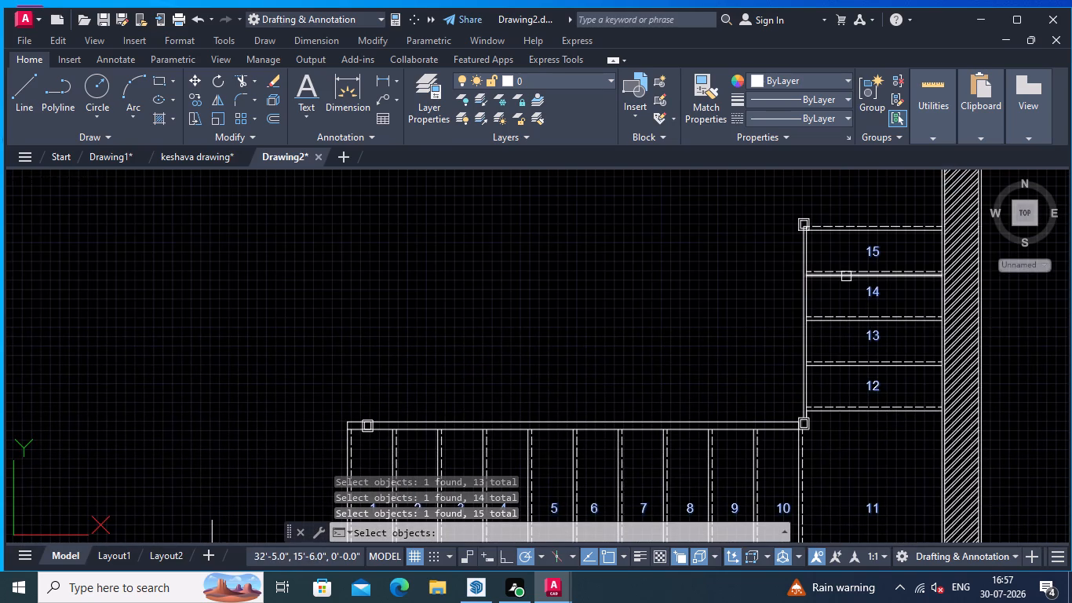
key(Return)
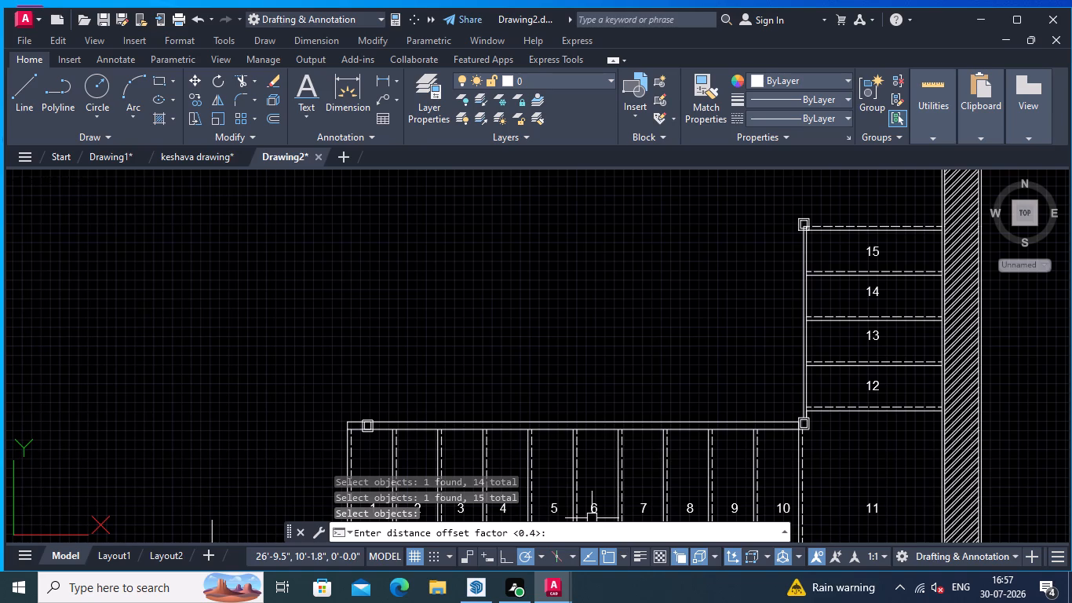
text(0.2)
key(Return)
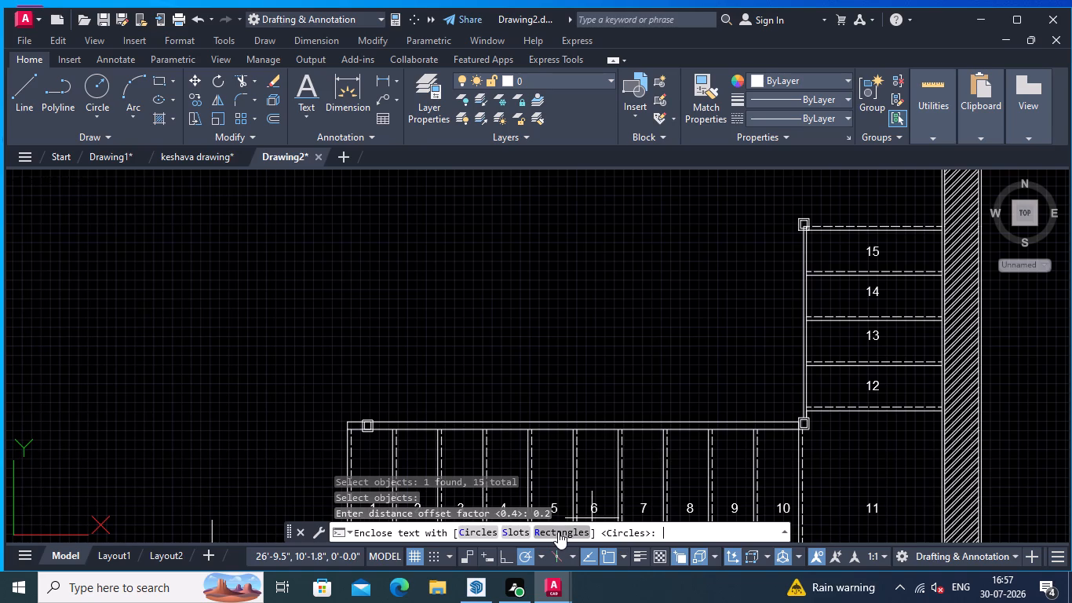
click(489, 530)
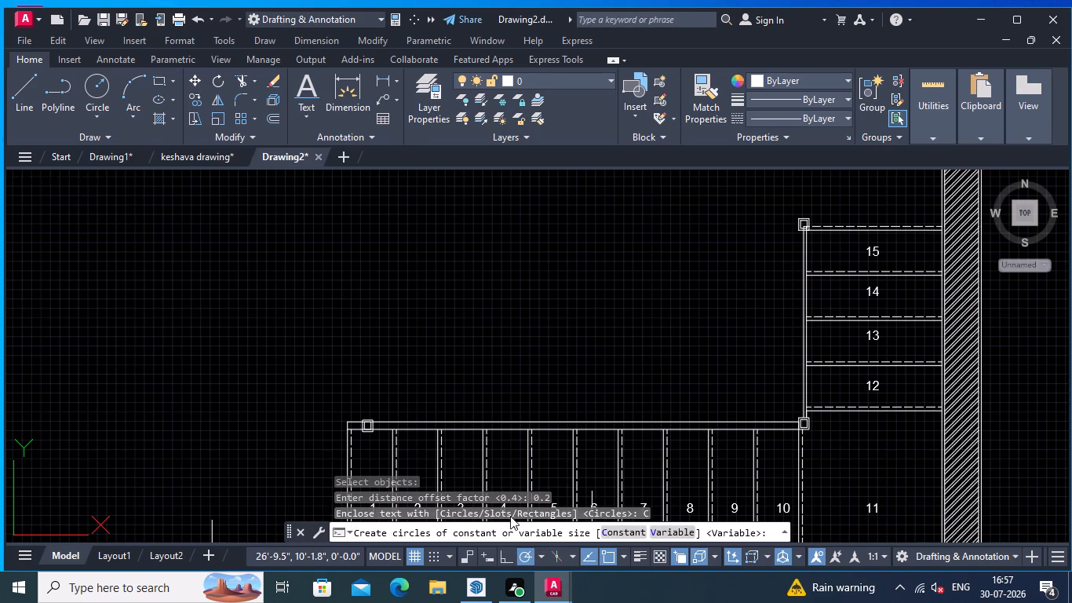
scroll(536, 464, down, 1)
middle_drag(543, 459, 599, 425)
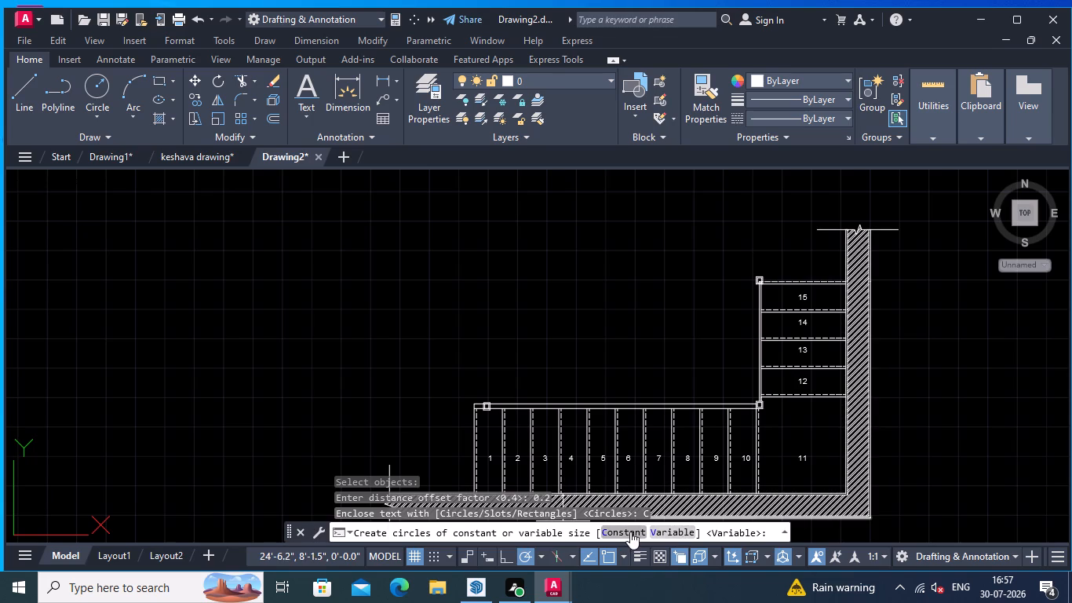
click(630, 532)
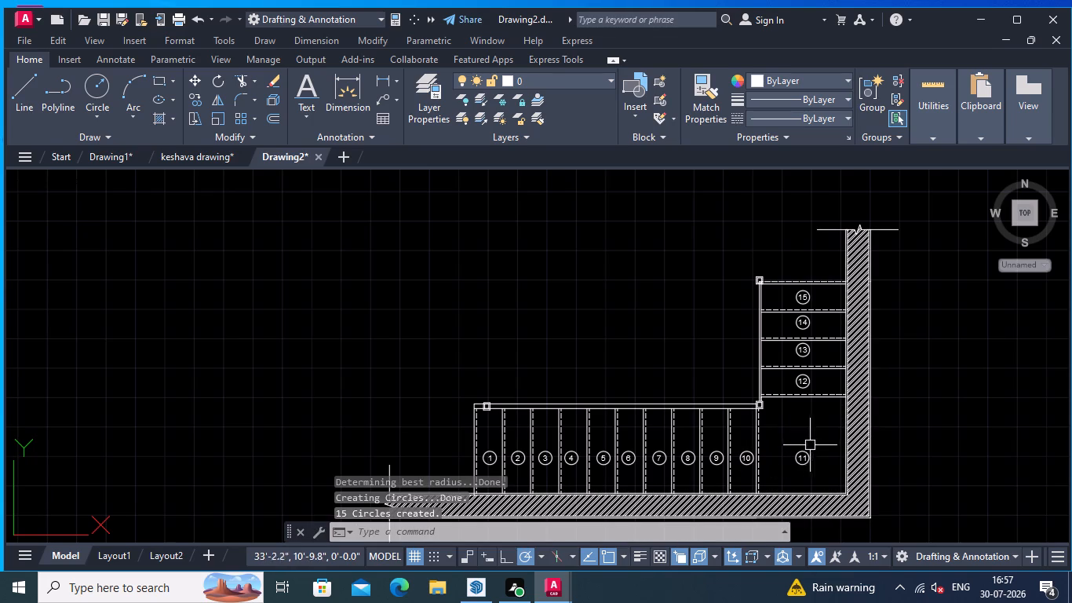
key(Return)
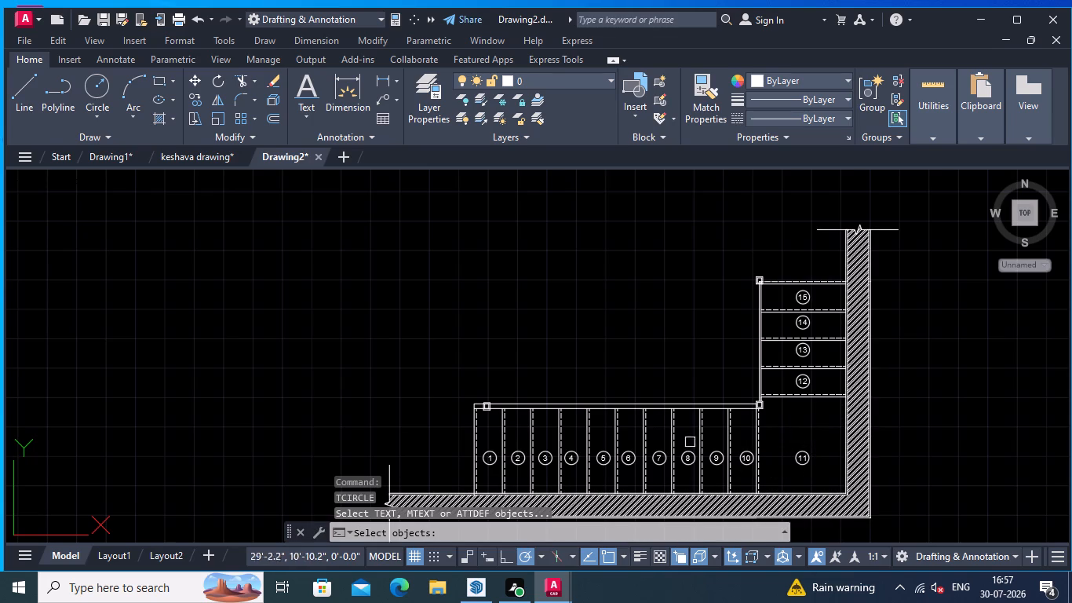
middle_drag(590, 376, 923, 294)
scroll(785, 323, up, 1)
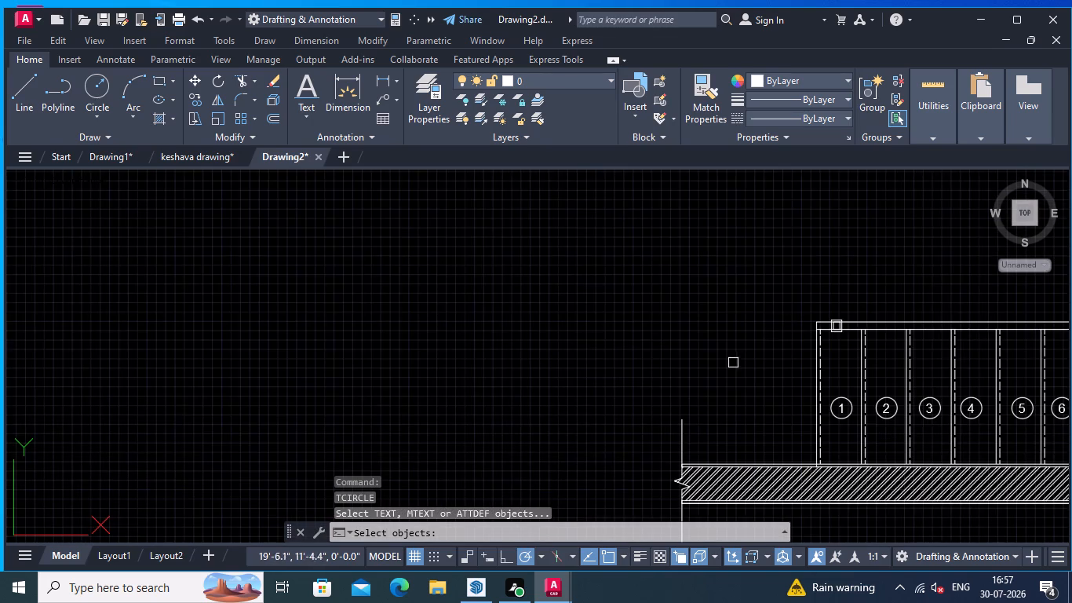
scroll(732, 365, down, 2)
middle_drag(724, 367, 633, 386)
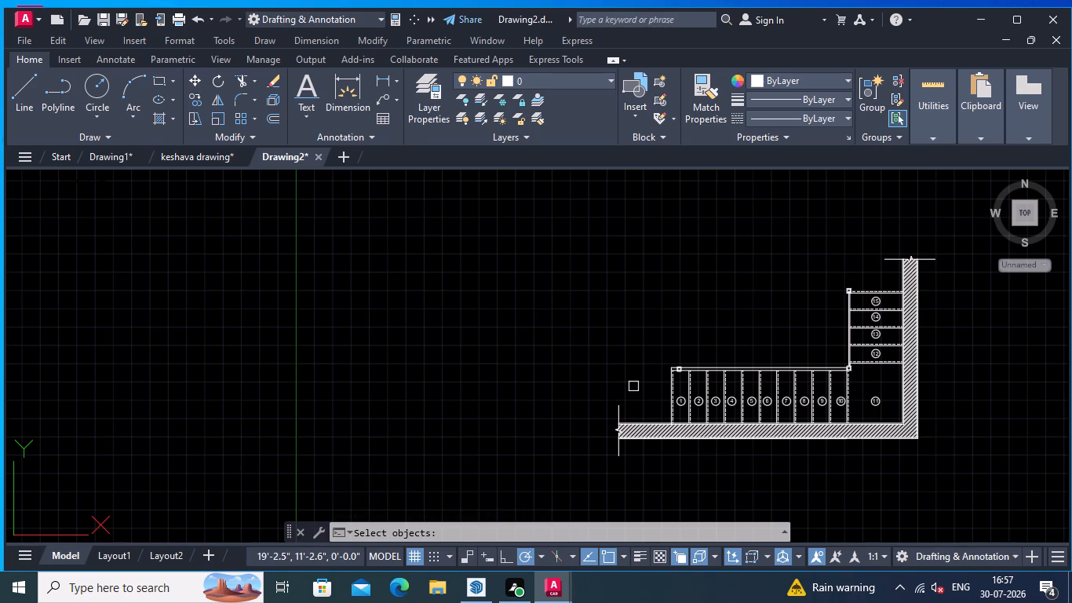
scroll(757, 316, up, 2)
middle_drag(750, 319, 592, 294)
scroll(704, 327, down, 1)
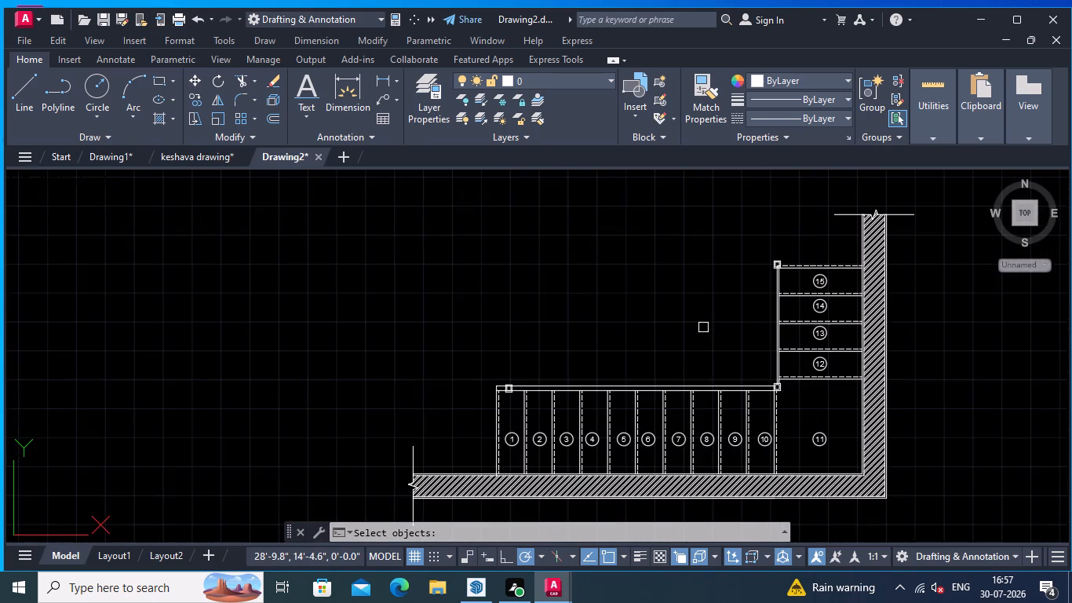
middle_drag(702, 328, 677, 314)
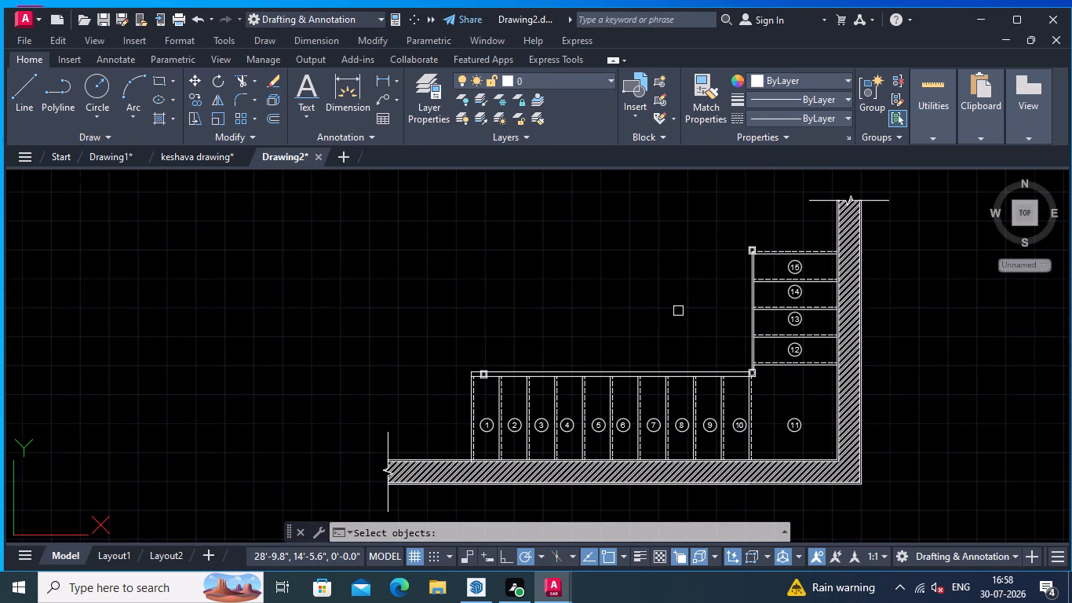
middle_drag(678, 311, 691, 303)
Draw a horizontal line about 11'-5.5" long below the circled numbers, from outside tread 1 across the lower flight into the landing.
click(20, 85)
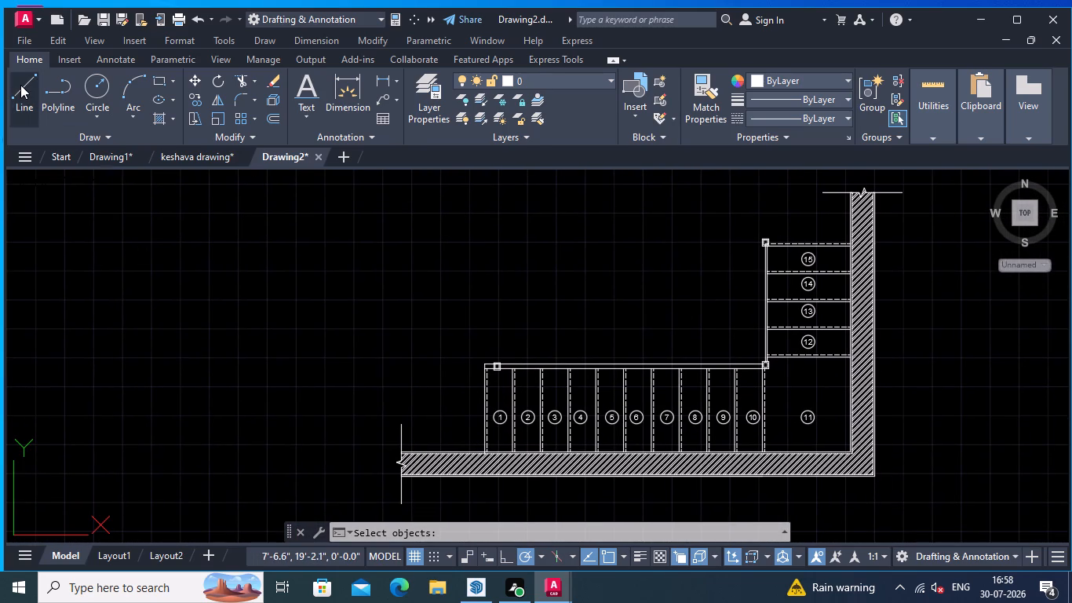
middle_drag(457, 425, 470, 419)
middle_drag(506, 477, 517, 446)
scroll(535, 445, up, 2)
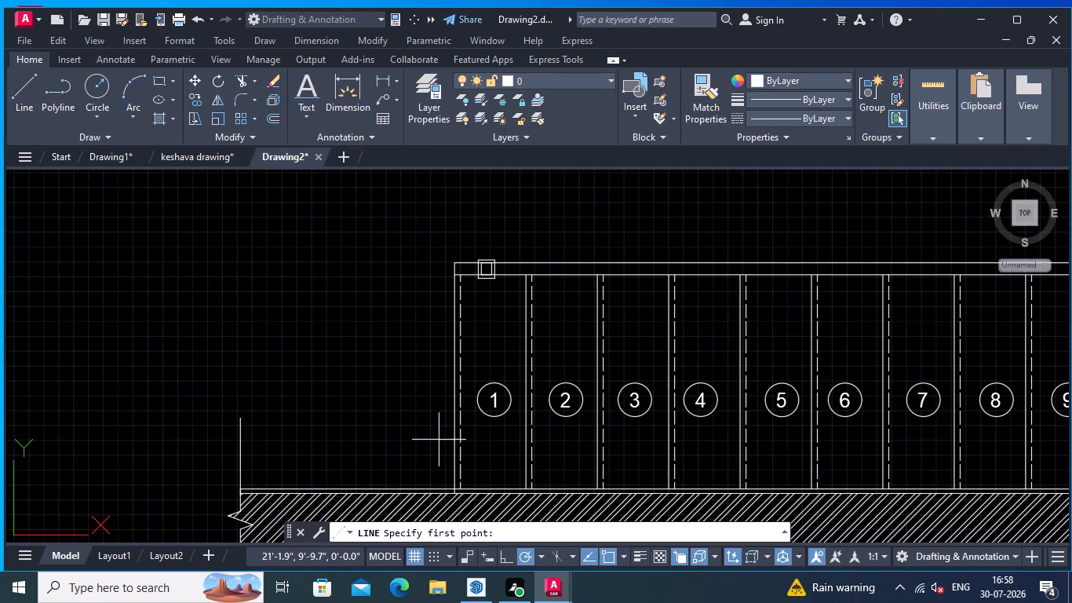
click(406, 440)
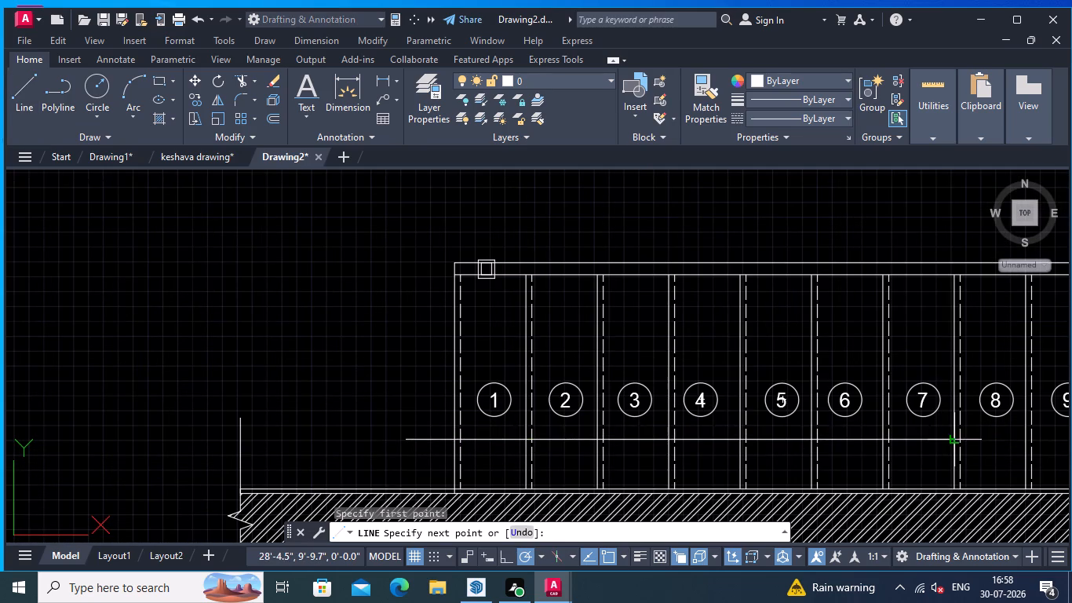
middle_drag(957, 440, 622, 446)
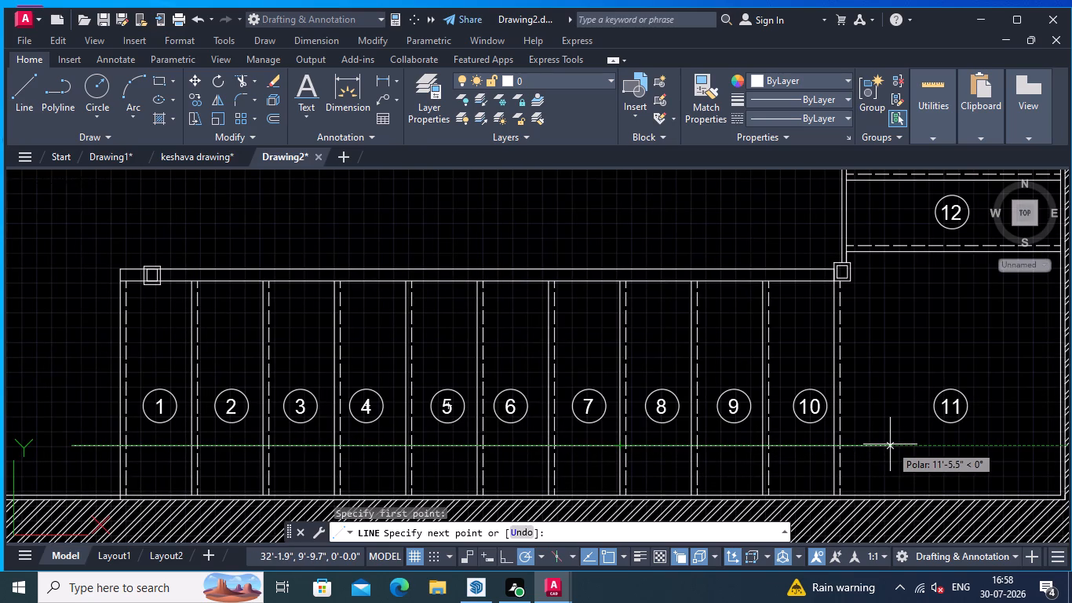
click(890, 444)
key(Return)
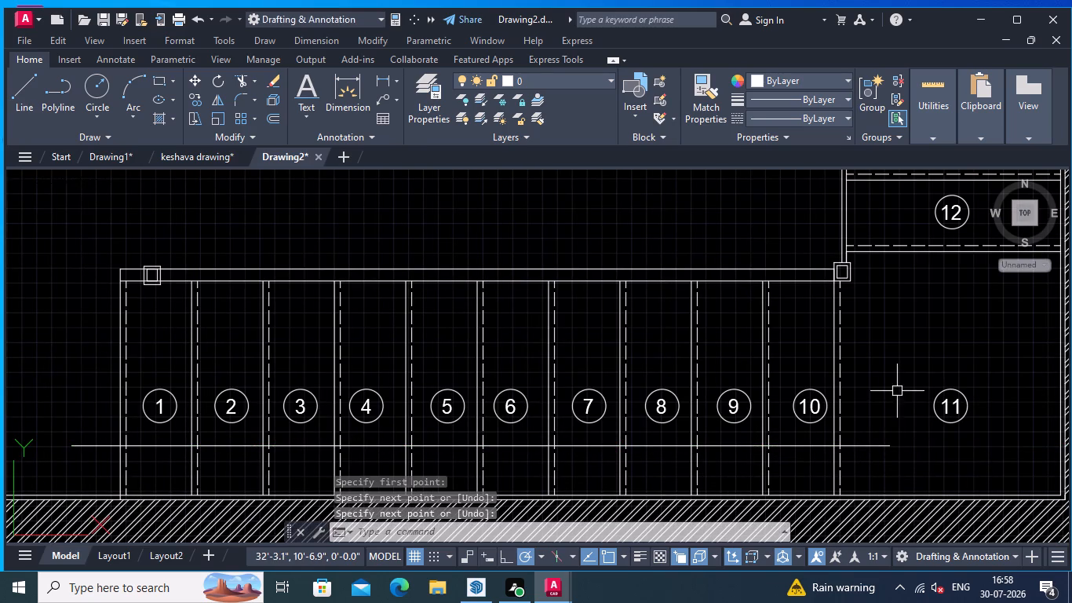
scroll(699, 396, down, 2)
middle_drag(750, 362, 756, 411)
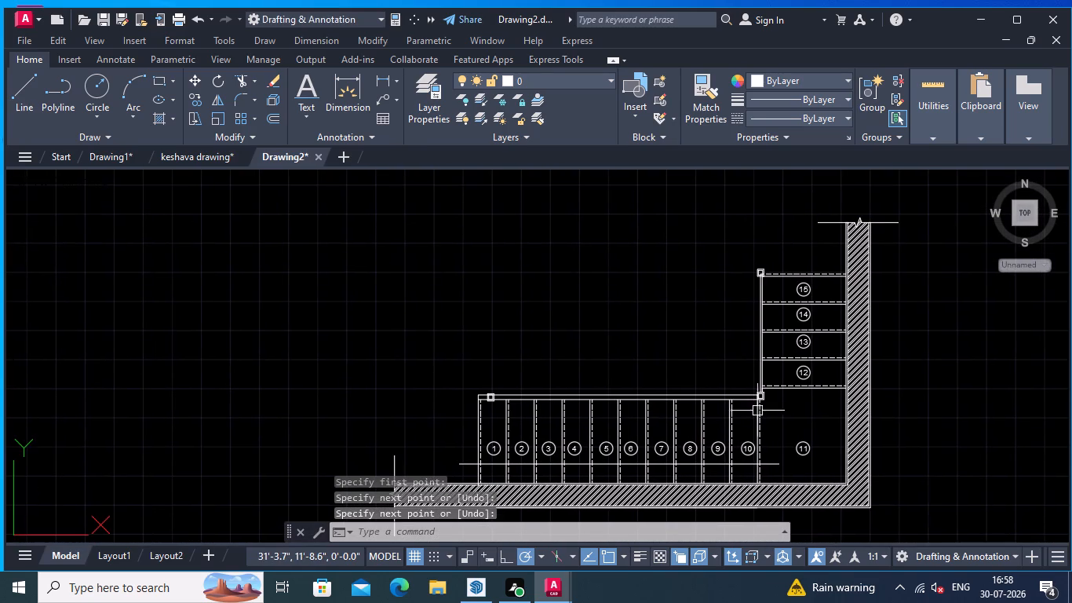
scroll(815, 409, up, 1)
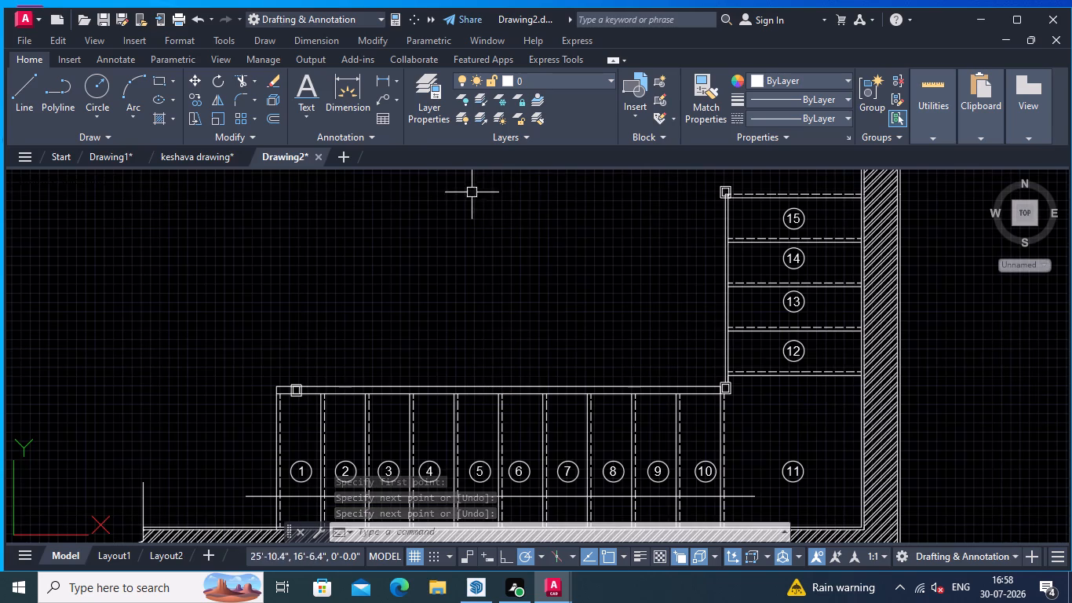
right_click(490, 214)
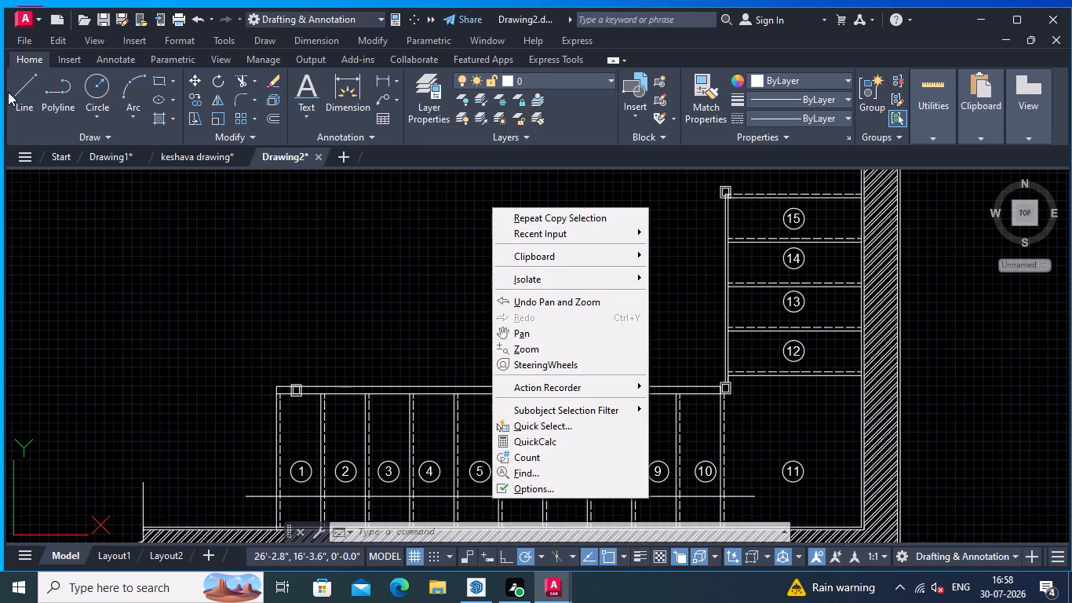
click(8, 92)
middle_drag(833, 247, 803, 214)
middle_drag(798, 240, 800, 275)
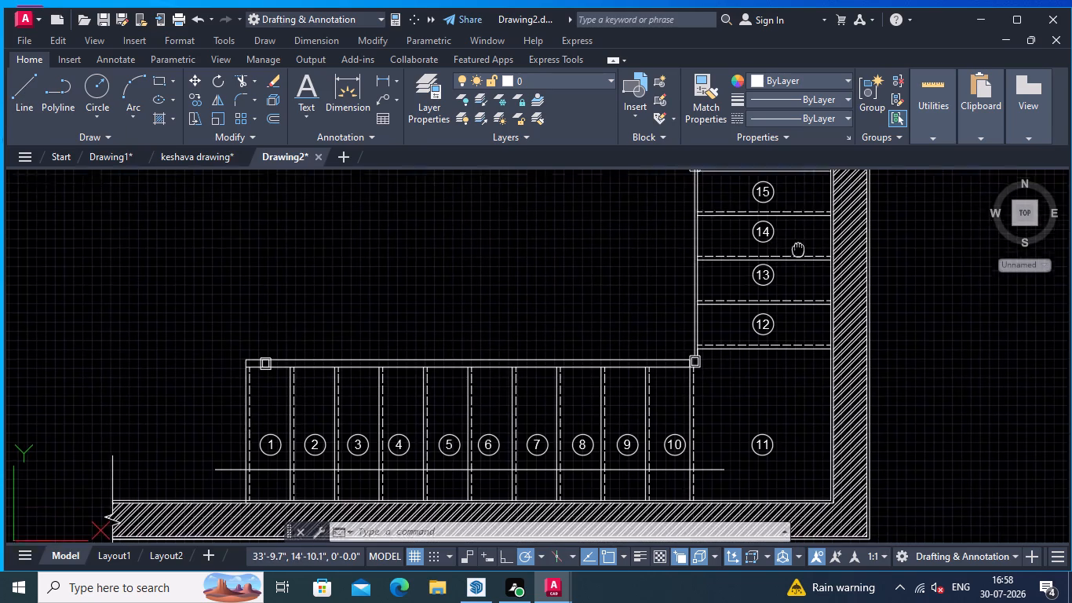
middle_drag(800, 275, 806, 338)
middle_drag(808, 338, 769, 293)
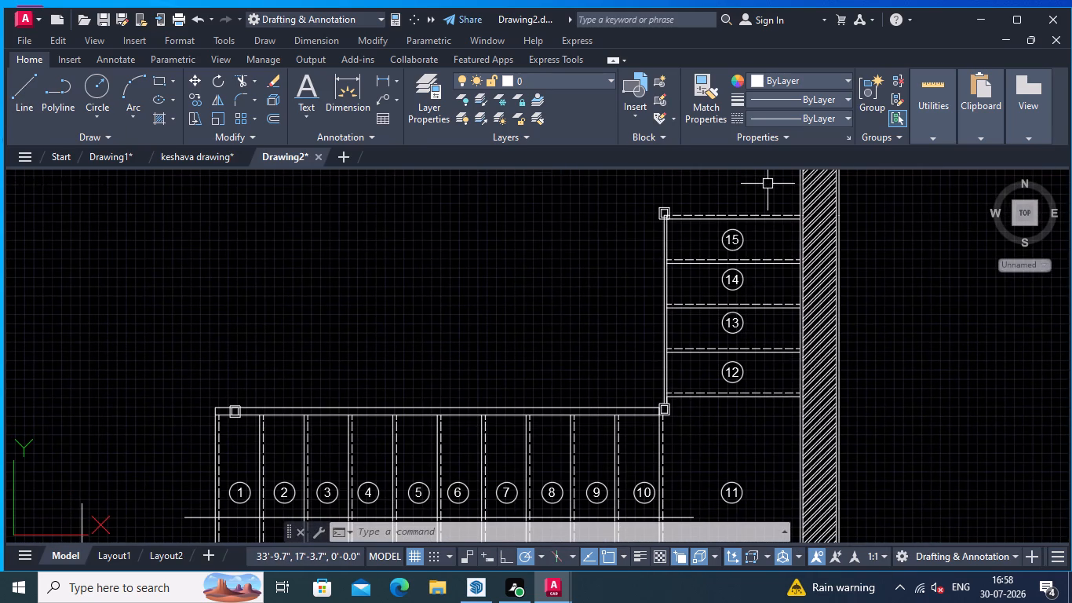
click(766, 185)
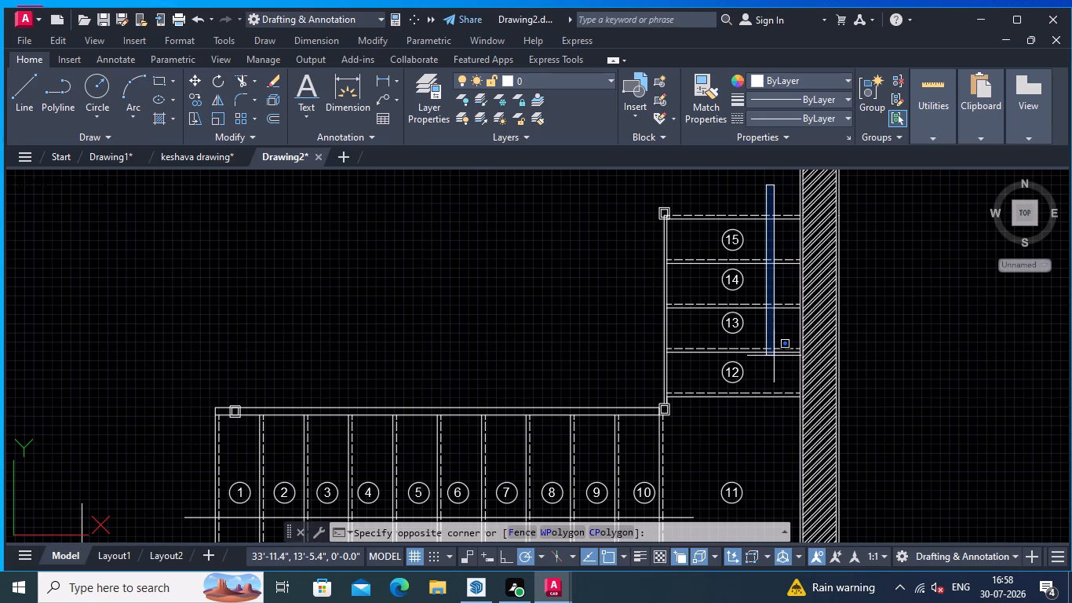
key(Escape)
Draw a vertical line about 7'-5.4" long between the upper-flight numbers and the wall, from above tread 15 down to the horizontal line's level.
click(28, 75)
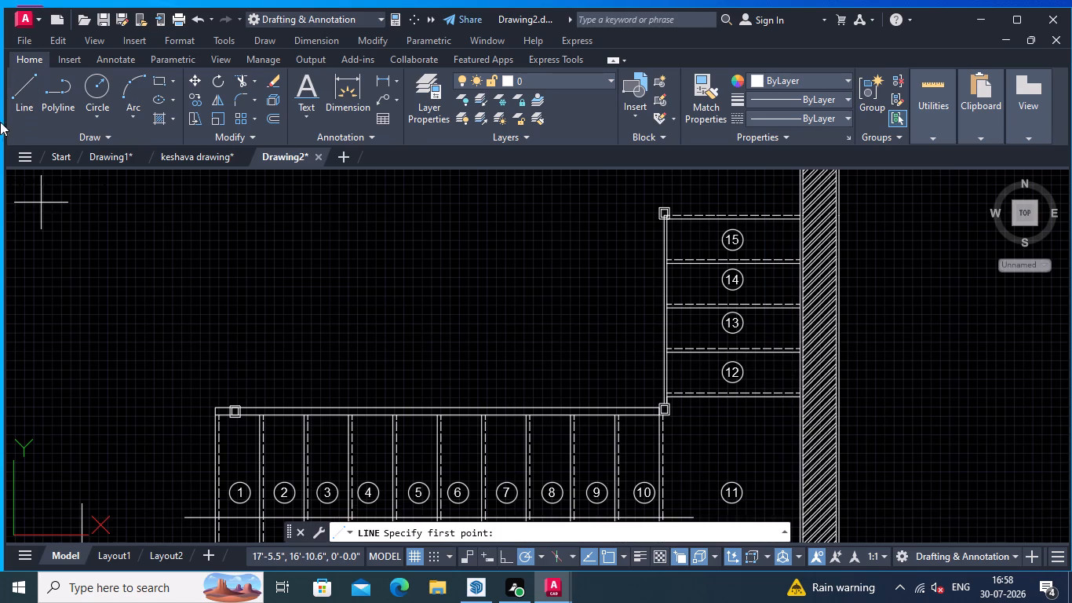
click(760, 187)
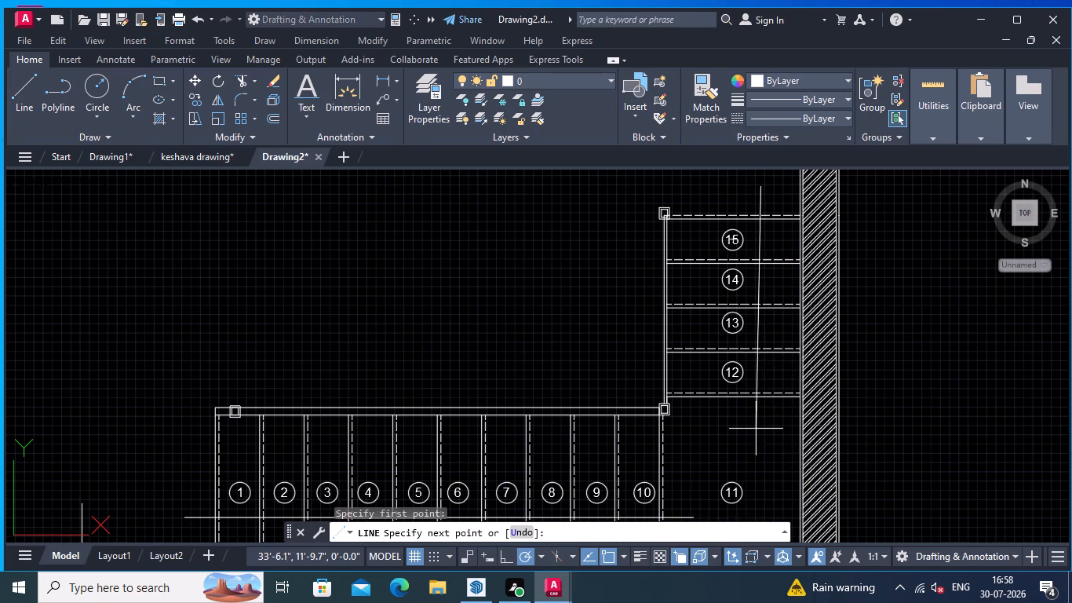
middle_drag(757, 429, 742, 254)
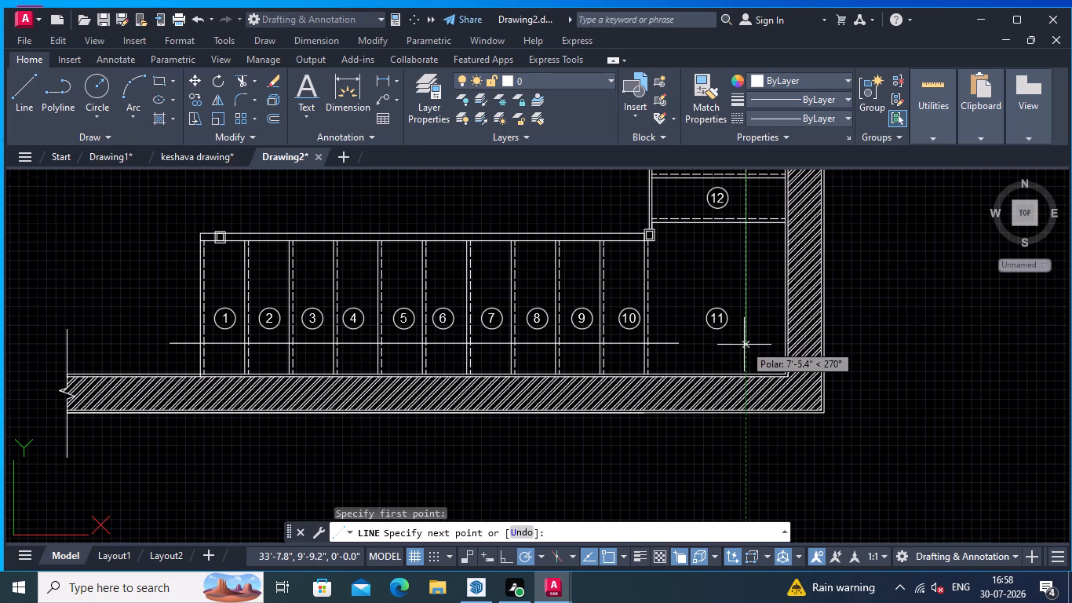
click(745, 343)
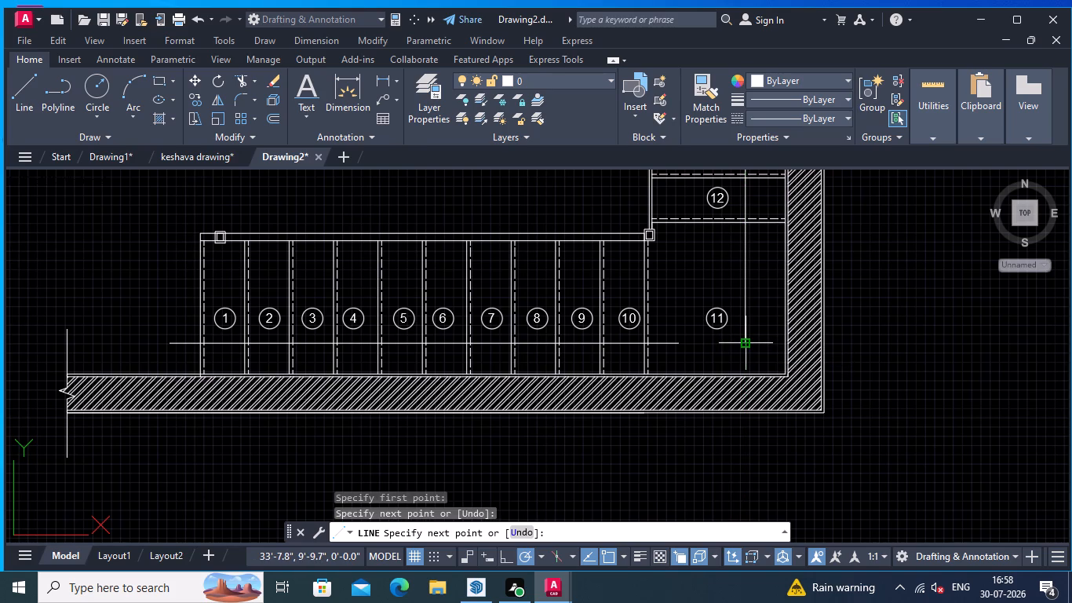
key(Return)
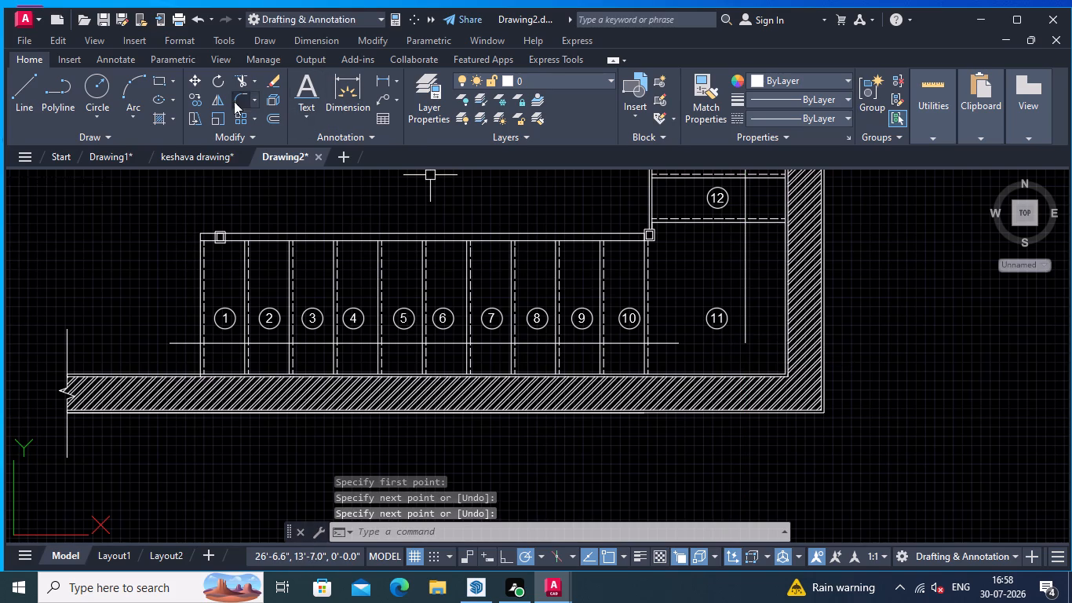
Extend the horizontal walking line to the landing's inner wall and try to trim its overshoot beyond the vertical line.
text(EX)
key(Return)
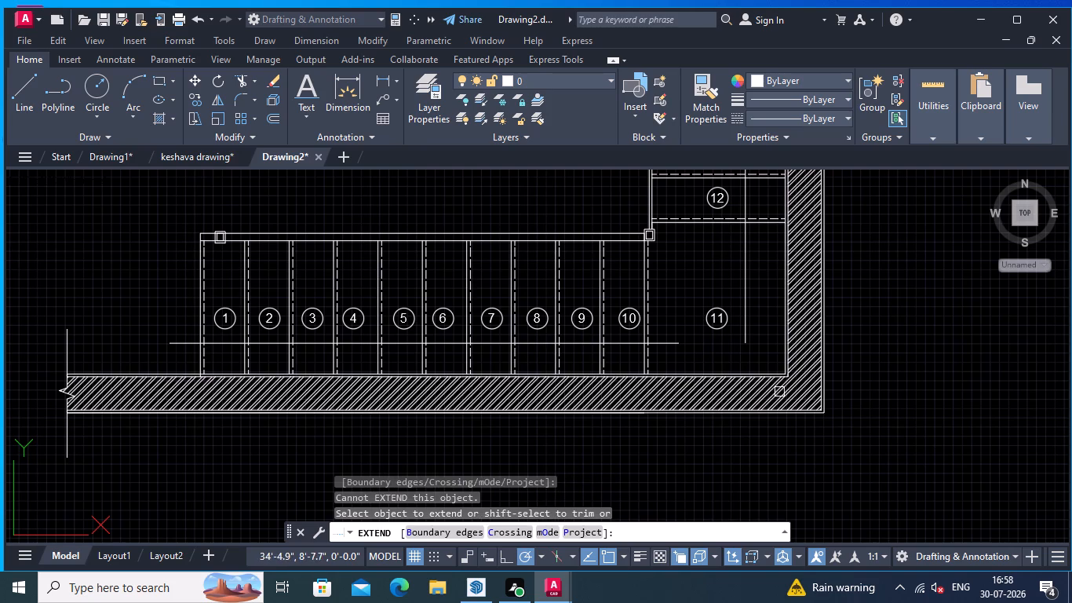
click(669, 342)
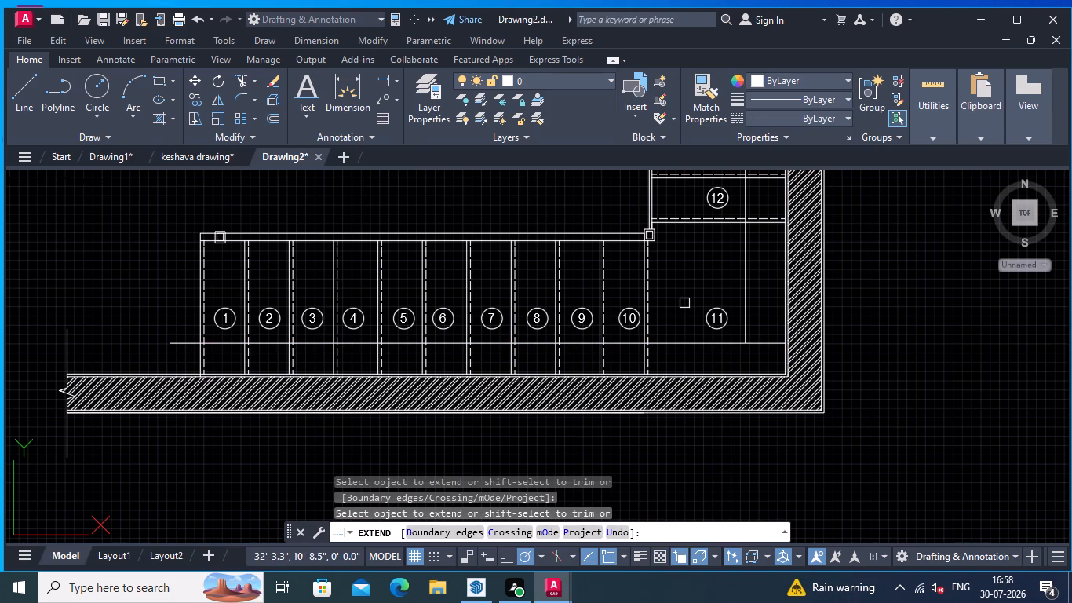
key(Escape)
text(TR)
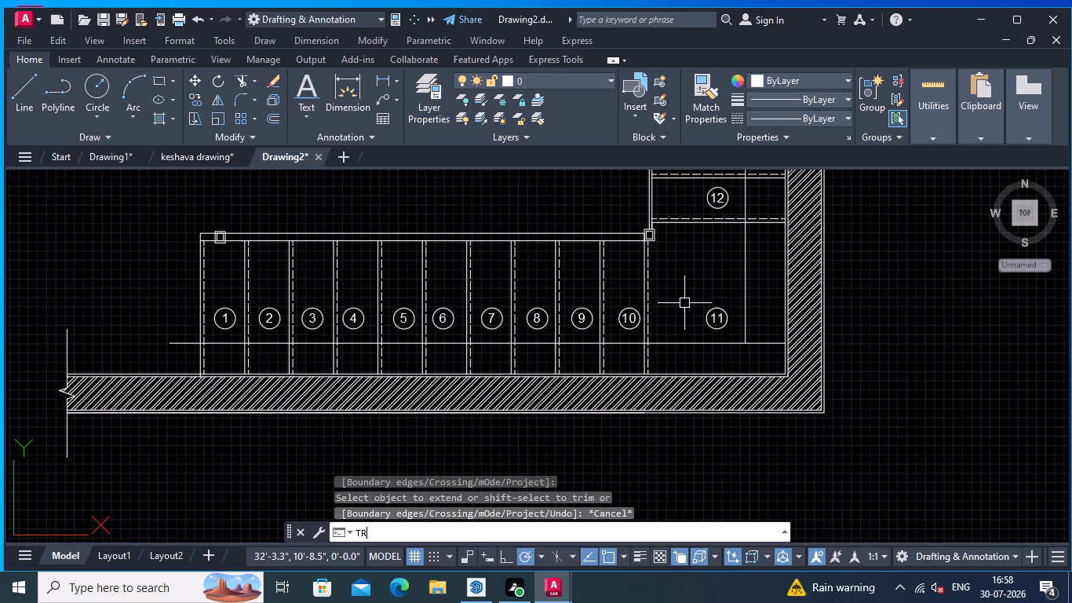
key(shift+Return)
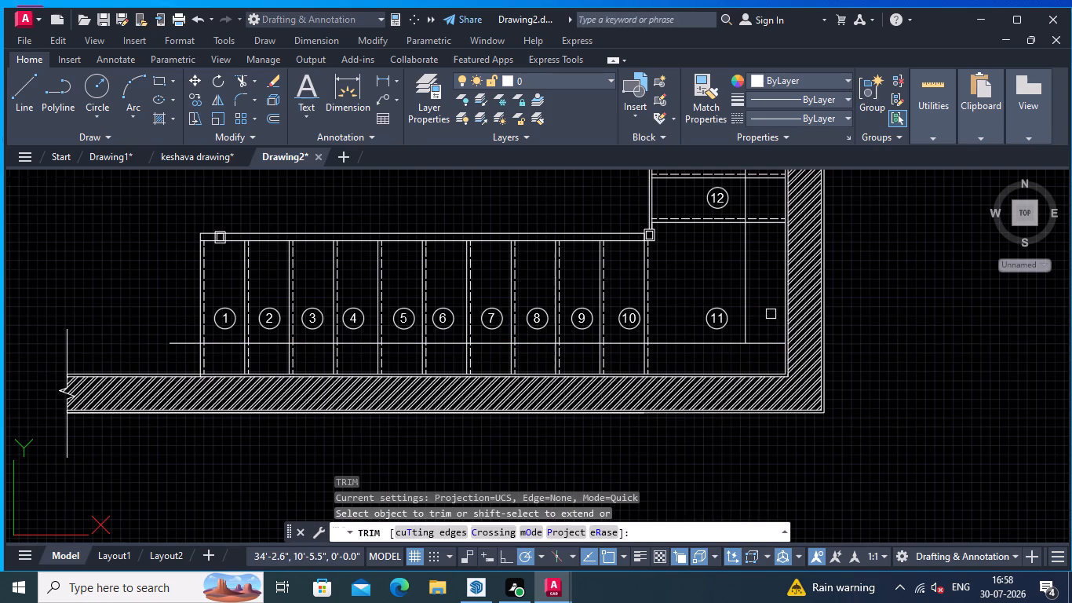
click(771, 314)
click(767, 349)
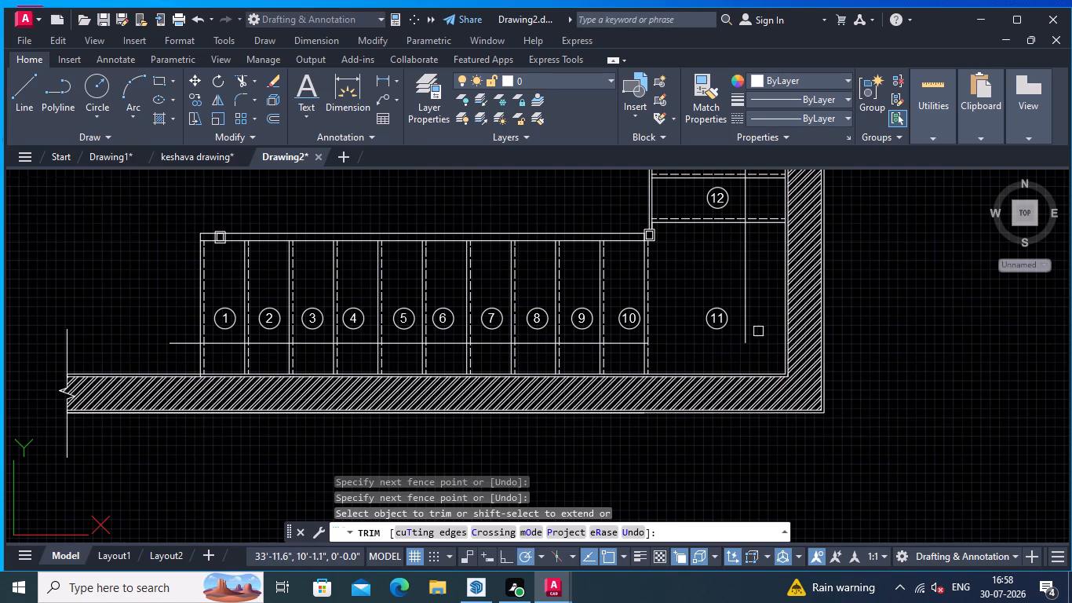
Chamfer the vertical and horizontal walking lines with zero distances so they meet in a sharp corner on the landing.
click(255, 99)
click(271, 154)
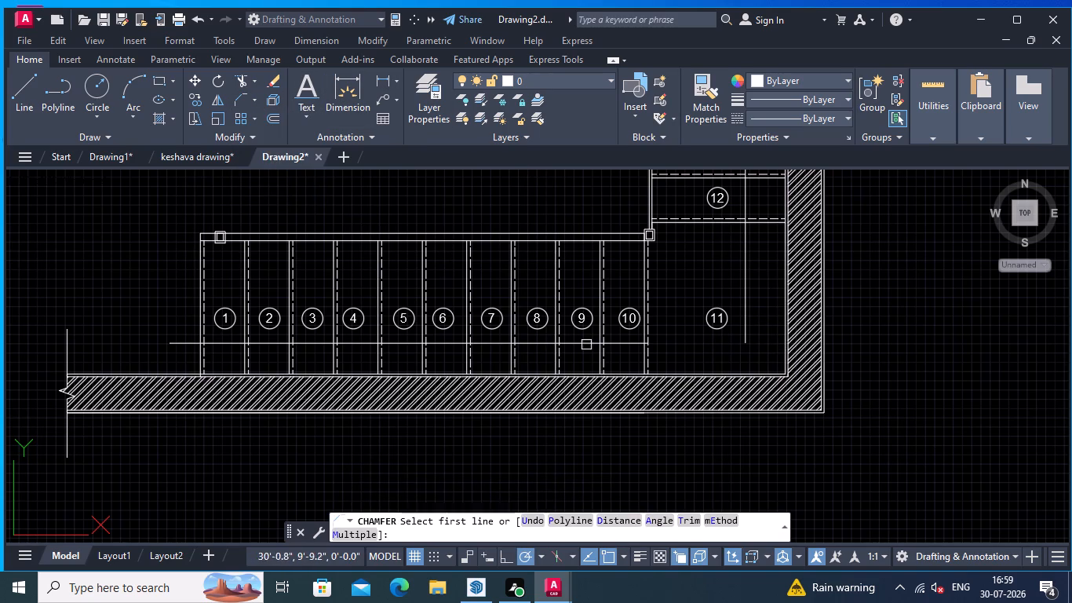
click(749, 318)
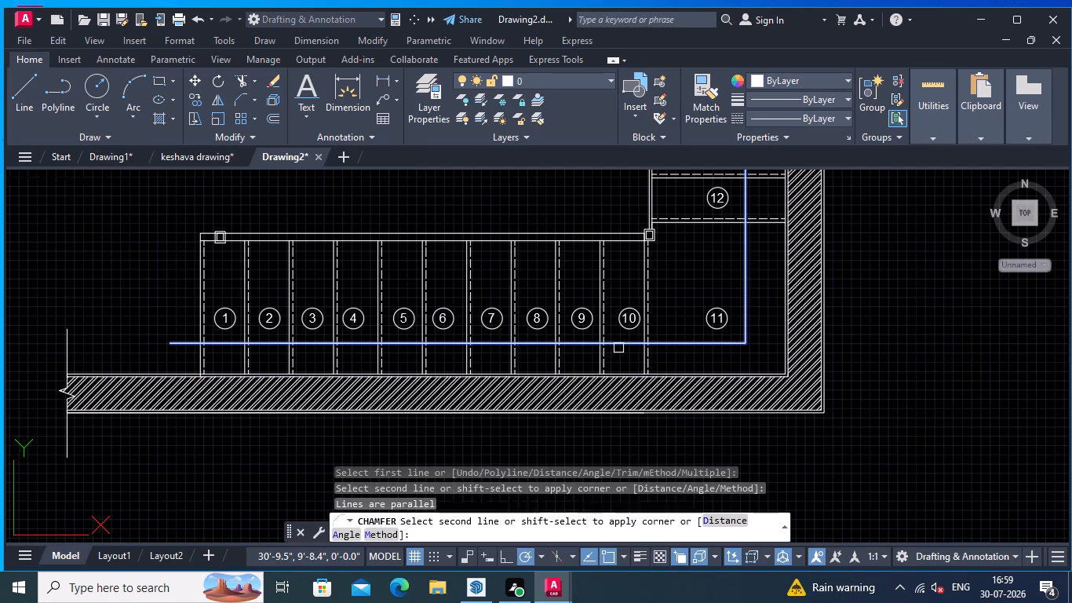
click(618, 344)
key(Return)
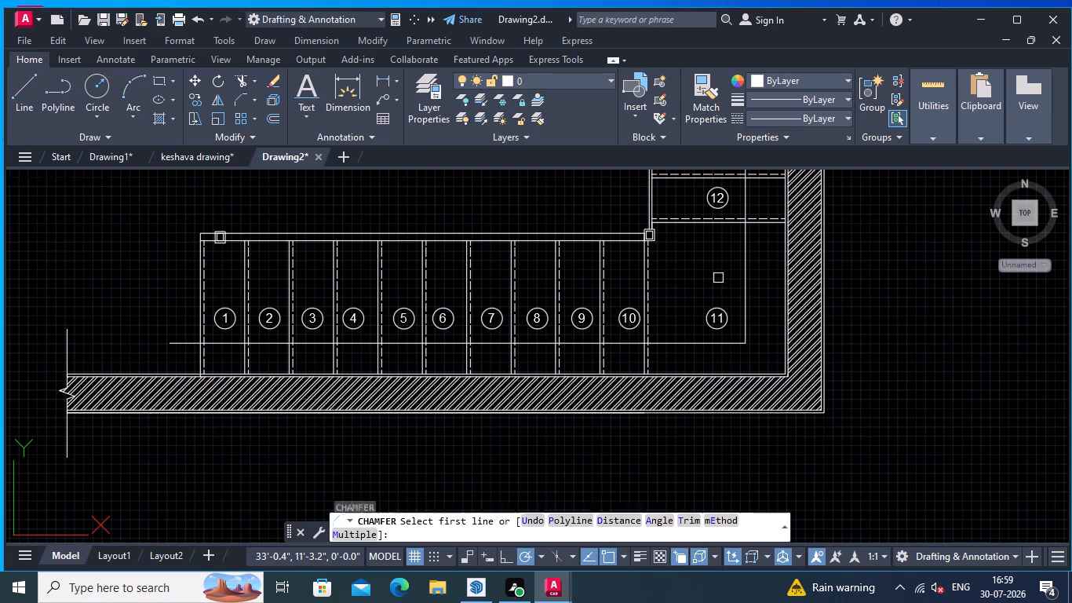
Draw the left half of an upward arrowhead on the vertical walking line beside number 12, about 3" wide and 5.4" tall.
scroll(427, 381, down, 2)
middle_drag(436, 381, 552, 380)
scroll(503, 369, up, 2)
middle_drag(471, 378, 577, 352)
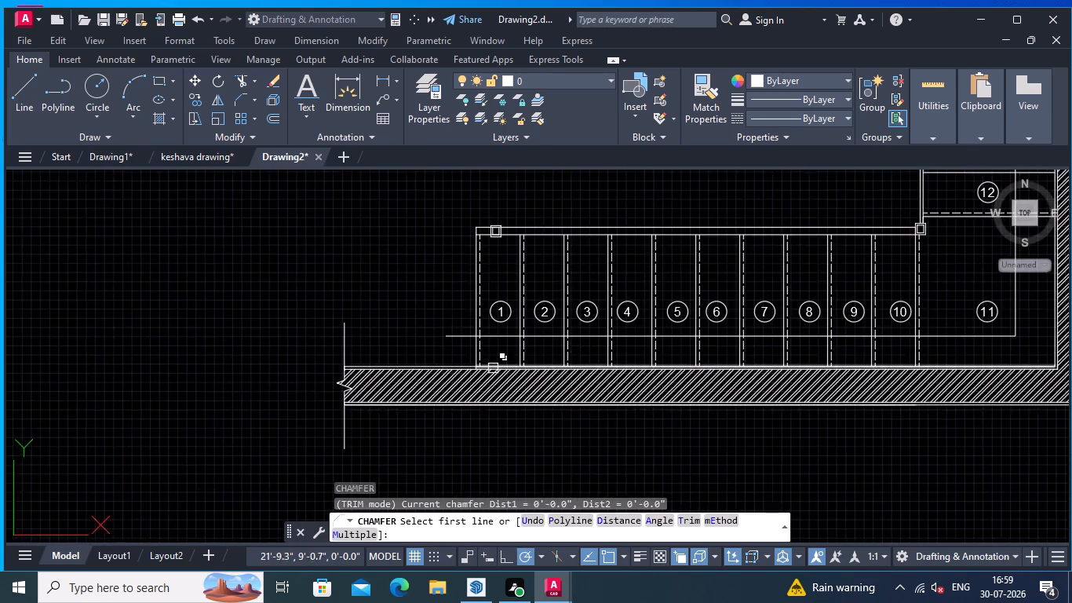
scroll(493, 367, up, 2)
middle_drag(494, 364, 513, 359)
scroll(572, 330, down, 1)
middle_drag(778, 291, 392, 475)
scroll(661, 418, down, 1)
middle_drag(834, 393, 563, 473)
scroll(589, 457, up, 1)
middle_drag(589, 457, 607, 429)
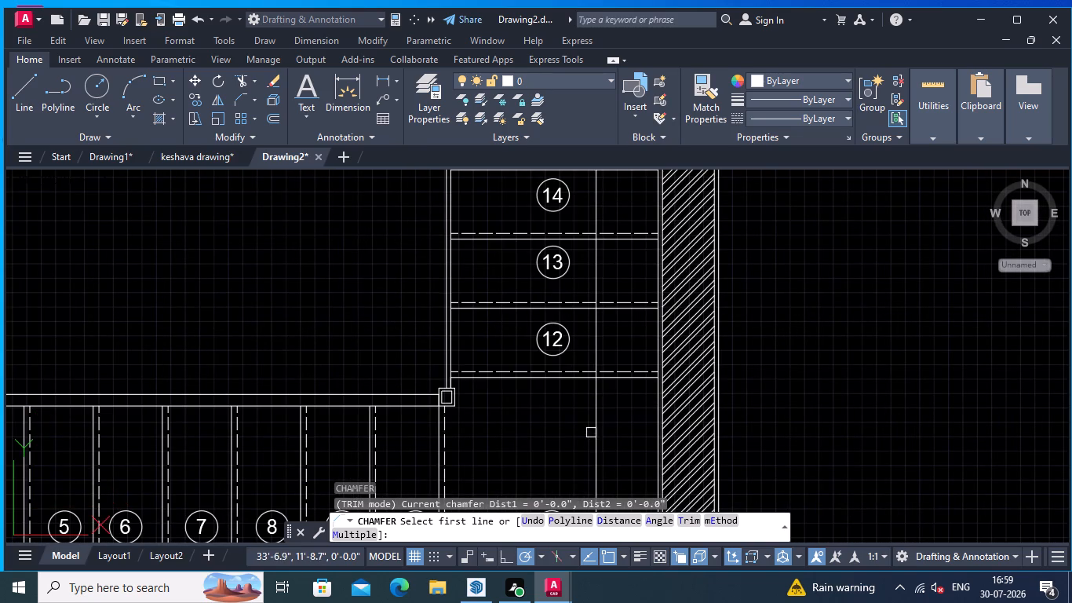
click(24, 86)
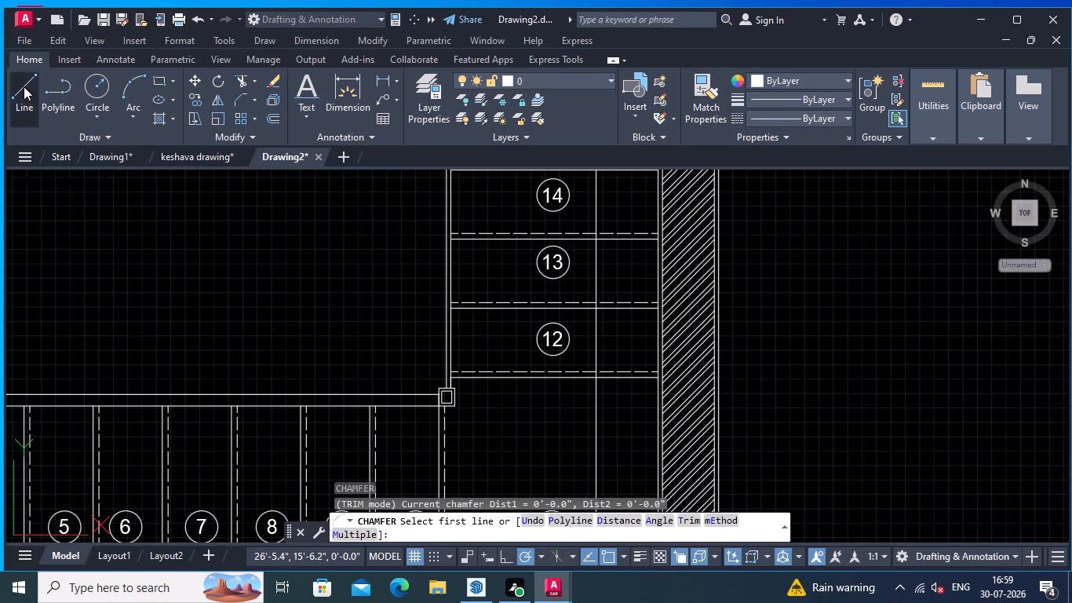
scroll(601, 334, up, 1)
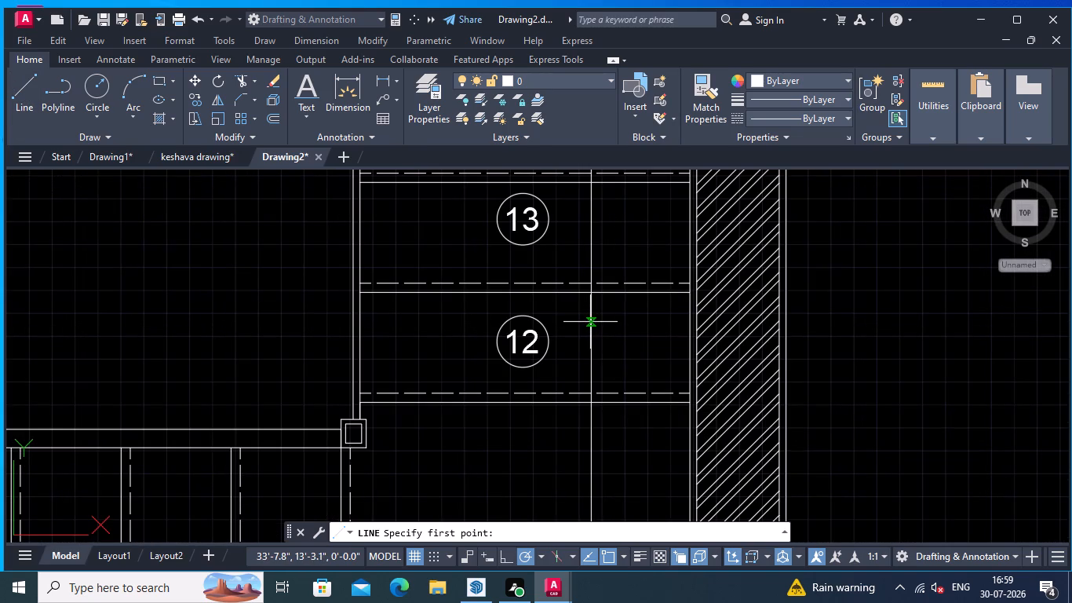
click(595, 323)
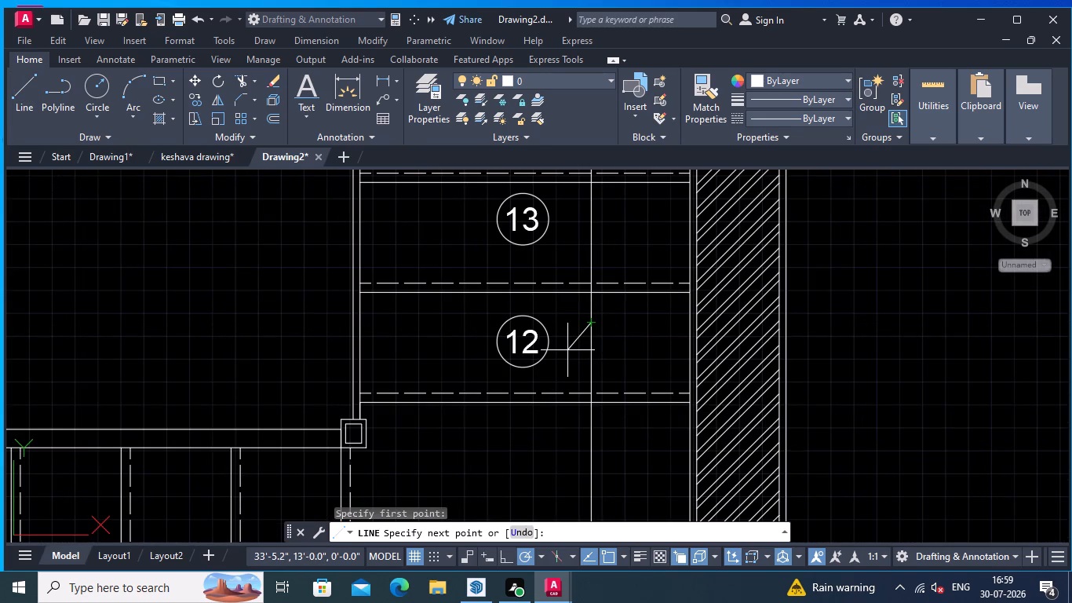
click(563, 353)
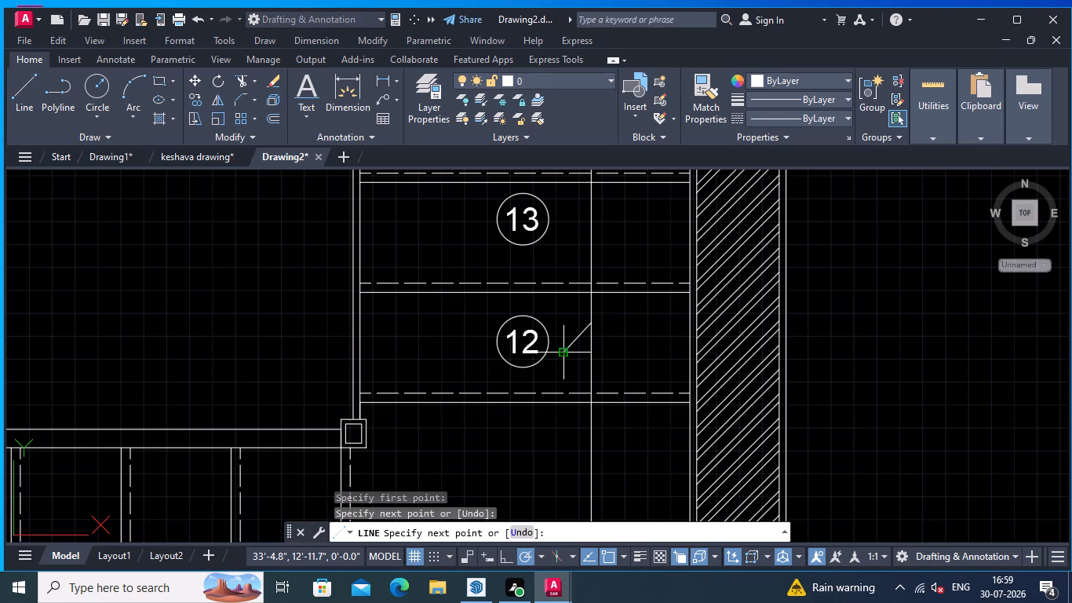
click(578, 353)
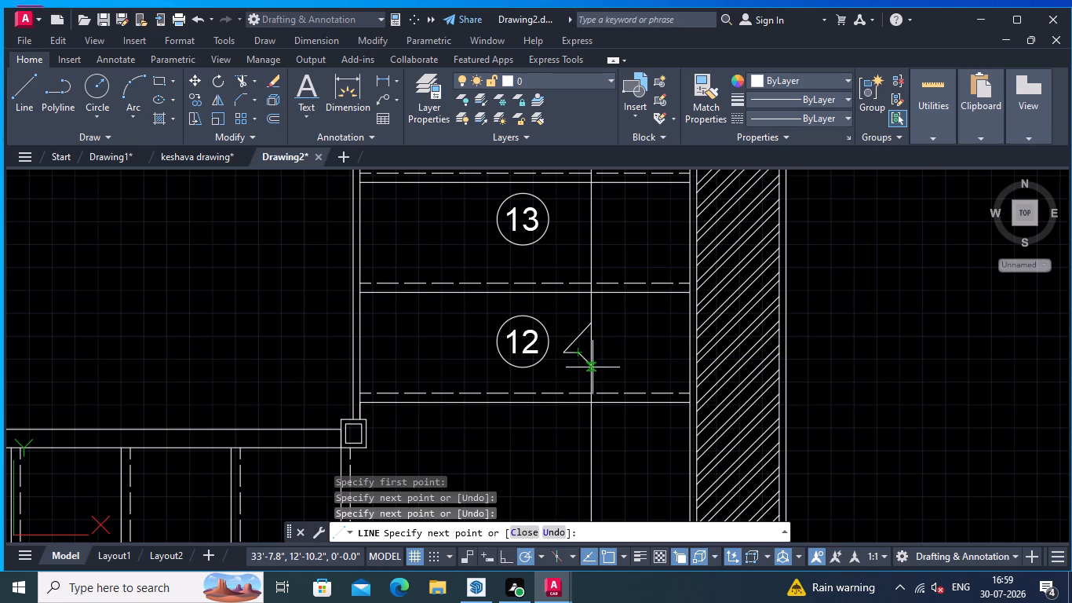
scroll(589, 372, up, 1)
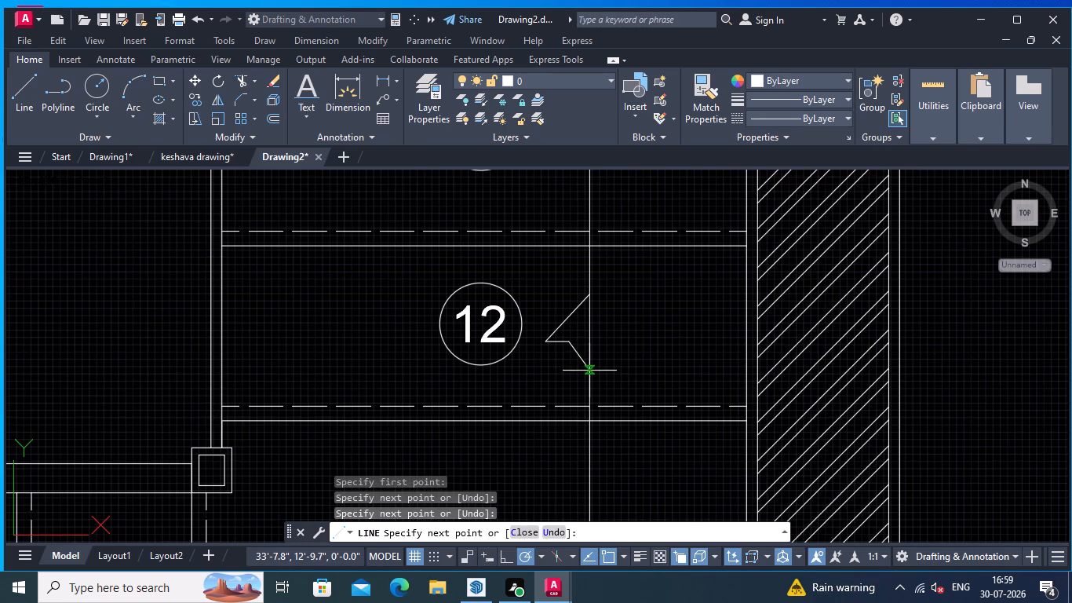
click(589, 370)
key(Return)
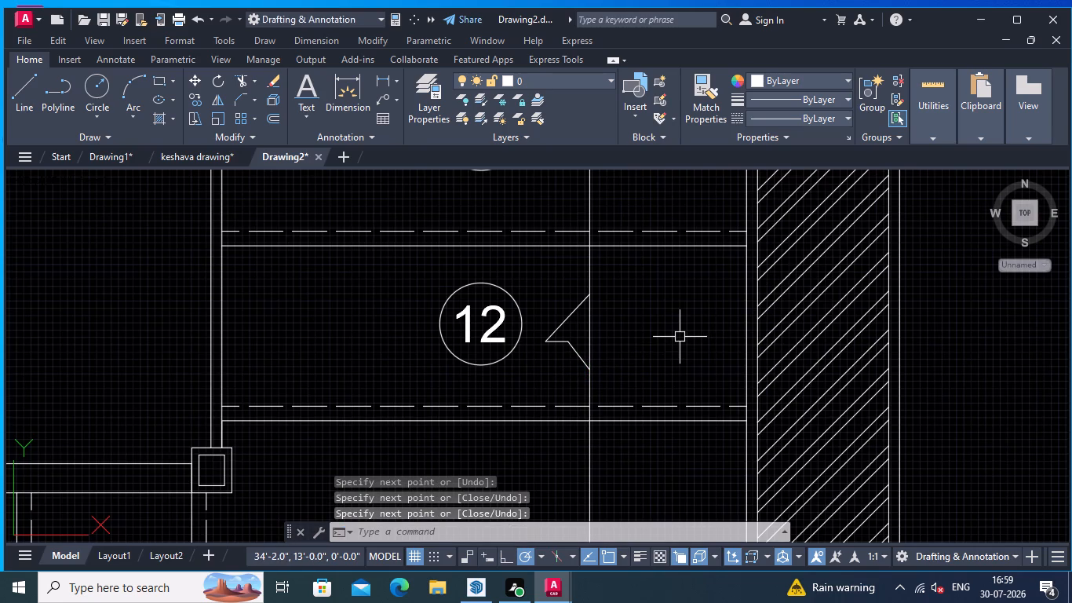
Mirror the three half-arrowhead lines about the vertical walking line, keeping the originals.
click(567, 324)
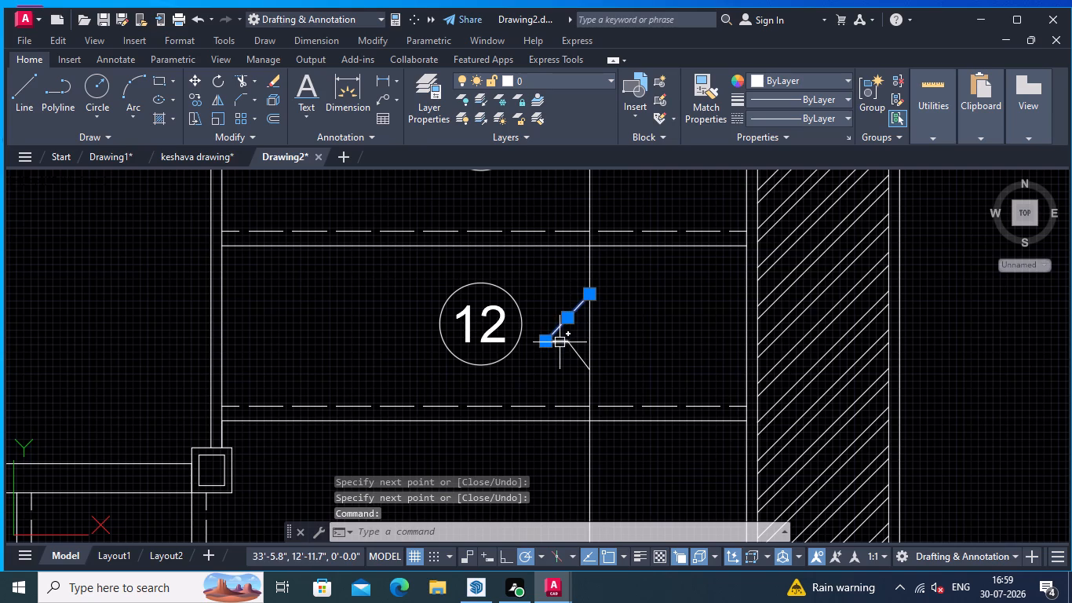
click(560, 342)
click(577, 355)
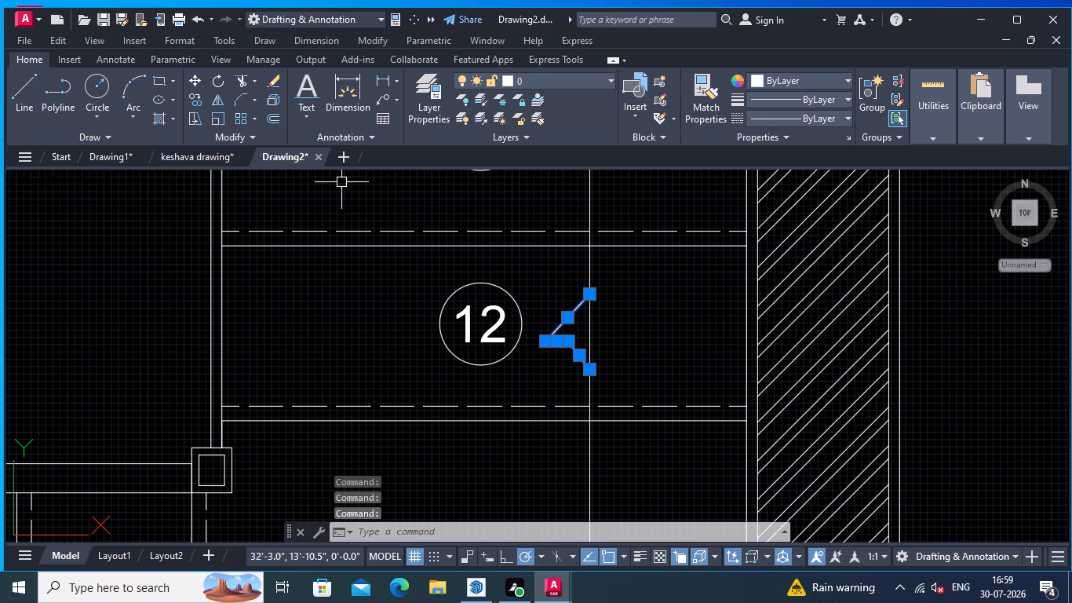
click(213, 103)
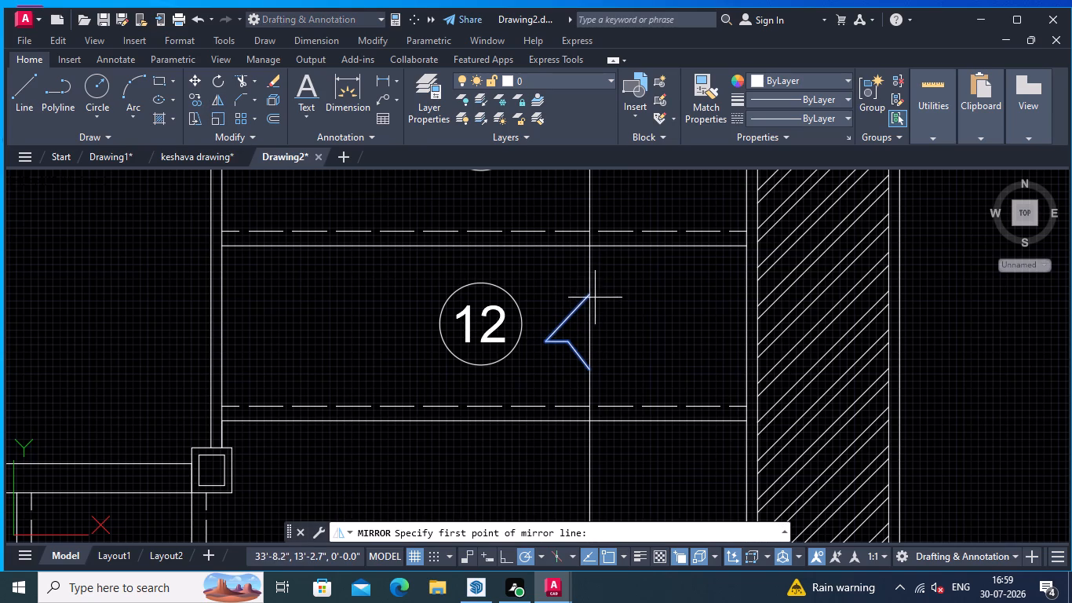
click(588, 297)
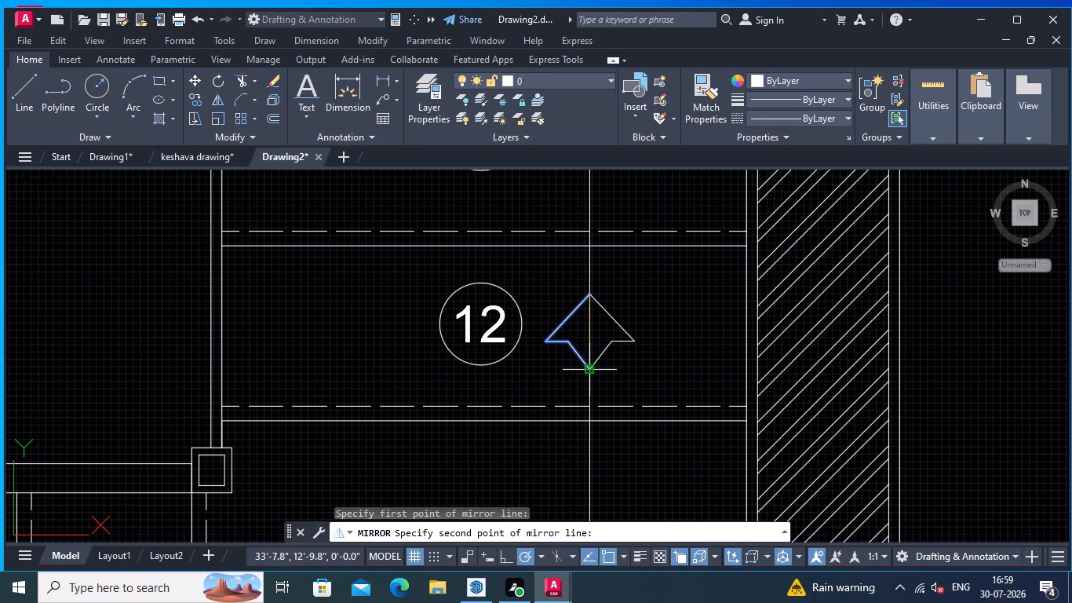
click(589, 372)
key(Return)
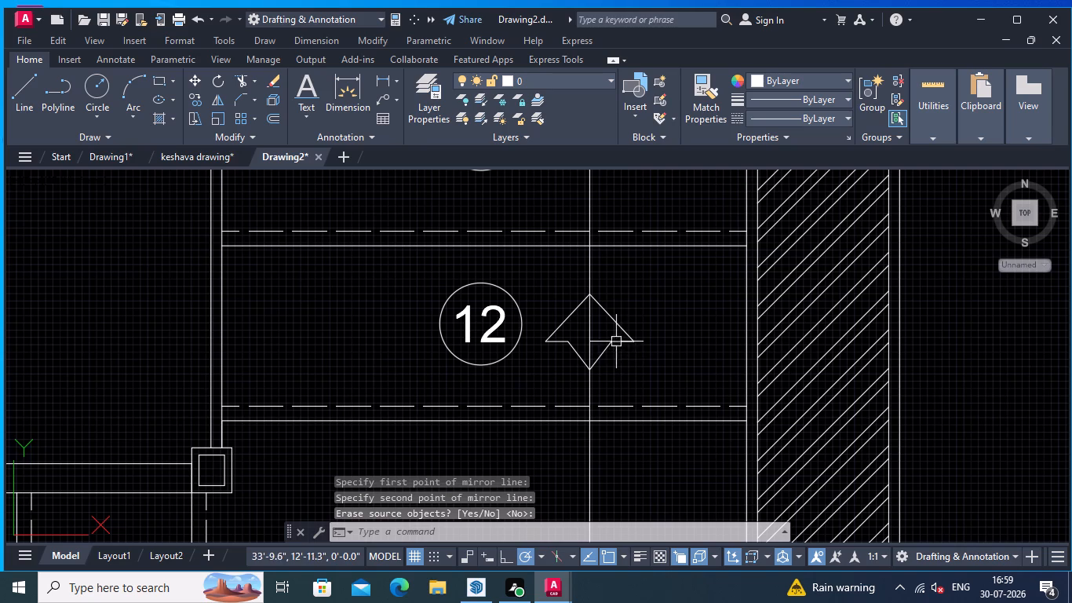
Fill both halves of the arrowhead beside number 12 with a SOLID hatch.
scroll(584, 349, down, 1)
middle_drag(584, 349, 610, 354)
scroll(607, 345, up, 1)
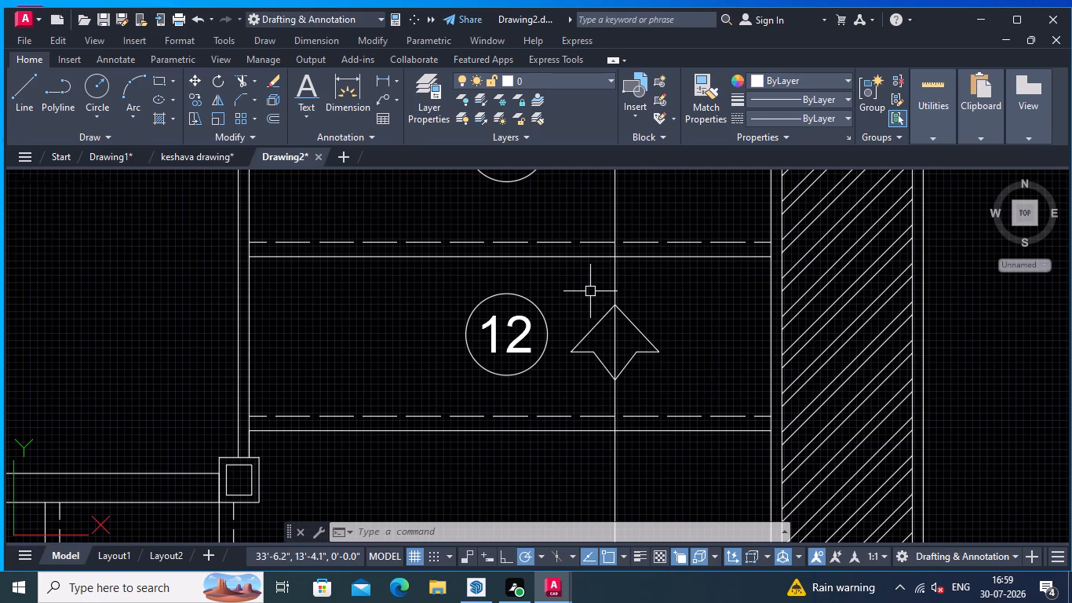
key(h)
key(a)
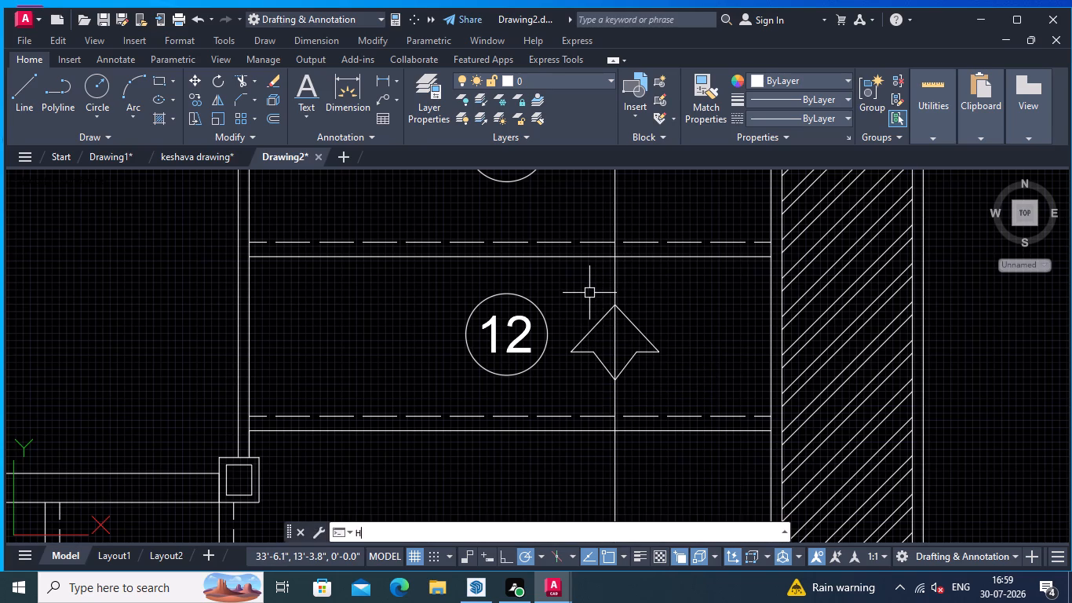
key(Return)
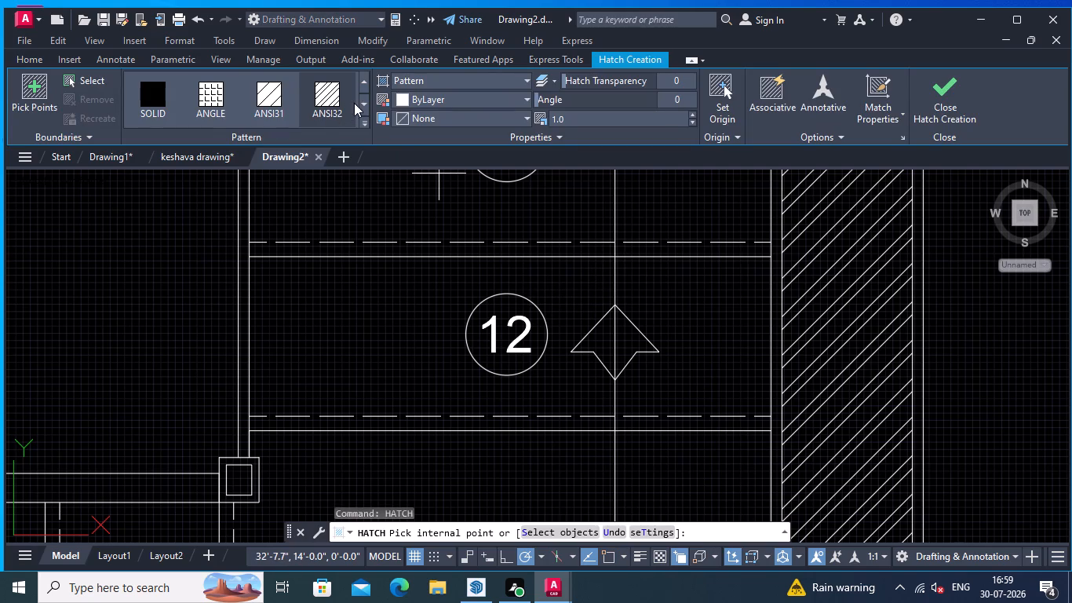
click(147, 86)
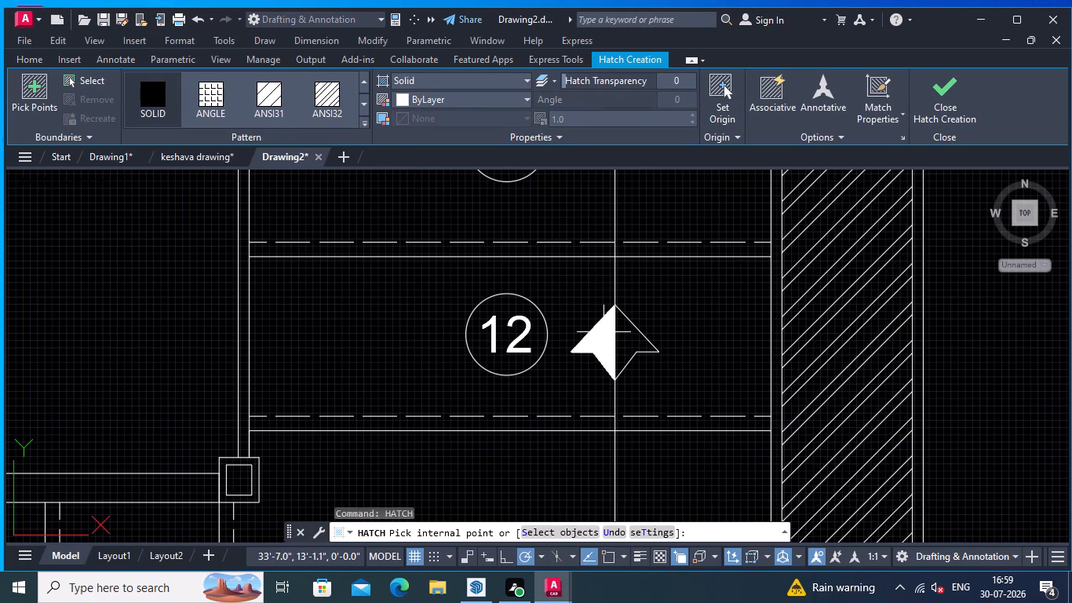
click(603, 332)
click(621, 334)
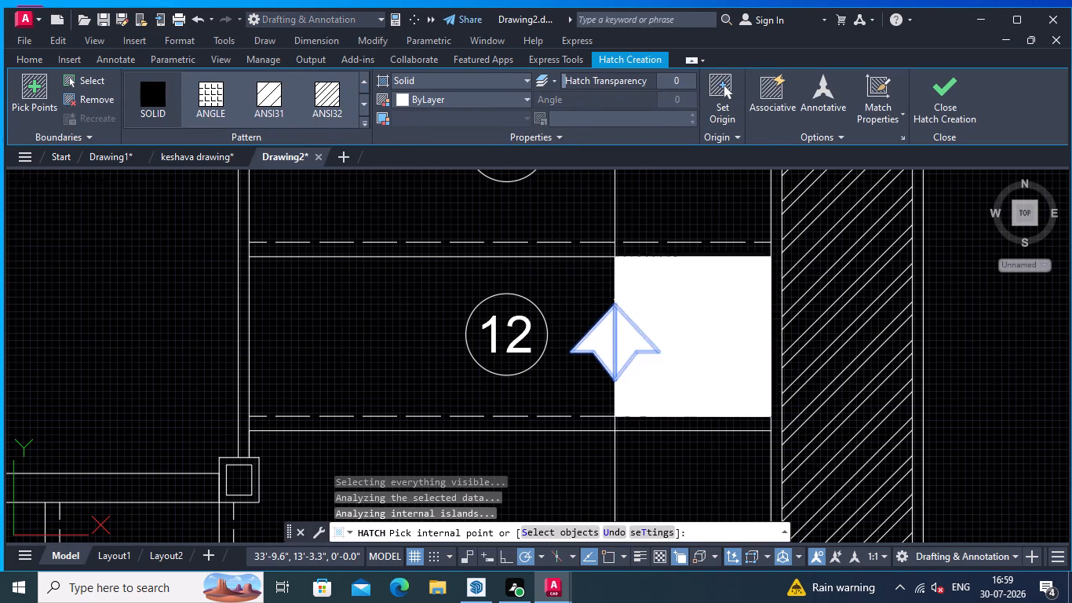
key(Return)
Copy the solid arrowhead beside number 12 straight up about 4'-5" to the upper end of the vertical walking line above number 15.
scroll(750, 328, down, 2)
middle_drag(730, 328, 686, 305)
scroll(677, 306, up, 1)
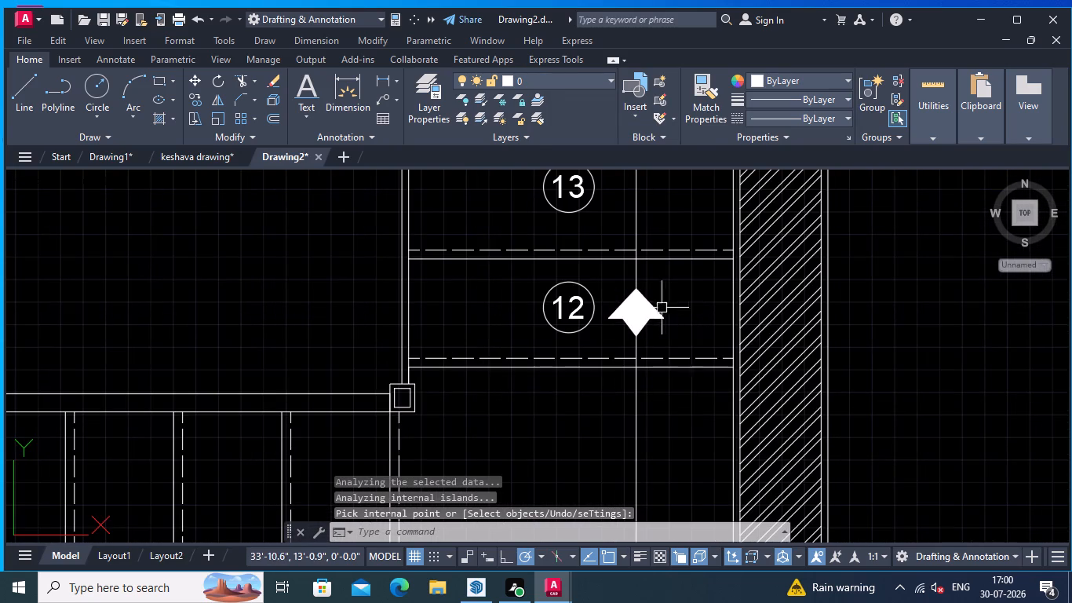
click(633, 309)
right_click(658, 294)
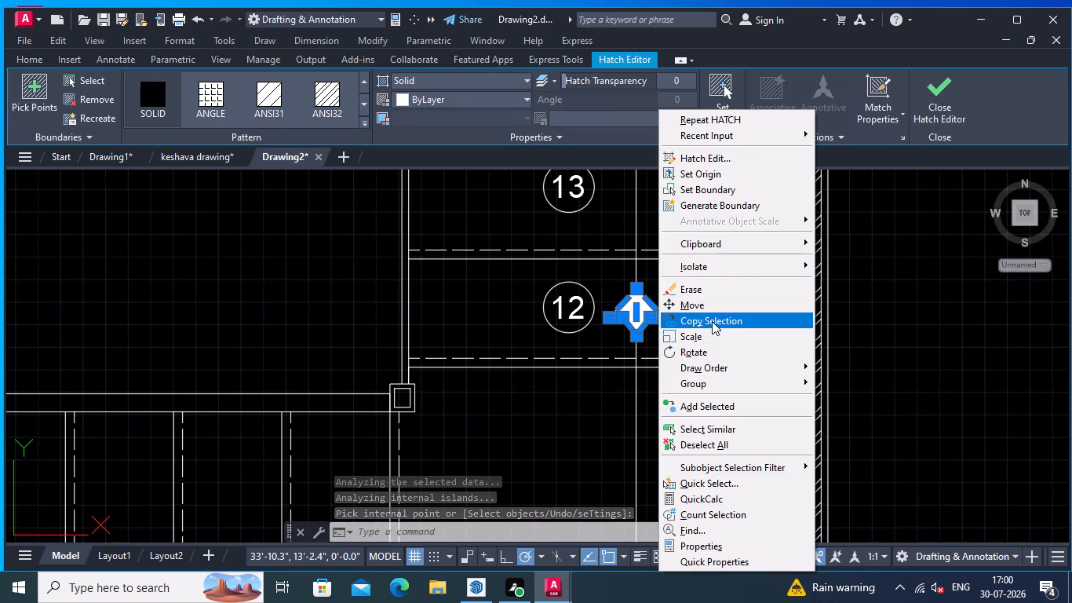
click(713, 319)
scroll(644, 301, up, 1)
middle_drag(642, 300, 652, 349)
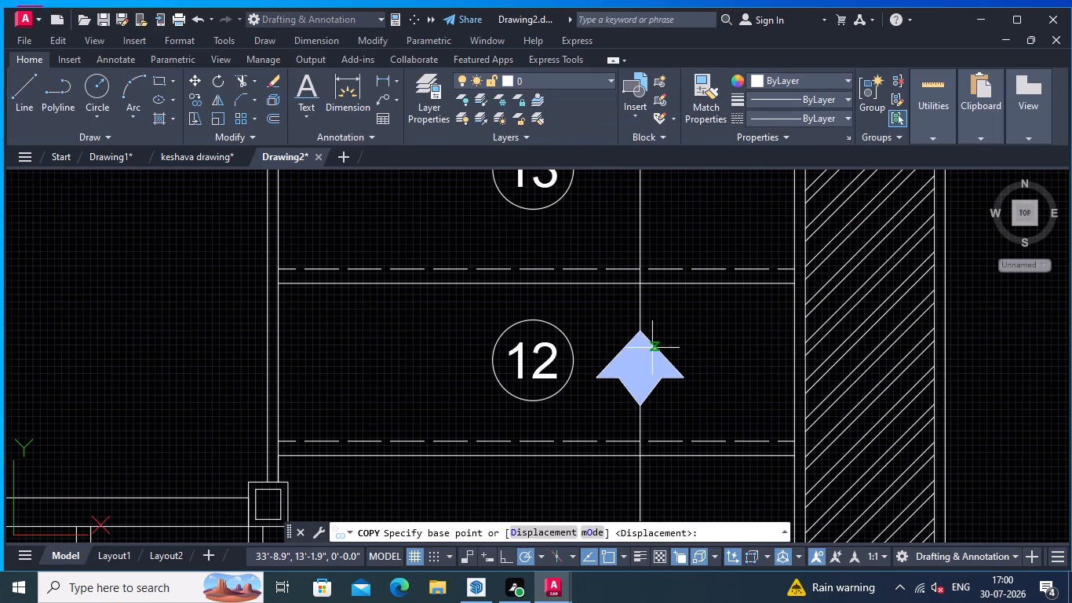
click(640, 327)
scroll(648, 258, down, 1)
middle_drag(648, 263, 648, 389)
scroll(627, 283, down, 2)
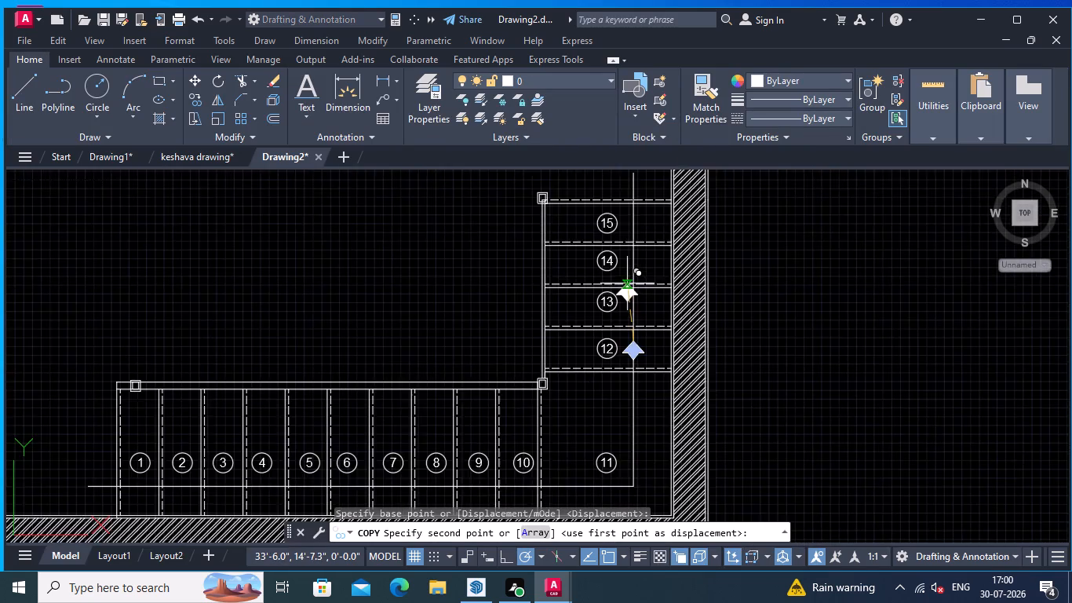
middle_drag(627, 283, 629, 381)
scroll(644, 291, up, 3)
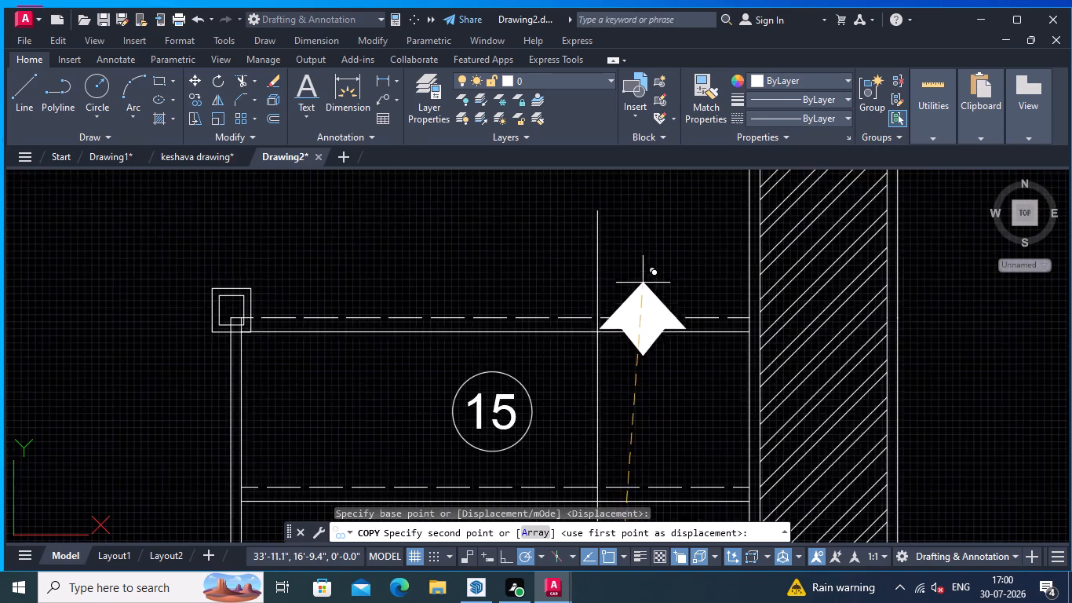
scroll(643, 283, up, 1)
scroll(618, 237, down, 2)
middle_drag(619, 258, 657, 393)
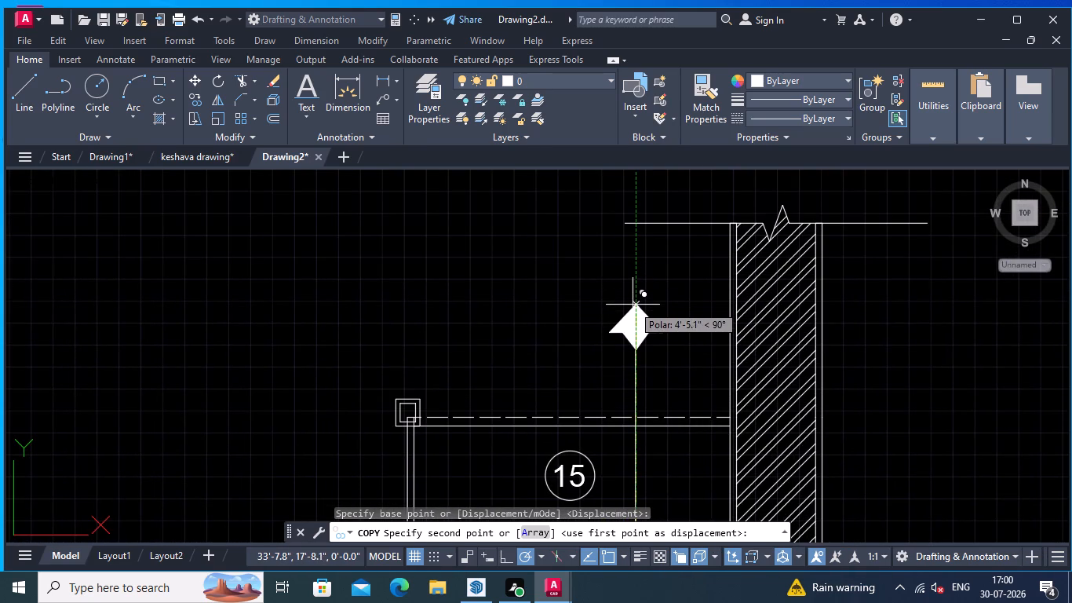
click(633, 310)
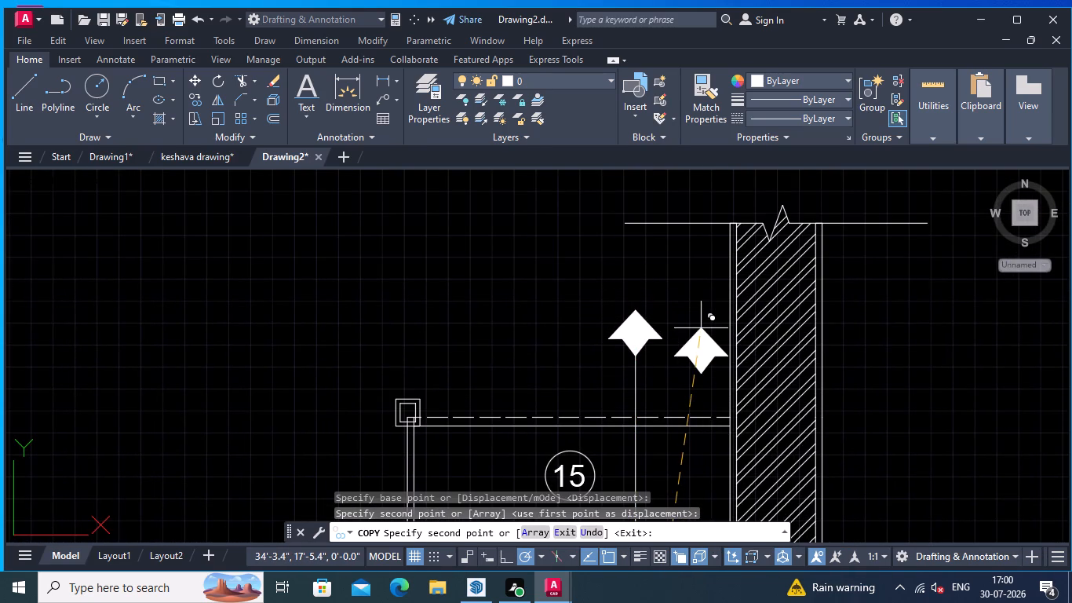
key(Return)
Copy the solid arrowhead beside number 12 to the clear tread area just above number 3 in the horizontal flight.
scroll(669, 339, down, 2)
middle_drag(660, 346, 859, 220)
scroll(781, 317, down, 1)
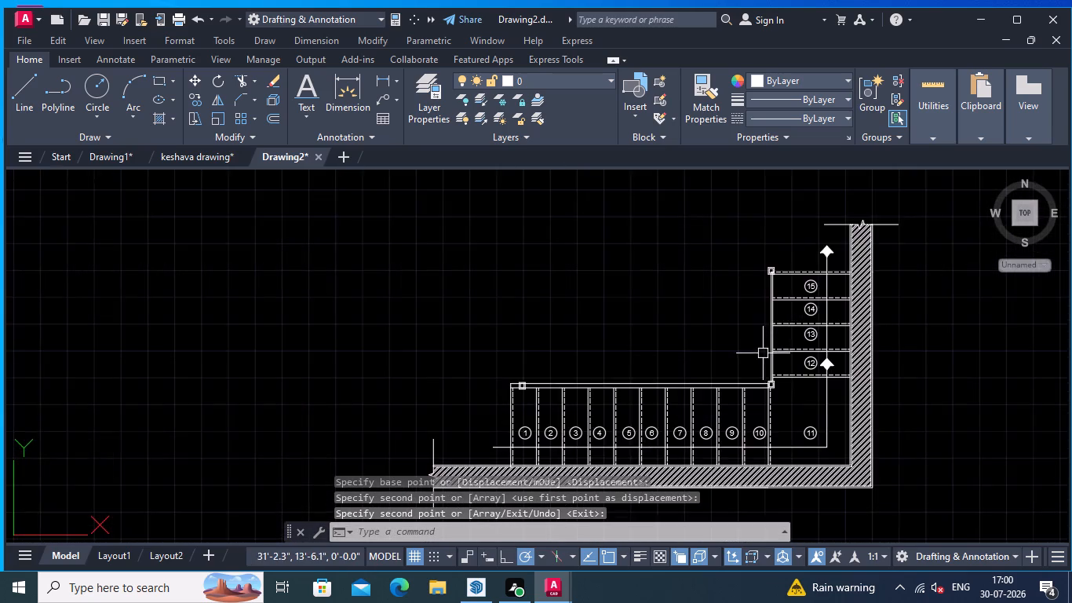
middle_drag(763, 353, 892, 259)
scroll(922, 299, up, 1)
middle_drag(923, 302, 797, 327)
scroll(870, 299, up, 1)
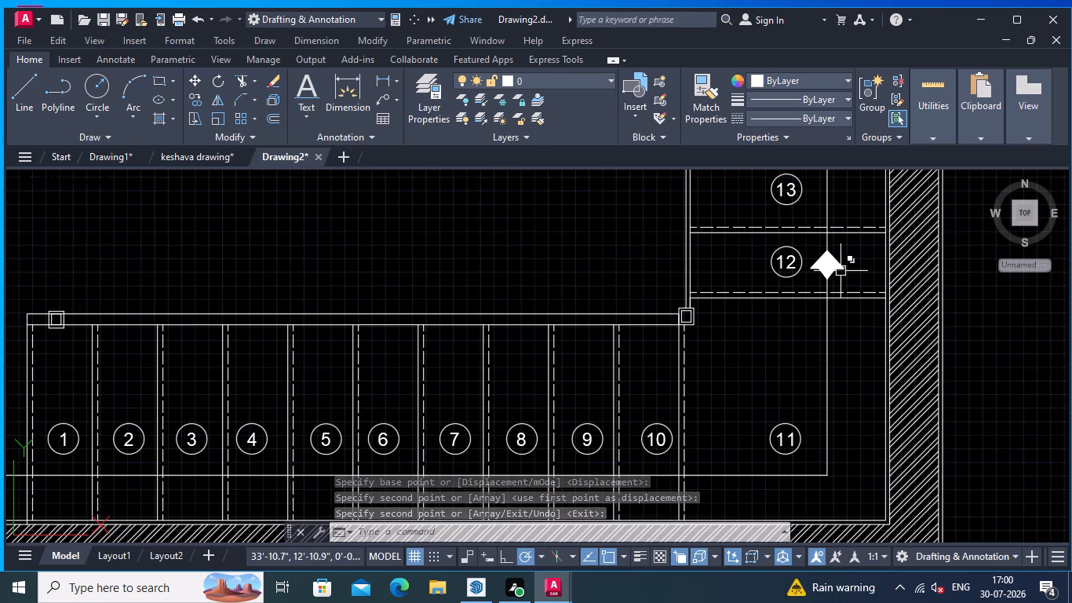
click(827, 263)
right_click(827, 260)
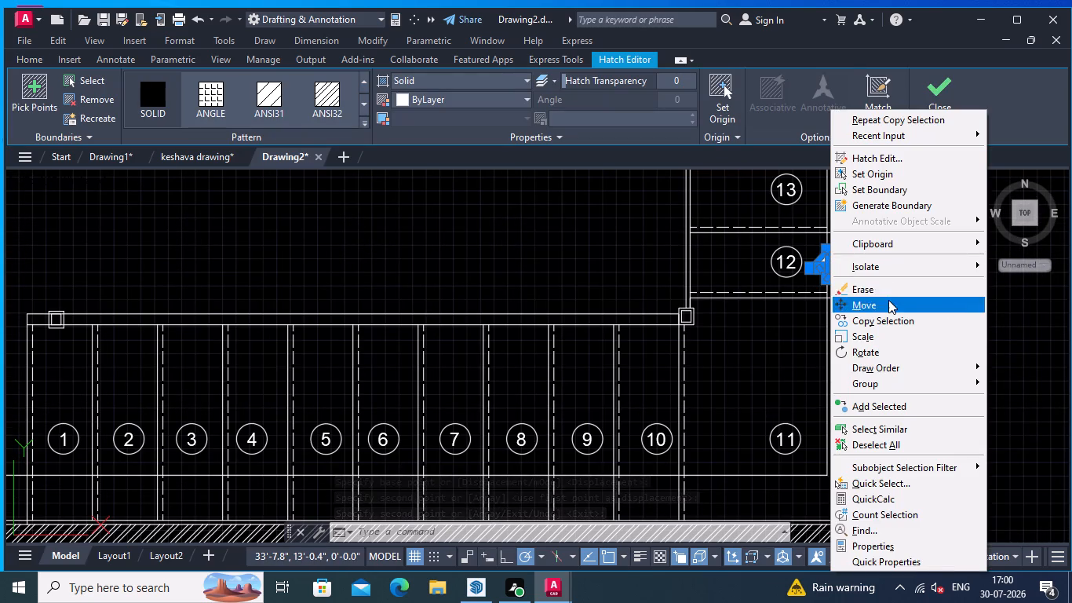
click(884, 317)
click(826, 261)
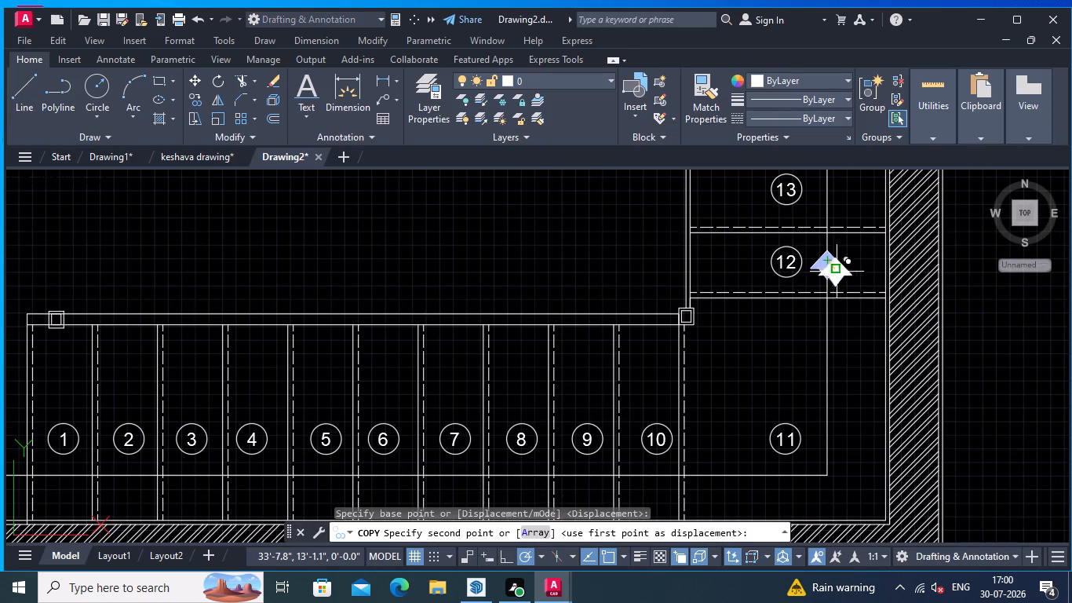
middle_drag(991, 347, 753, 289)
middle_drag(757, 349, 1012, 310)
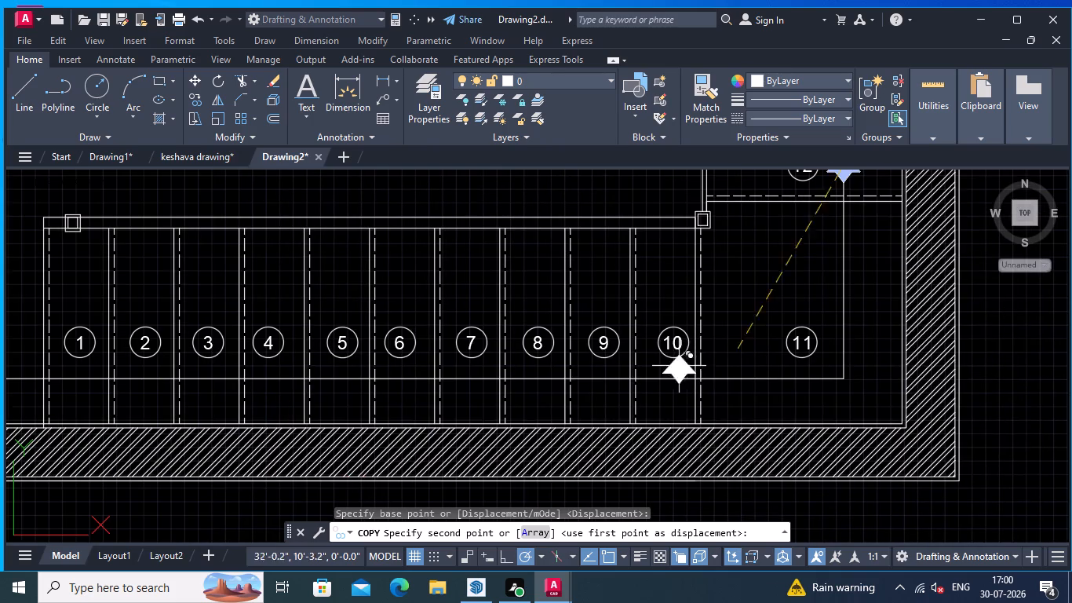
middle_drag(924, 347, 1071, 303)
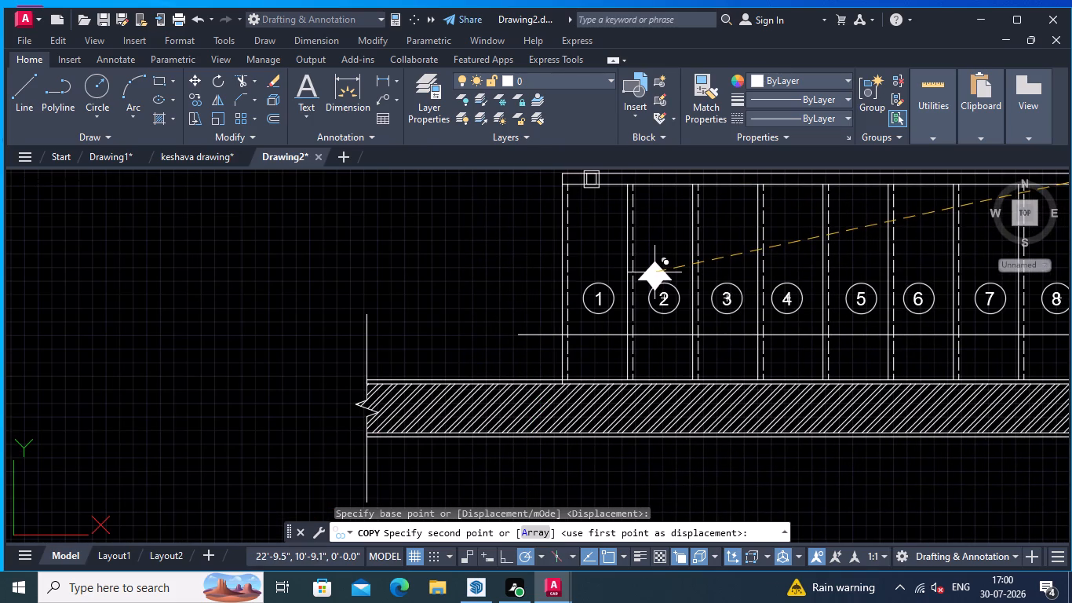
click(722, 240)
key(Return)
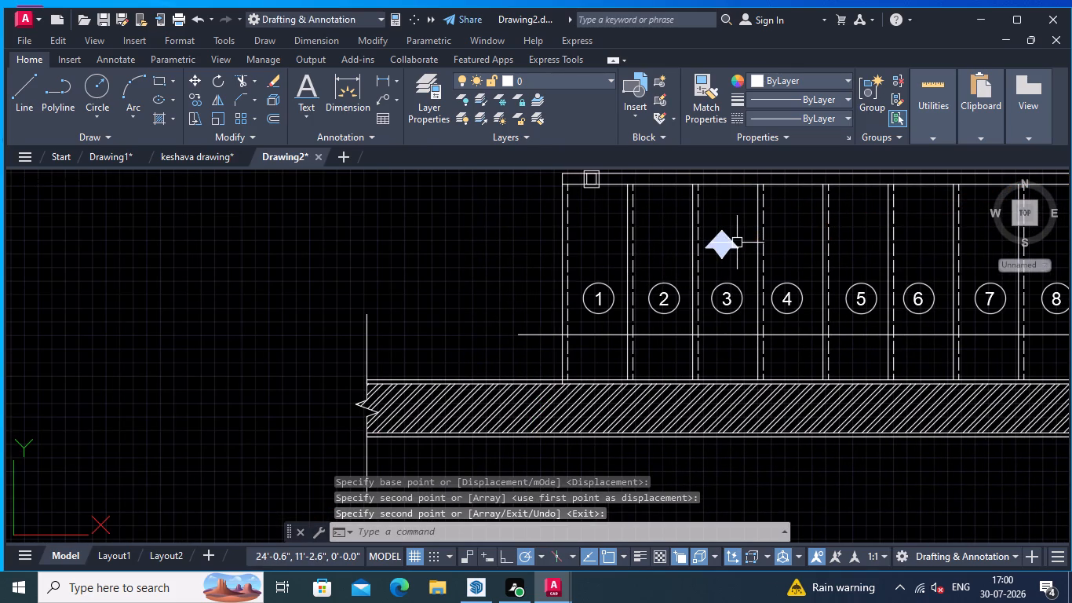
Rotate the arrowhead above number 3 about its tip by a quarter turn clockwise so it points horizontally toward number 4.
click(729, 245)
right_click(718, 225)
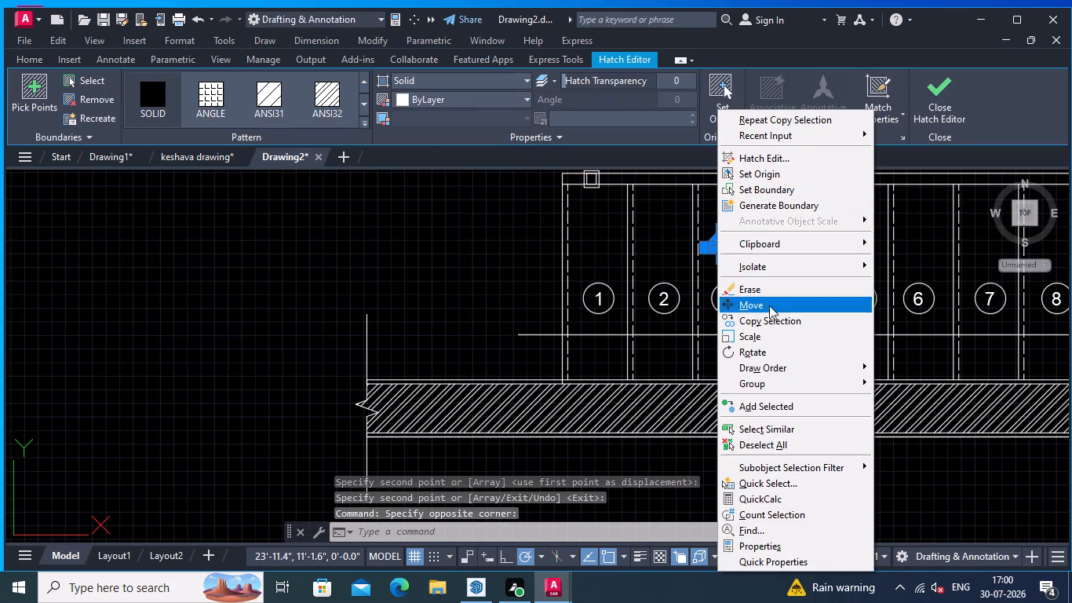
click(753, 349)
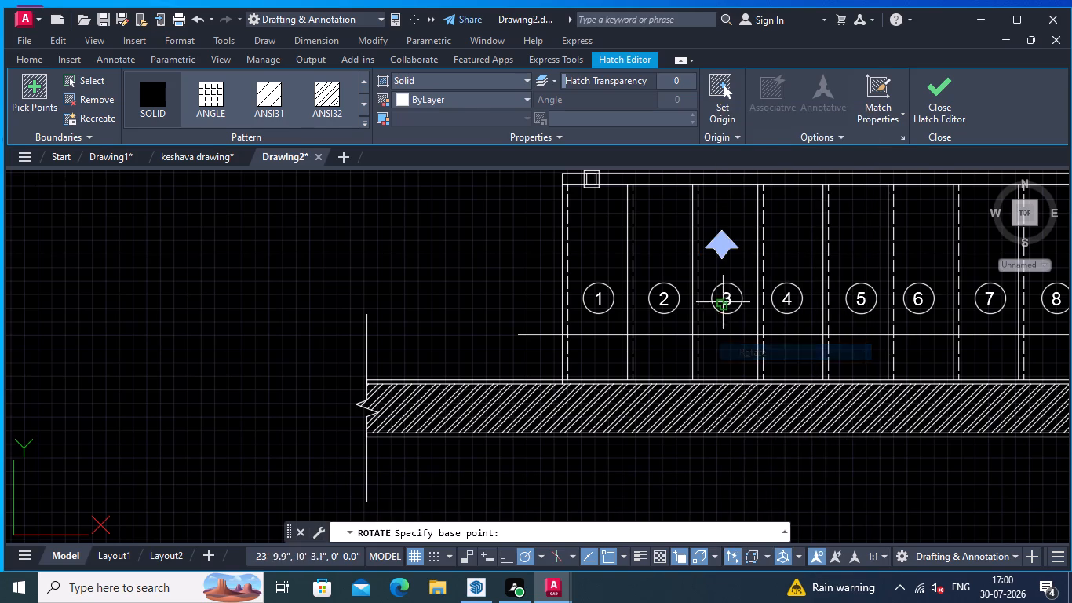
click(721, 232)
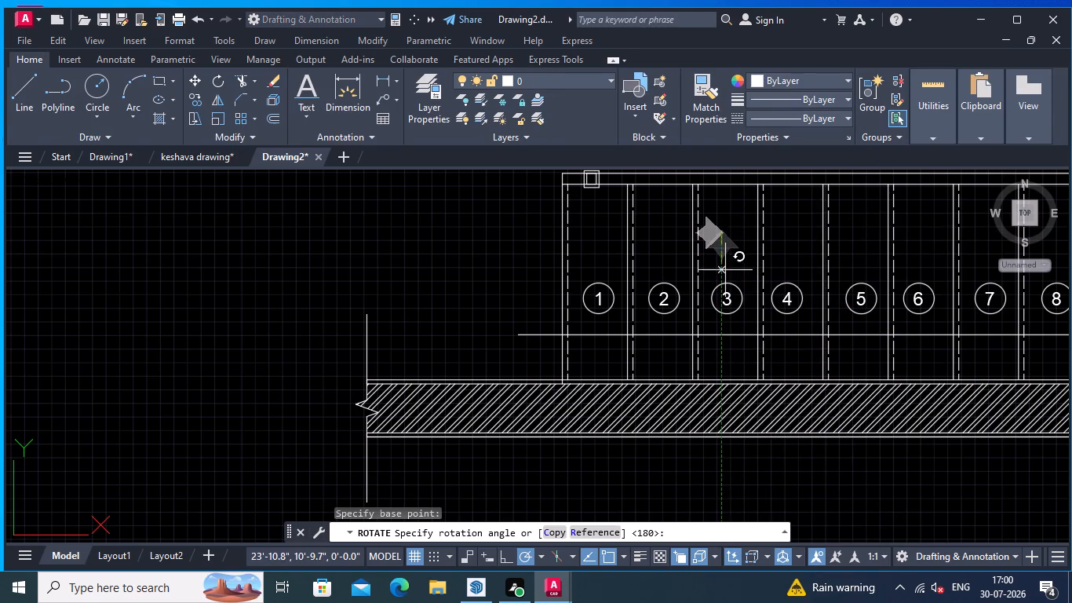
click(721, 272)
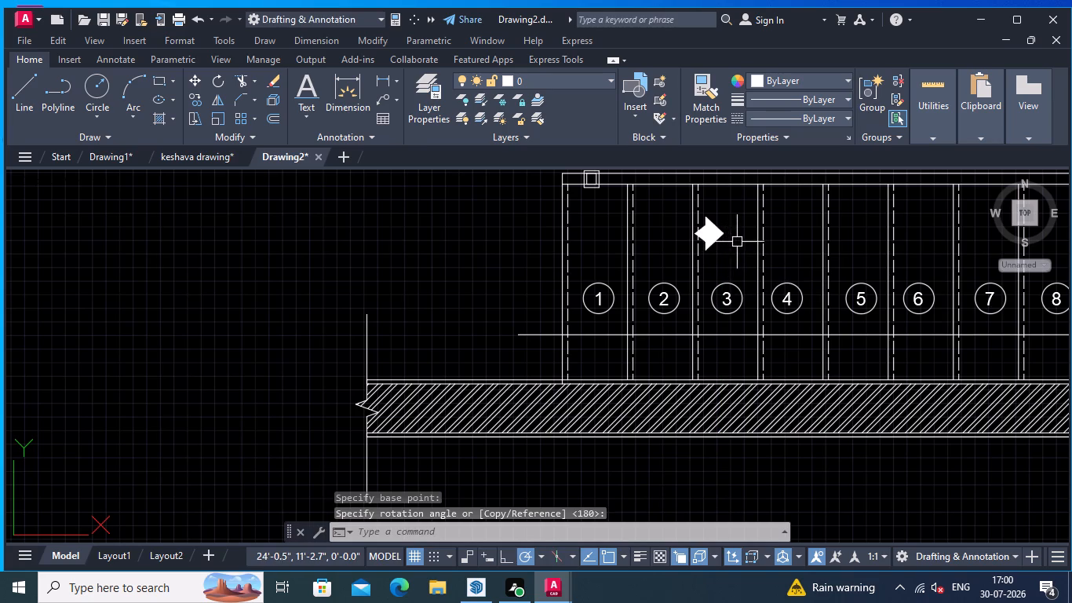
Copy the rotated arrowhead by its tip onto the horizontal walking line below number 3.
middle_drag(741, 242, 754, 247)
click(728, 234)
right_click(728, 234)
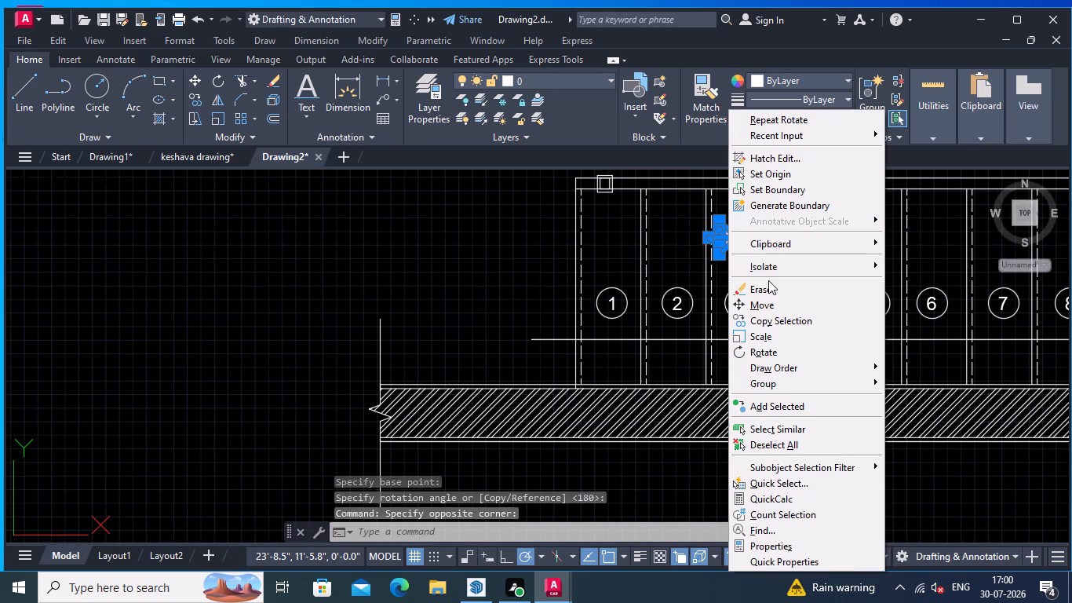
click(768, 315)
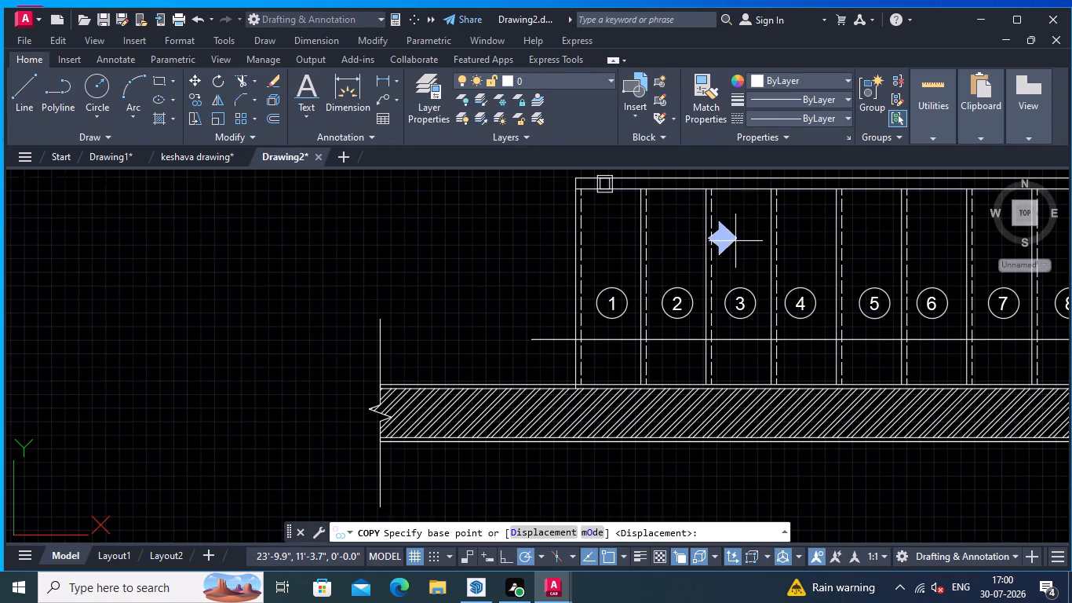
click(735, 238)
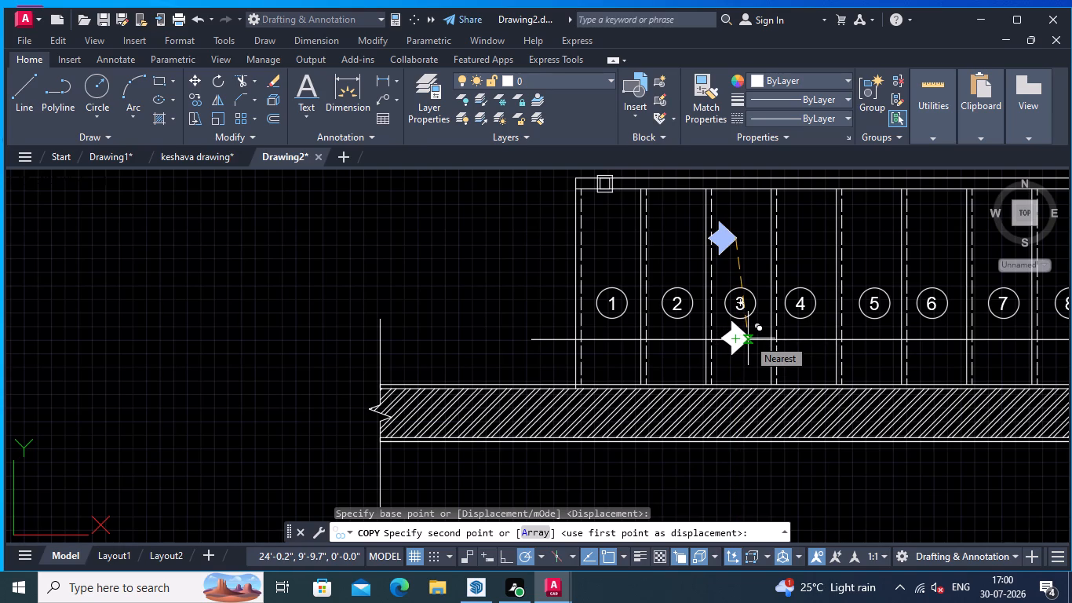
click(748, 338)
middle_drag(814, 350, 783, 350)
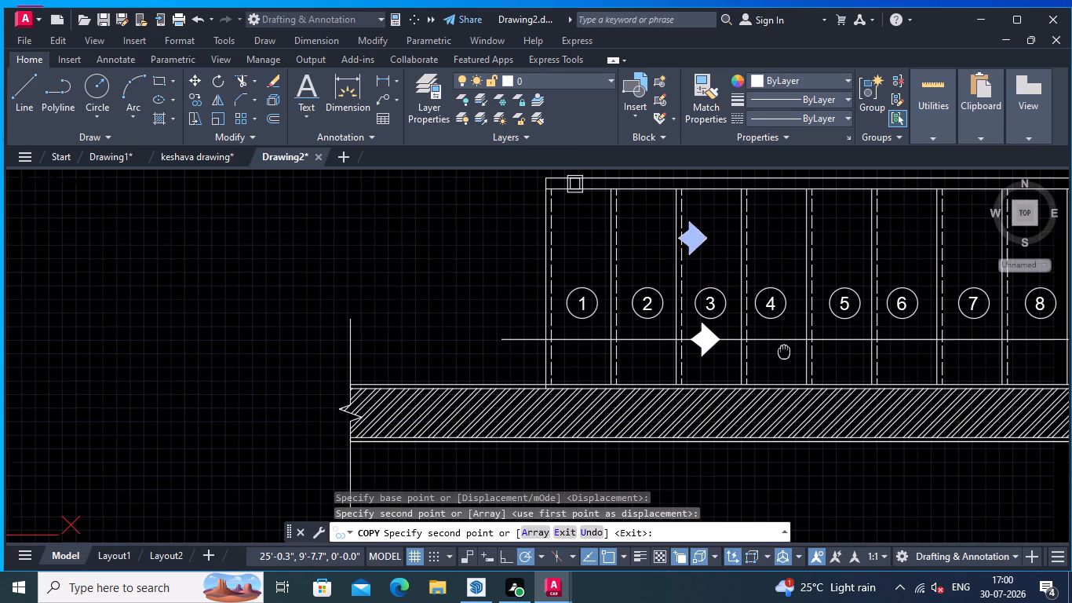
middle_drag(783, 350, 781, 350)
middle_drag(699, 329, 795, 327)
scroll(795, 327, down, 1)
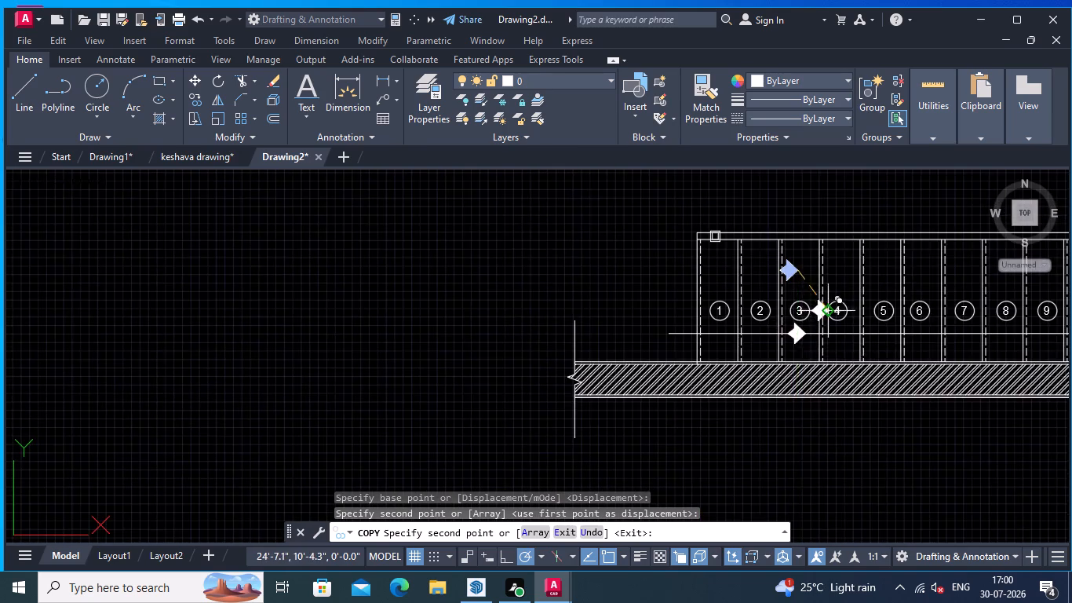
scroll(826, 312, down, 1)
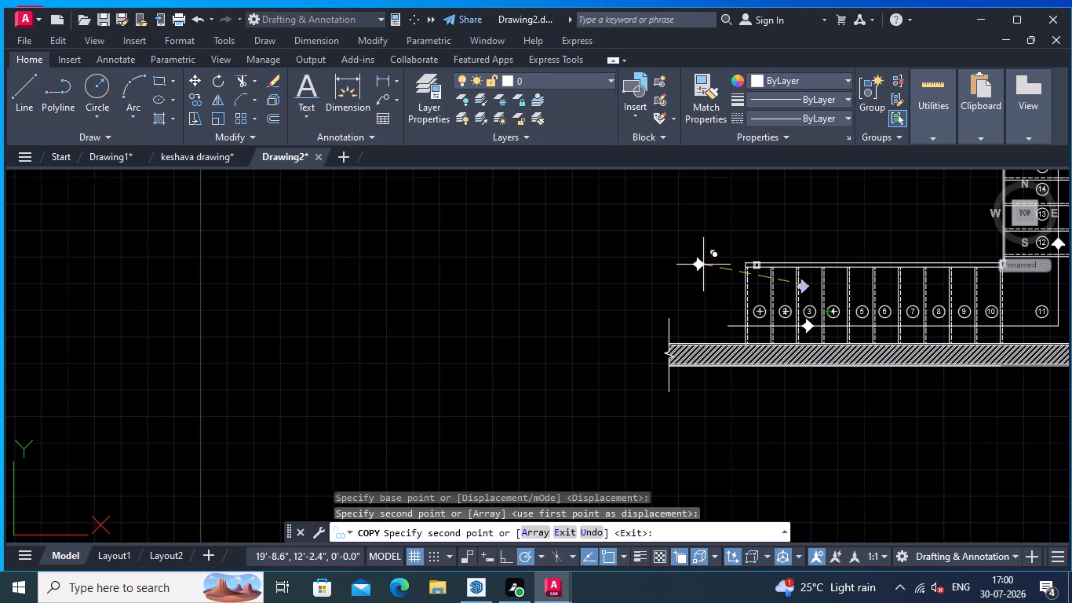
key(Escape)
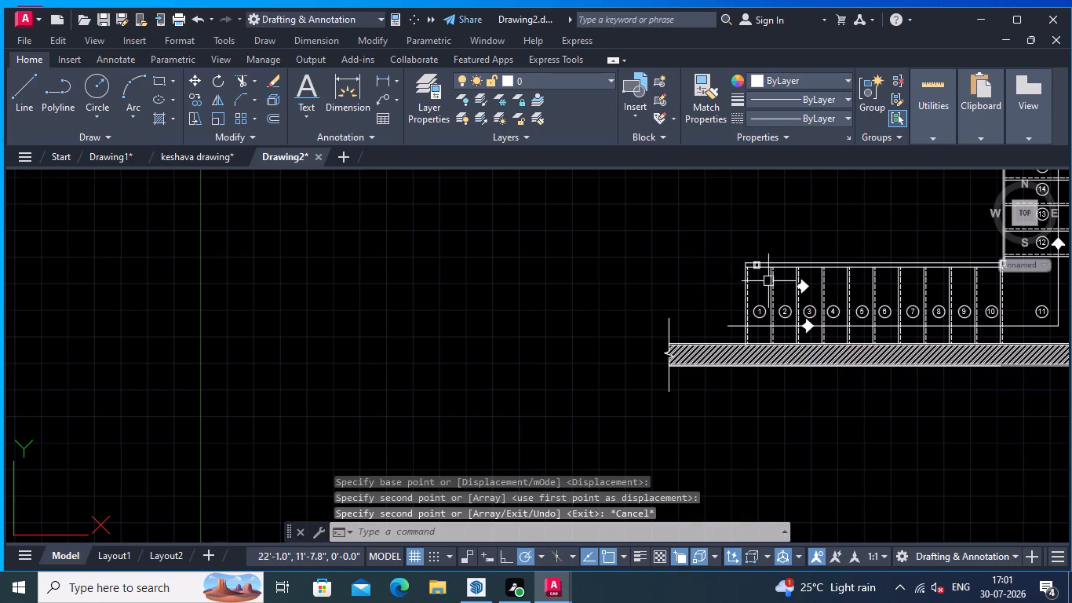
Move the spare arrowhead from above number 3 to the empty space outside the stair, beside tread 1.
scroll(772, 283, up, 2)
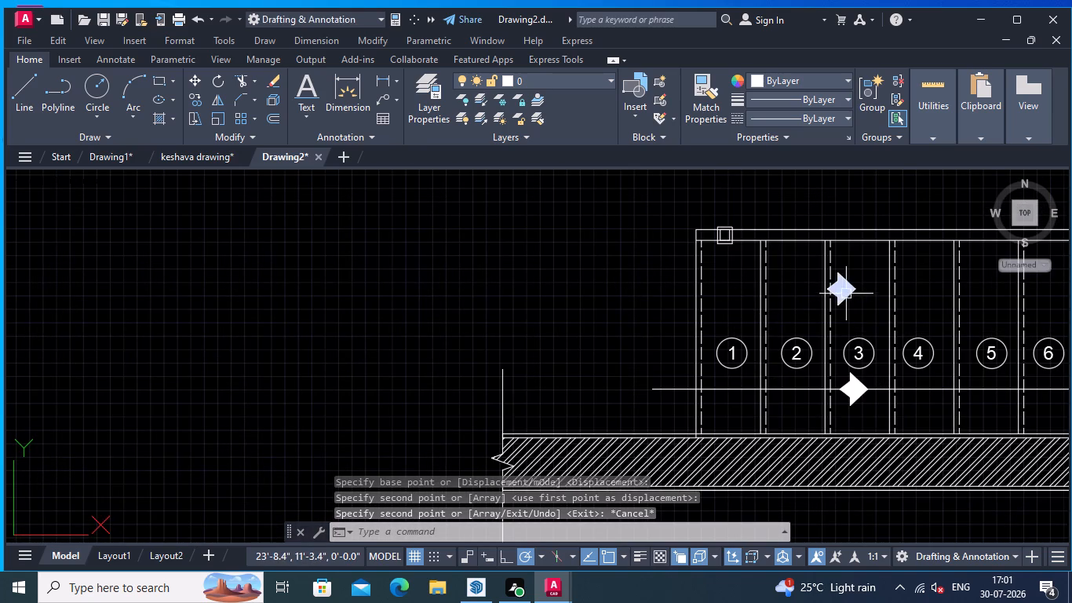
click(847, 291)
right_click(835, 272)
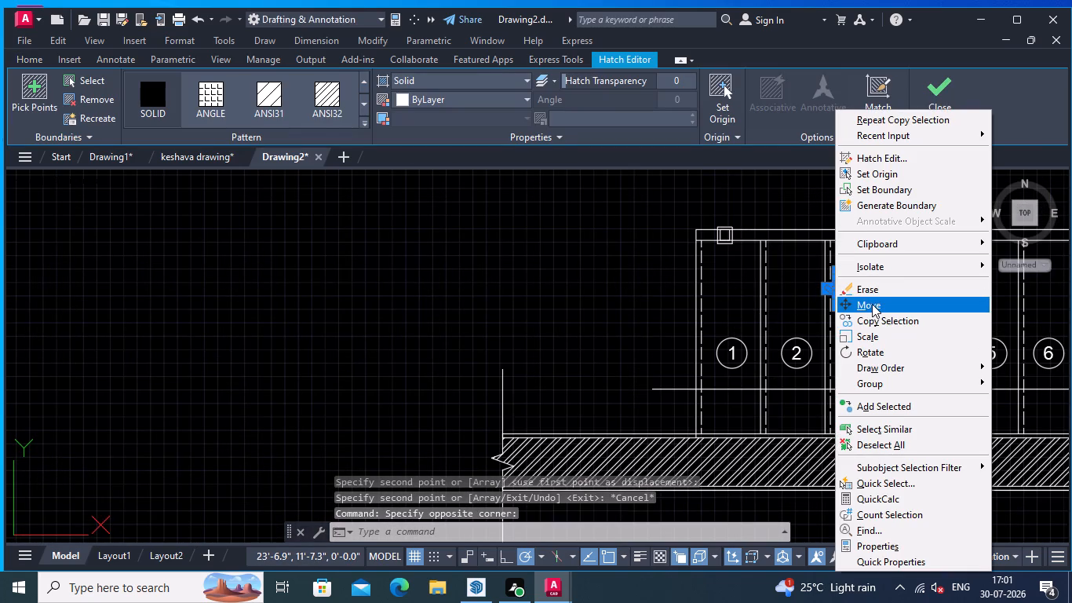
click(872, 304)
click(848, 291)
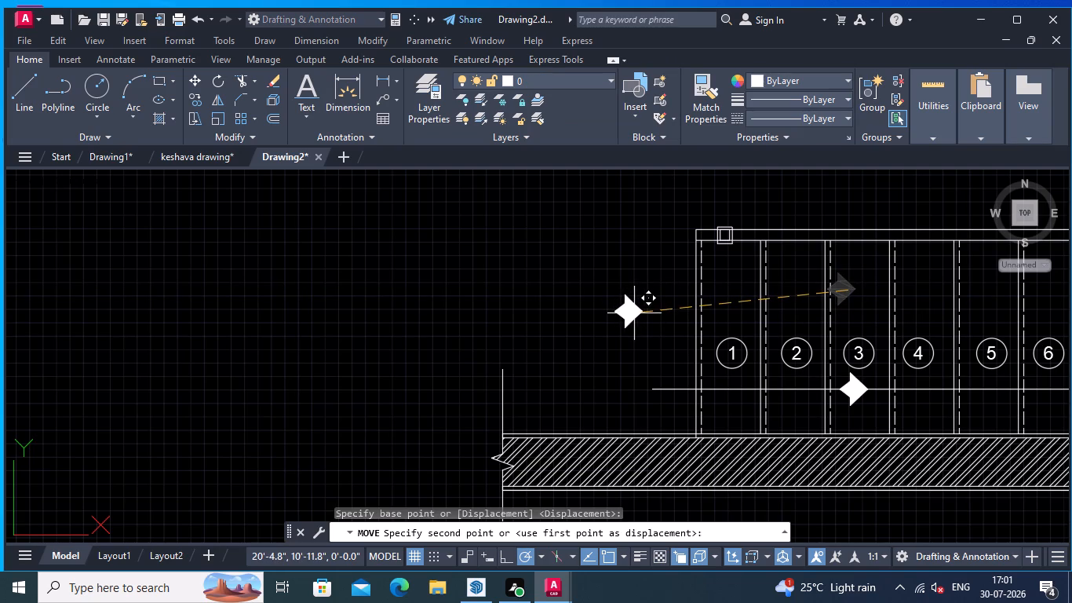
click(651, 311)
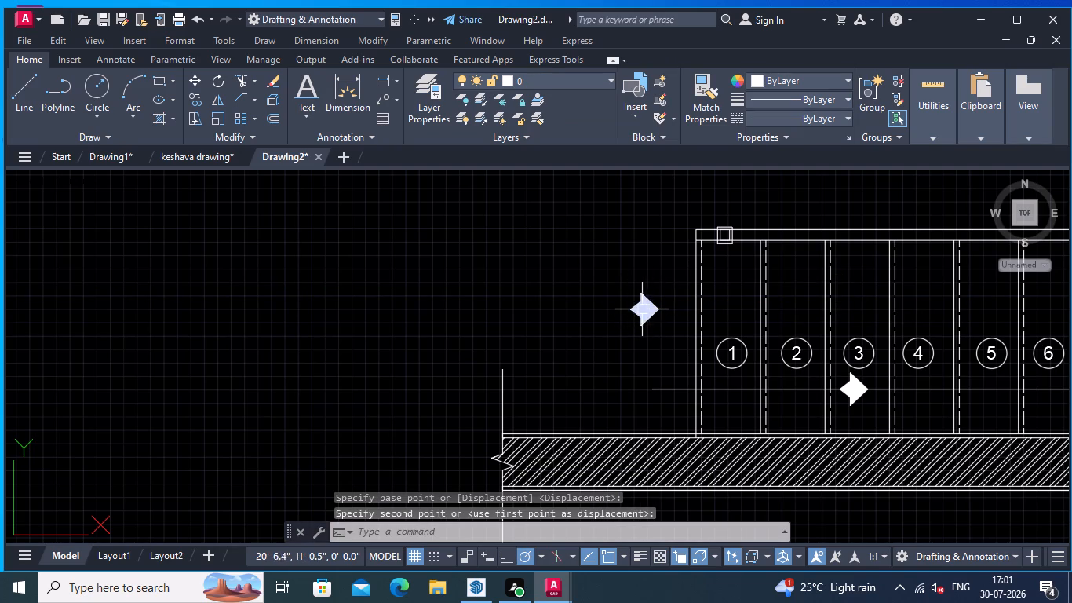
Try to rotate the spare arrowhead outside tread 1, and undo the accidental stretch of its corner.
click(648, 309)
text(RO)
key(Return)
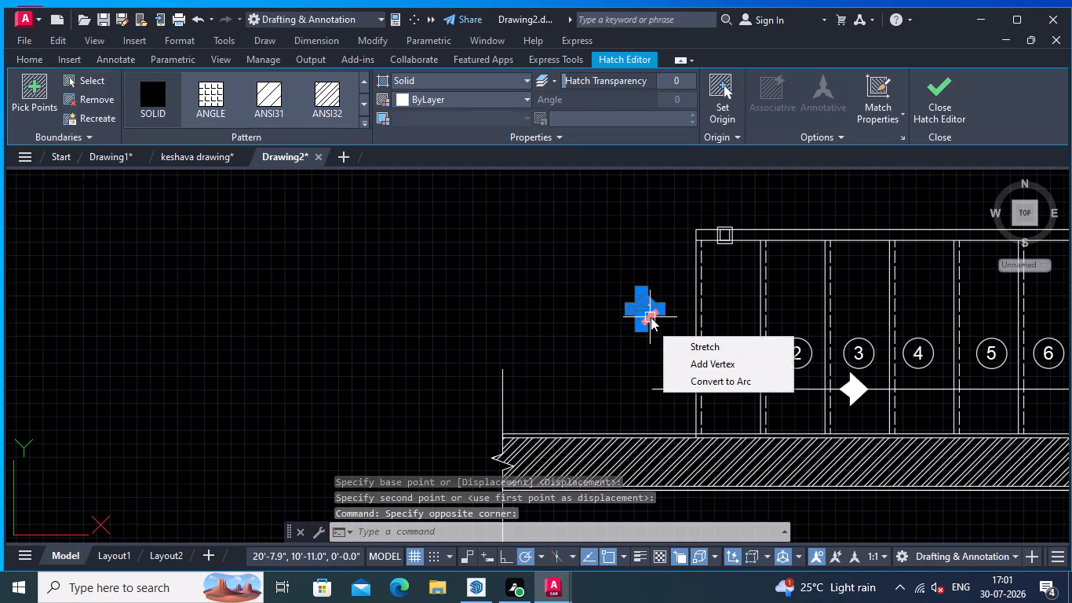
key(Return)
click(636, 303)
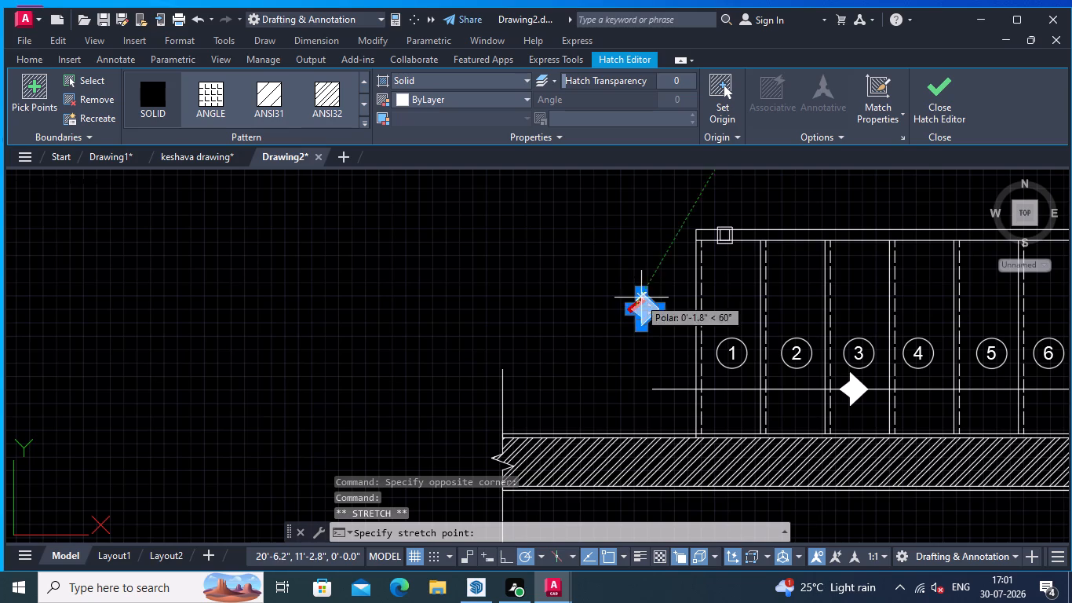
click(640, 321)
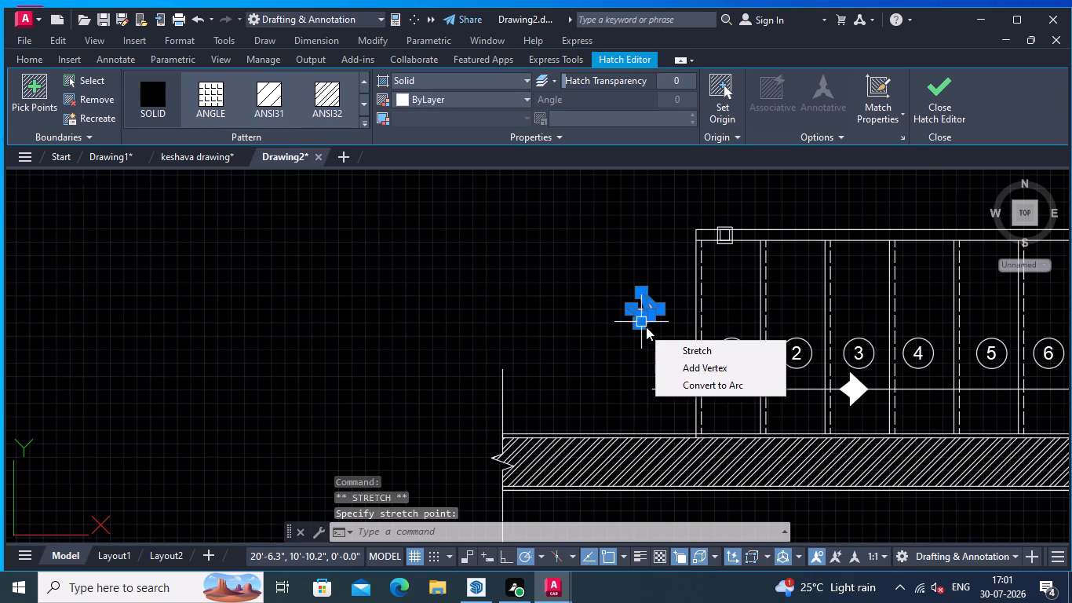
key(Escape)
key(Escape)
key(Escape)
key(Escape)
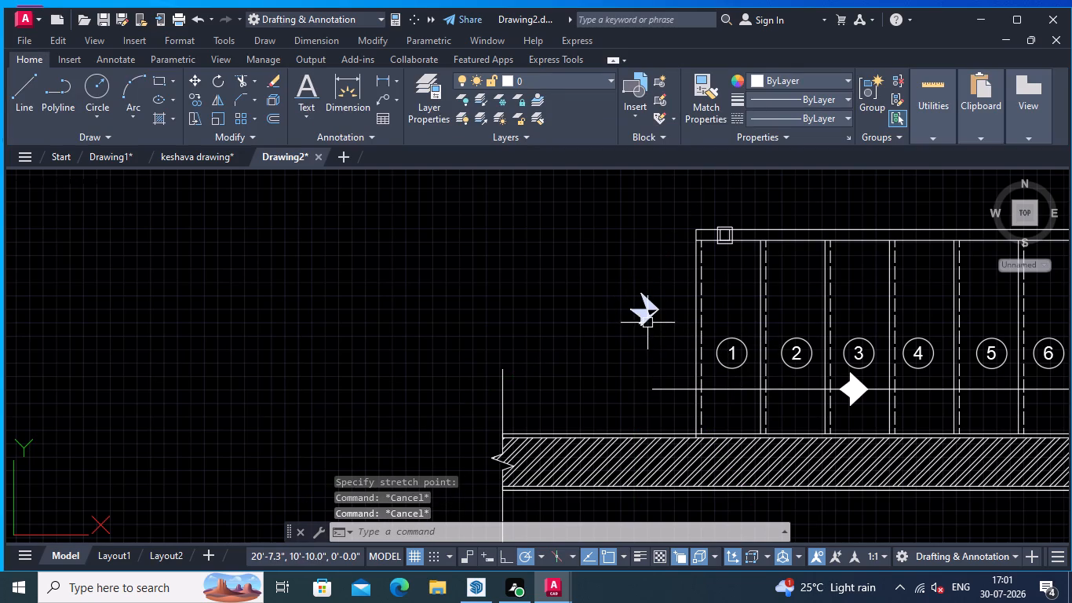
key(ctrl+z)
Rotate the spare arrowhead outside tread 1 about its tail point by a quarter turn counterclockwise so it points upward.
scroll(651, 308, up, 2)
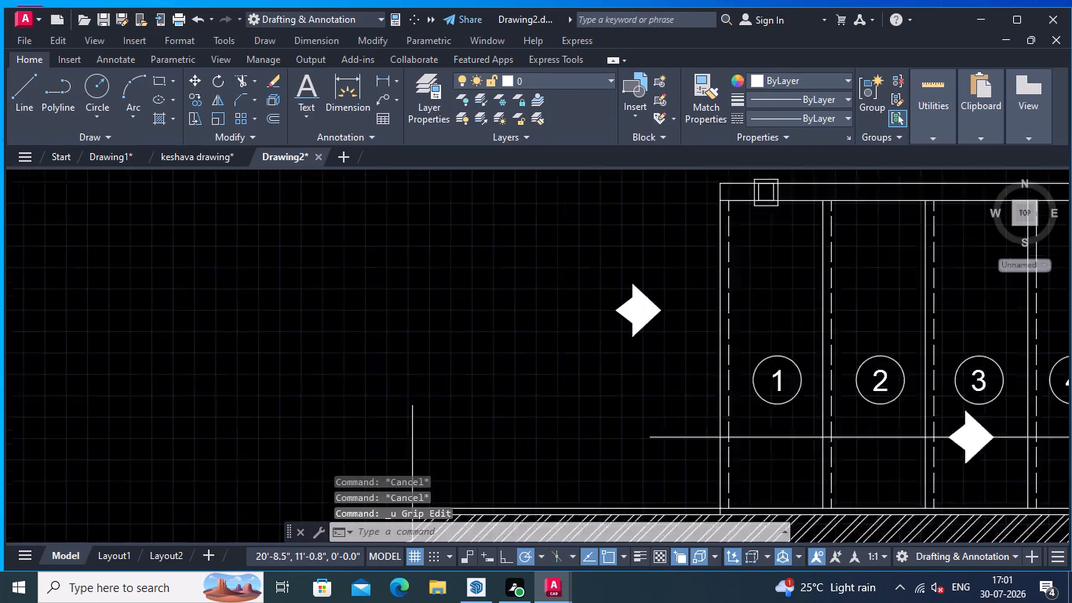
click(643, 316)
right_click(647, 293)
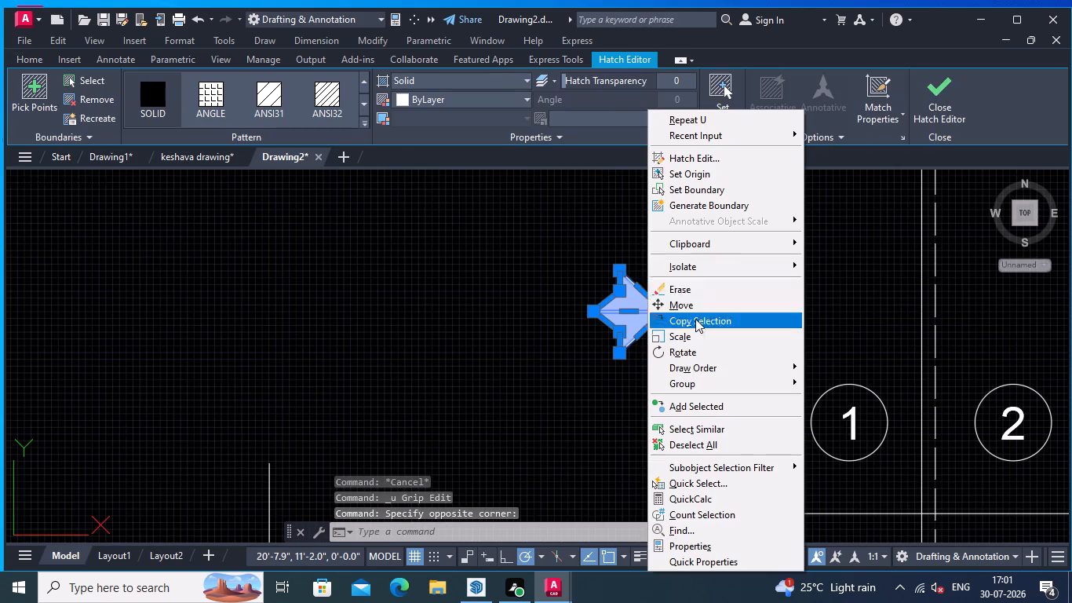
click(693, 352)
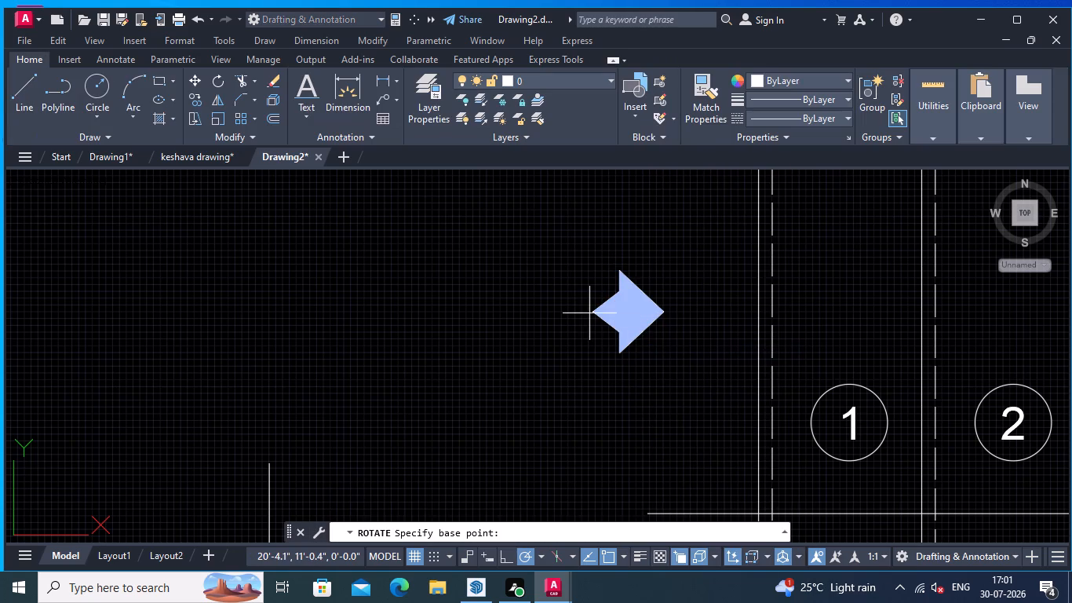
click(596, 312)
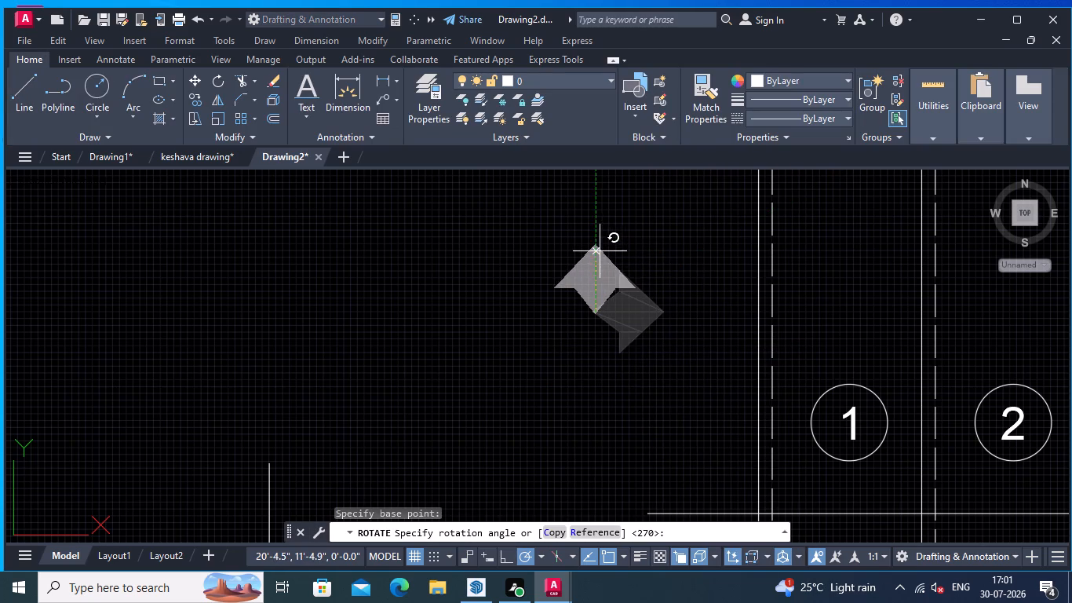
click(597, 253)
Move the rotated arrowhead by its tail point onto the free end of the walking line outside tread 1.
click(600, 295)
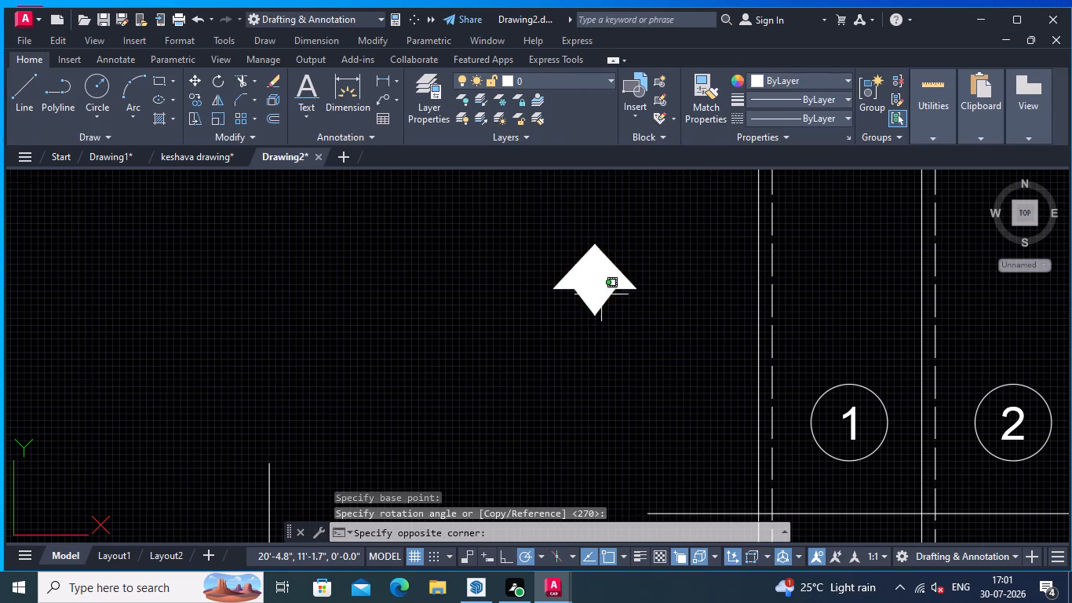
right_click(601, 294)
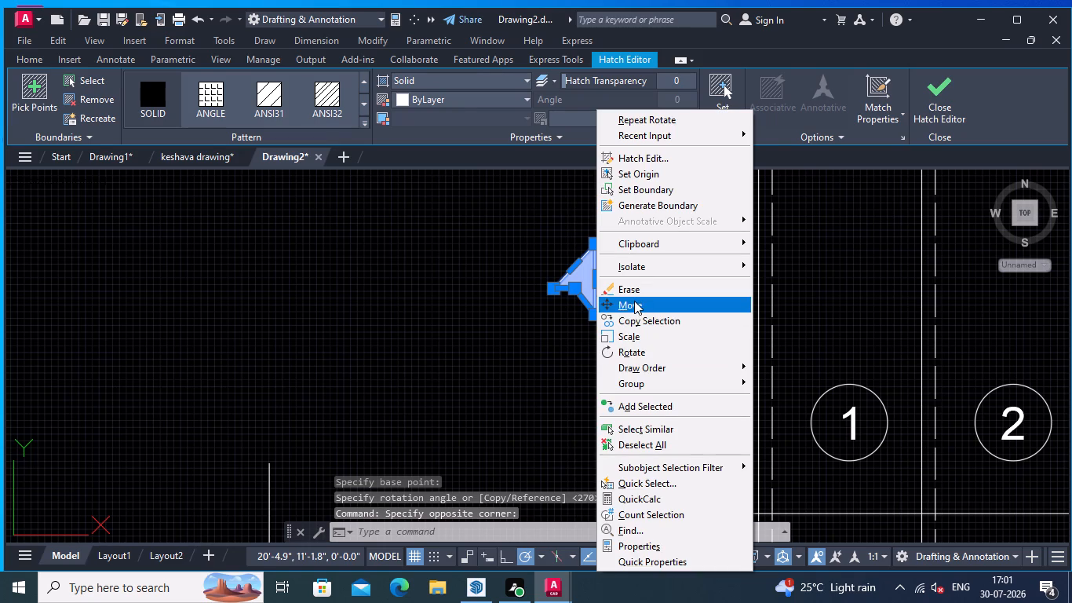
click(634, 301)
click(595, 315)
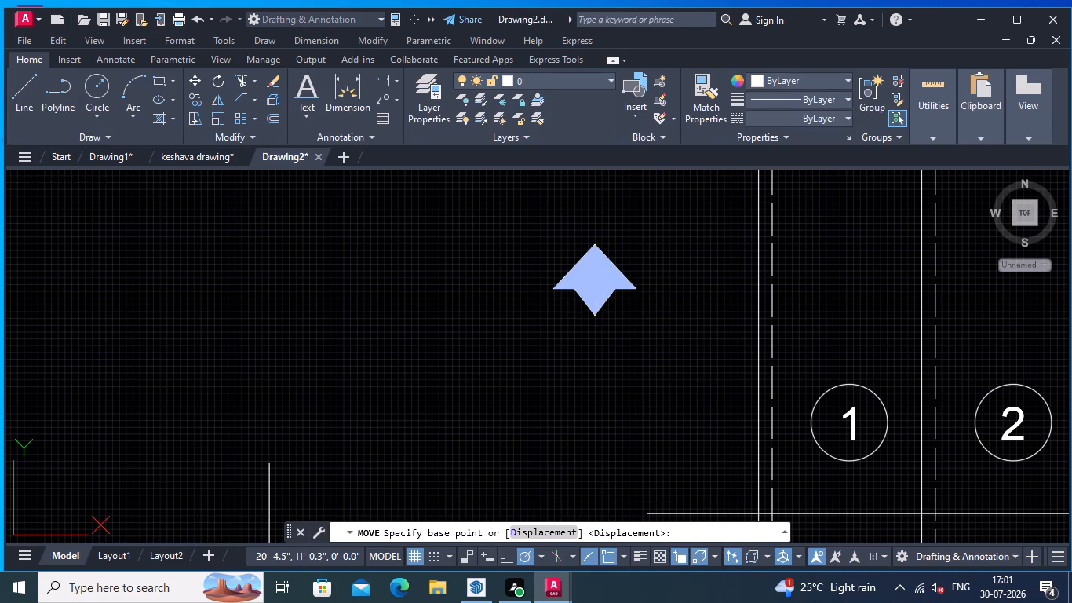
middle_drag(607, 360, 681, 287)
scroll(722, 433, up, 1)
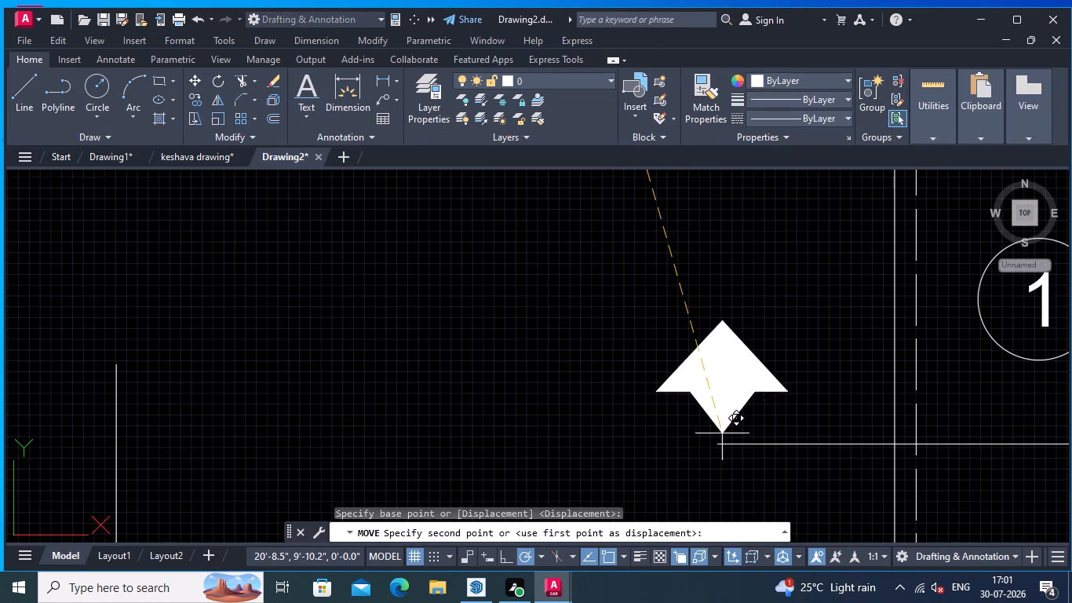
click(717, 445)
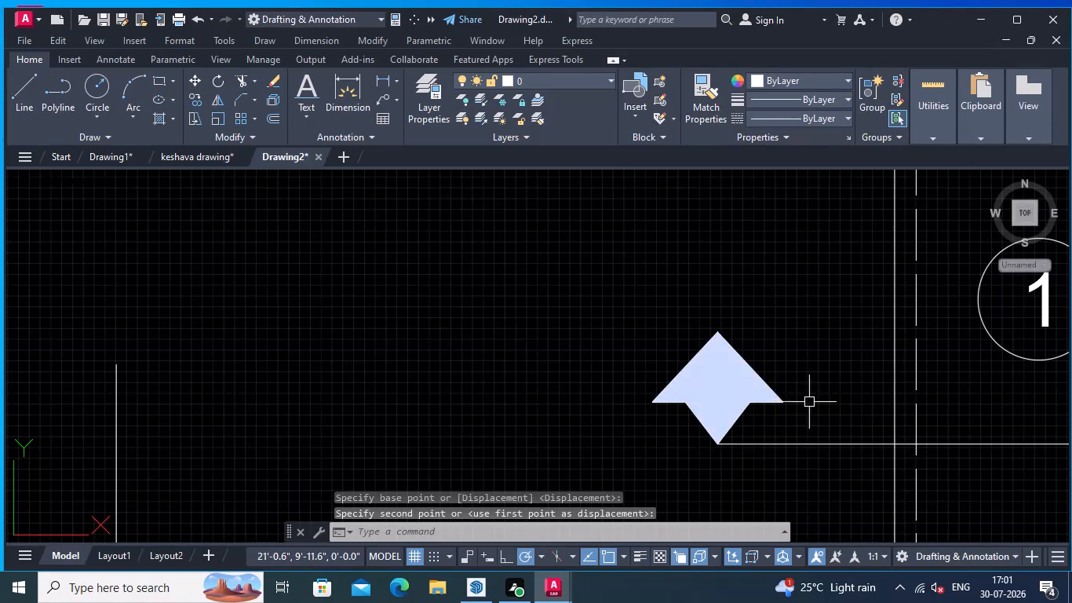
Examine the whole stair plan with its arrowheads and the empty space below the hatched band.
scroll(796, 342, down, 3)
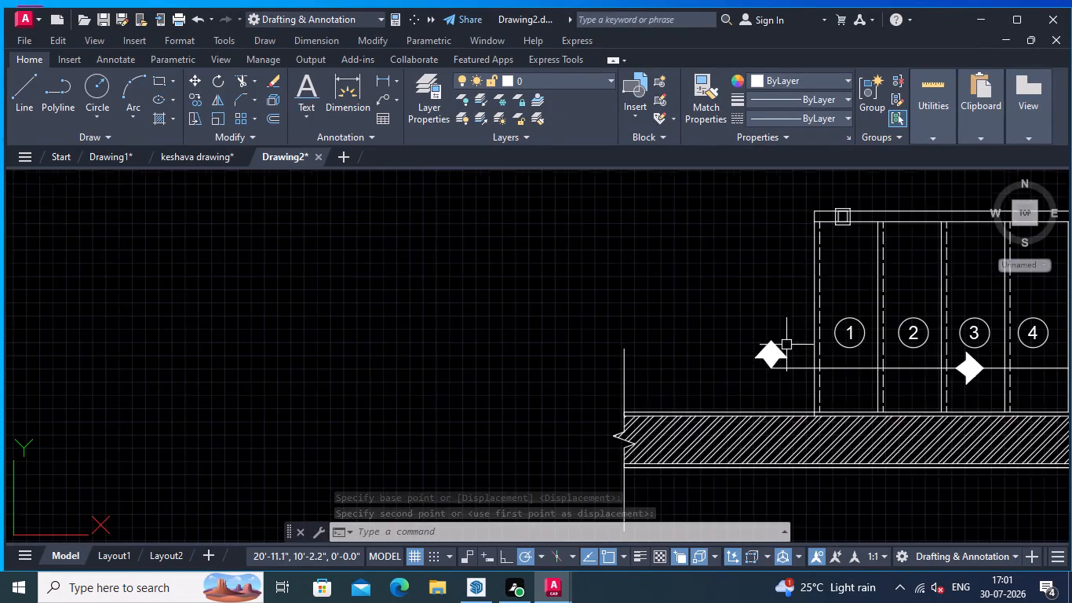
scroll(786, 346, down, 1)
scroll(786, 342, up, 1)
key(Return)
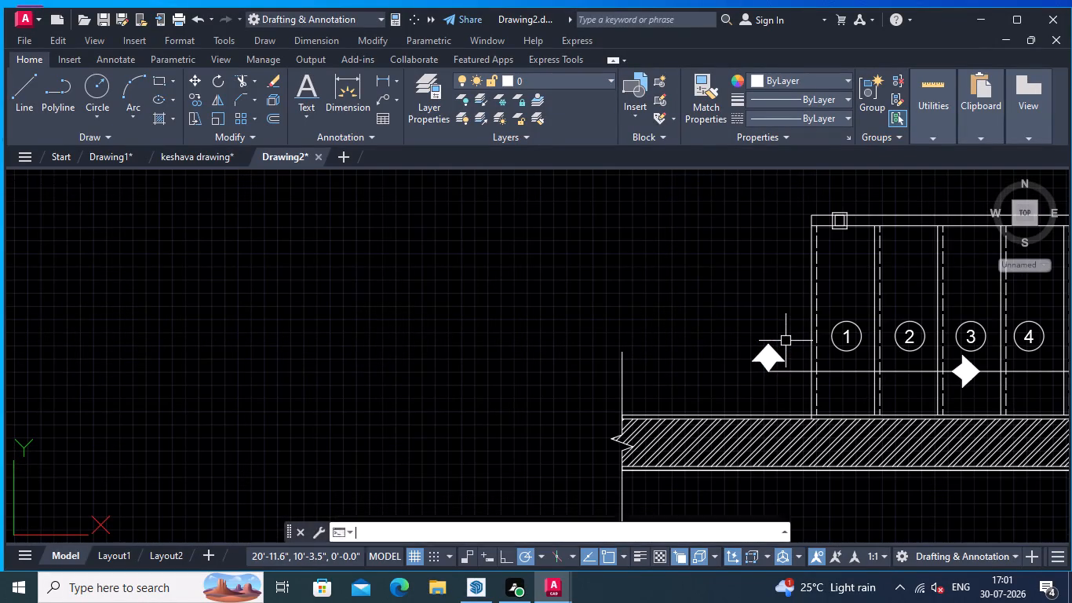
scroll(786, 341, down, 2)
middle_drag(749, 360, 676, 354)
scroll(691, 338, up, 1)
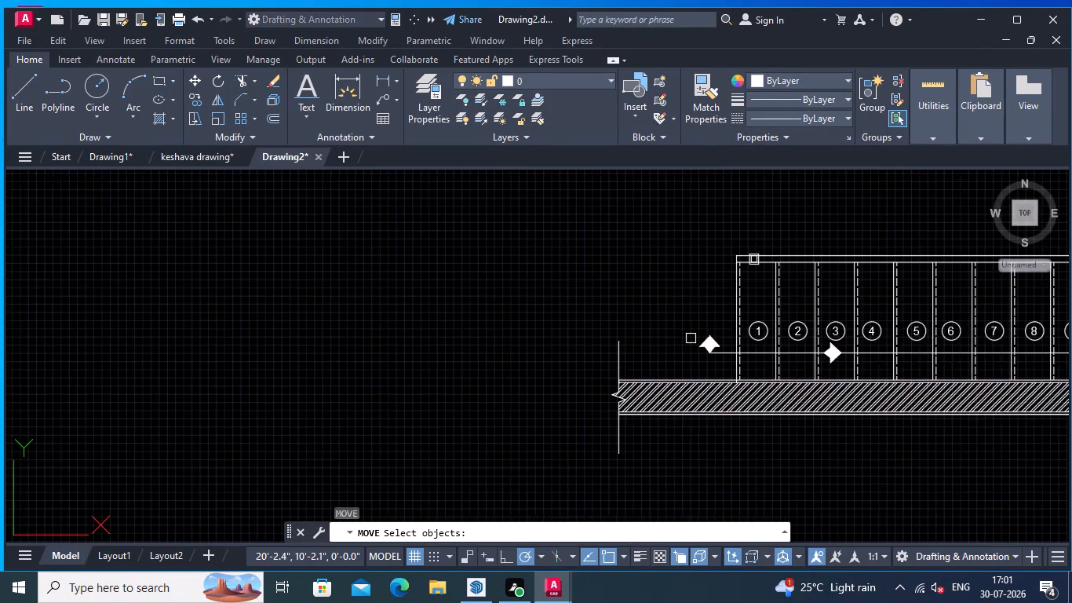
scroll(691, 338, down, 2)
middle_drag(662, 350, 603, 393)
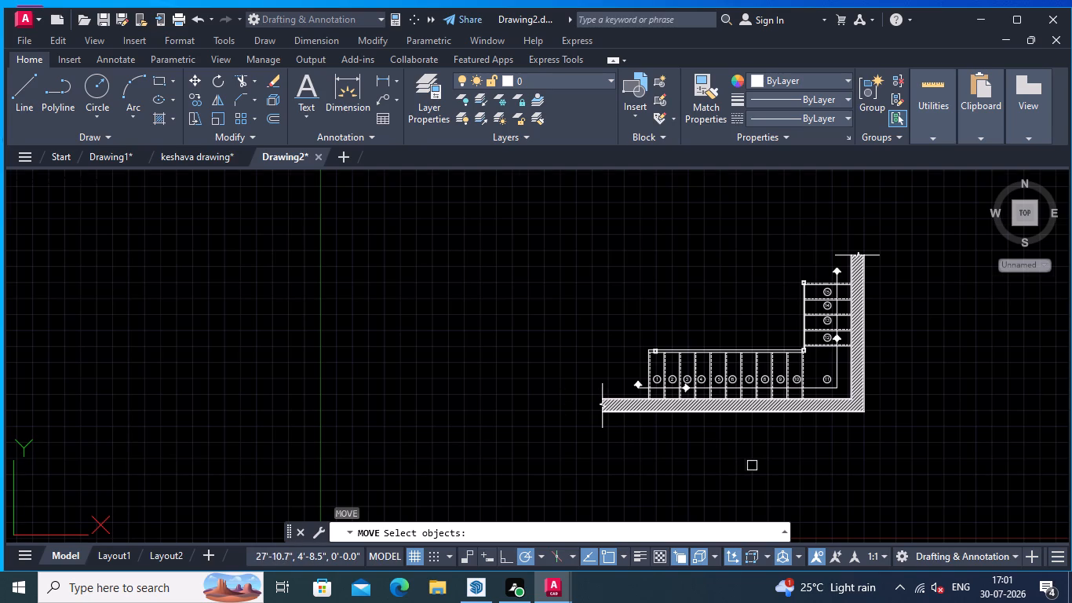
scroll(754, 466, up, 1)
middle_drag(753, 463, 570, 439)
middle_drag(582, 433, 580, 461)
scroll(713, 389, down, 2)
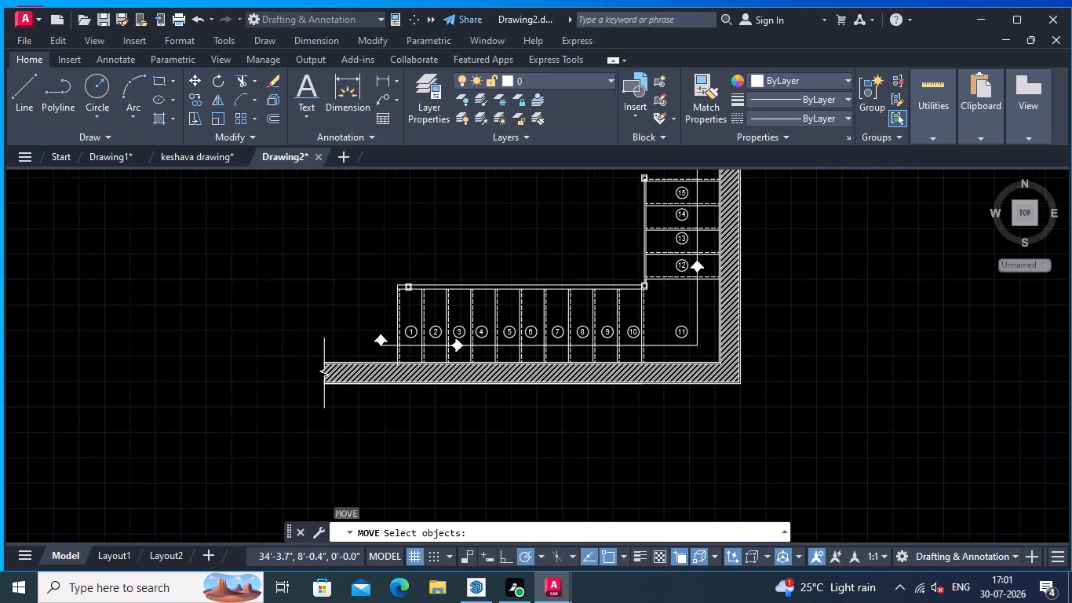
middle_drag(721, 388, 789, 353)
scroll(725, 361, up, 2)
middle_click(725, 361)
scroll(659, 381, up, 1)
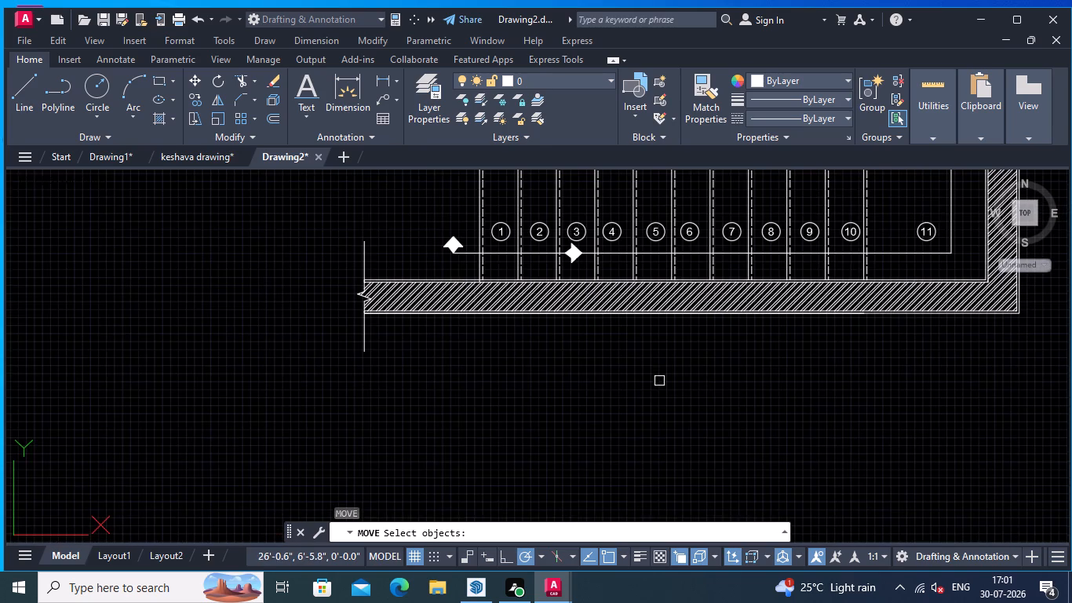
middle_drag(632, 389, 648, 352)
middle_drag(602, 375, 600, 396)
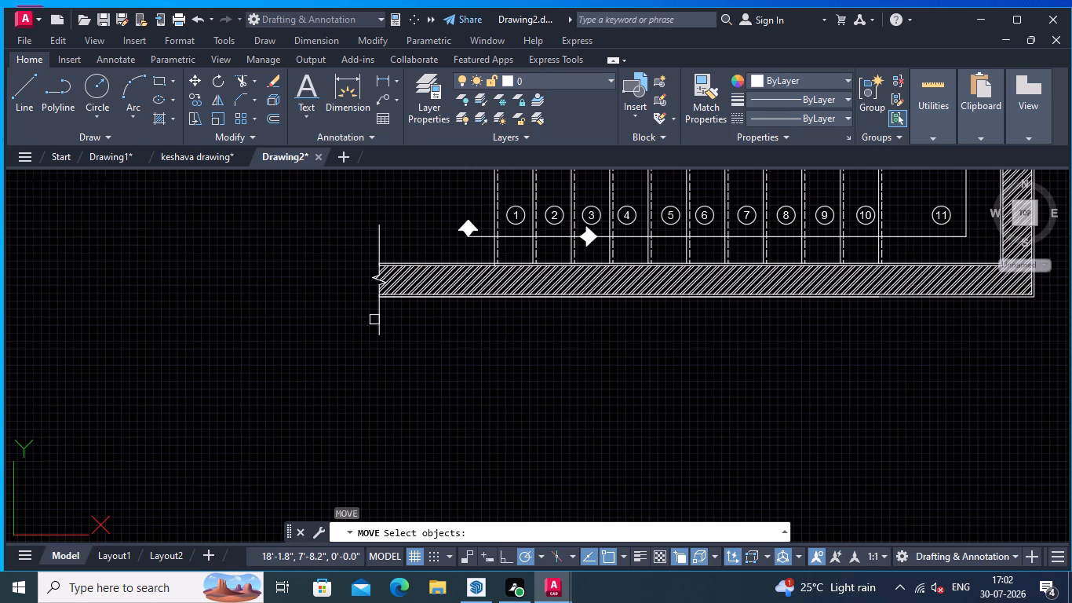
middle_drag(469, 316, 407, 313)
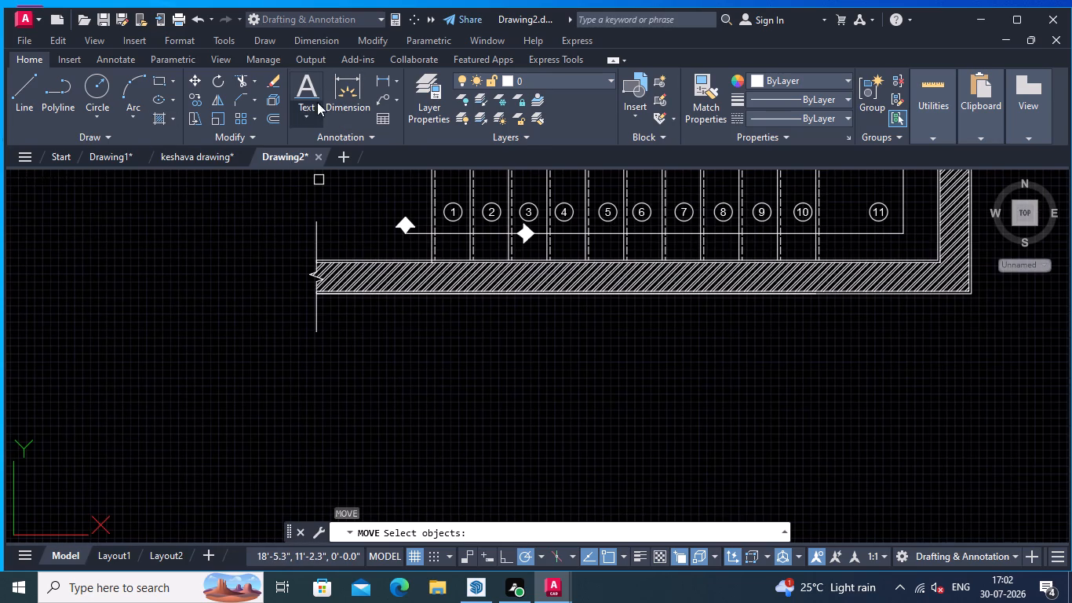
Add the multiline text "PLAN" in the empty space below the hatched band, under tread 3.
click(308, 88)
click(307, 115)
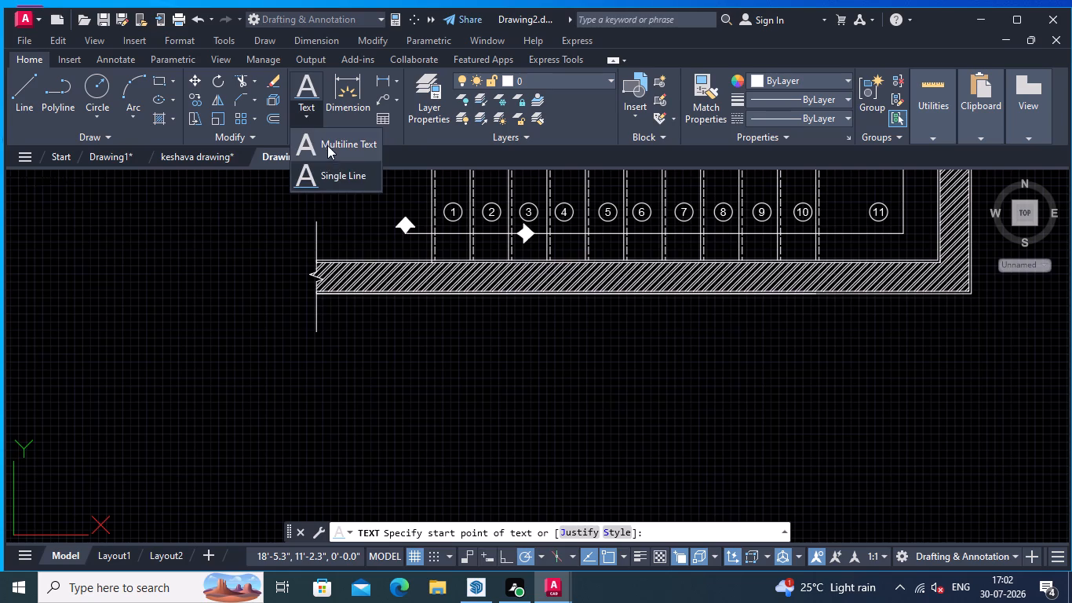
click(326, 142)
middle_drag(418, 300, 454, 364)
middle_drag(512, 411, 462, 326)
click(511, 303)
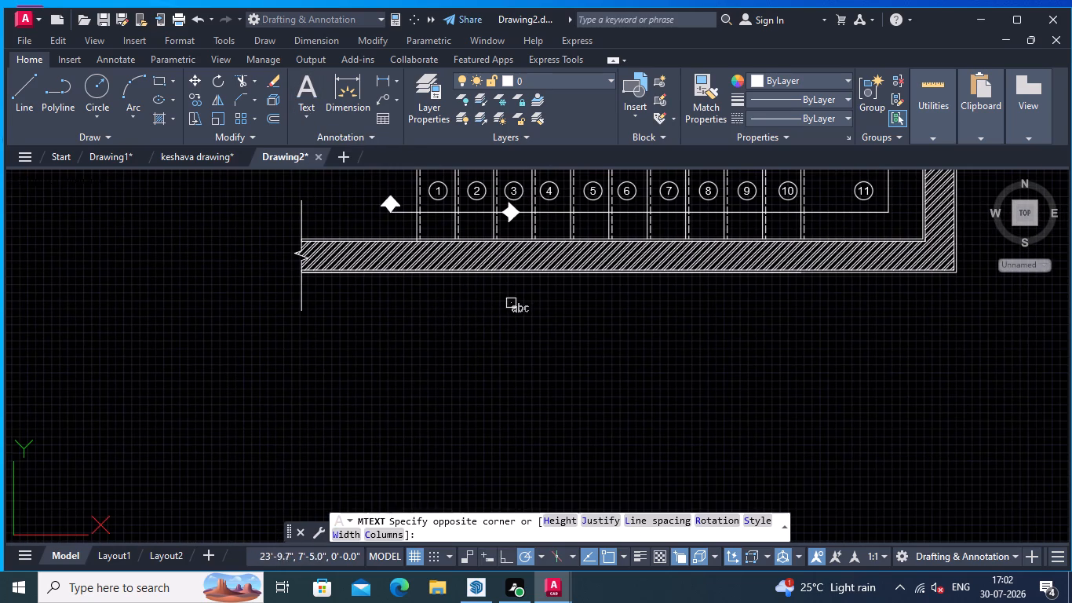
click(714, 351)
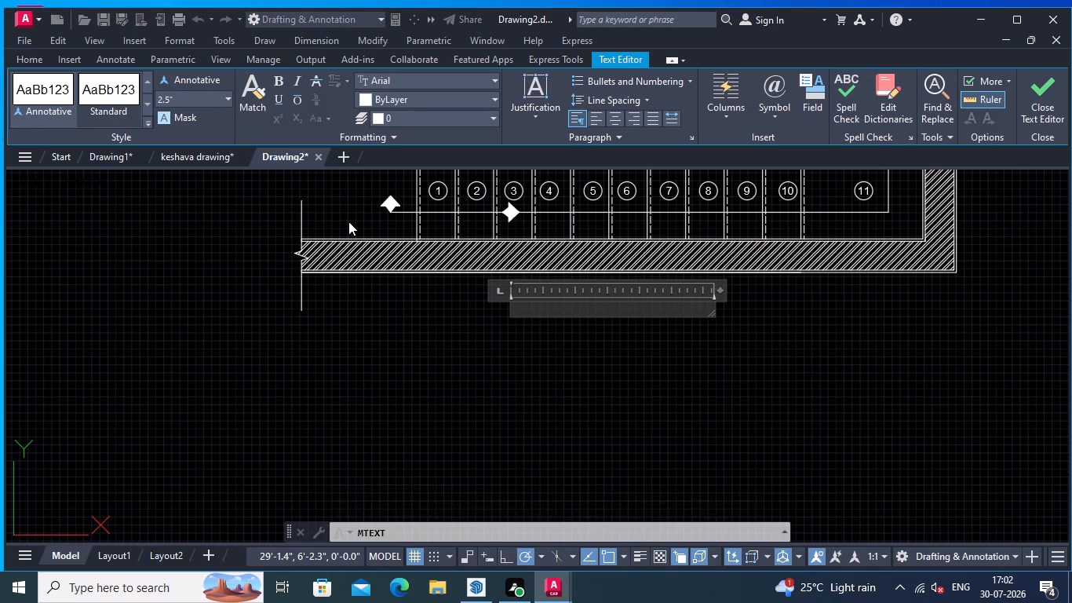
text(PLA)
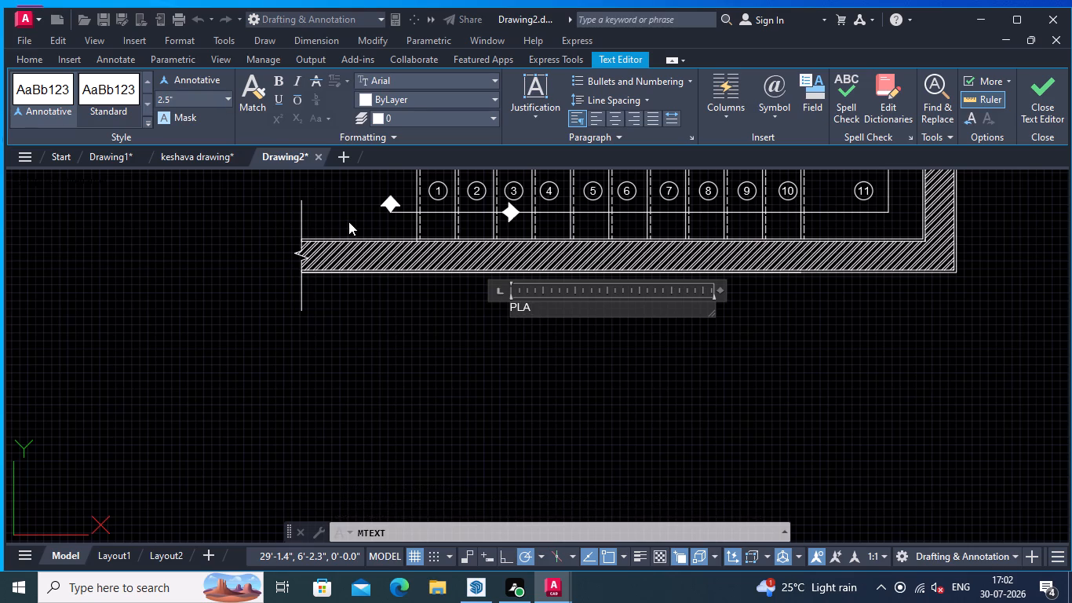
key(n)
click(445, 313)
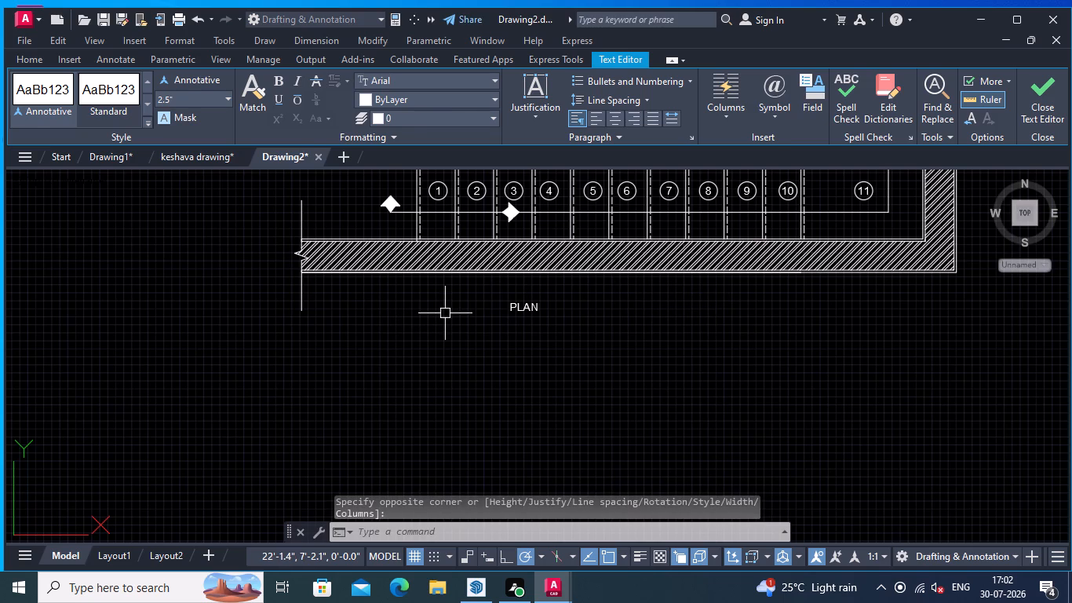
Move the PLAN label about 3' horizontally so it sits below tread 6.
middle_drag(531, 320, 543, 320)
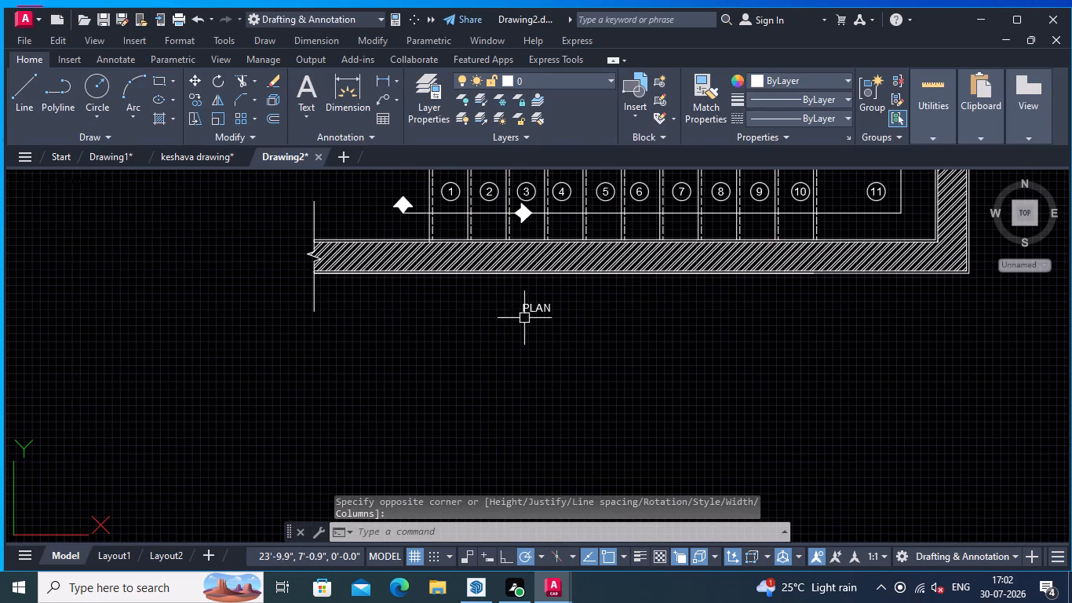
click(523, 309)
right_click(523, 309)
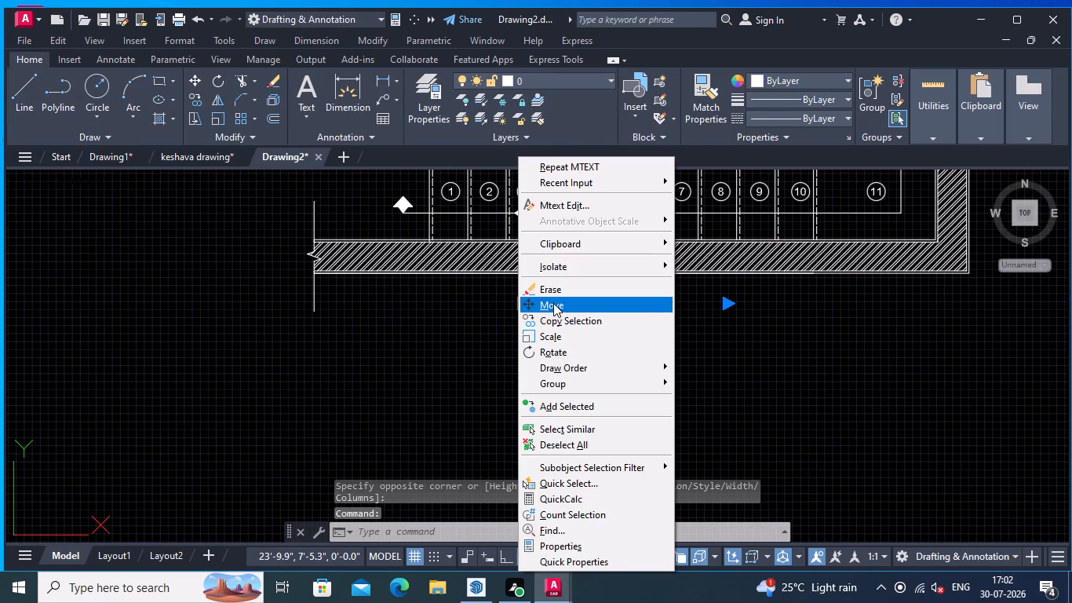
click(553, 303)
click(541, 305)
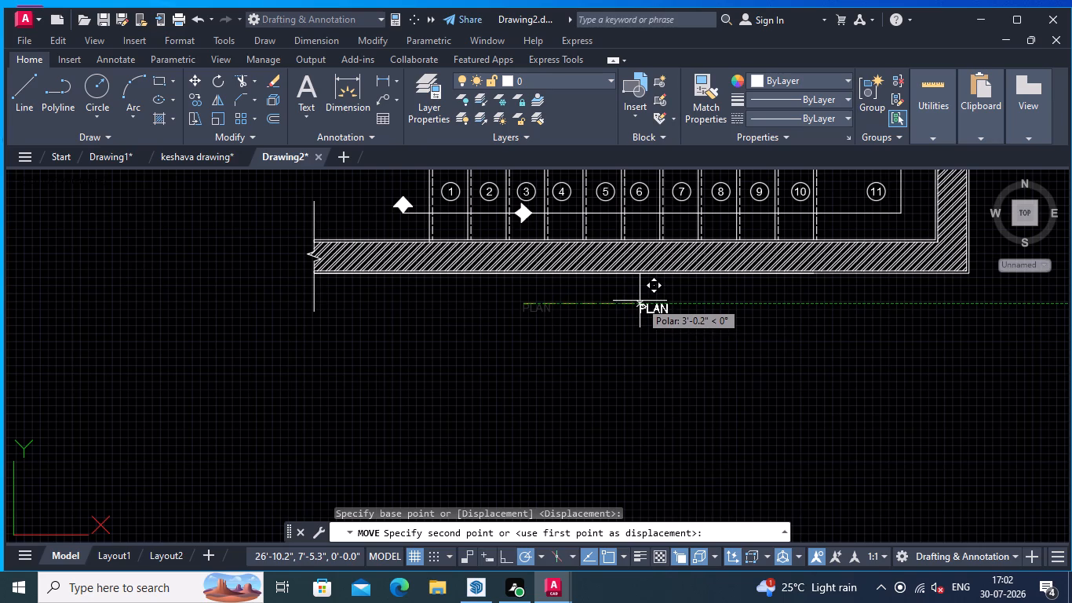
click(640, 301)
Change the colour of the PLAN label to magenta.
scroll(653, 325, up, 2)
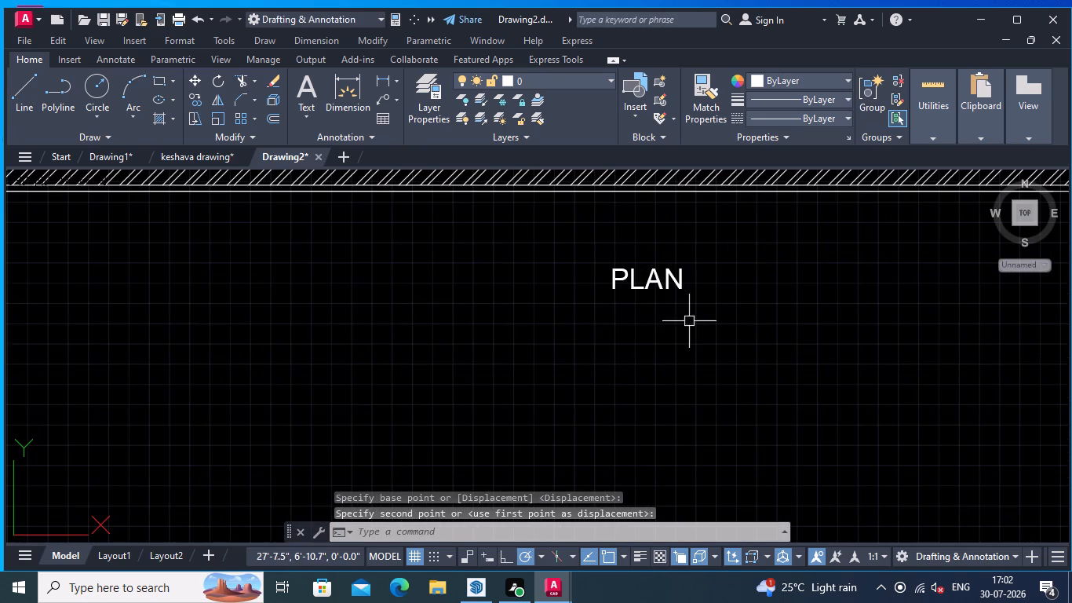
click(689, 321)
click(600, 254)
click(761, 78)
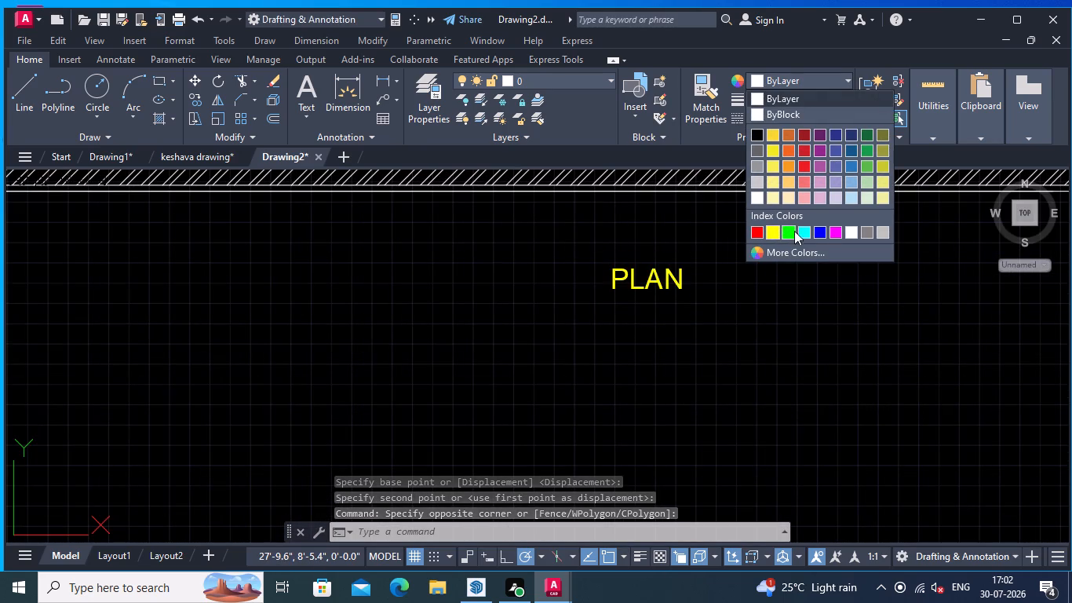
click(832, 232)
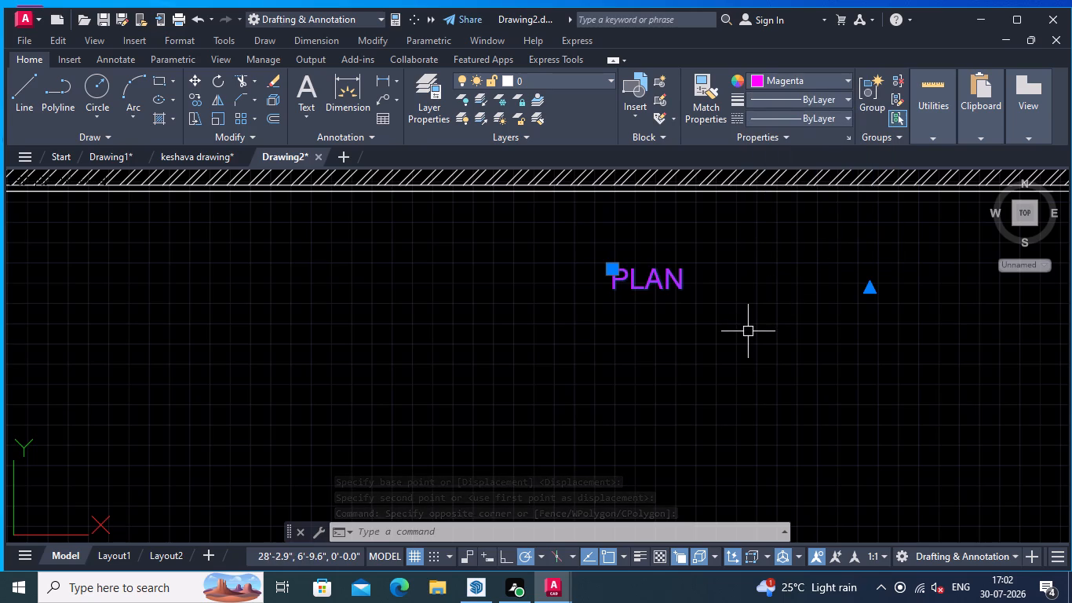
key(Escape)
Examine the stair plan with its PLAN label and the empty space below the hatched band.
scroll(732, 334, down, 2)
middle_drag(729, 334, 663, 342)
middle_drag(663, 342, 726, 337)
scroll(753, 339, down, 2)
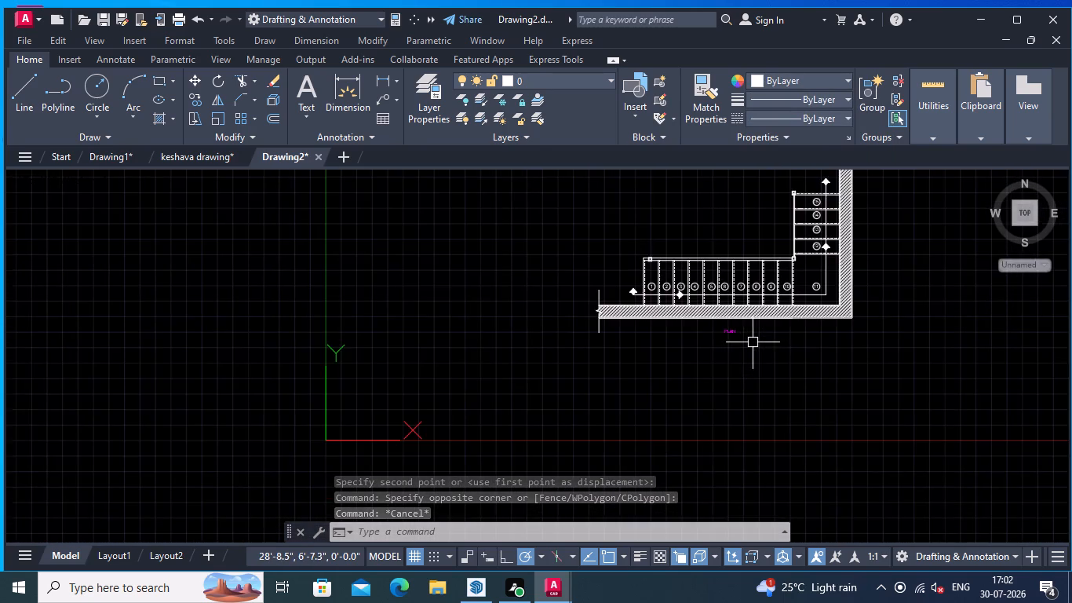
middle_drag(753, 342, 808, 336)
scroll(786, 349, up, 1)
middle_drag(763, 361, 763, 362)
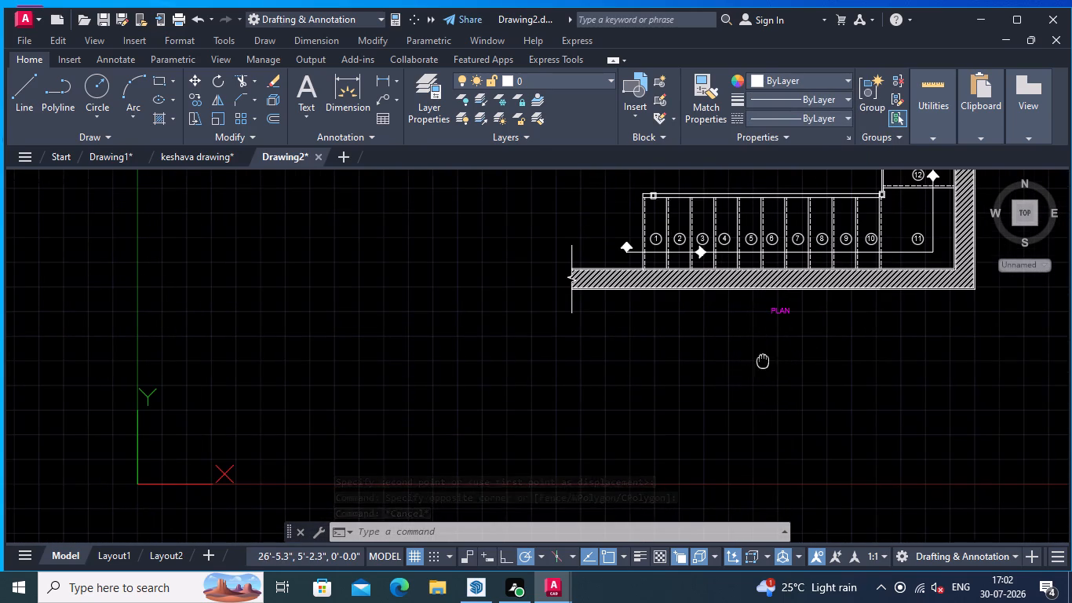
middle_drag(763, 362, 733, 383)
scroll(748, 381, down, 1)
middle_drag(763, 385, 734, 386)
scroll(687, 400, up, 1)
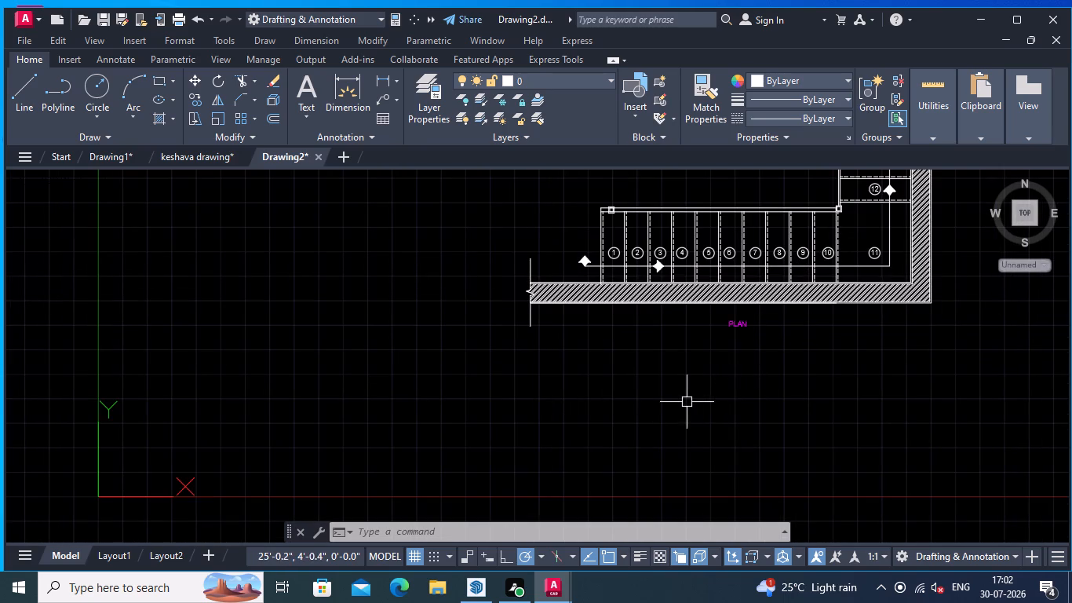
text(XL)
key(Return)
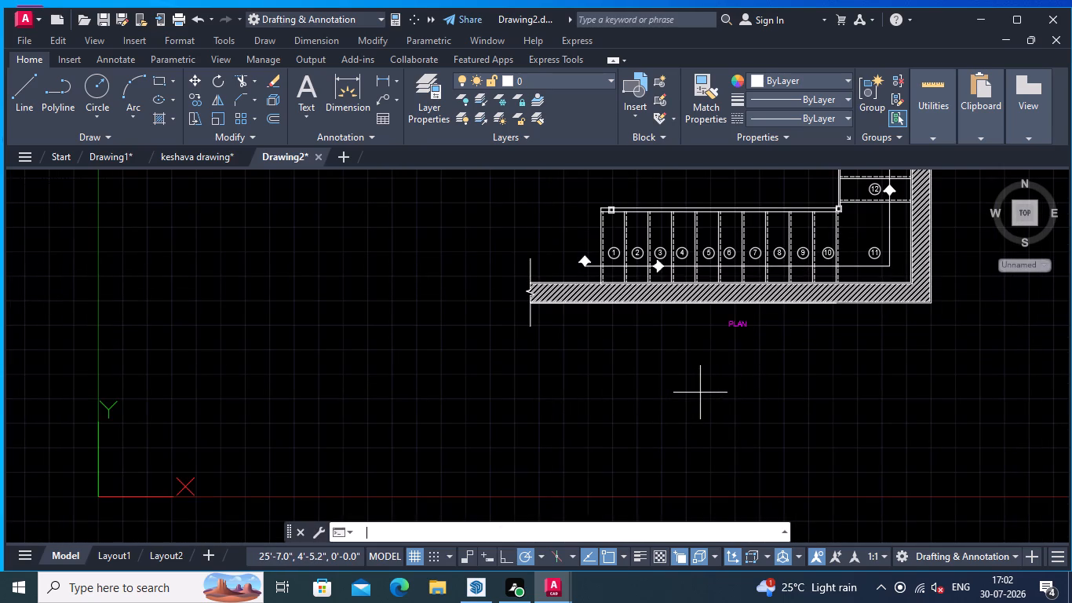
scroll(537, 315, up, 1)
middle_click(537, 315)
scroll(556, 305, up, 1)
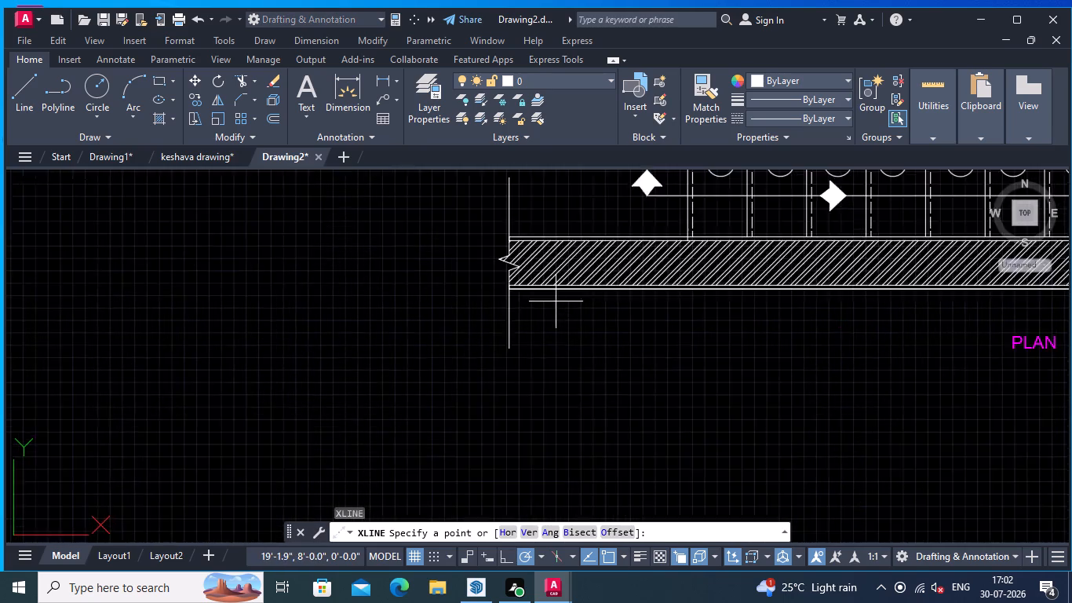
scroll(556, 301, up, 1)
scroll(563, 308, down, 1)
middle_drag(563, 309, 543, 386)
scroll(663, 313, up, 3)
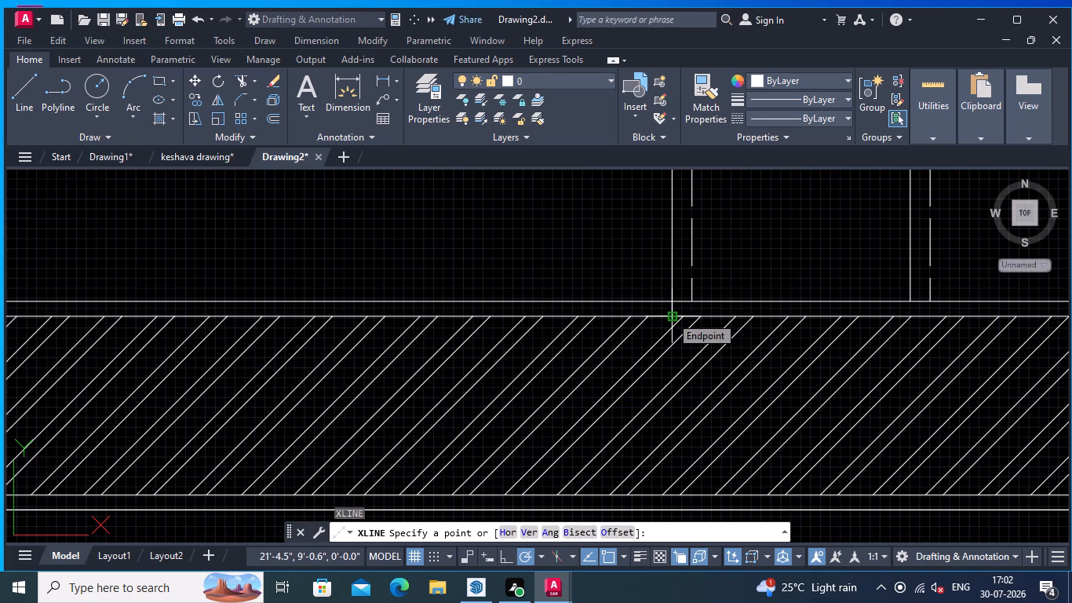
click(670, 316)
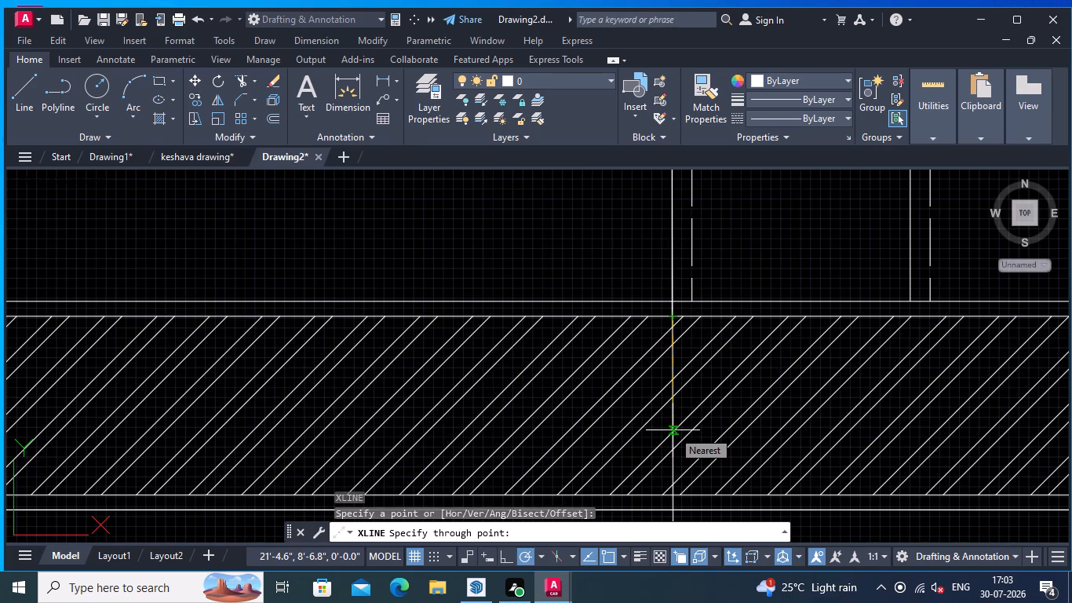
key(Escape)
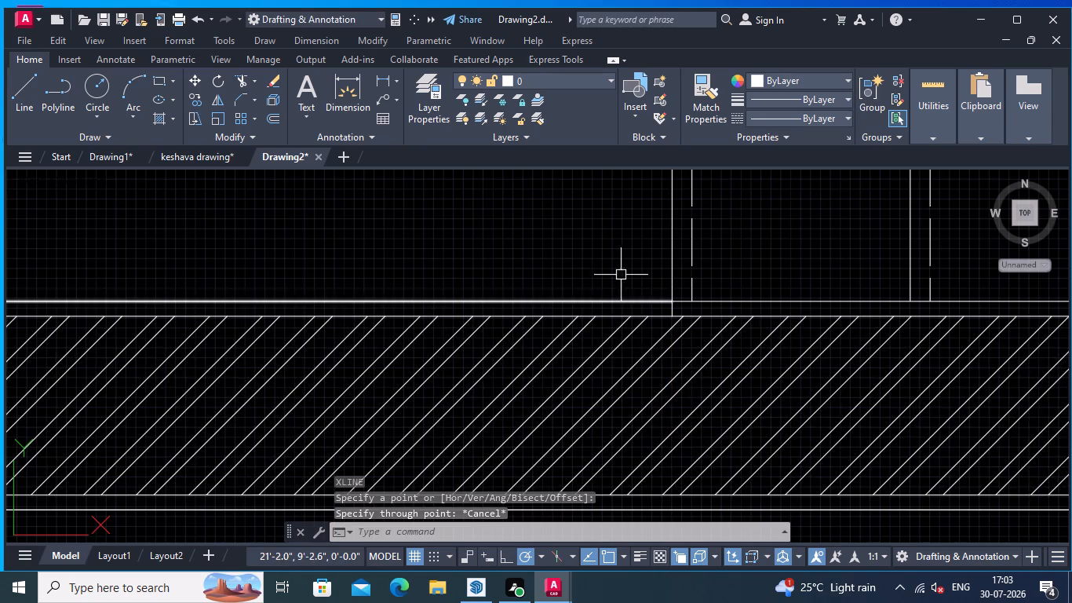
Draw vertical construction lines through the starting edge of tread 1 and the line between treads 1 and 2.
text(XL)
key(Return)
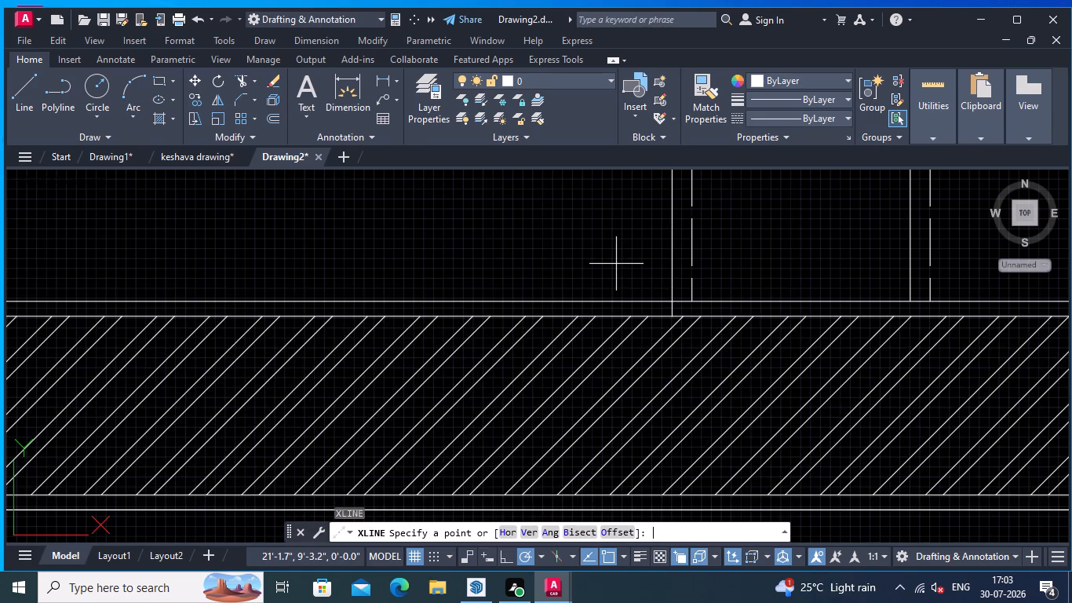
key(v)
key(Return)
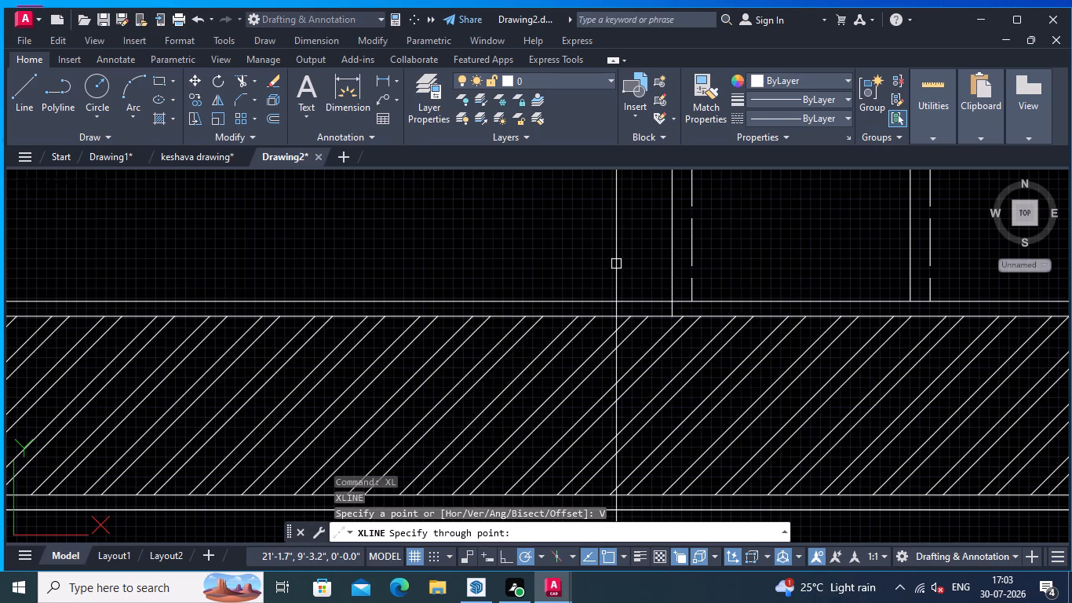
scroll(692, 316, up, 2)
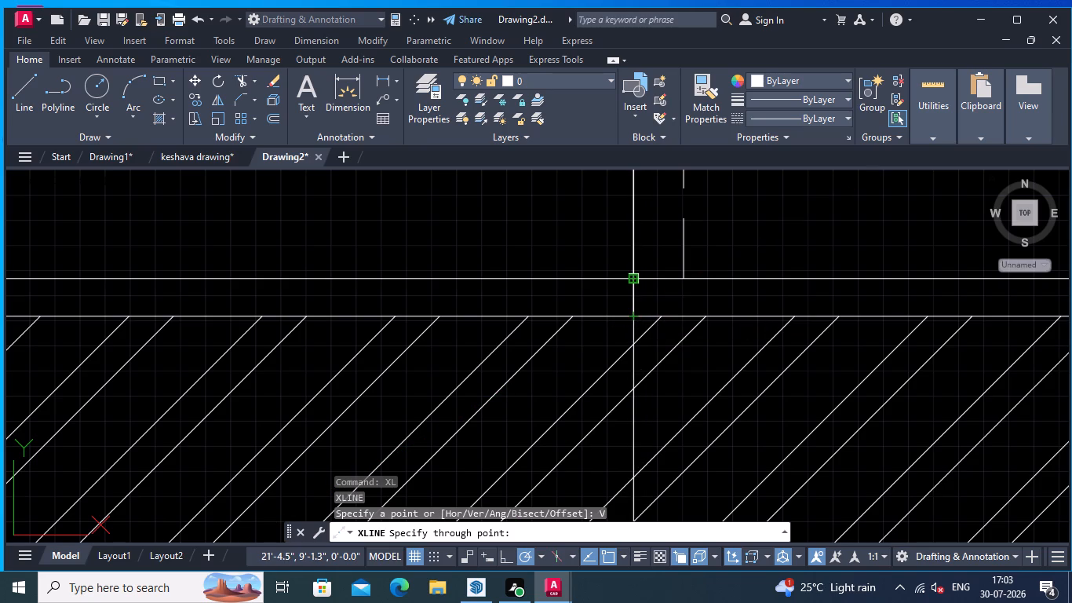
click(634, 278)
scroll(709, 294, down, 1)
middle_drag(709, 294, 560, 325)
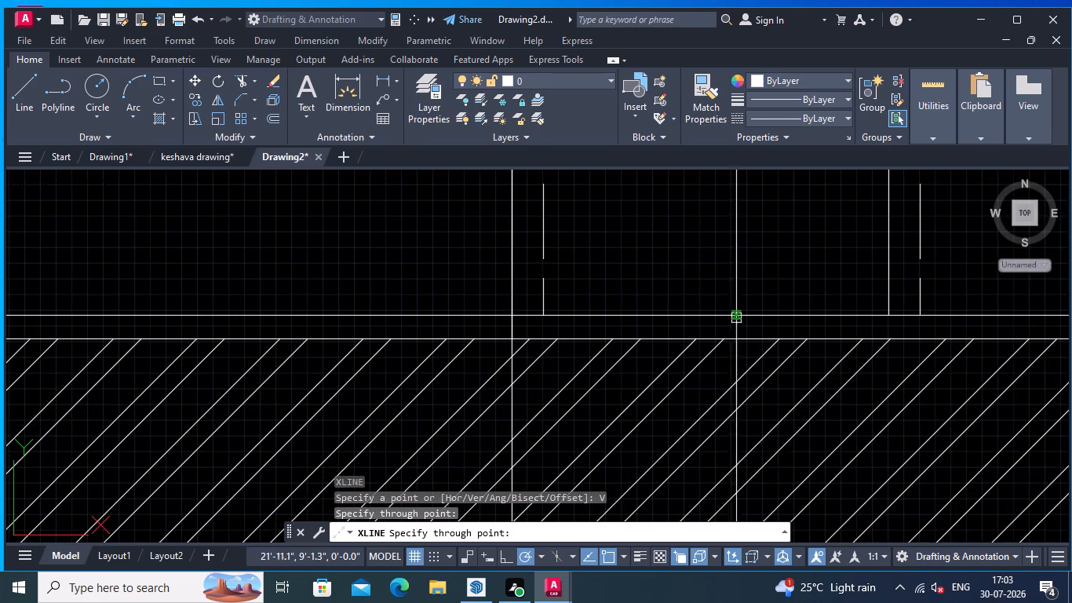
middle_click(862, 321)
middle_drag(874, 327, 702, 348)
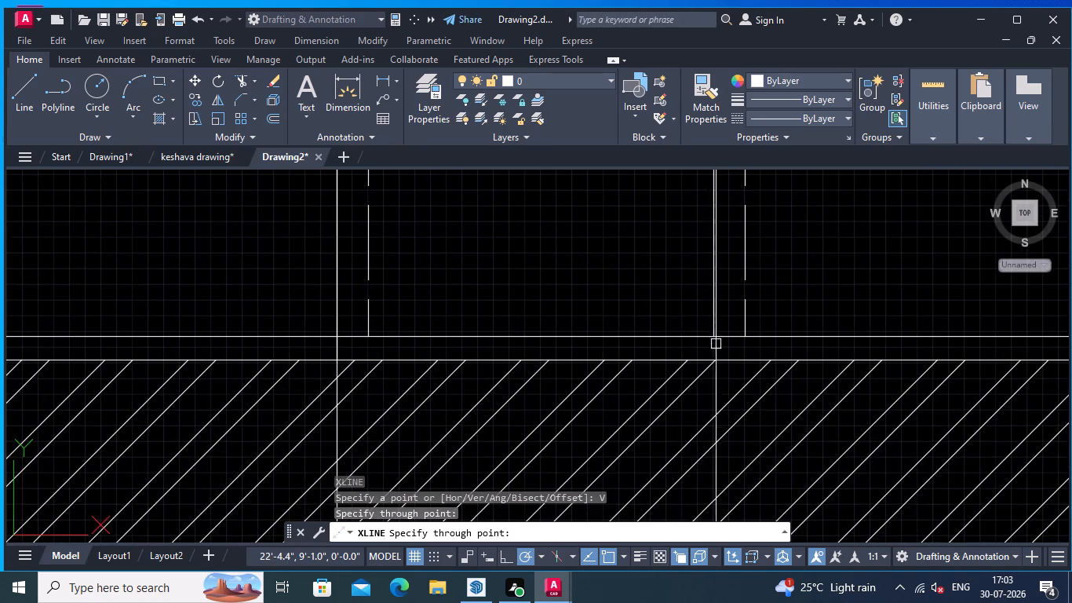
click(711, 337)
Add vertical construction lines through the tread lines between treads 2 and 3 and between treads 3 and 4.
scroll(789, 341, down, 1)
middle_drag(783, 340, 486, 365)
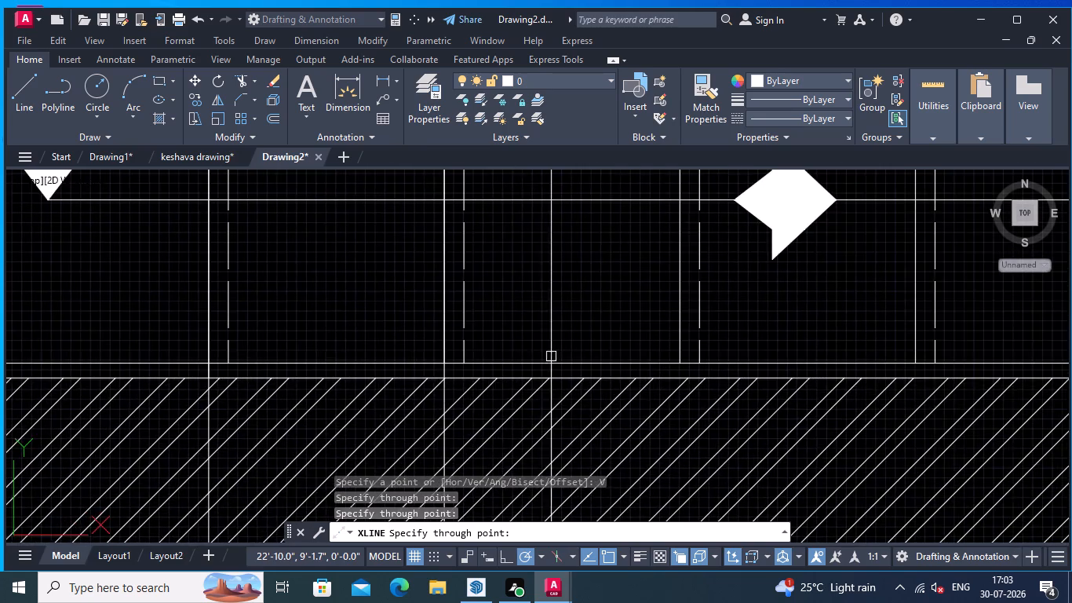
scroll(551, 356, up, 2)
scroll(484, 356, up, 2)
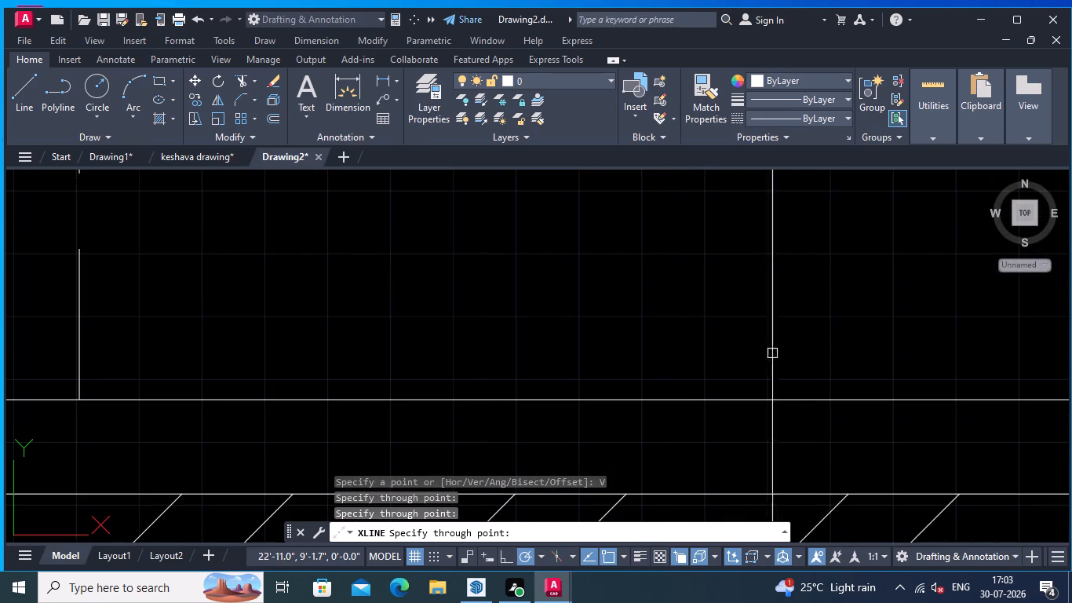
scroll(801, 359, down, 4)
middle_drag(815, 371, 663, 395)
scroll(785, 420, up, 1)
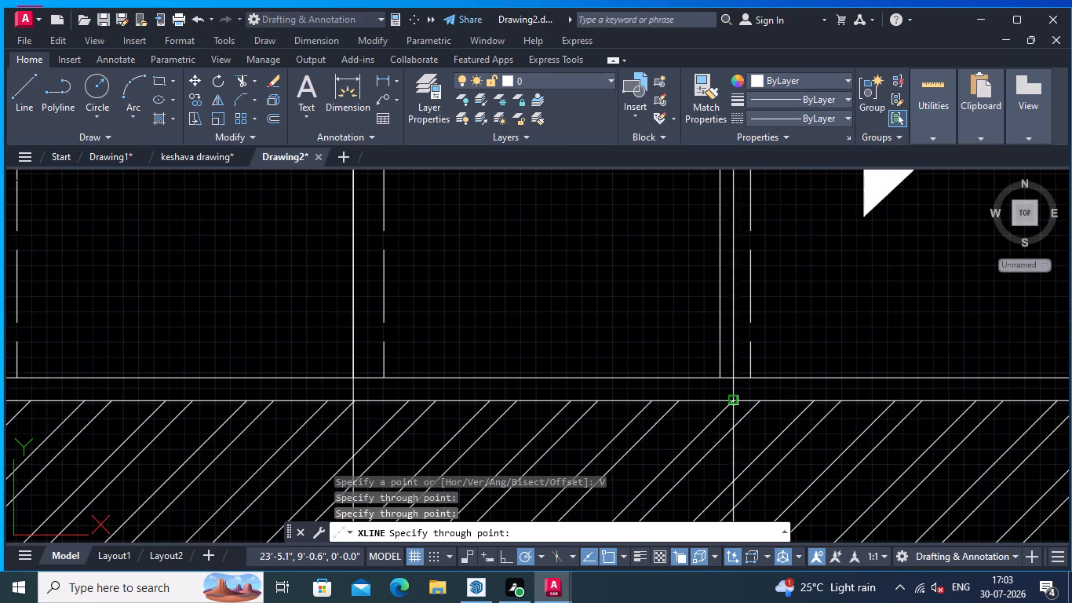
click(718, 378)
scroll(781, 385, down, 1)
middle_drag(782, 384, 516, 404)
scroll(714, 390, up, 2)
click(686, 414)
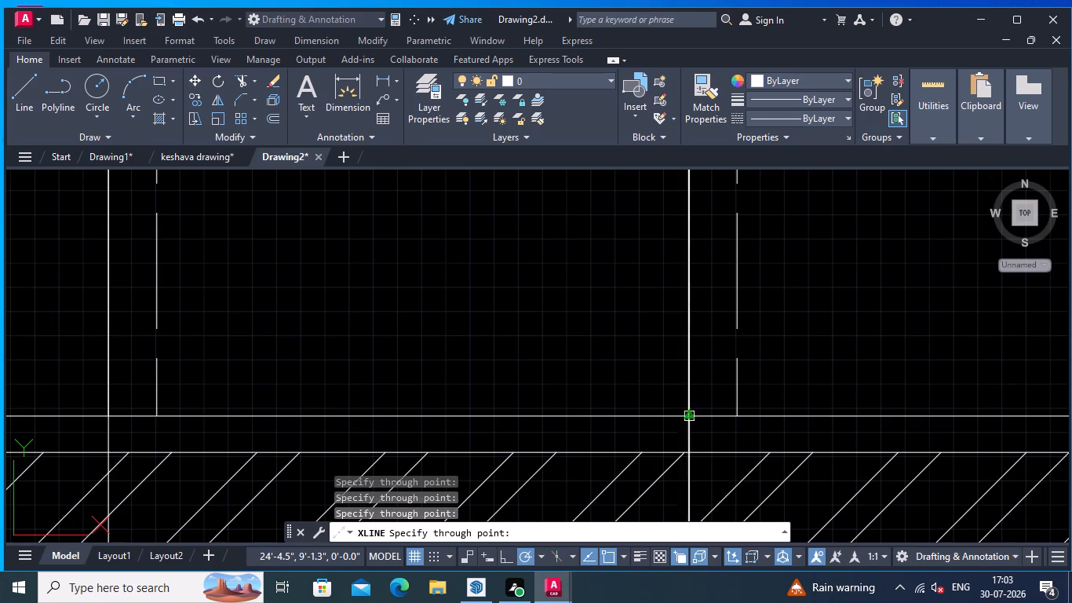
Add vertical construction lines through the three tread lines between treads 4 and 5, 5 and 6, and 6 and 7.
scroll(732, 400, down, 3)
middle_drag(762, 388, 617, 404)
scroll(730, 423, up, 2)
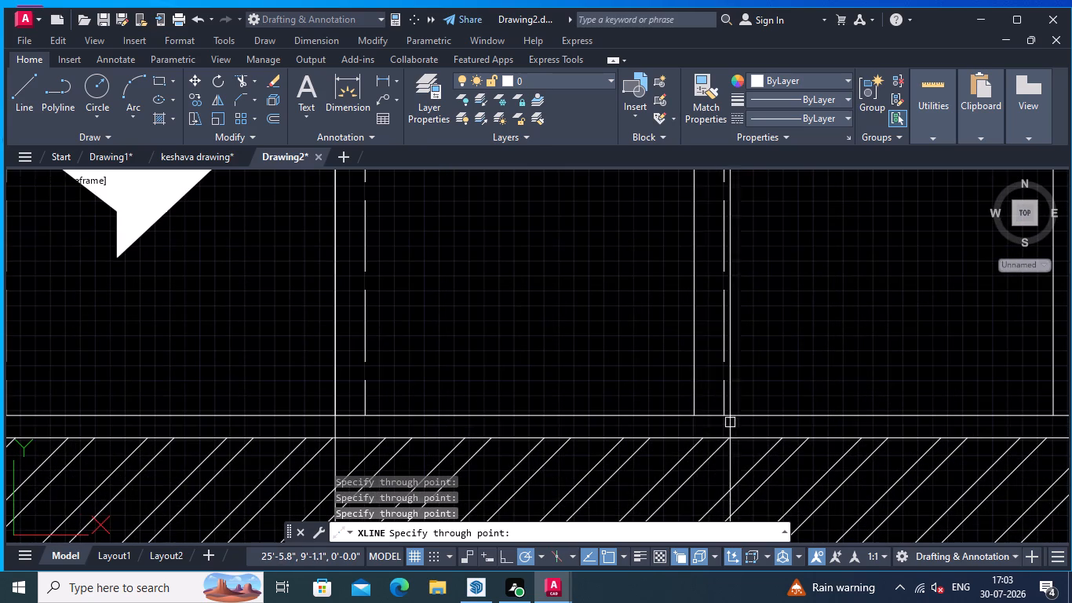
click(695, 415)
scroll(757, 410, down, 3)
middle_drag(762, 409, 567, 426)
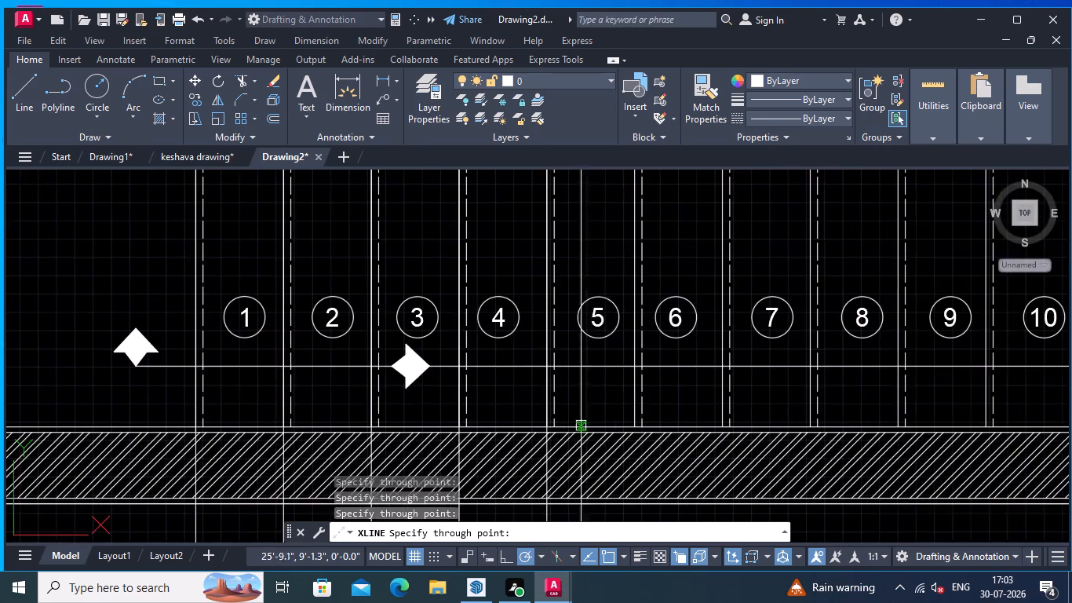
scroll(610, 426, up, 3)
click(703, 433)
scroll(736, 420, down, 3)
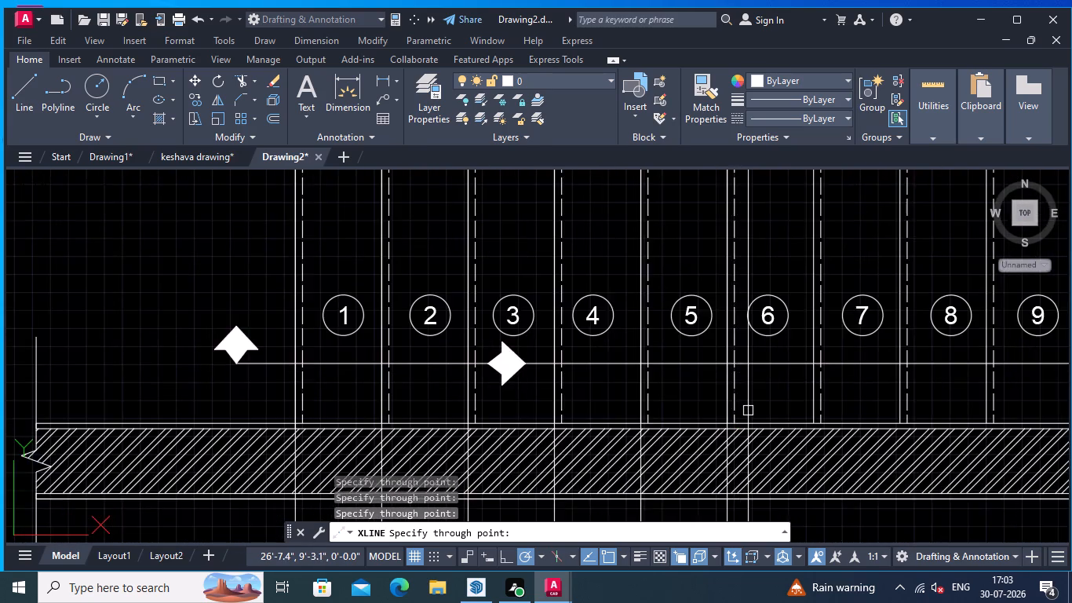
middle_drag(748, 411, 600, 426)
scroll(653, 429, up, 2)
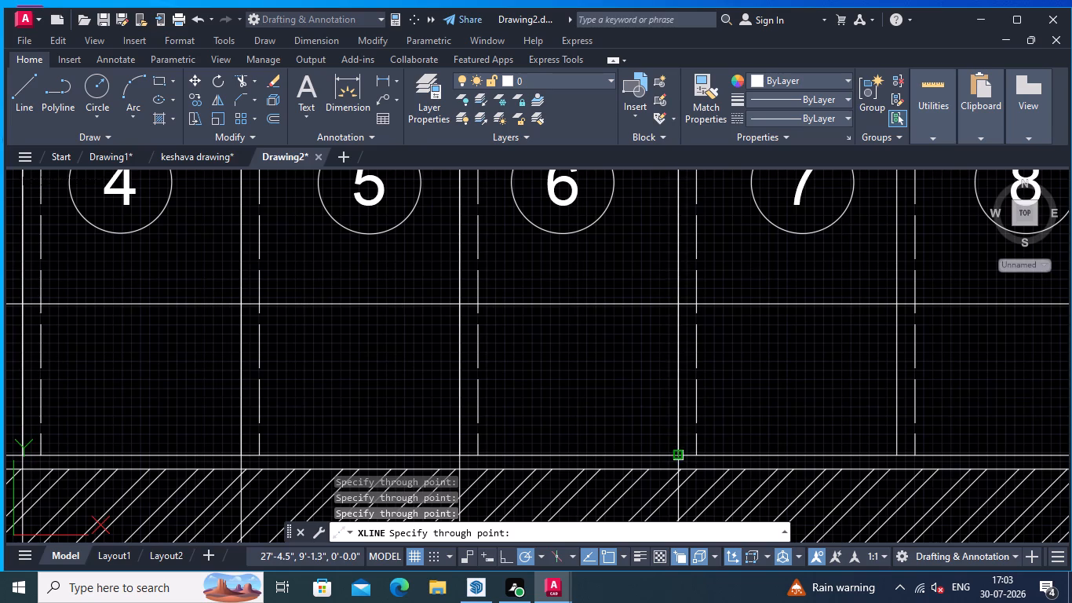
click(677, 453)
Add vertical construction lines through the three tread lines between treads 7 and 8, 8 and 9, and 9 and 10.
scroll(732, 437, down, 3)
middle_drag(764, 438, 582, 421)
scroll(582, 422, up, 2)
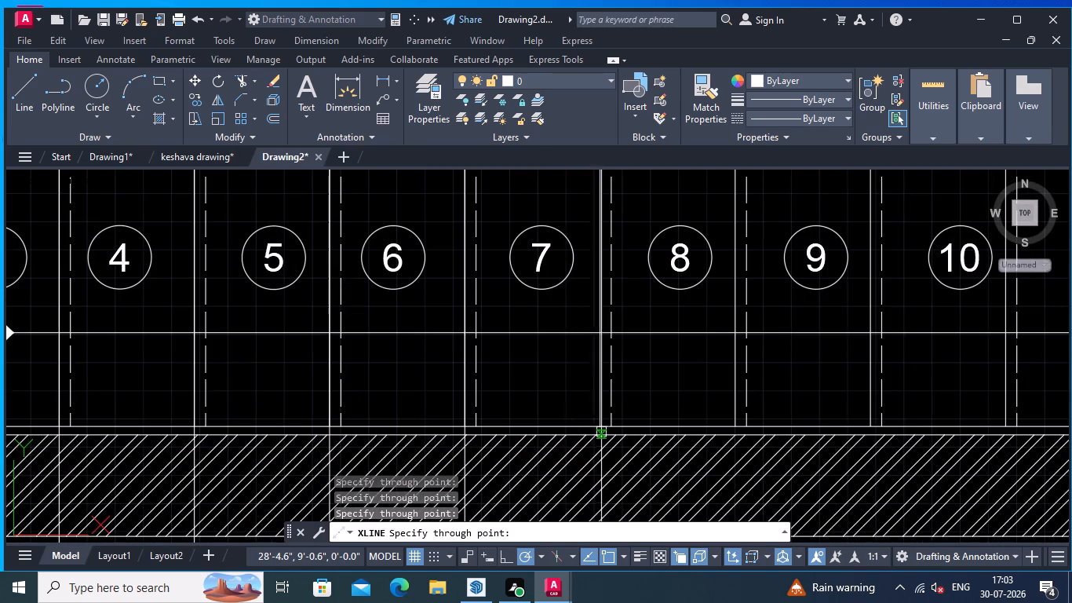
click(599, 423)
scroll(662, 419, down, 1)
middle_drag(712, 426, 644, 420)
scroll(641, 418, up, 1)
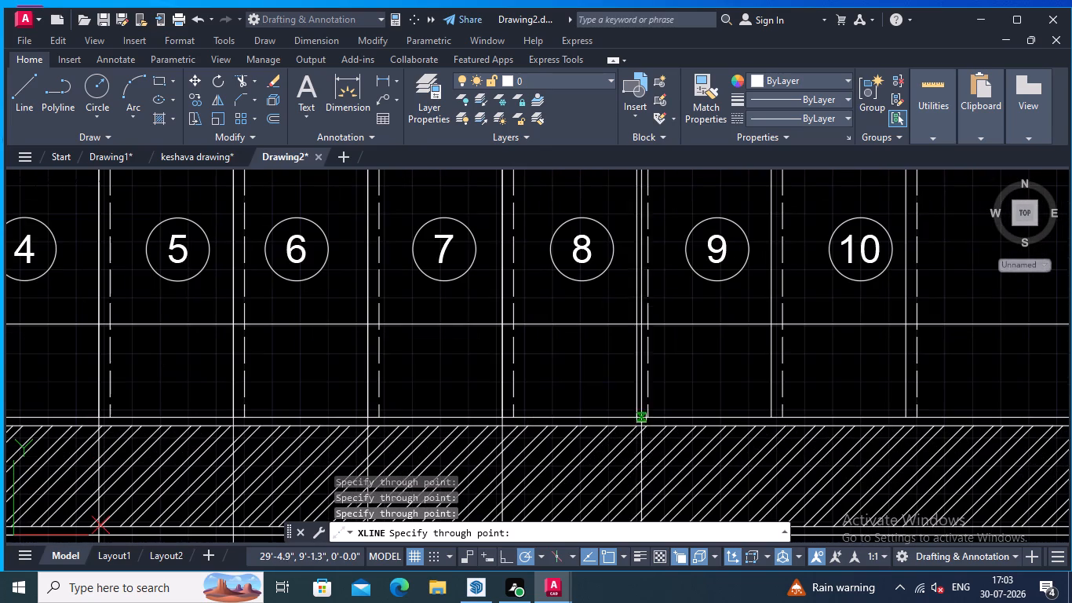
click(634, 416)
scroll(699, 420, down, 1)
middle_drag(725, 420, 600, 422)
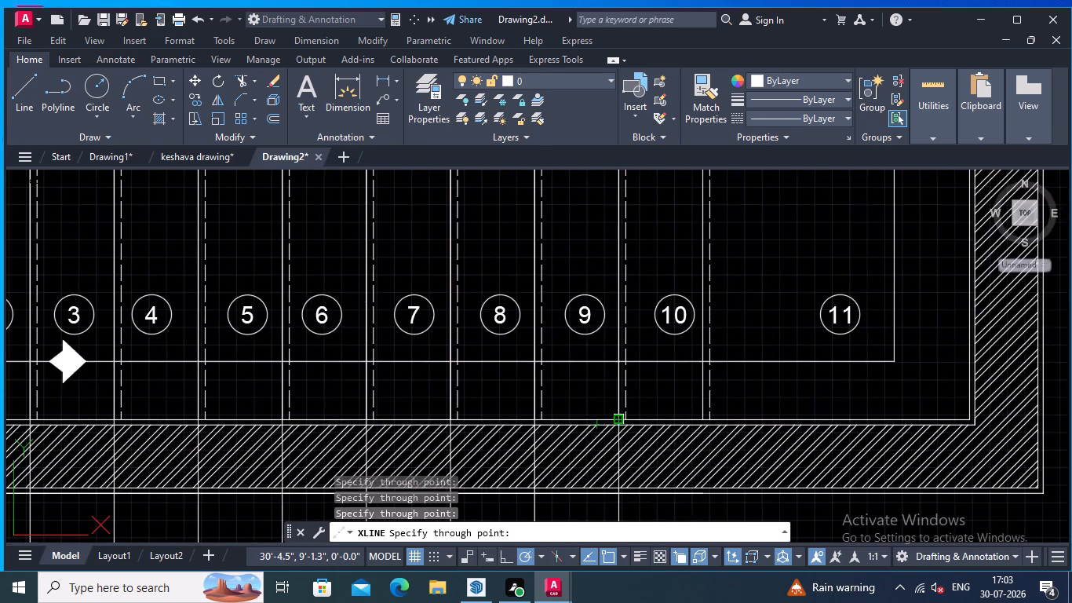
scroll(617, 420, up, 2)
click(612, 420)
Add the last vertical construction line through the tread line between treads 10 and 11 and finish the XLINE command.
scroll(662, 422, down, 2)
middle_drag(670, 420, 538, 396)
scroll(571, 400, up, 2)
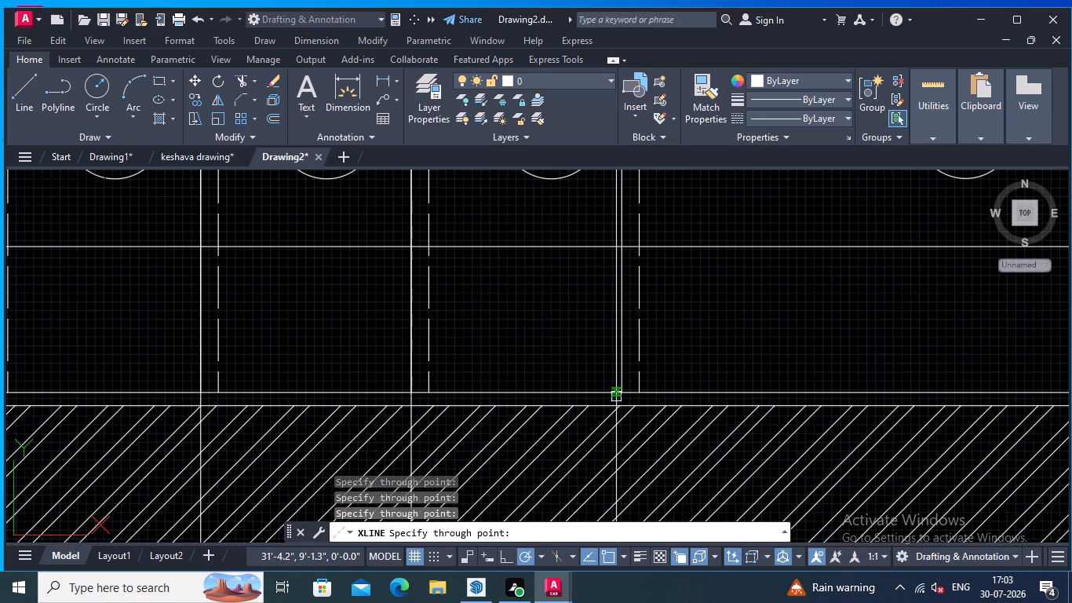
click(620, 397)
scroll(651, 411, down, 5)
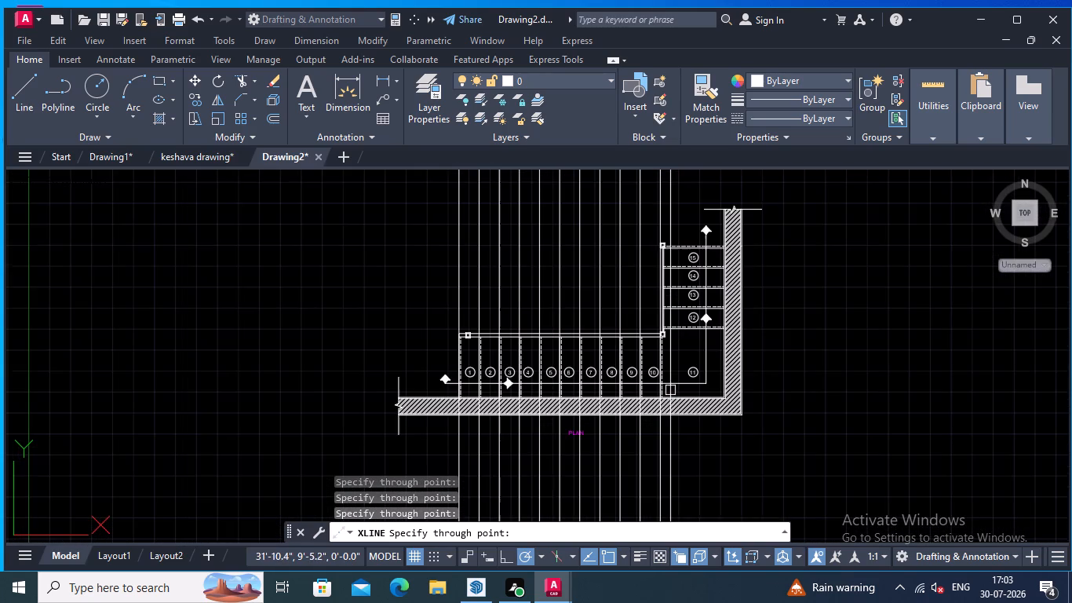
middle_drag(670, 388, 670, 378)
scroll(662, 366, up, 3)
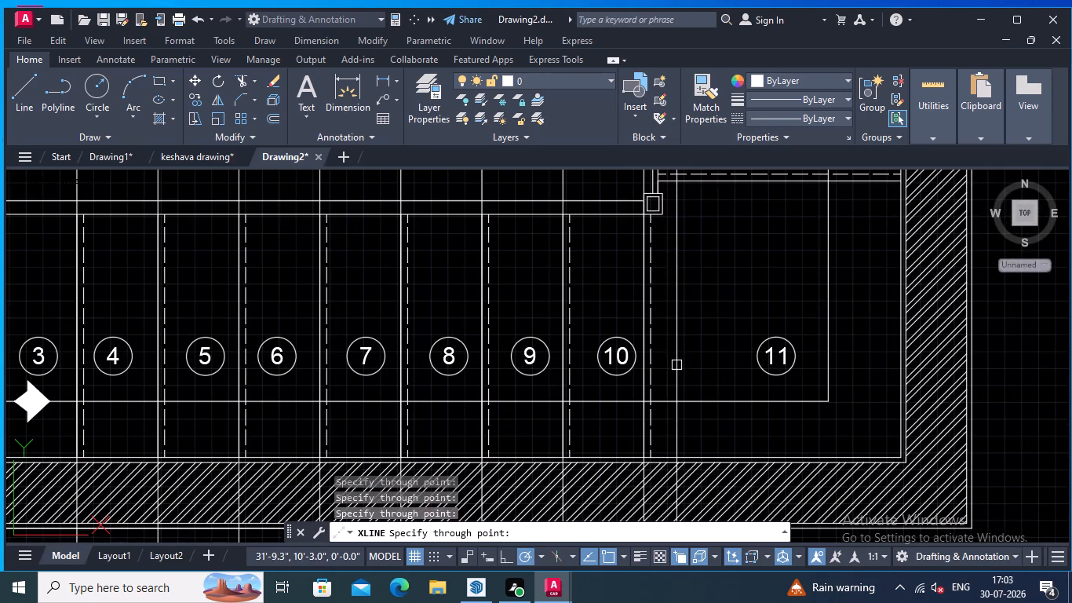
scroll(658, 363, down, 2)
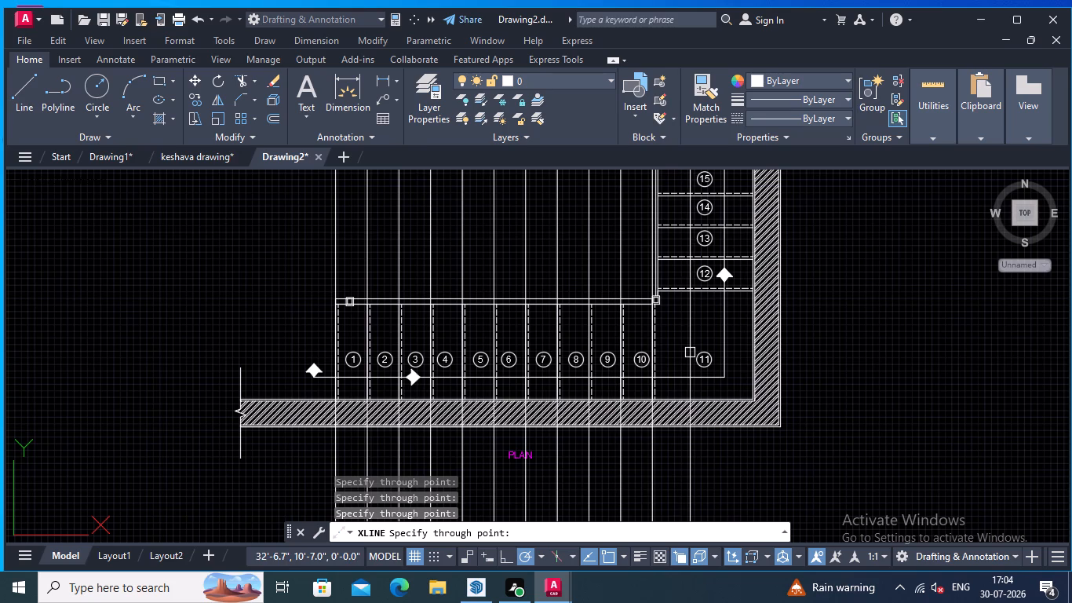
key(Return)
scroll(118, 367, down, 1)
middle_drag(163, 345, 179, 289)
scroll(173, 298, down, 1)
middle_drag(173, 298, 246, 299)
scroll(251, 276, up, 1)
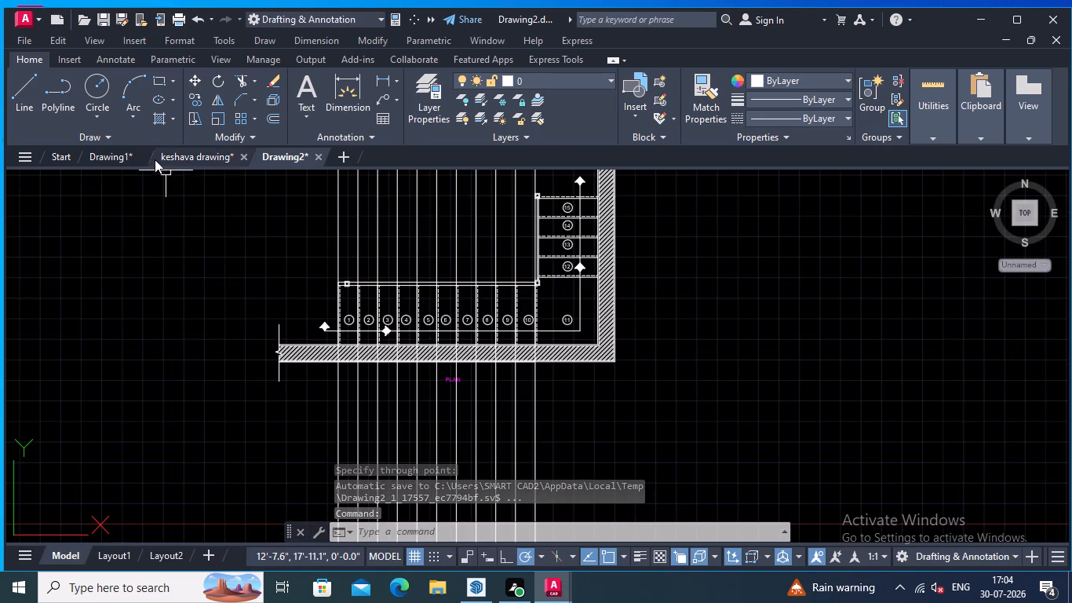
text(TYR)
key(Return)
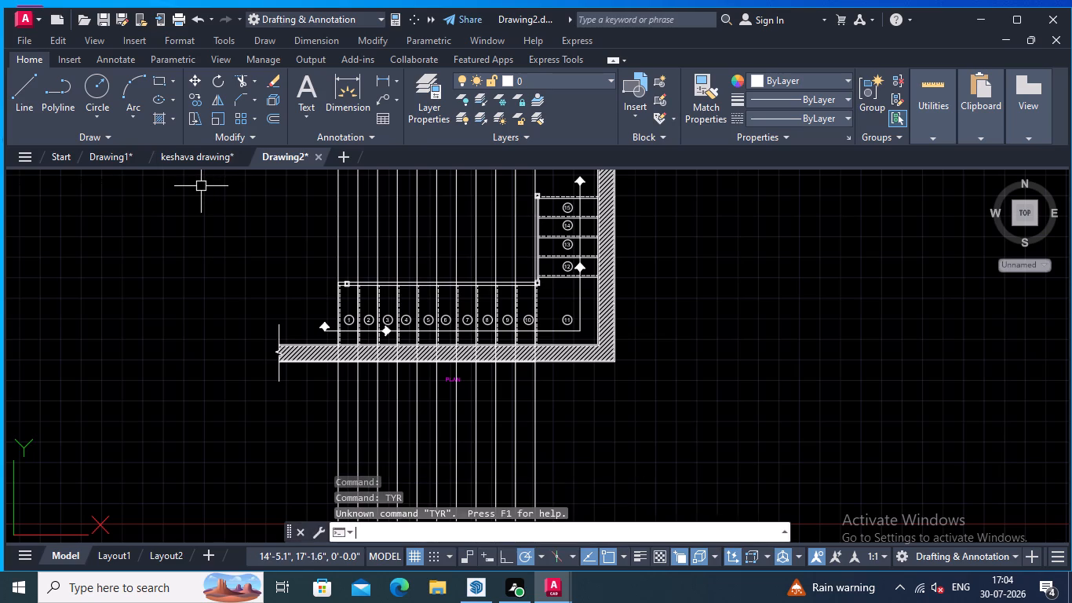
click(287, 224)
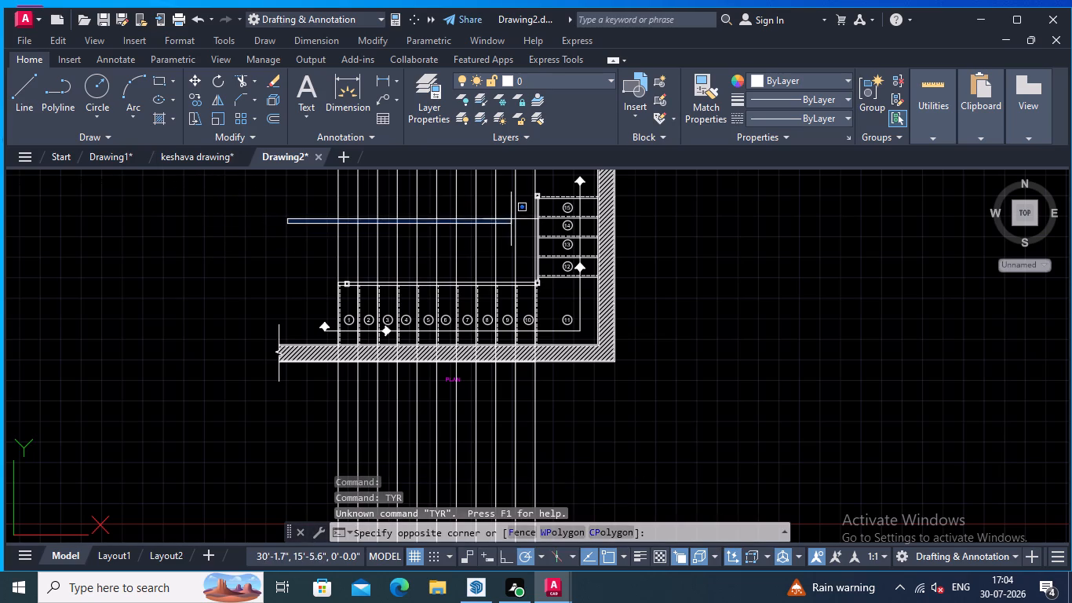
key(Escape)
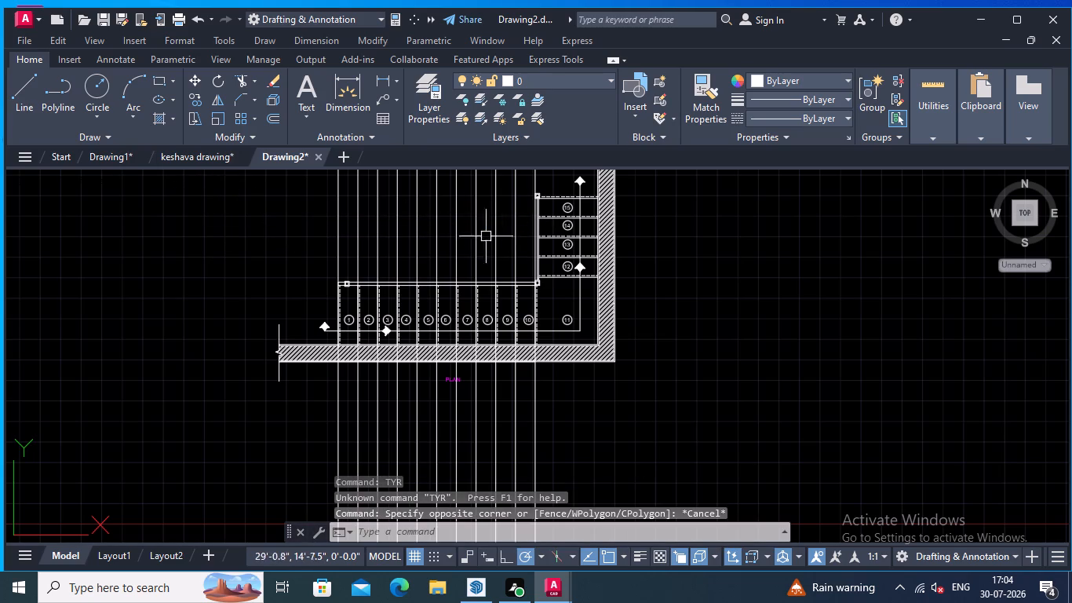
Trim off the portions of the vertical construction lines that extend above the lower flight, across treads 1 to 10.
text(TR)
key(shift+Return)
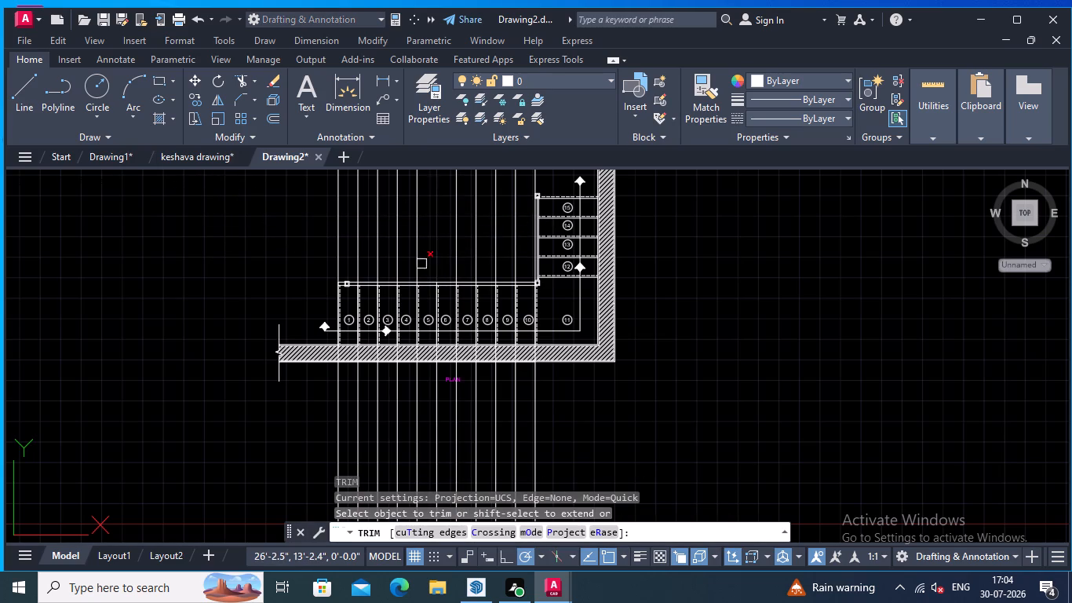
click(521, 252)
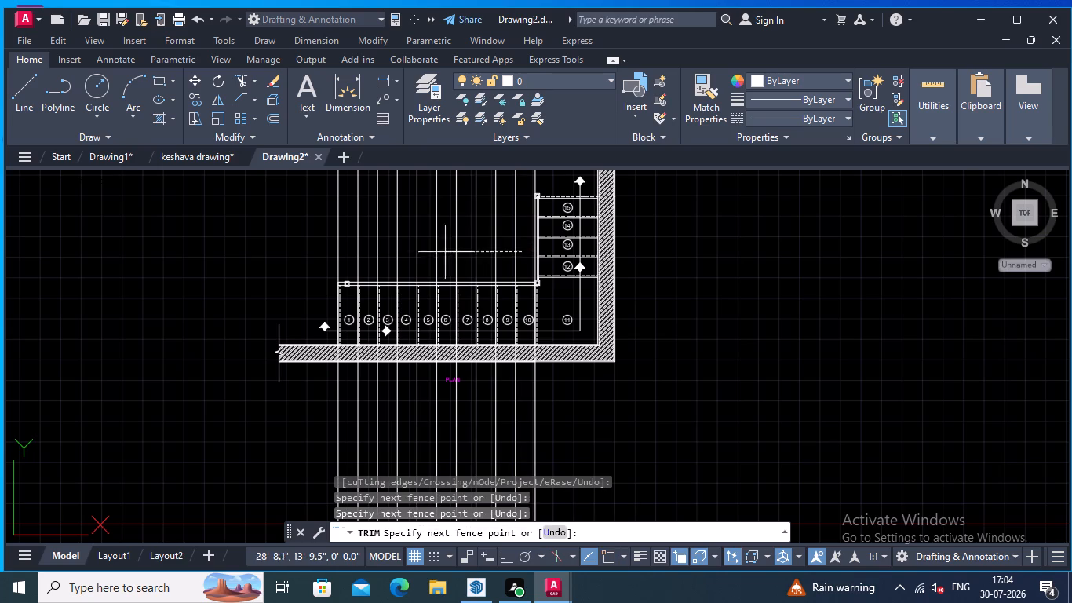
click(311, 265)
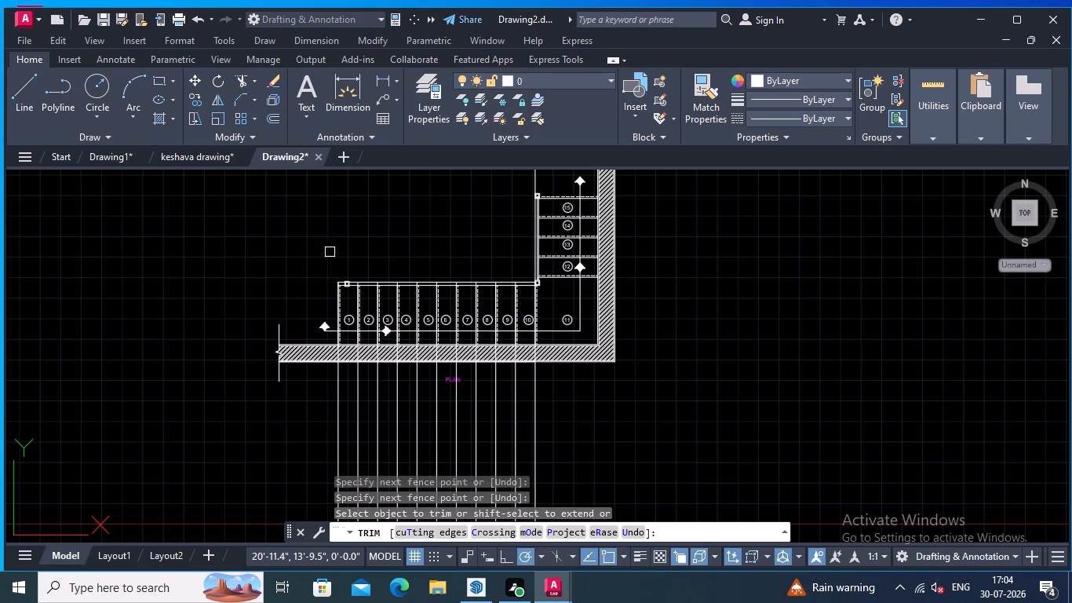
Trim the remaining vertical construction line beside the upper flight, both above its top newel post and along the railing by treads 12 to 15.
middle_drag(326, 249, 385, 231)
middle_drag(380, 245, 382, 293)
scroll(426, 249, up, 1)
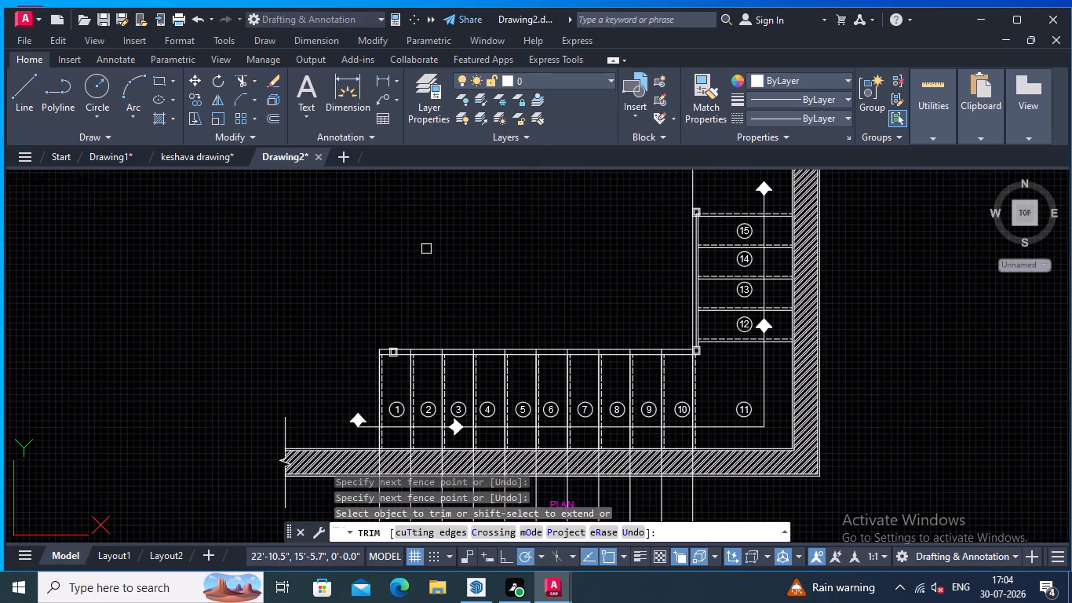
middle_drag(426, 249, 388, 310)
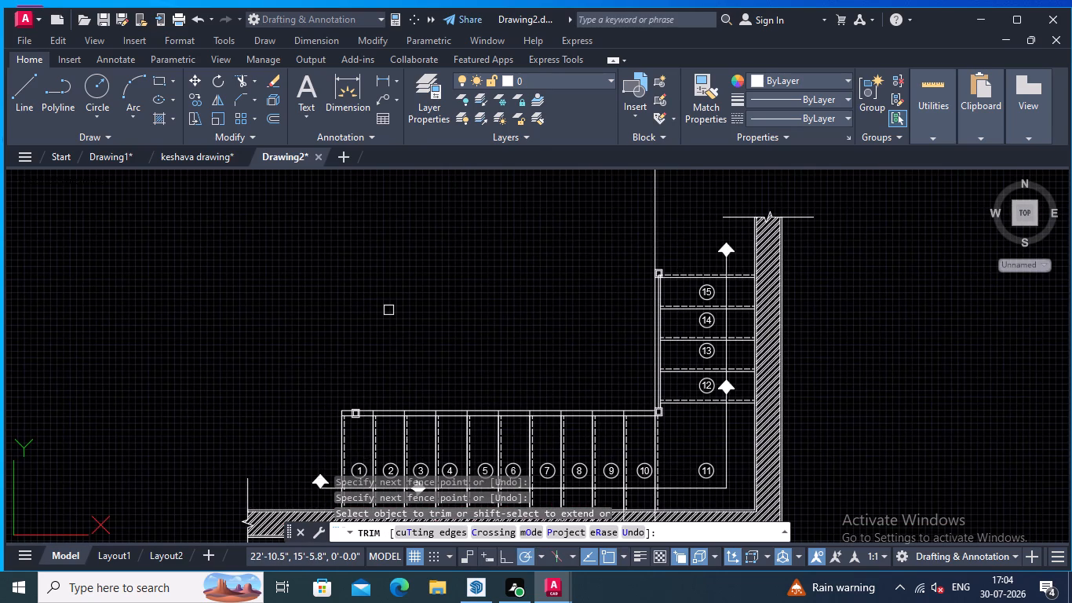
scroll(650, 238, up, 2)
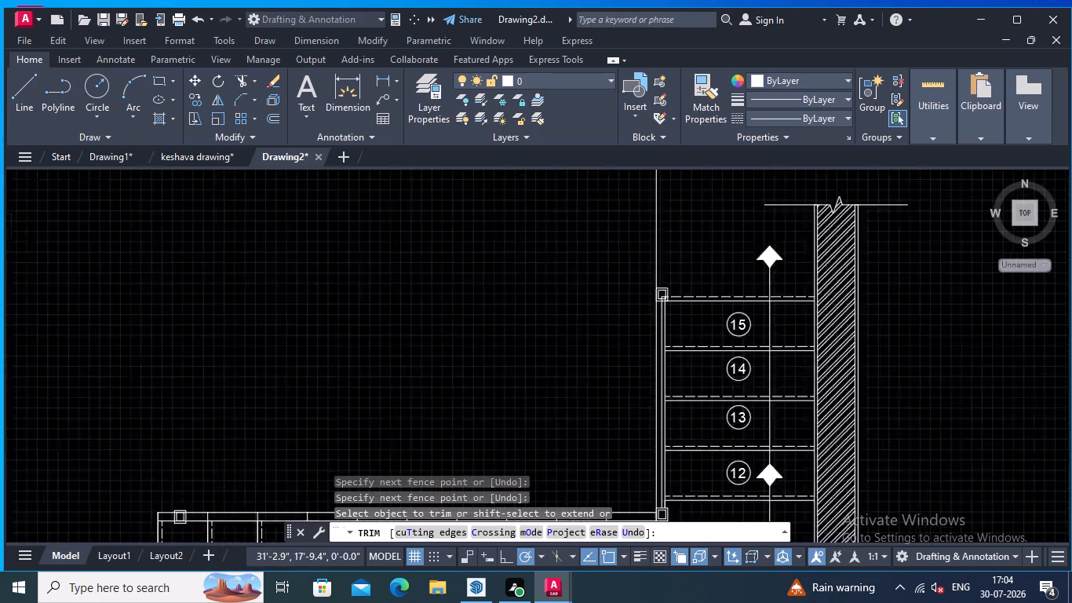
click(715, 236)
click(652, 264)
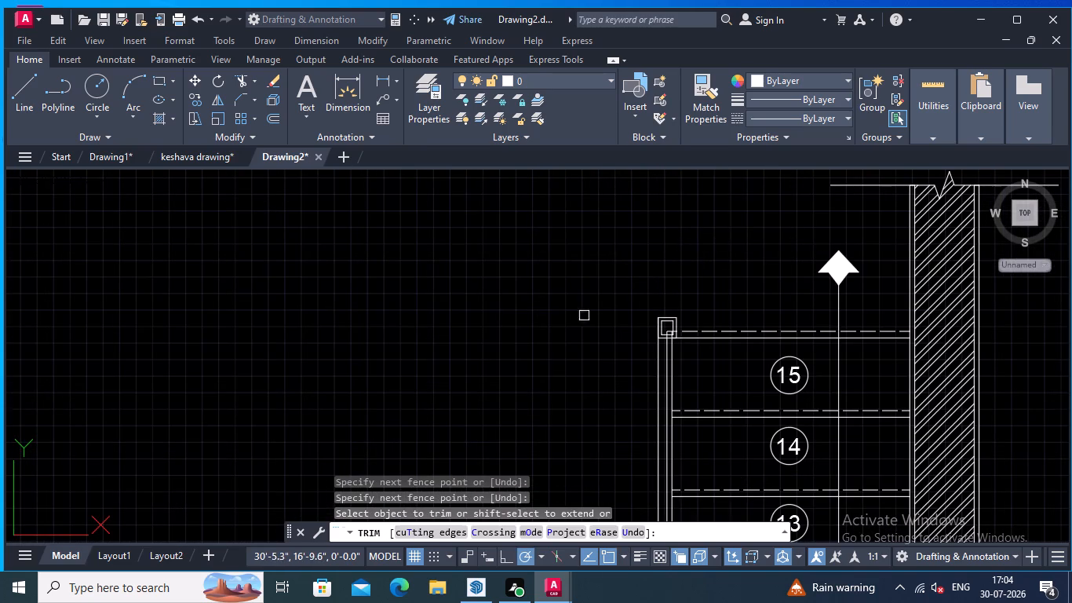
middle_drag(642, 420, 552, 340)
click(568, 355)
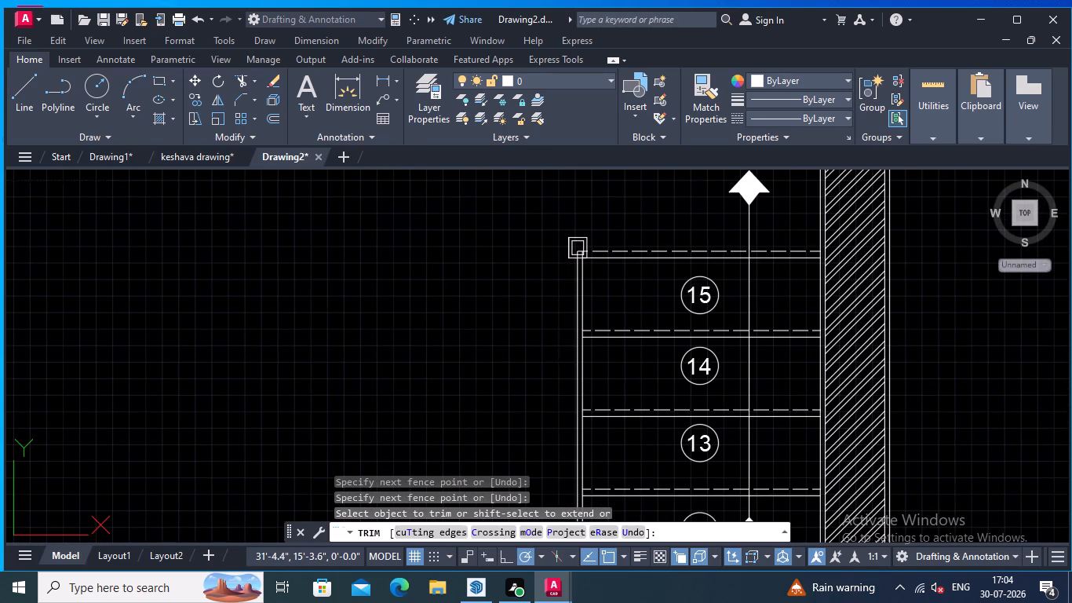
Examine the railing corner, both stair flights and the construction lines below the plan after trimming.
scroll(523, 371, down, 2)
middle_drag(523, 372, 538, 334)
scroll(534, 353, down, 1)
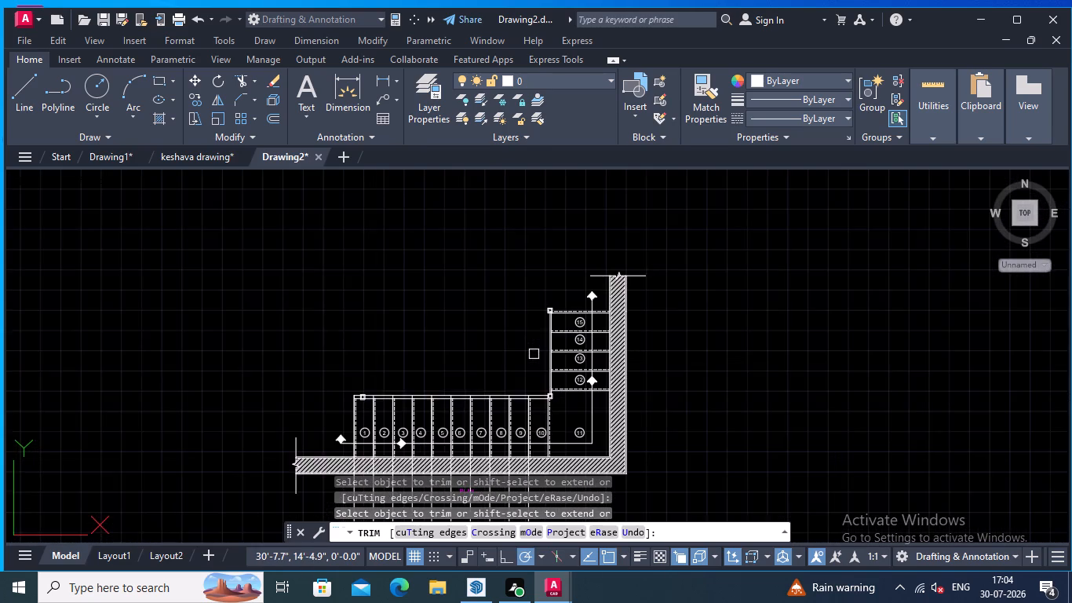
scroll(534, 351, up, 3)
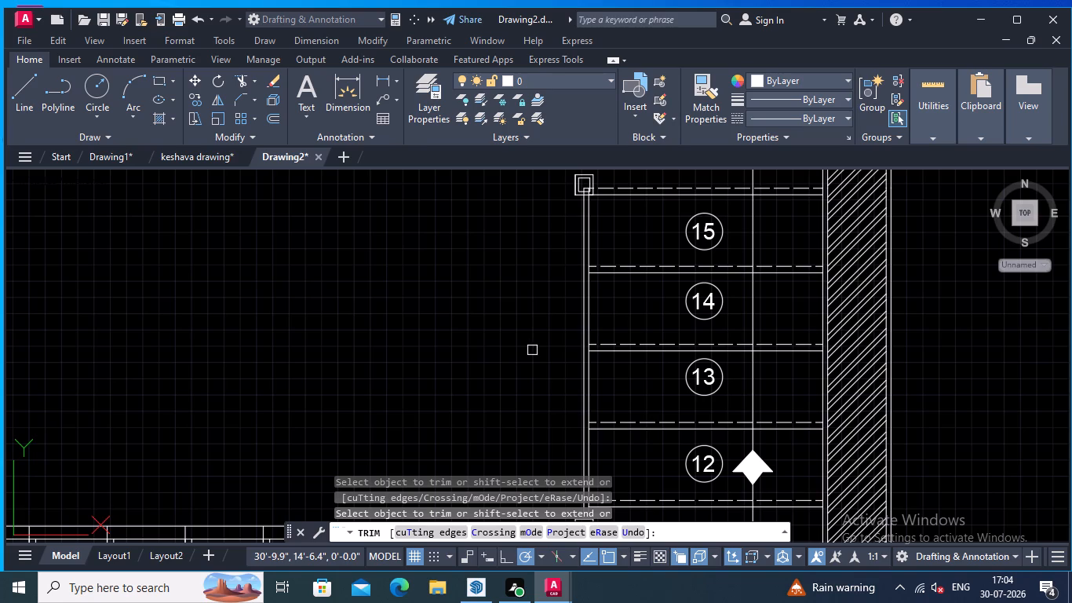
scroll(544, 341, down, 1)
middle_drag(540, 342, 541, 334)
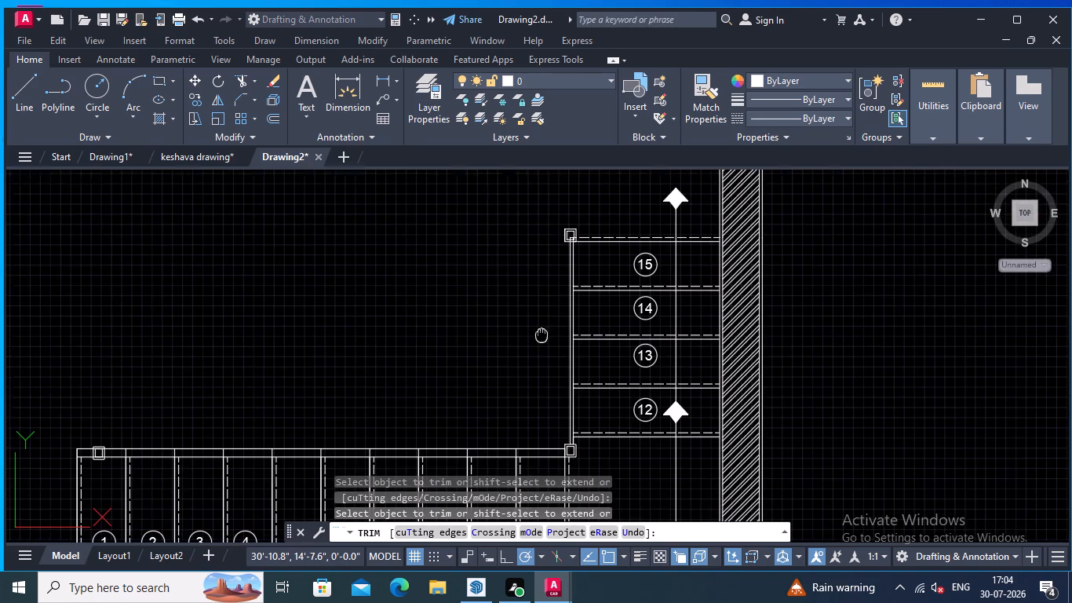
middle_drag(541, 334, 541, 331)
scroll(540, 324, up, 2)
scroll(540, 324, down, 1)
middle_drag(540, 324, 548, 318)
scroll(548, 323, down, 1)
middle_drag(544, 330, 542, 263)
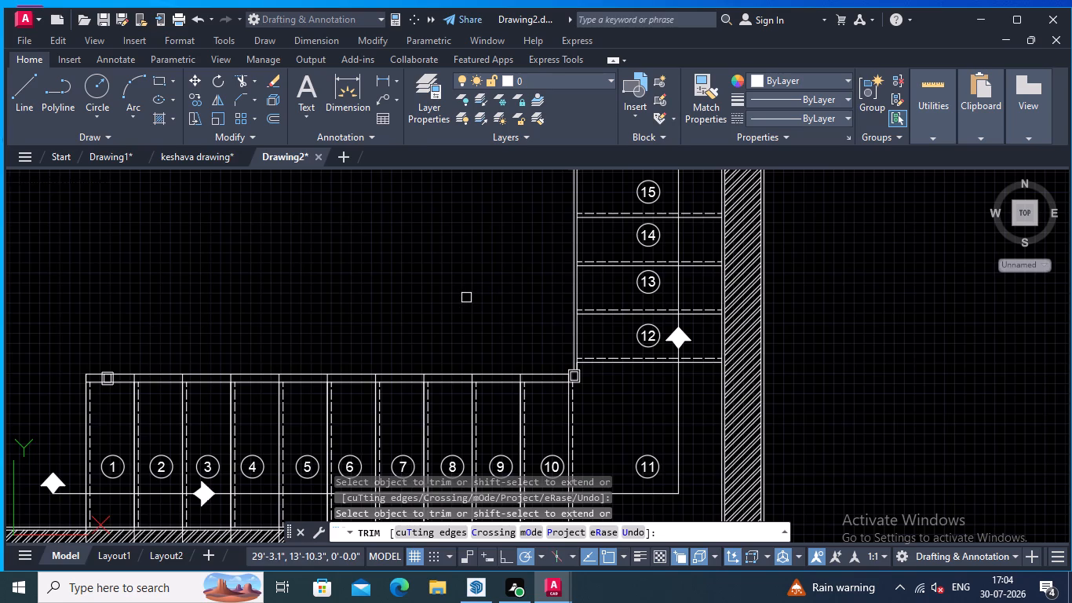
scroll(444, 310, down, 1)
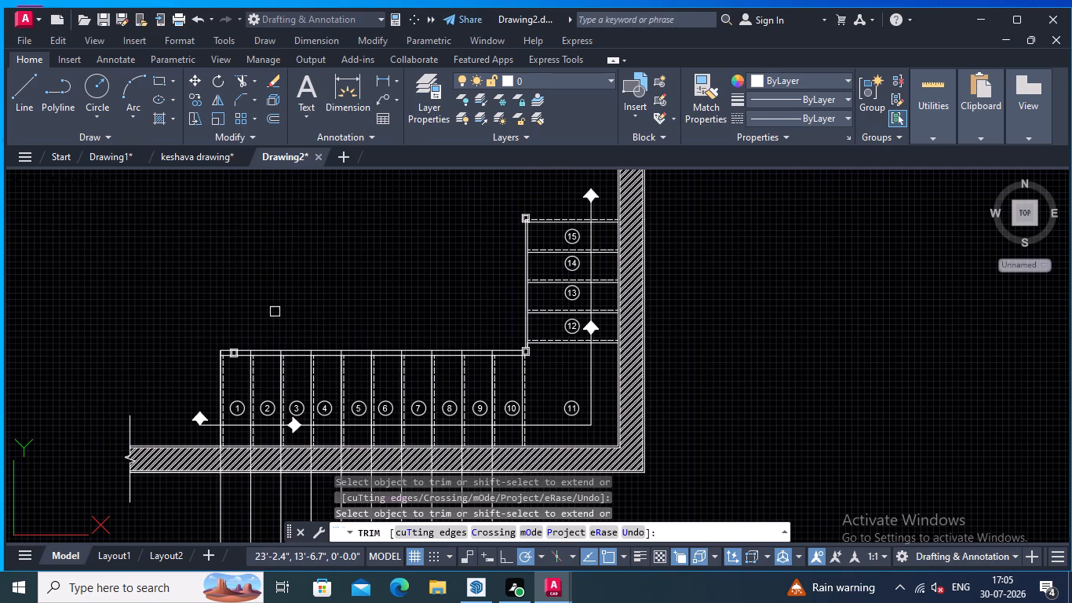
middle_drag(267, 301, 356, 301)
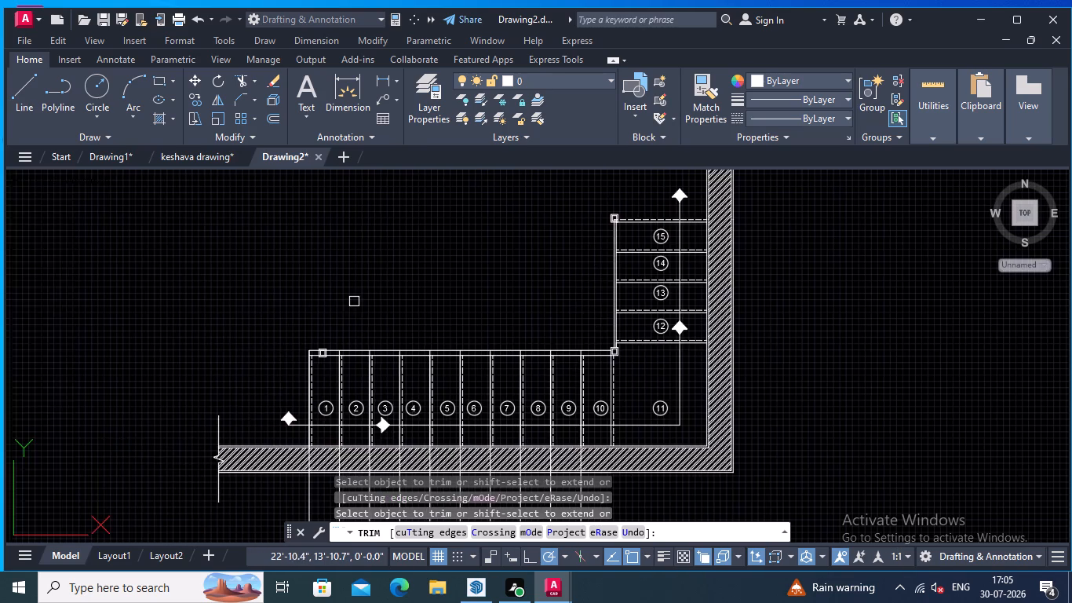
scroll(352, 303, down, 1)
middle_drag(349, 304, 352, 252)
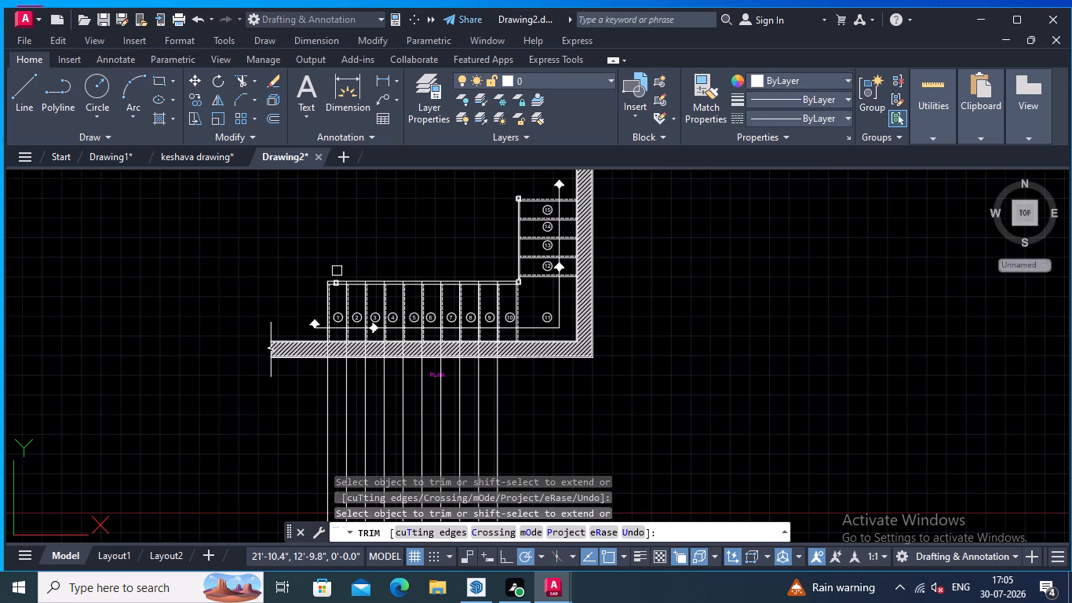
middle_drag(277, 286, 279, 286)
middle_drag(279, 286, 317, 270)
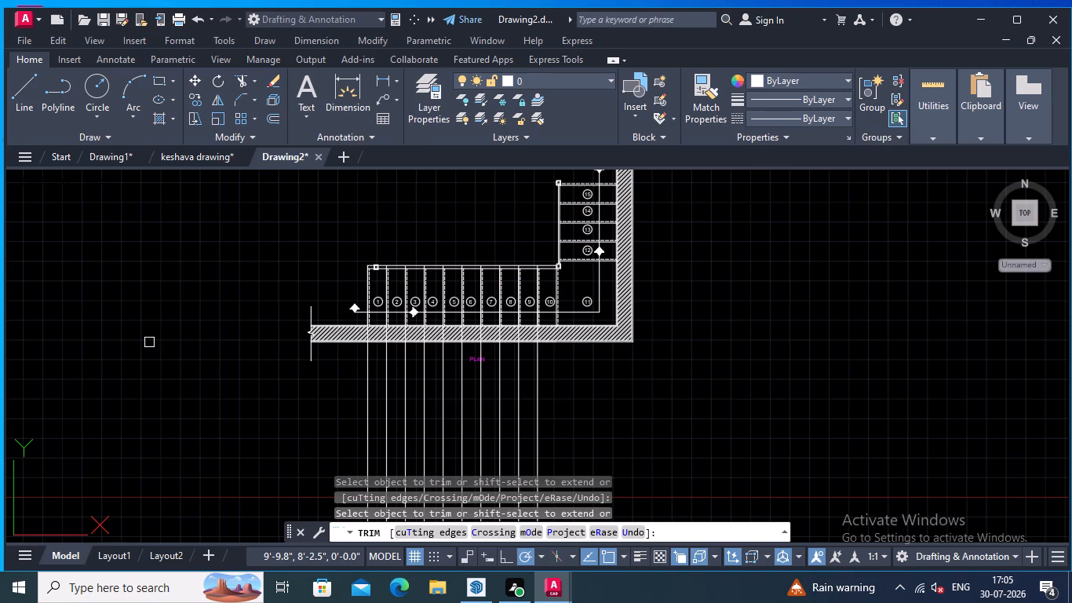
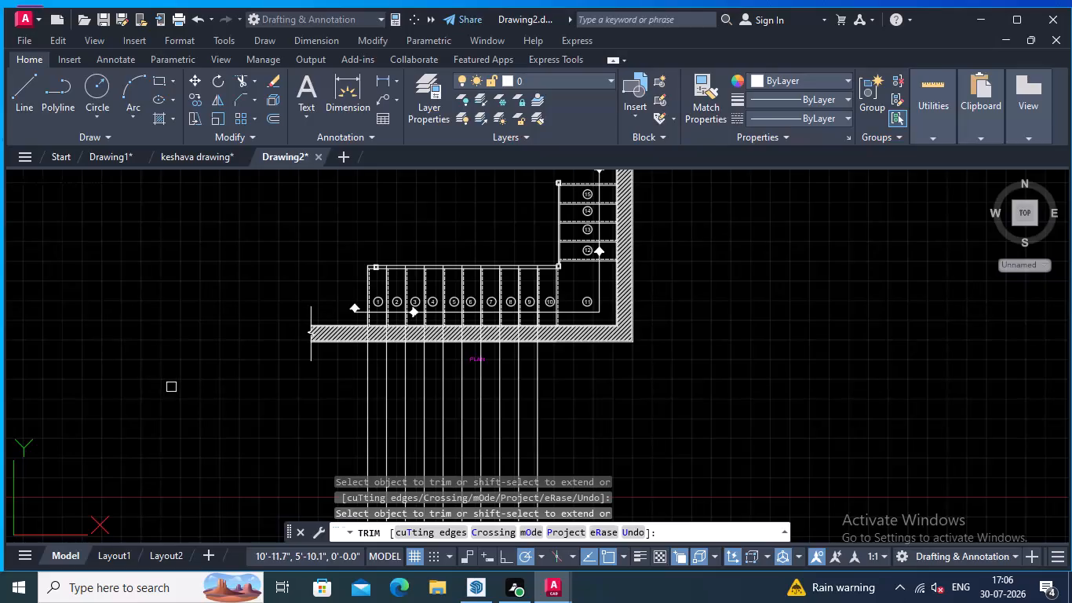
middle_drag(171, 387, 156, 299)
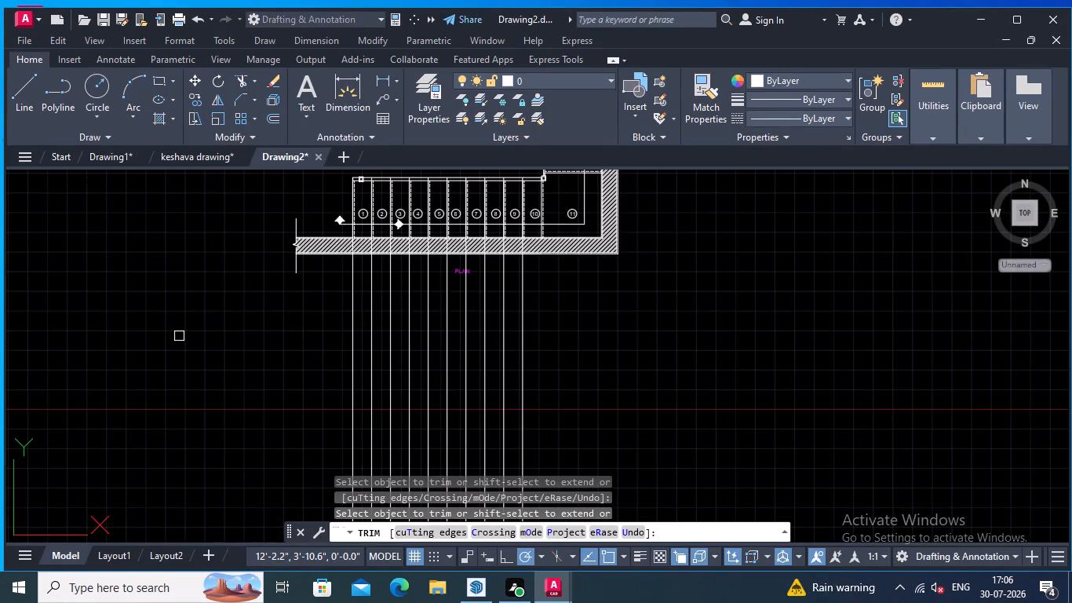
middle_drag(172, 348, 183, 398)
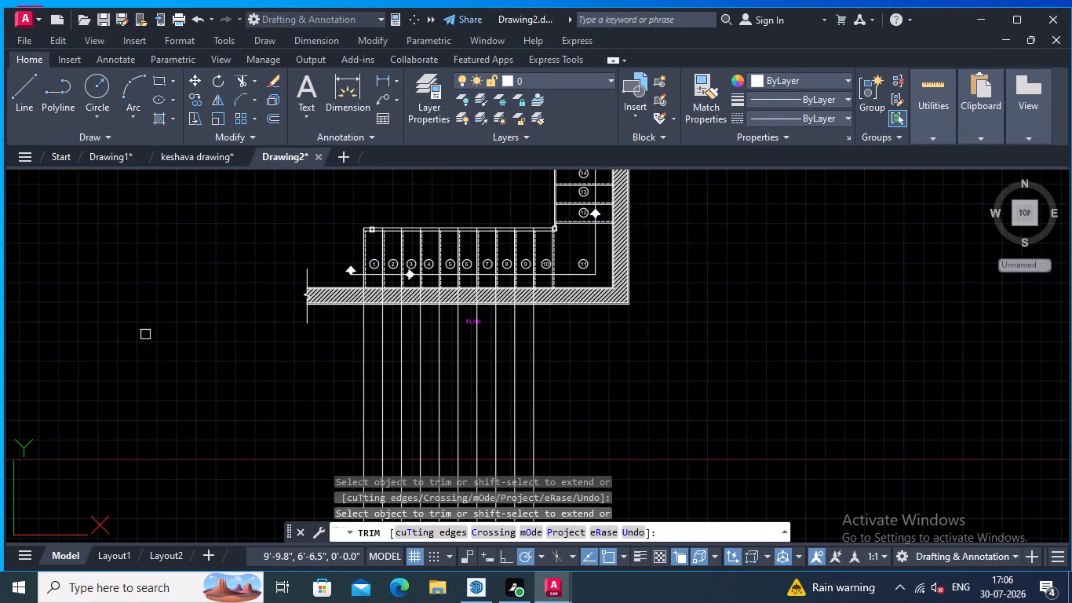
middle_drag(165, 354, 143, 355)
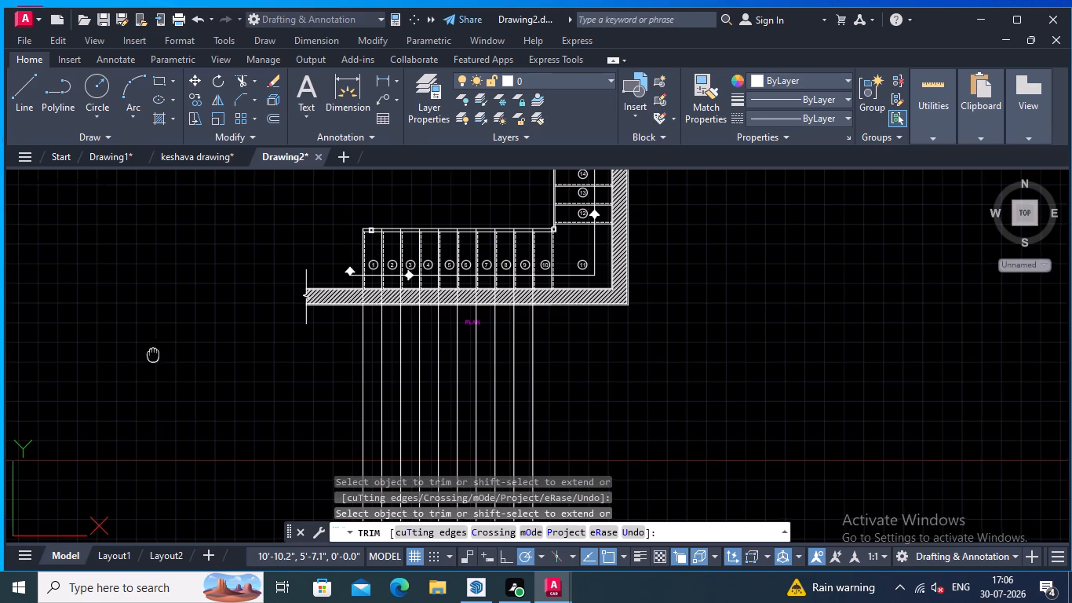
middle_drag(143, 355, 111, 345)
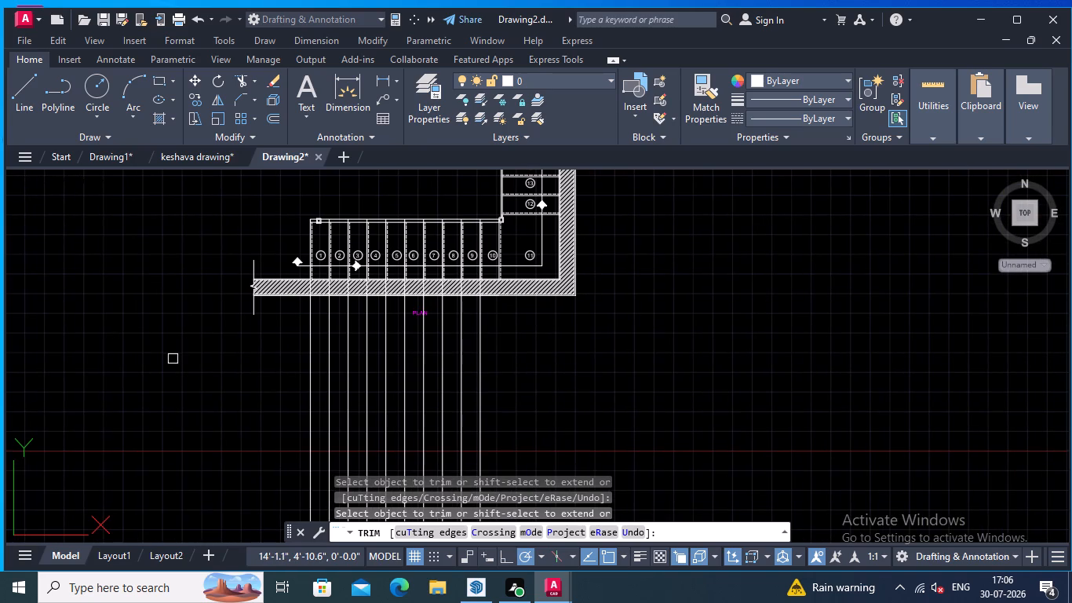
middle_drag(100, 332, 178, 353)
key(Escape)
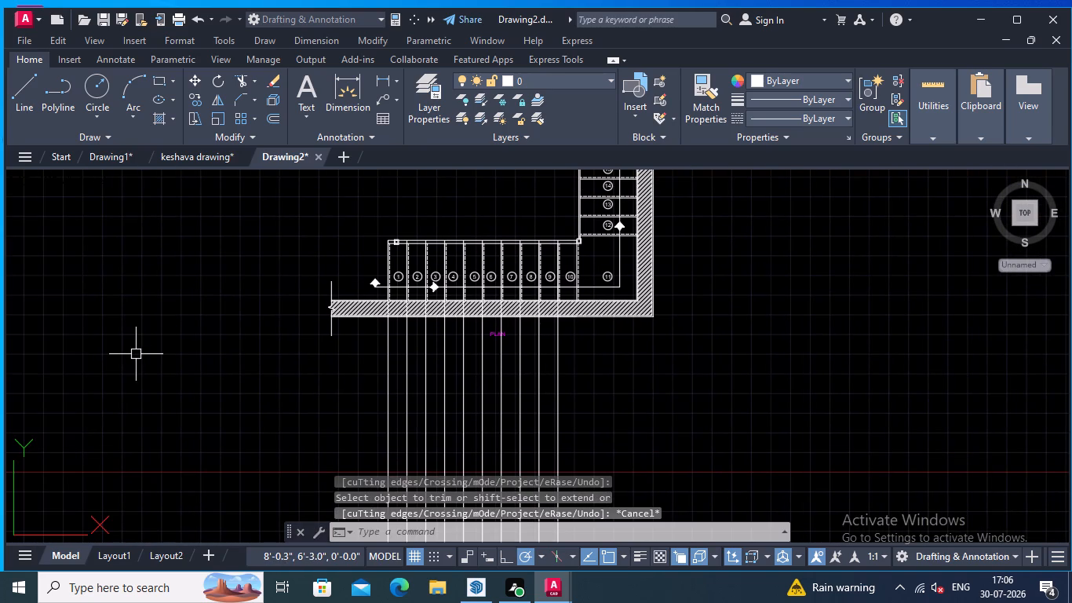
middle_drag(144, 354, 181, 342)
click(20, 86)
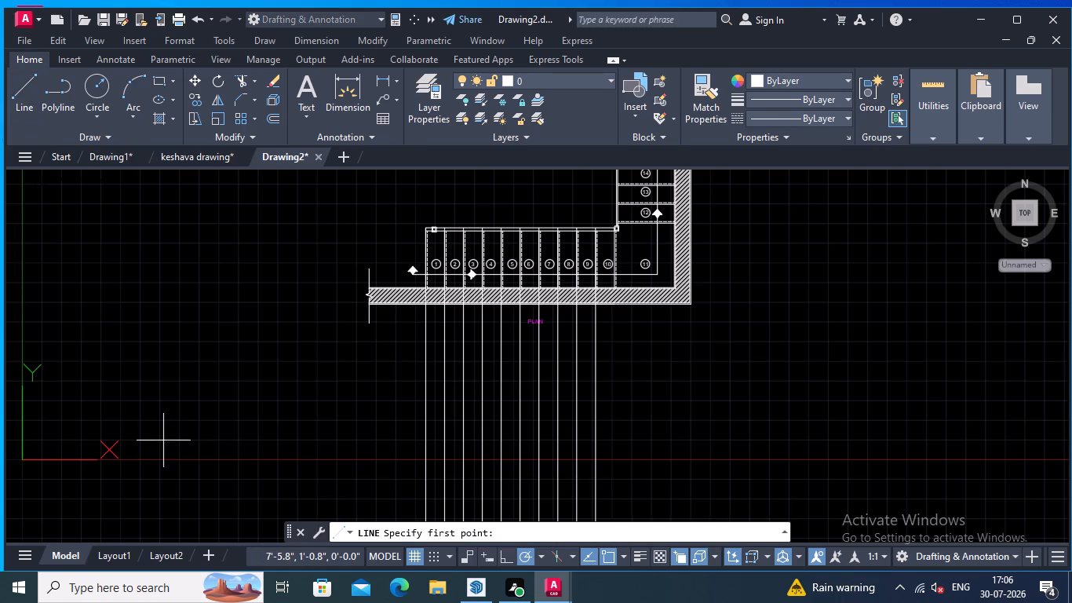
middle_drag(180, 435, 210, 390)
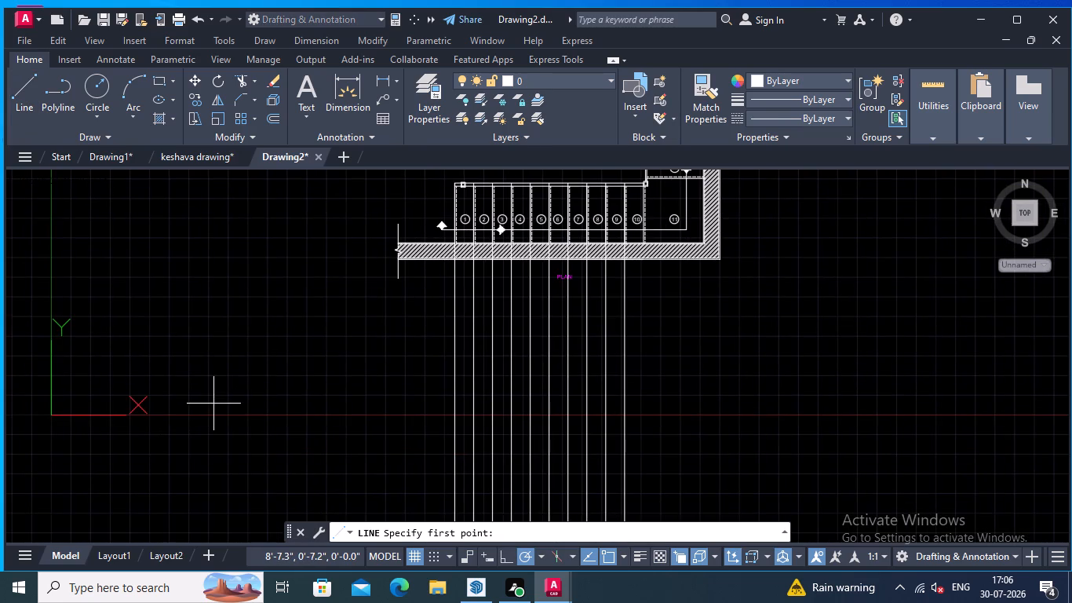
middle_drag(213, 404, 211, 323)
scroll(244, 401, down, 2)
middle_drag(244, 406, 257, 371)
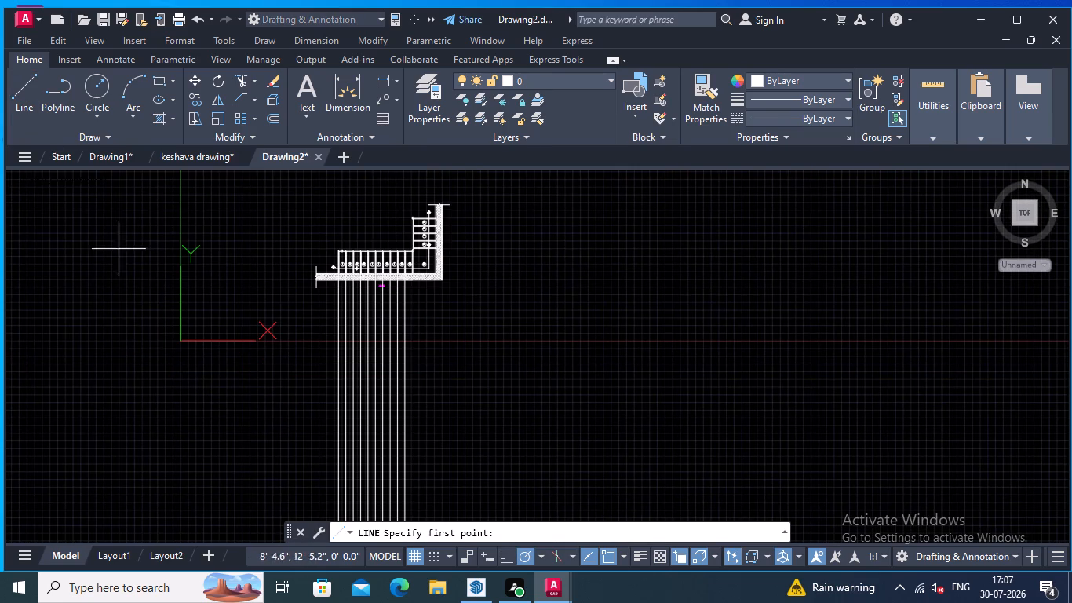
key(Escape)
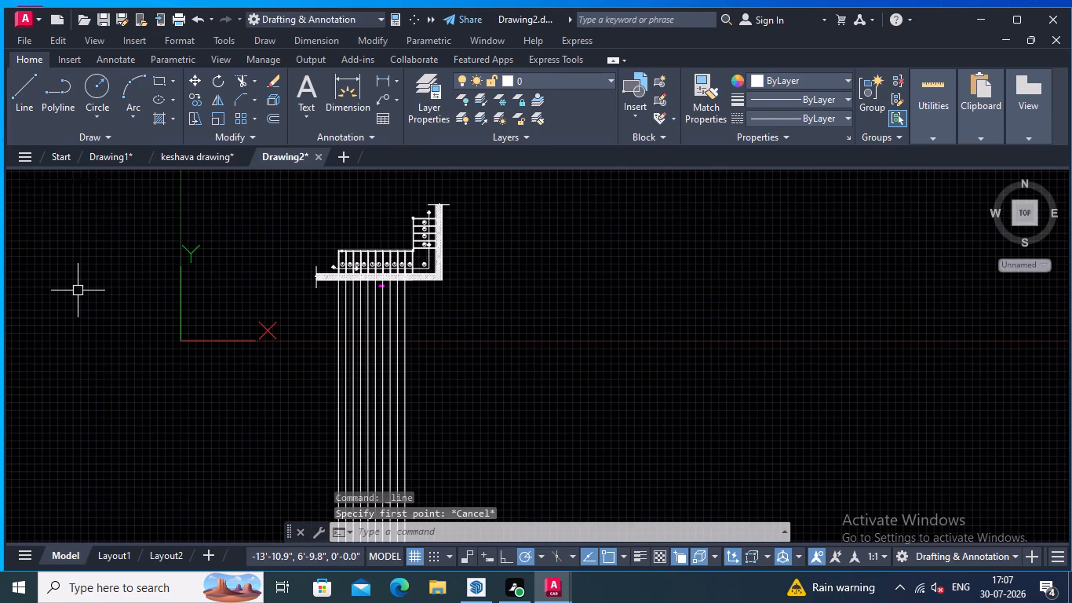
Draw a horizontal construction line (XLINE) across the vertical projection lines, well below the stair plan, at about 43'-5" below the origin.
text(XL)
key(Return)
middle_drag(169, 363, 236, 327)
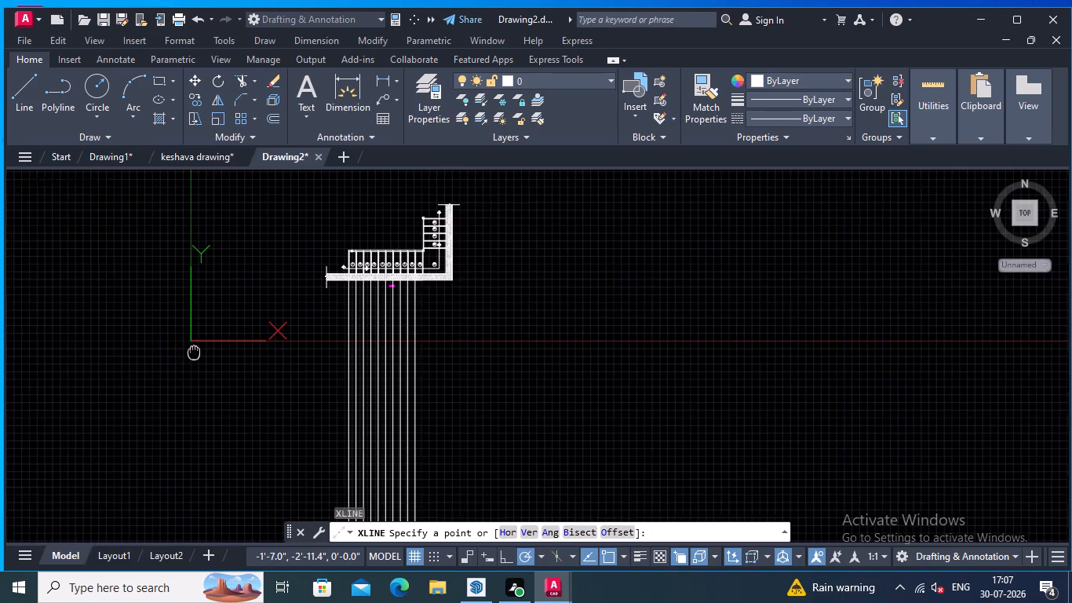
middle_drag(236, 327, 295, 266)
scroll(356, 388, down, 1)
middle_drag(360, 399, 348, 334)
middle_drag(359, 400, 344, 348)
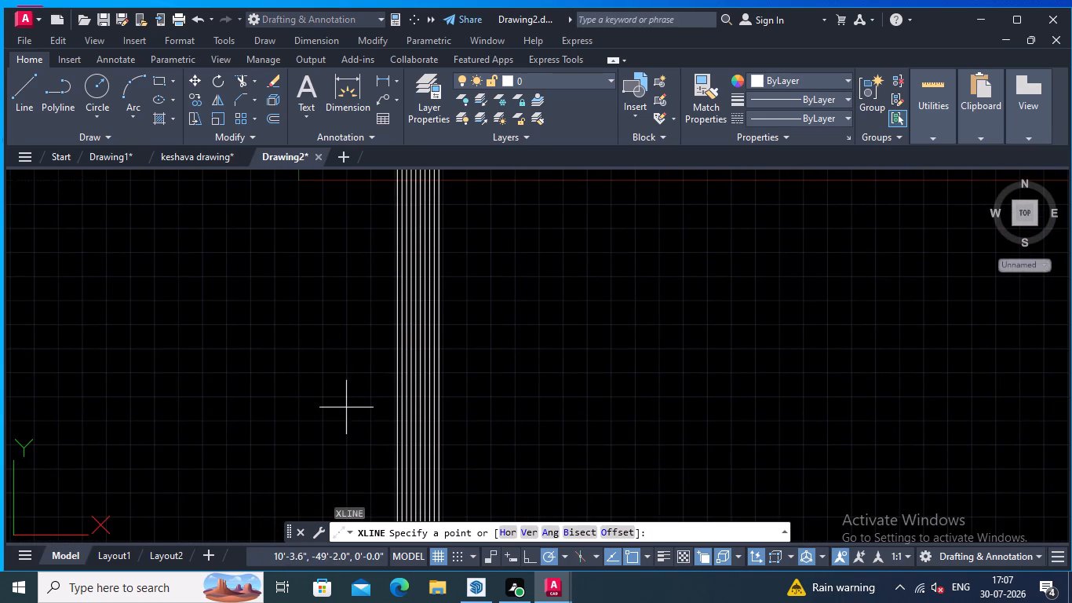
scroll(359, 415, down, 1)
middle_drag(354, 420, 339, 443)
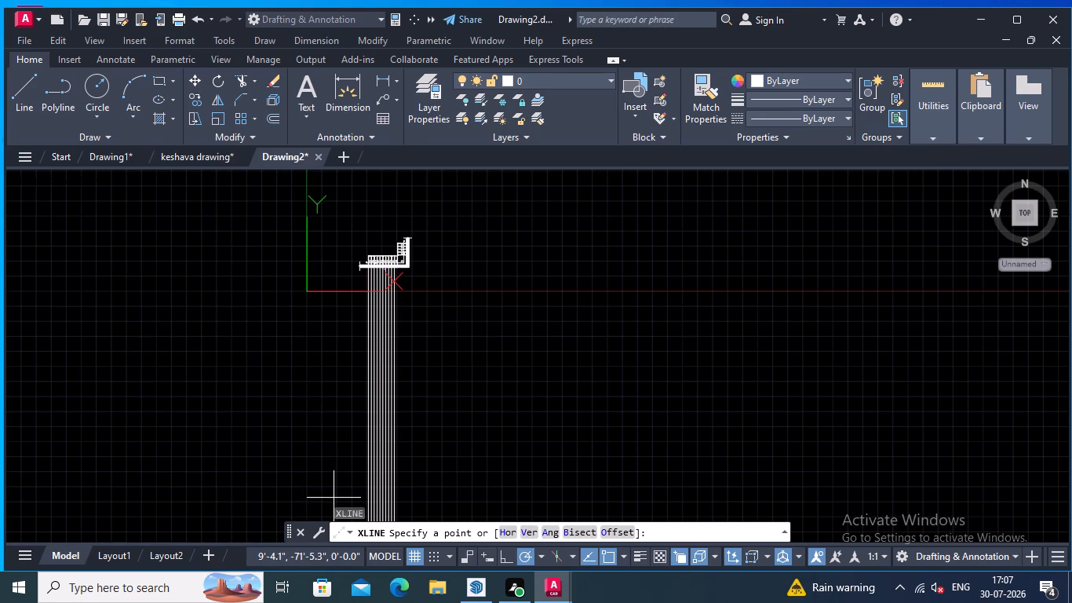
middle_drag(337, 396, 356, 391)
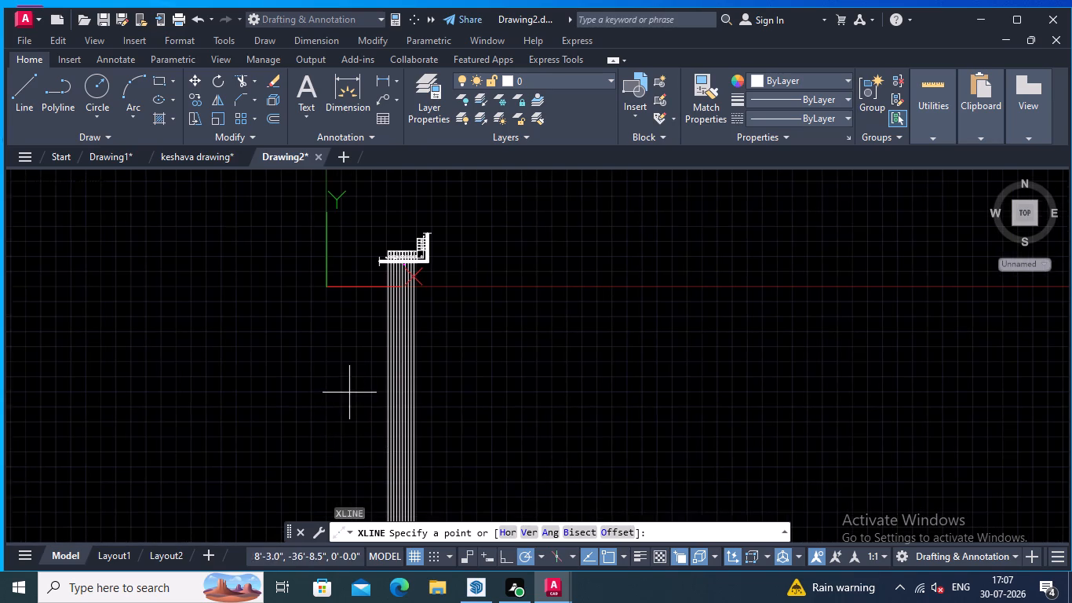
scroll(353, 389, up, 2)
scroll(392, 413, down, 1)
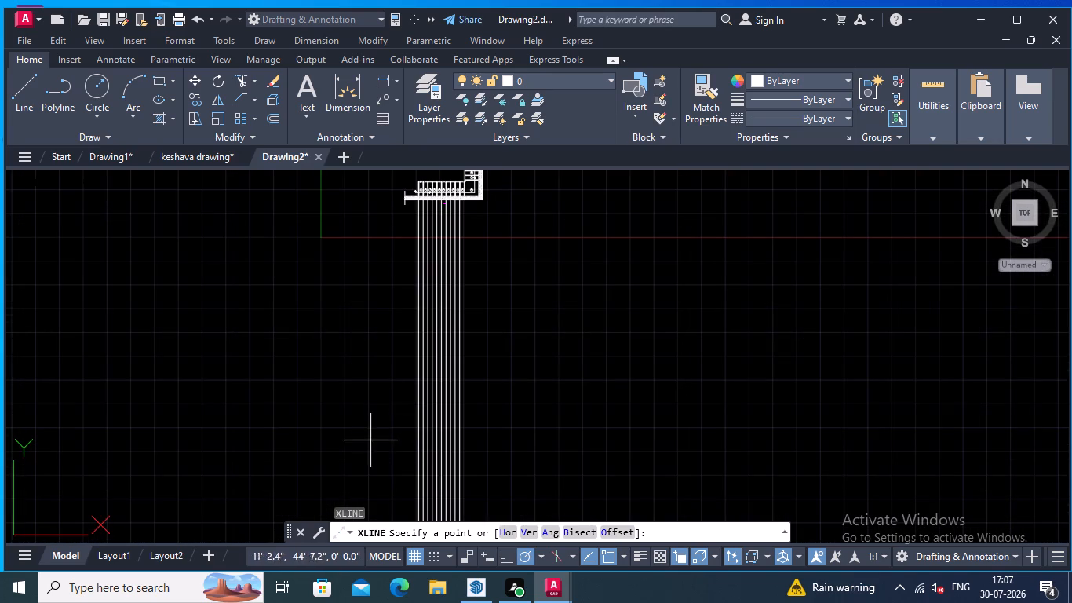
click(297, 436)
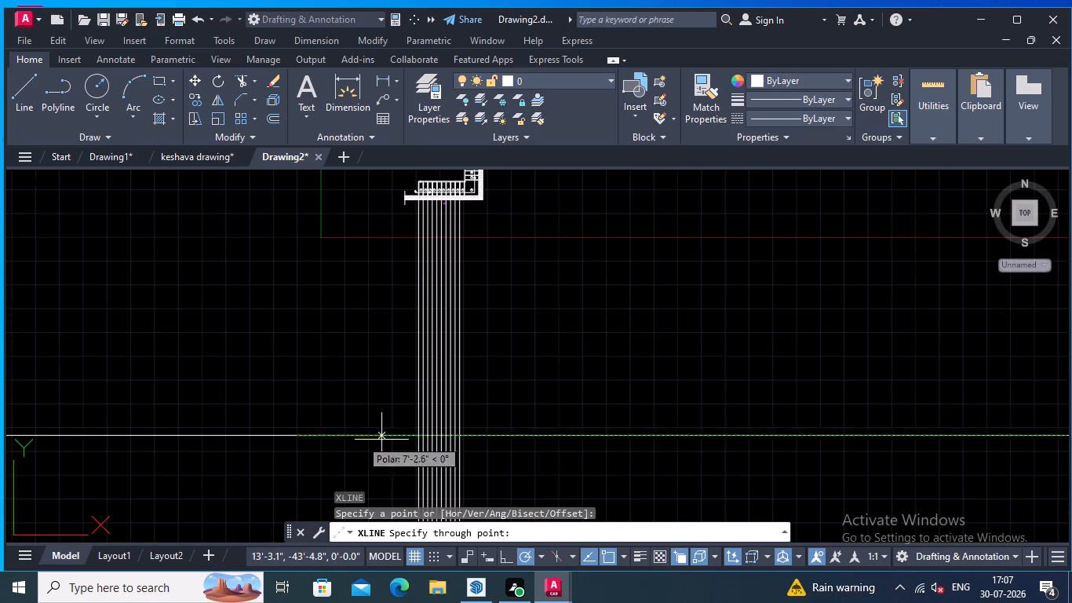
click(507, 433)
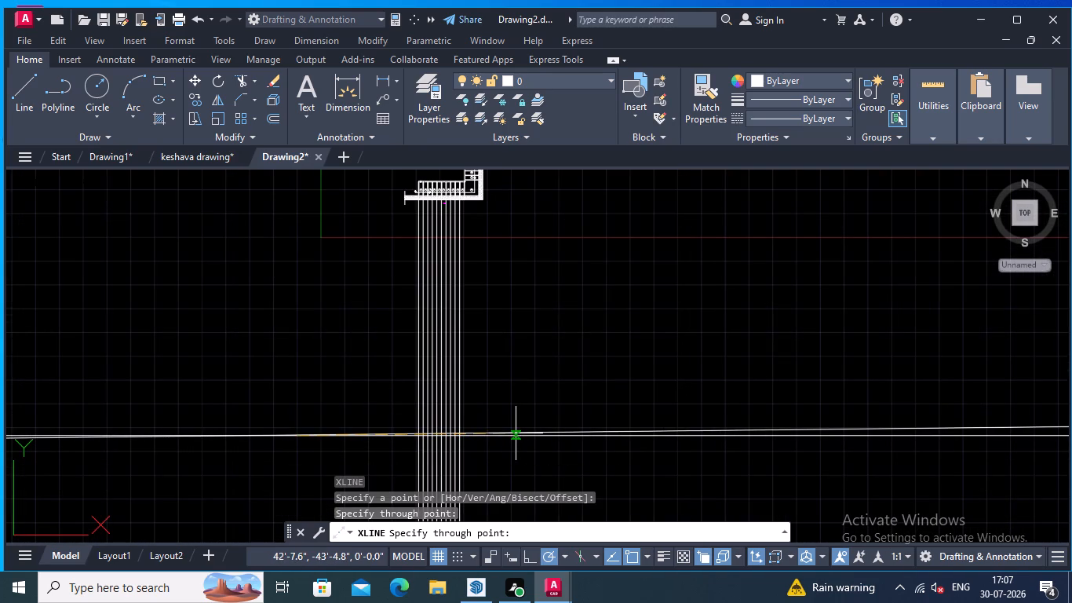
key(Escape)
Trim off the parts of all the vertical projection lines that extend below the horizontal construction line.
middle_drag(552, 472, 557, 319)
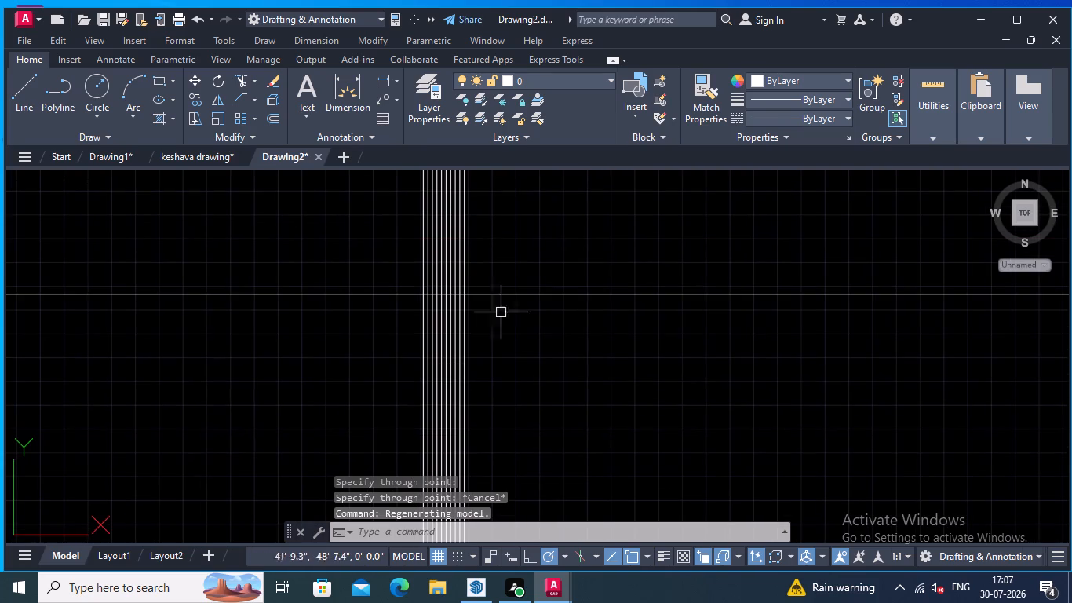
click(236, 81)
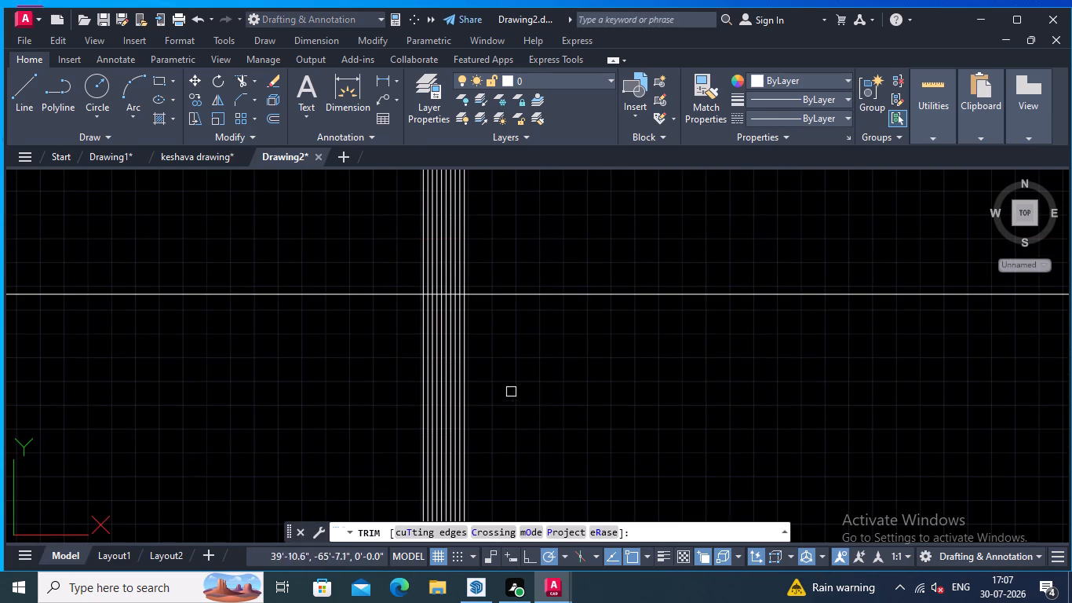
click(514, 389)
click(389, 414)
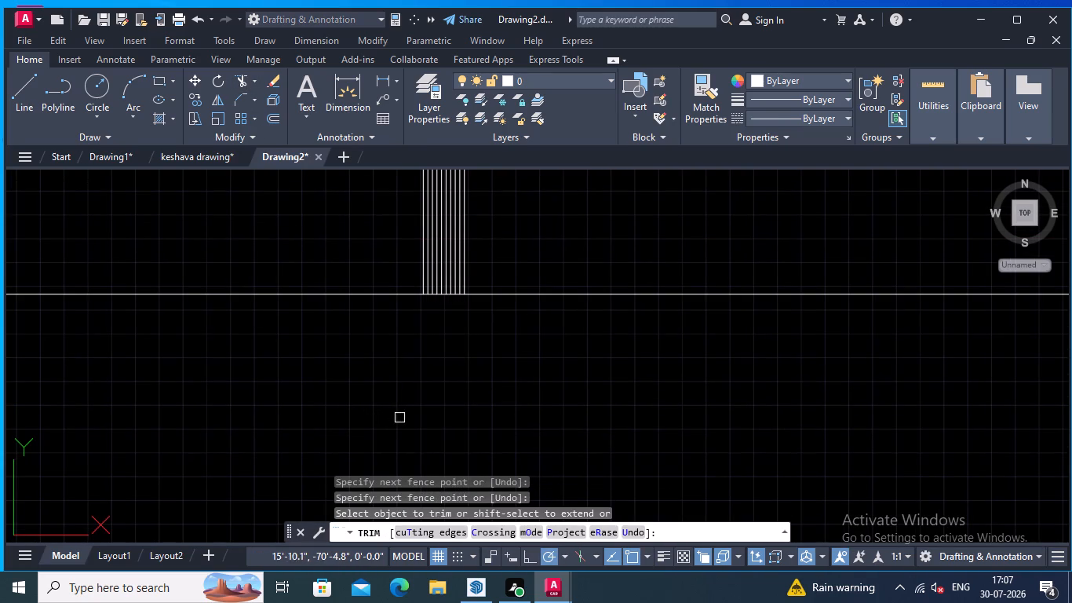
middle_drag(401, 418, 461, 495)
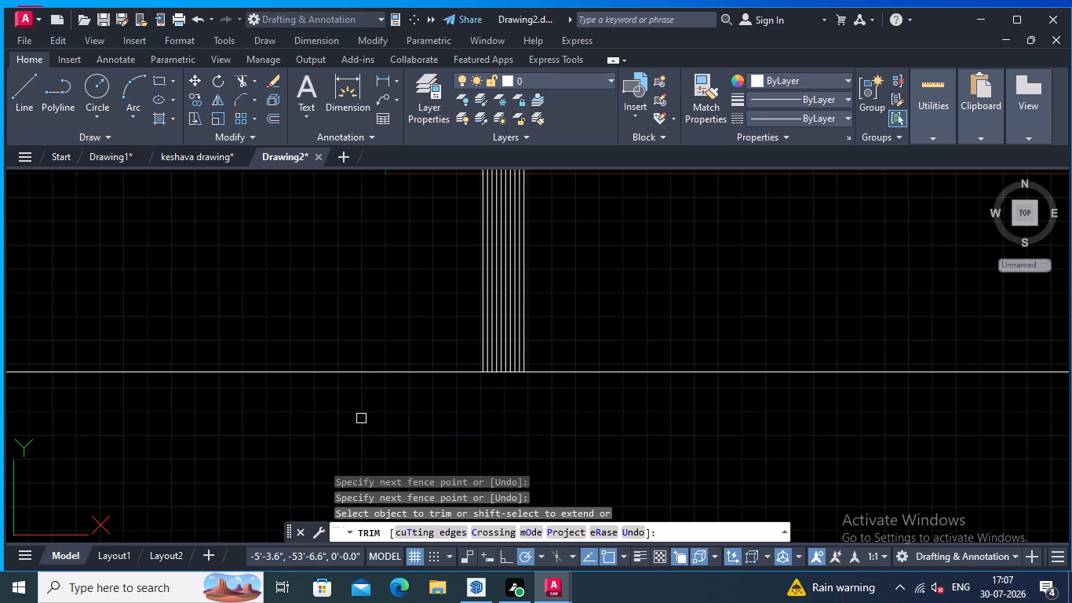
scroll(410, 346, up, 1)
middle_drag(410, 340, 338, 386)
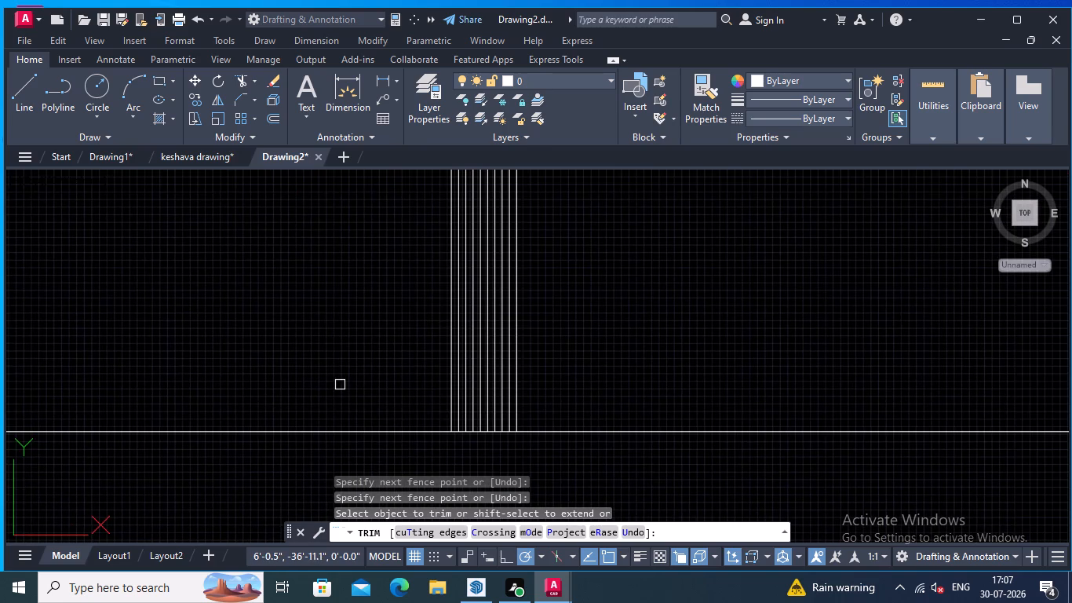
middle_click(347, 378)
scroll(320, 371, down, 1)
middle_drag(320, 371, 314, 451)
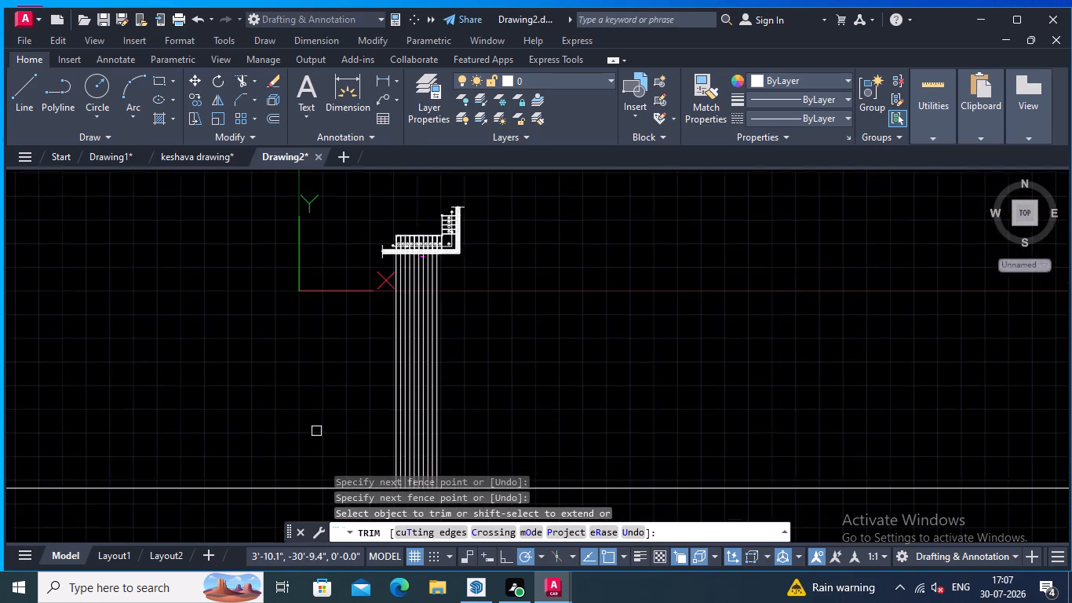
scroll(331, 342, up, 2)
middle_drag(331, 338, 248, 486)
scroll(273, 393, up, 1)
middle_drag(273, 406, 257, 446)
key(Escape)
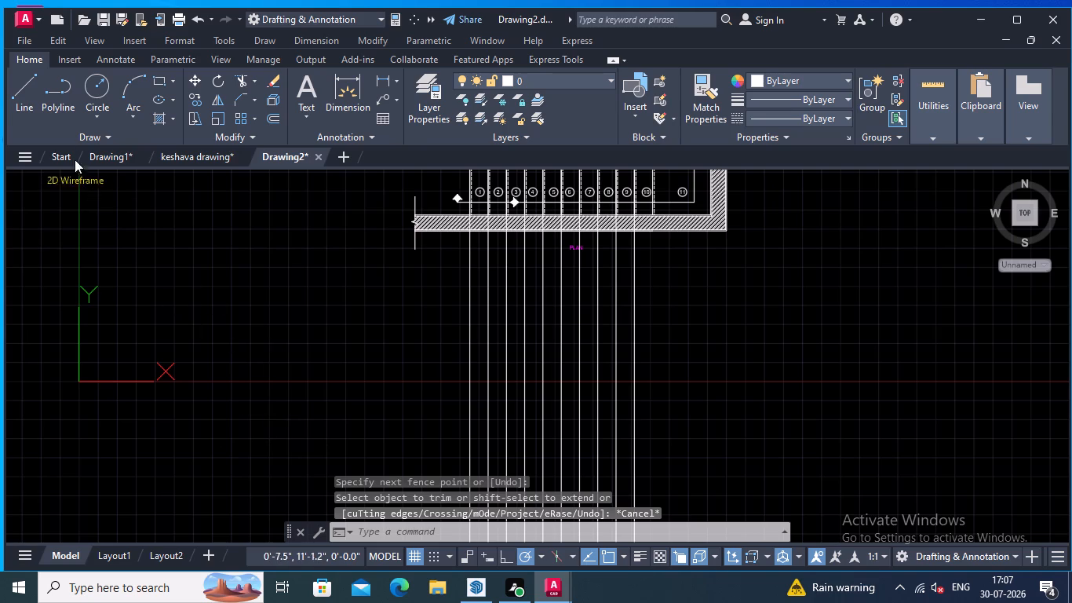
Draw a step profile in the empty area beside the projection lines: a 7" vertical riser upward, continued by a 1' horizontal tread.
click(20, 94)
middle_drag(742, 388, 476, 321)
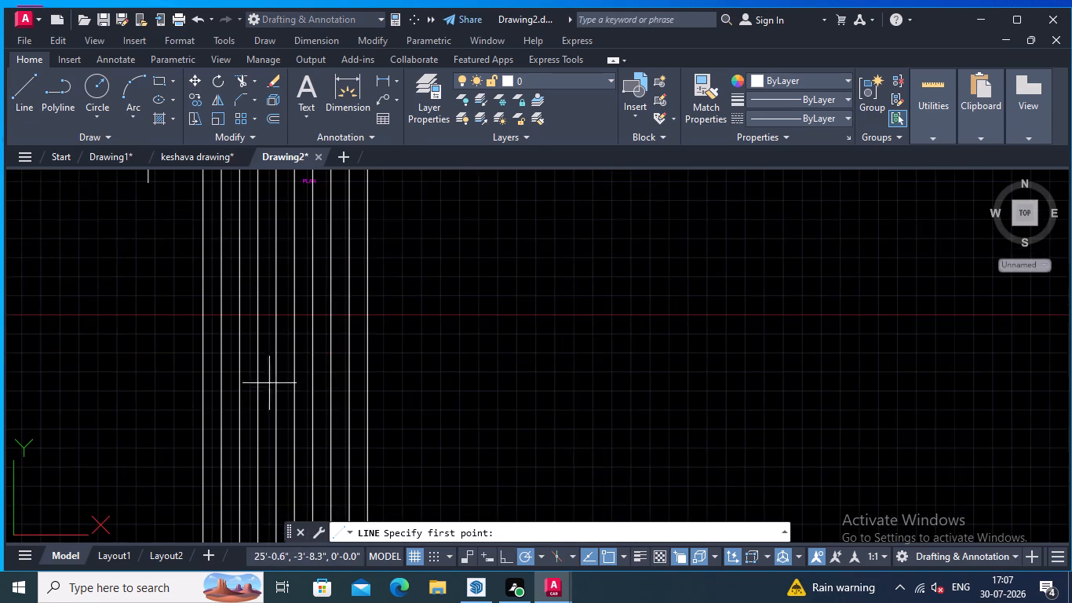
middle_drag(283, 388, 769, 393)
click(469, 457)
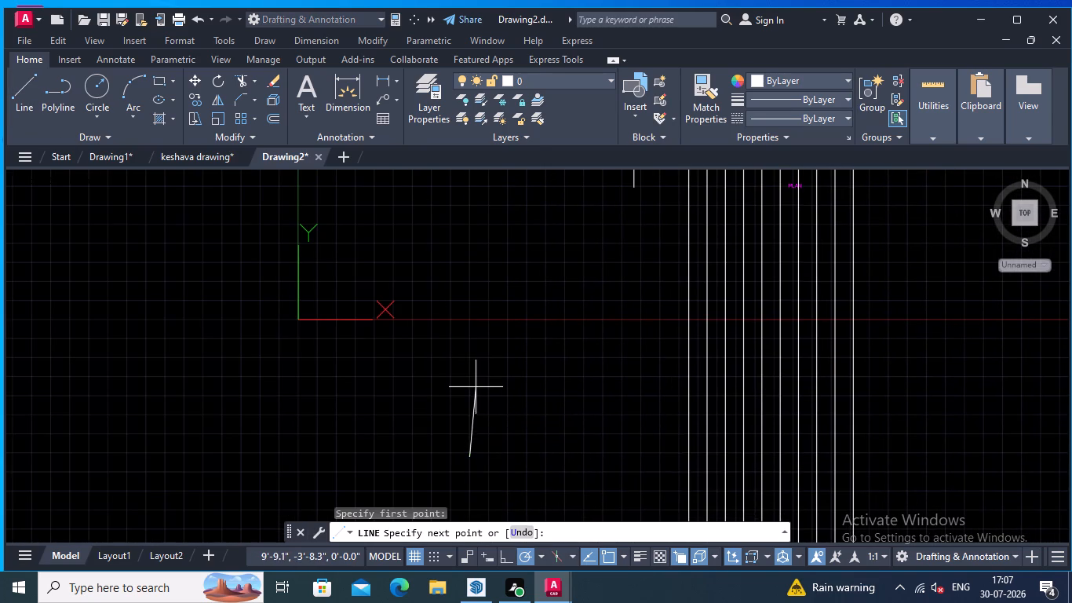
key(7)
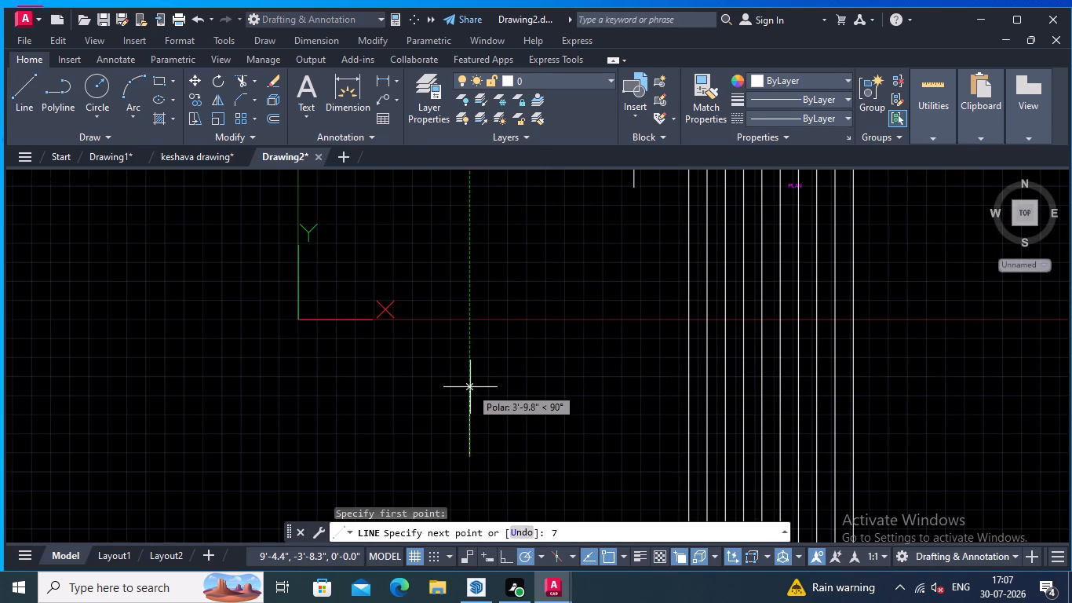
key(Return)
middle_drag(545, 462, 635, 411)
scroll(622, 396, up, 2)
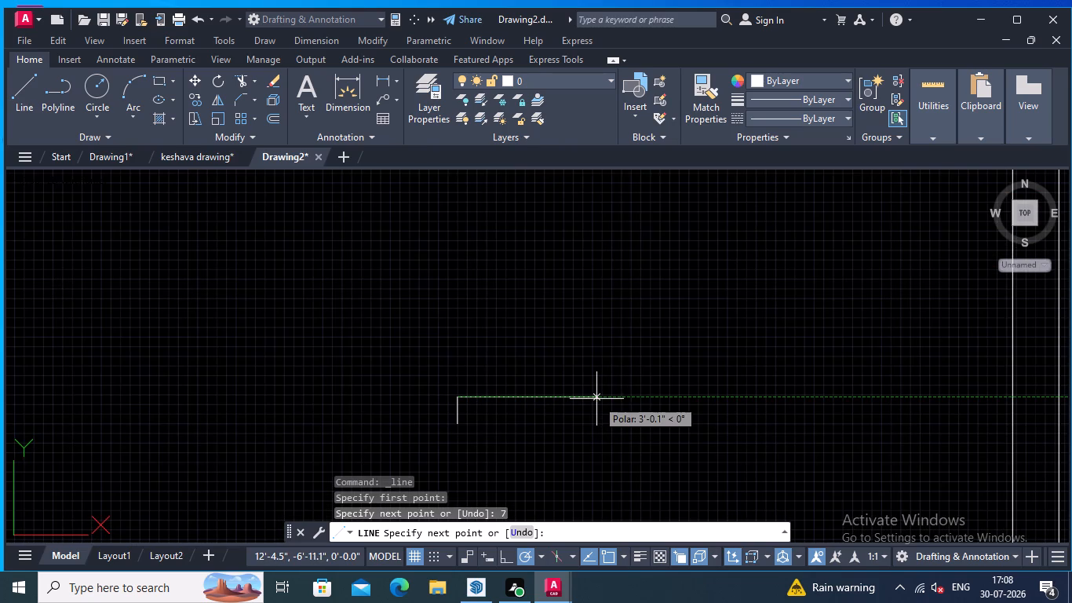
key(1)
key(apostrophe)
key(Return)
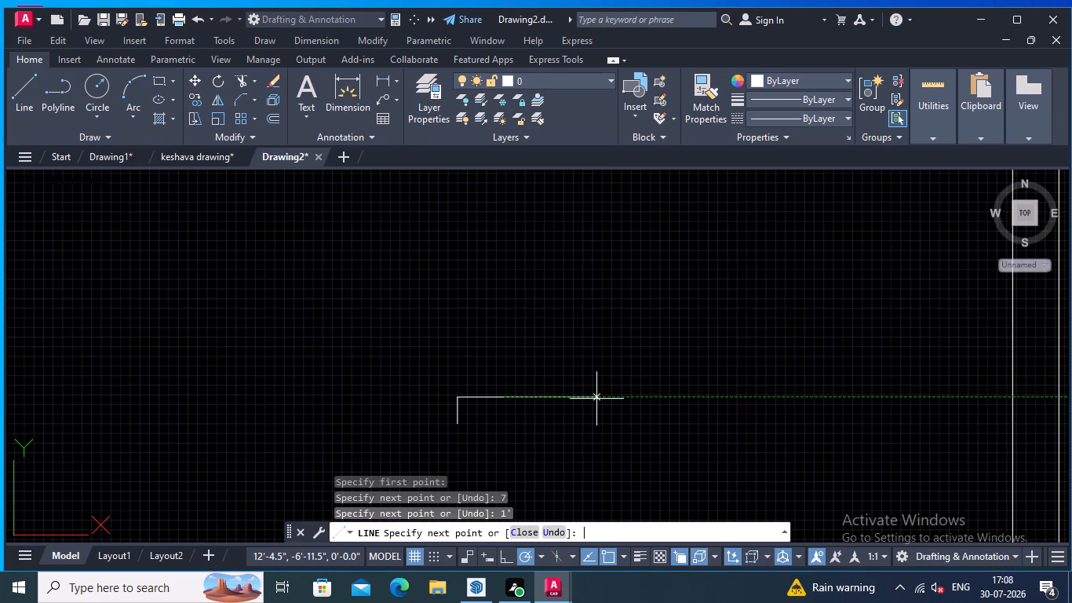
key(Return)
Offset the horizontal tread line of the step profile 1" upward.
middle_drag(509, 426, 761, 379)
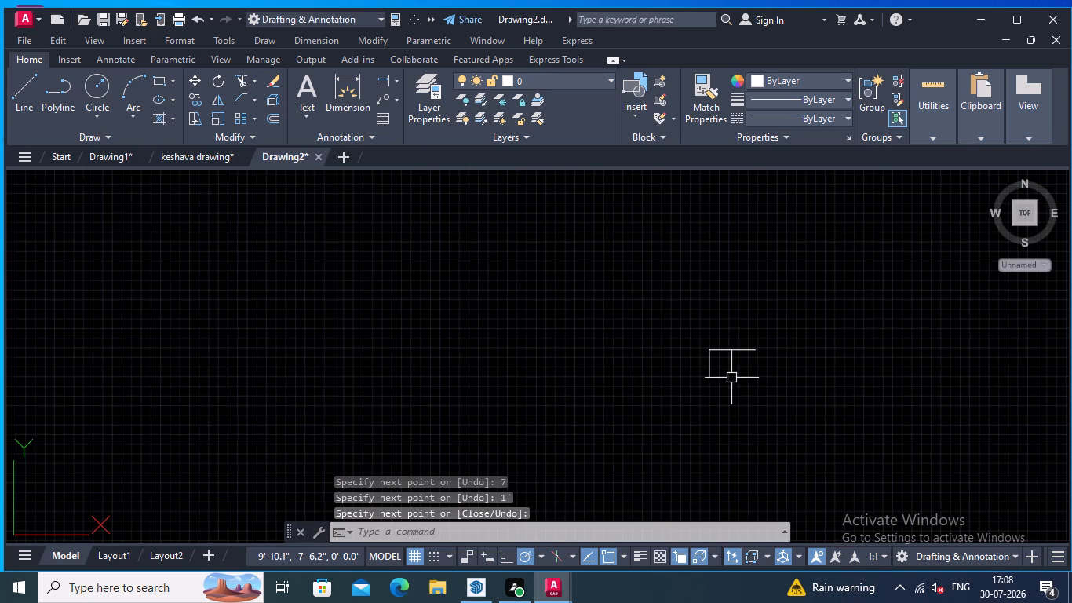
scroll(731, 374, up, 1)
middle_drag(727, 374, 721, 404)
scroll(704, 359, up, 1)
right_click(698, 310)
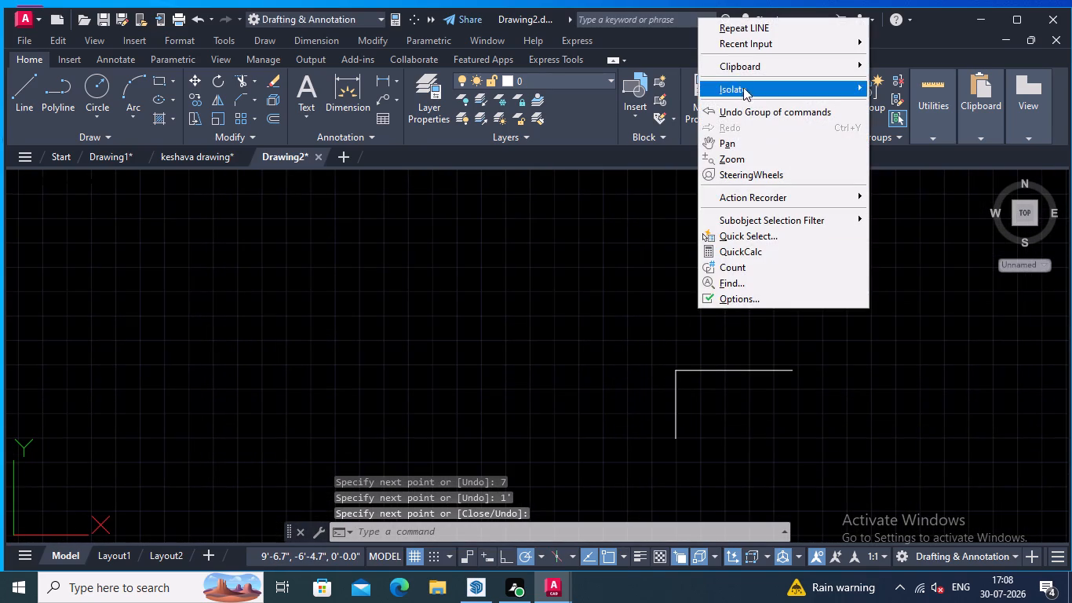
key(Escape)
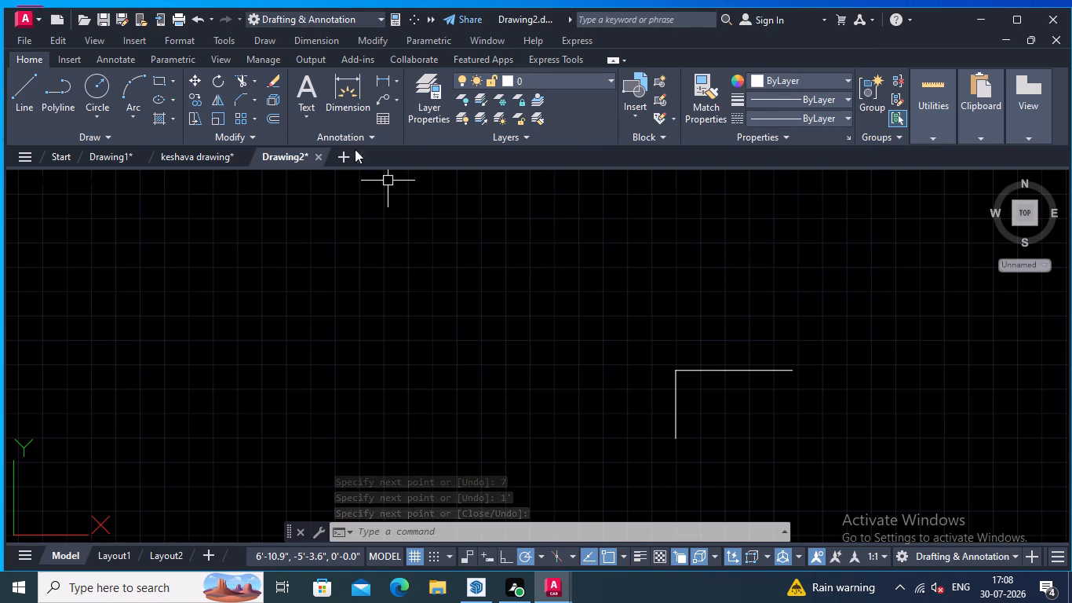
click(272, 112)
scroll(684, 372, up, 1)
click(704, 368)
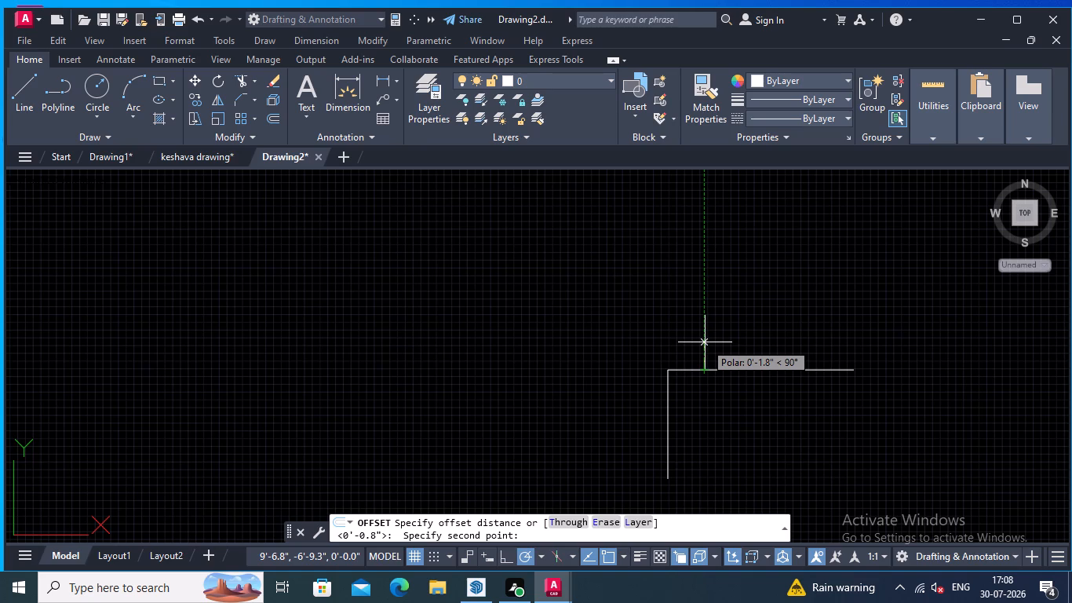
key(1)
key(Return)
click(715, 371)
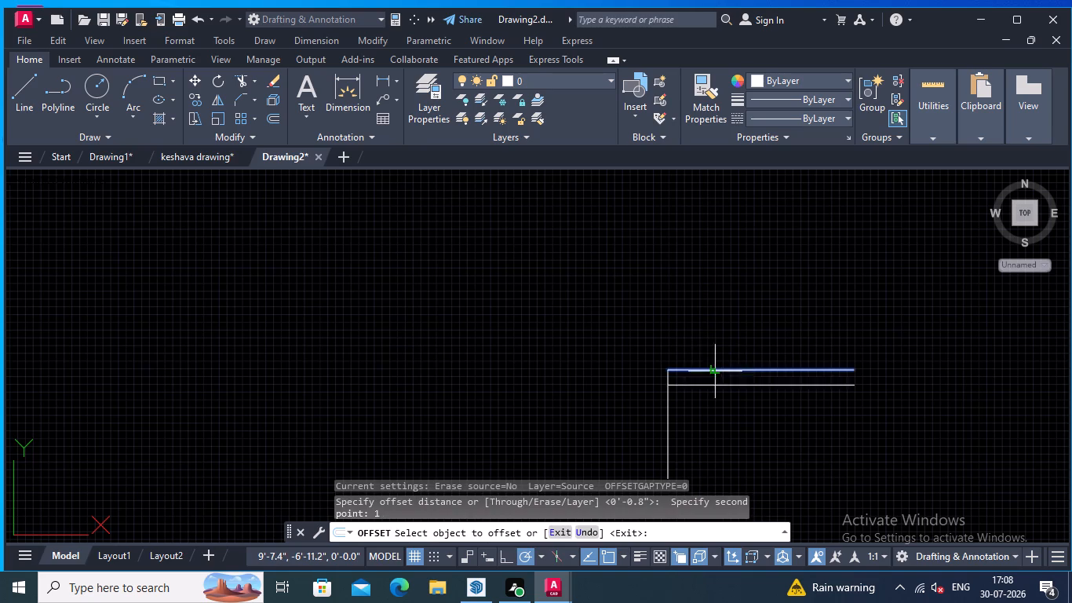
click(717, 338)
Offset the vertical riser line of the step profile 1" inward, to the side under the tread.
middle_drag(693, 393, 775, 363)
click(754, 375)
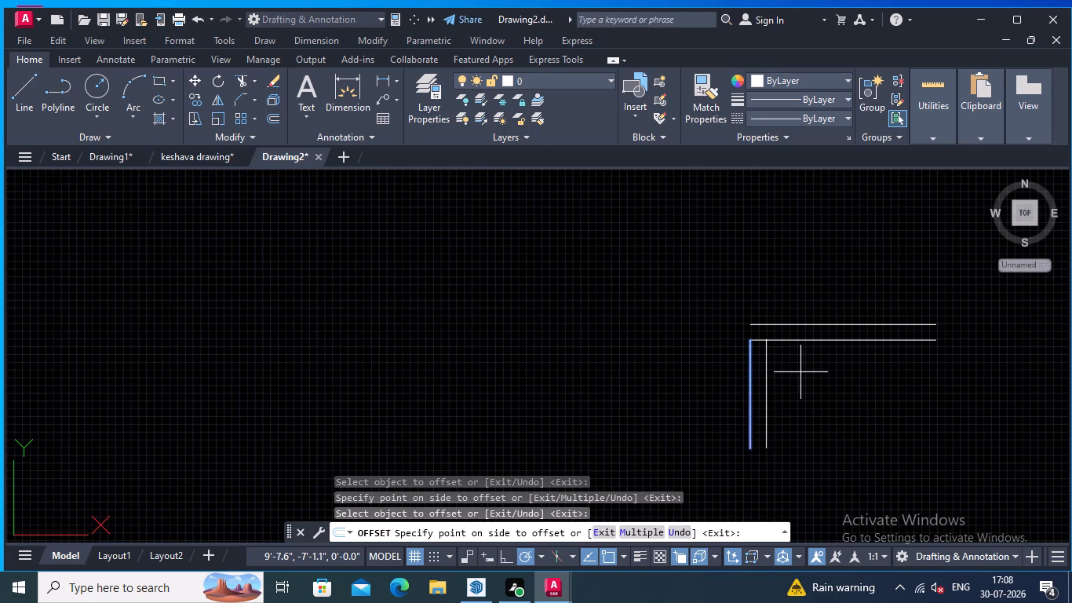
click(804, 371)
scroll(782, 371, down, 1)
middle_drag(782, 371, 733, 378)
scroll(745, 371, up, 2)
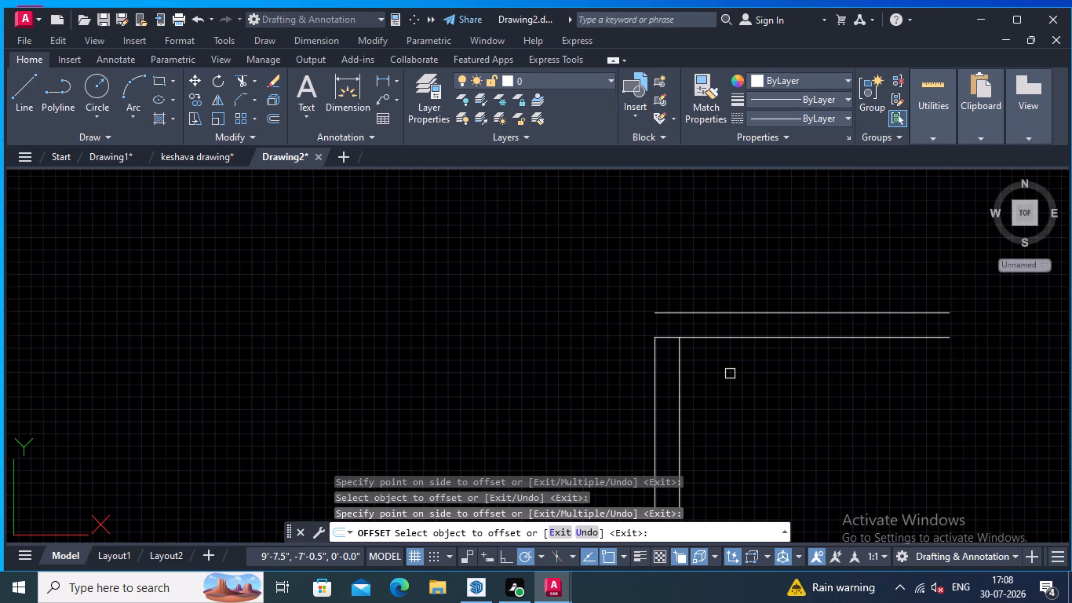
key(Escape)
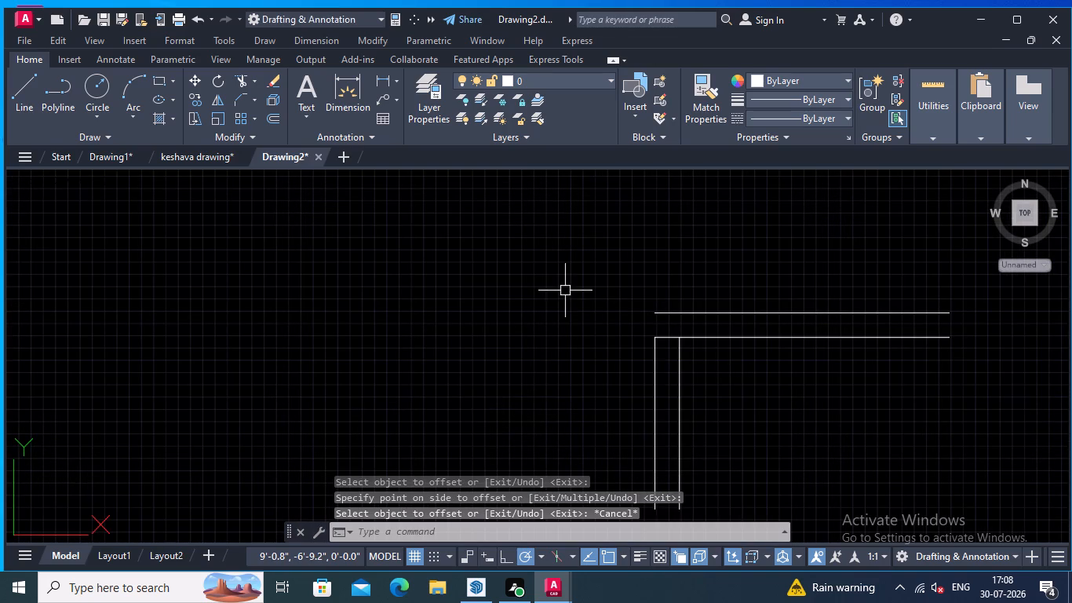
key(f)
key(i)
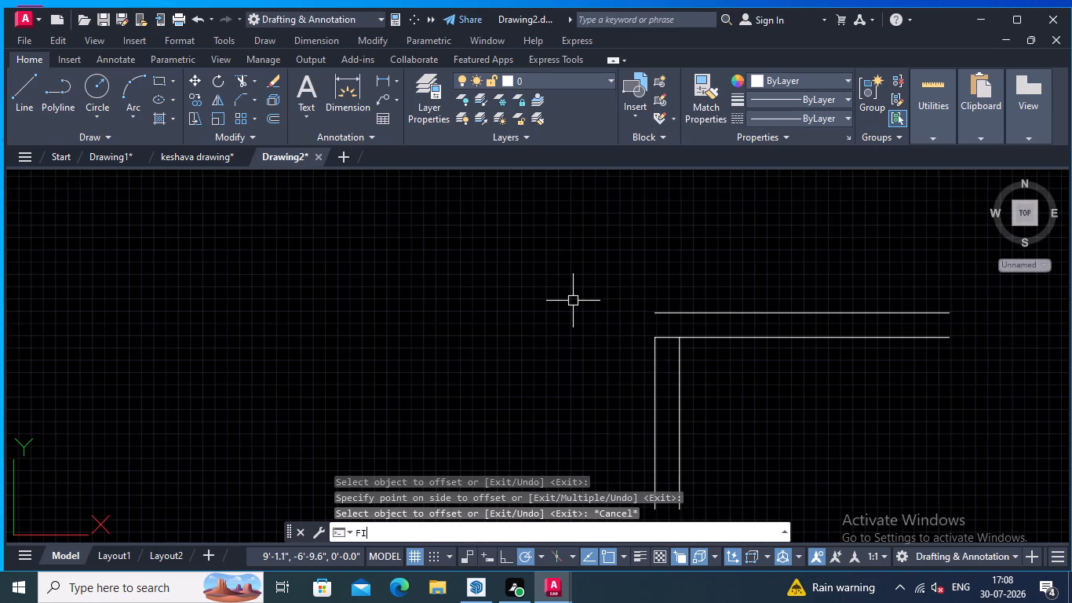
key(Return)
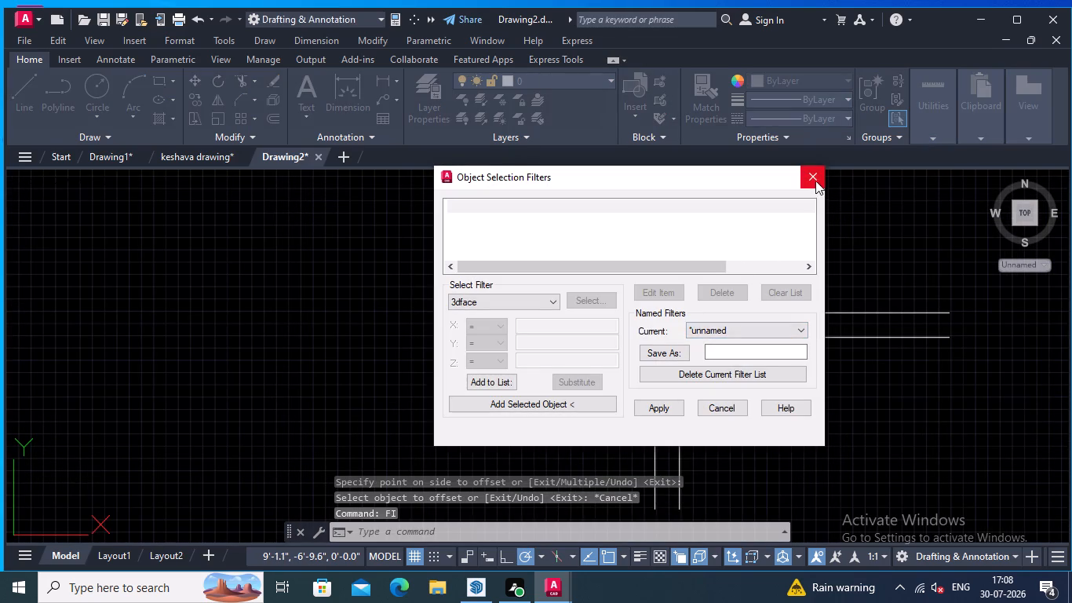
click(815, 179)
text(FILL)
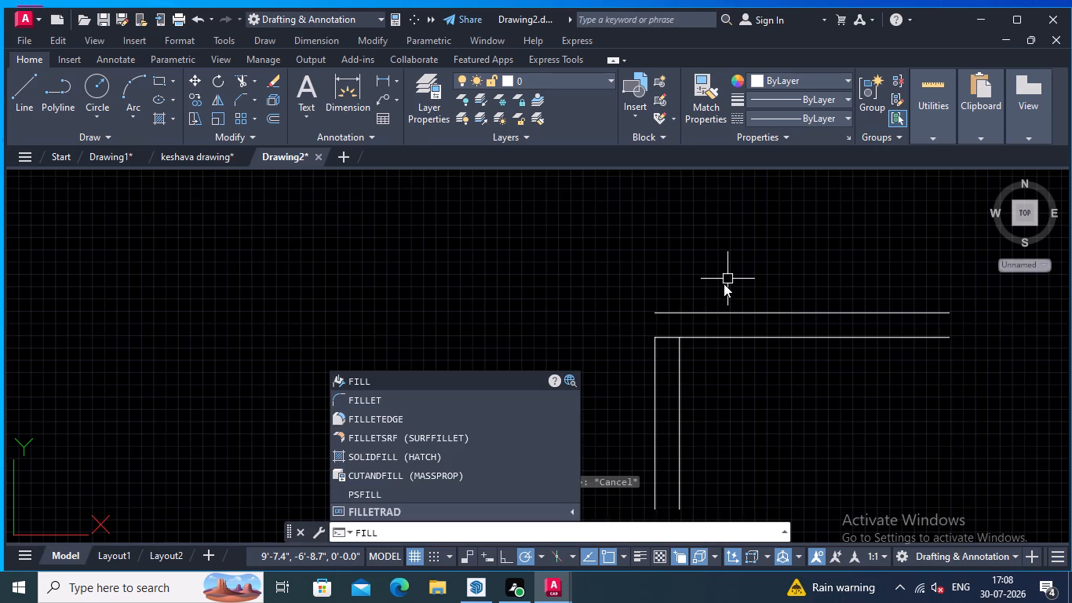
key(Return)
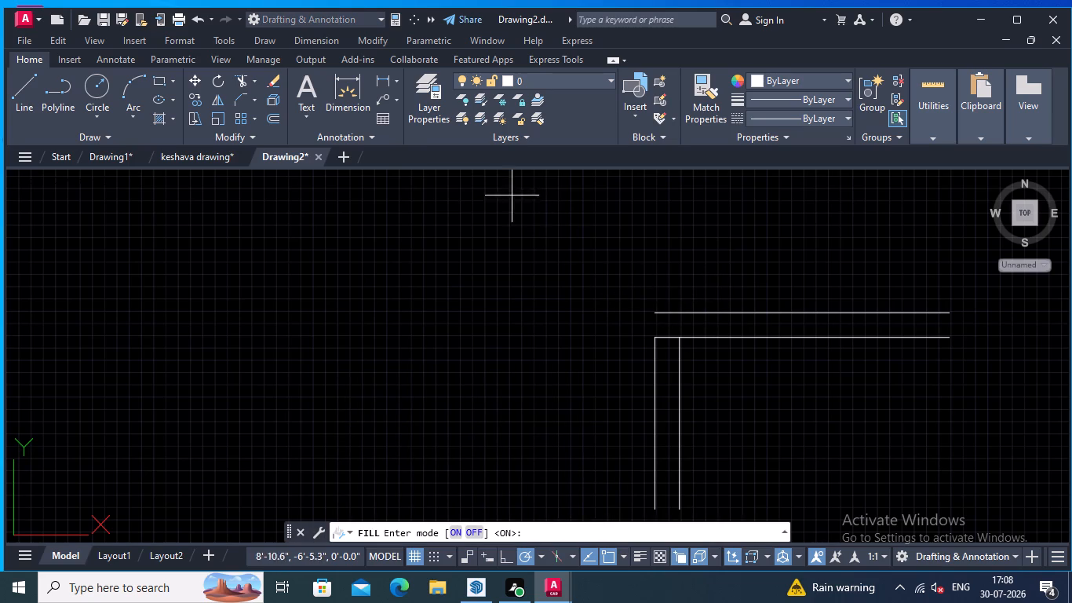
Fillet the riser-side ends of the two parallel tread lines to form a rounded nosing.
click(253, 97)
click(265, 124)
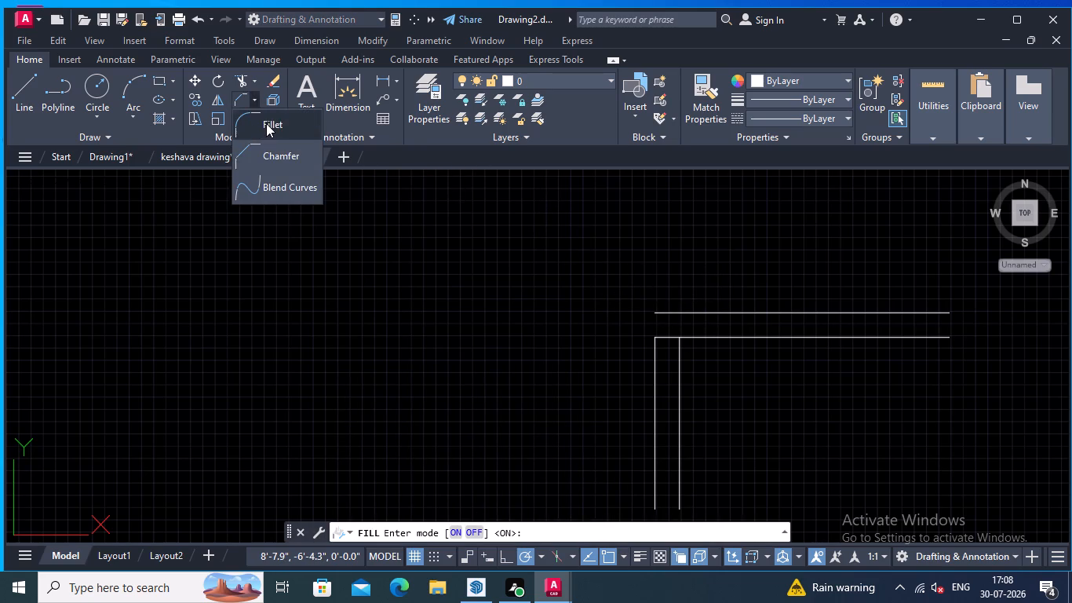
click(676, 315)
click(665, 338)
Copy the whole step profile from the outer riser's bottom end to where the first projection line meets the horizontal construction line.
scroll(598, 250, down, 1)
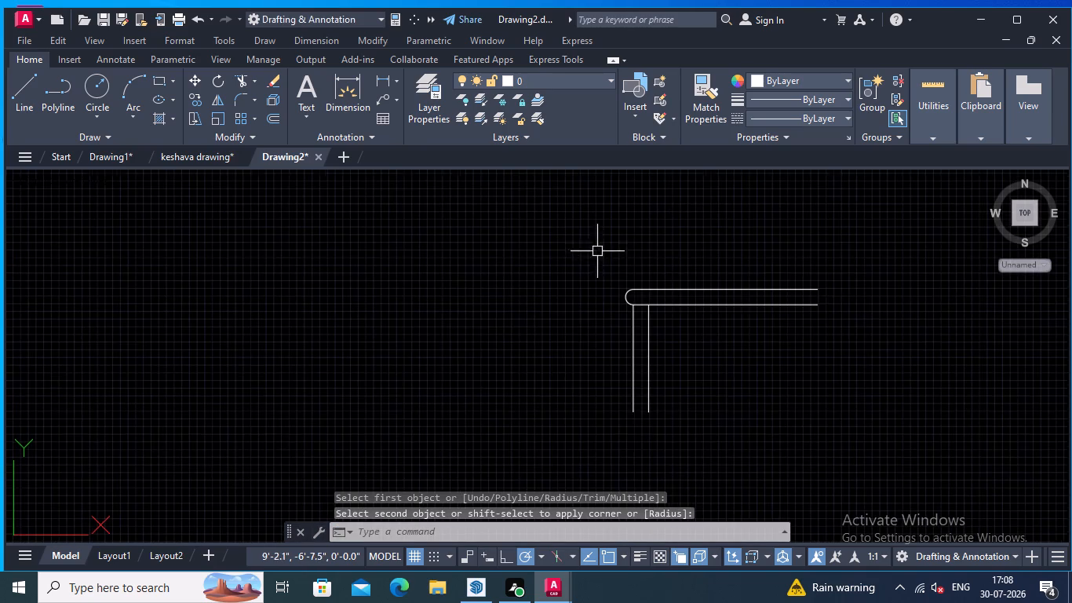
middle_drag(591, 254, 571, 237)
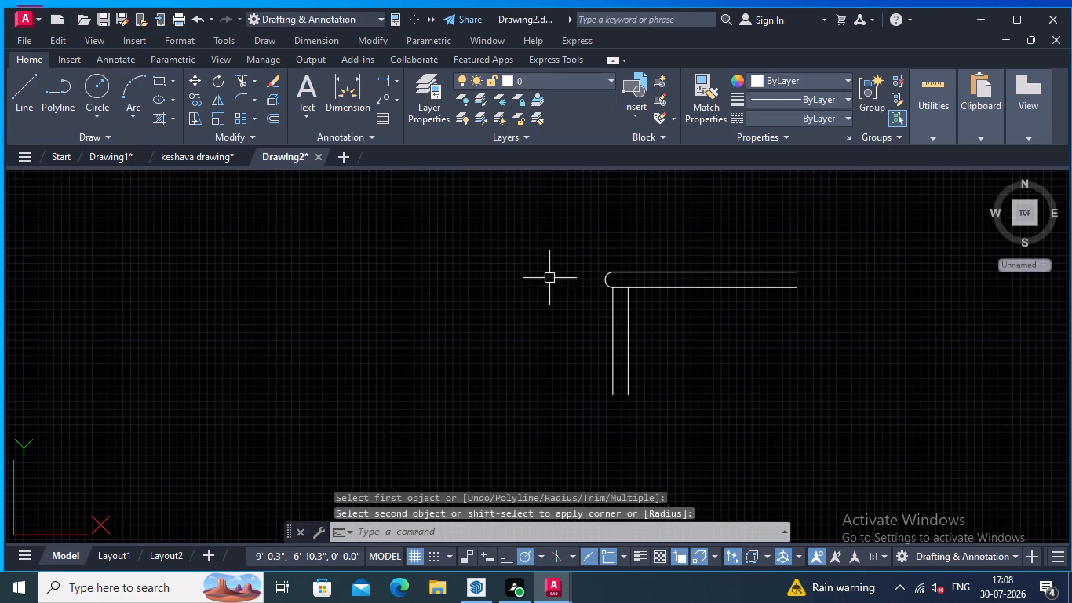
middle_drag(549, 285, 549, 233)
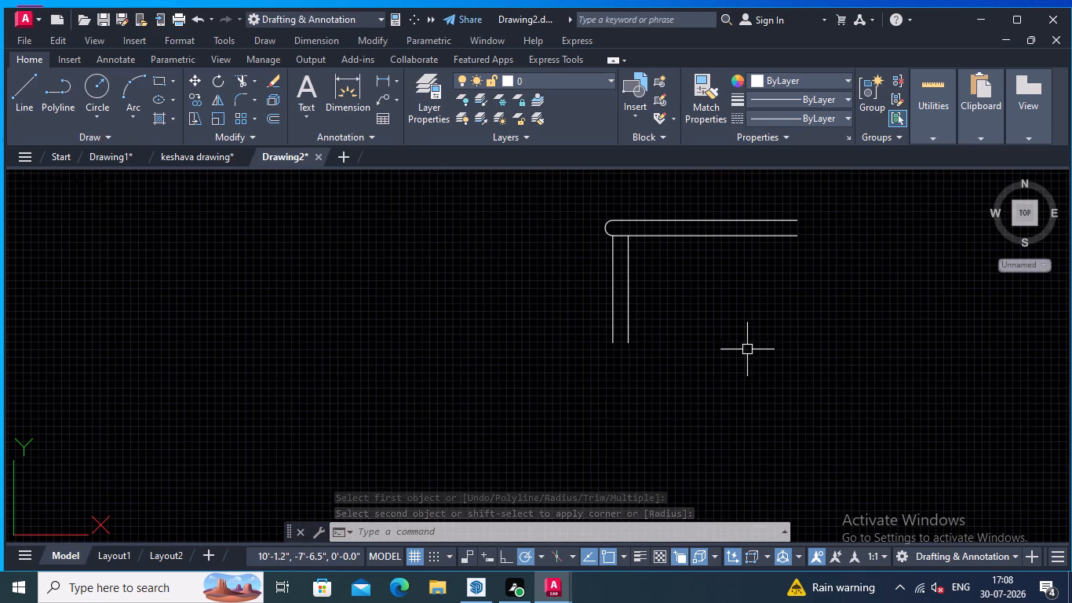
scroll(746, 349, down, 2)
middle_drag(737, 356, 655, 377)
click(743, 416)
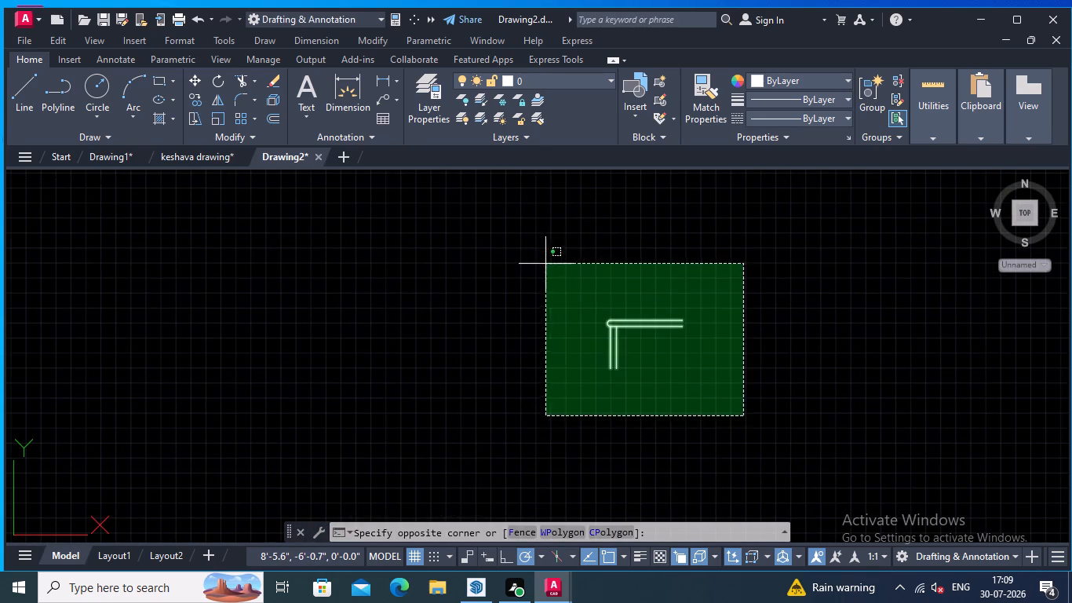
click(545, 264)
right_click(545, 256)
click(588, 340)
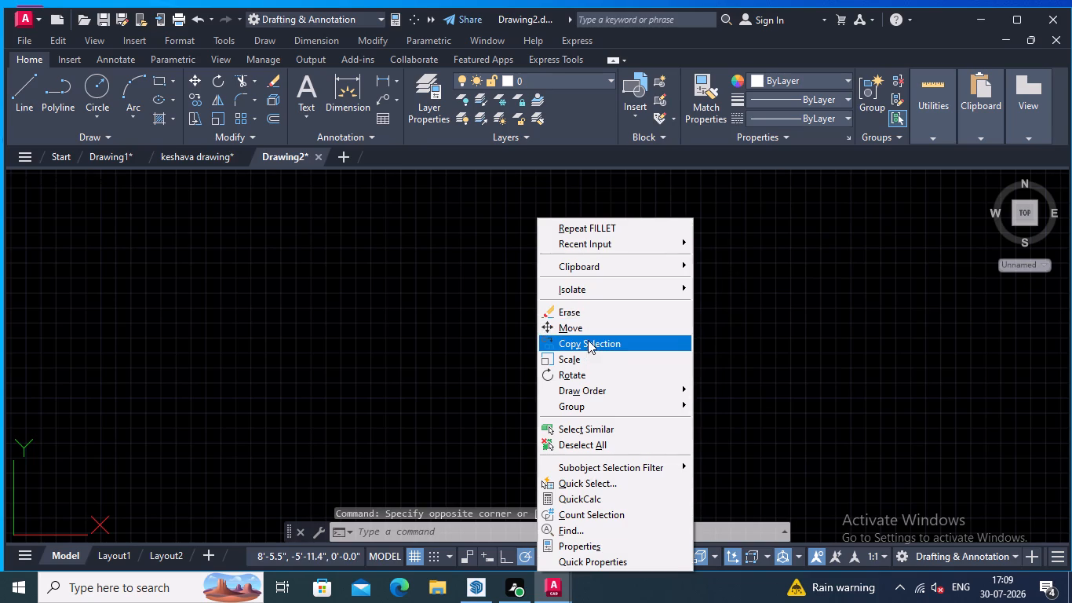
scroll(598, 358, up, 4)
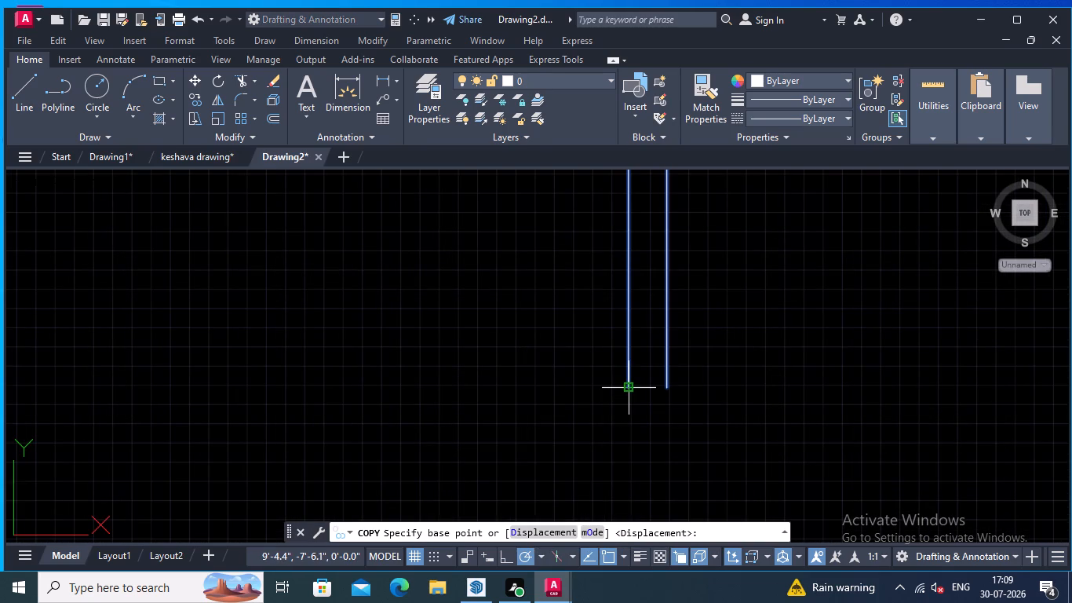
click(626, 389)
scroll(677, 397, down, 2)
middle_drag(756, 404, 621, 317)
scroll(622, 338, down, 1)
middle_drag(688, 388, 530, 214)
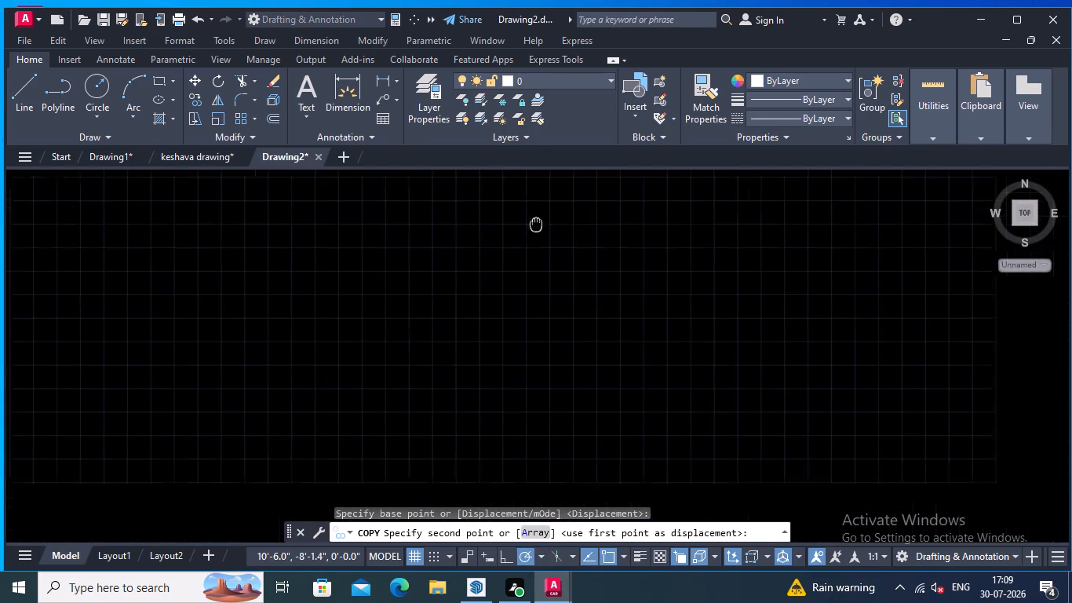
middle_drag(530, 214, 523, 204)
scroll(570, 294, down, 2)
middle_drag(622, 331, 539, 228)
scroll(584, 289, down, 1)
middle_drag(704, 320, 695, 311)
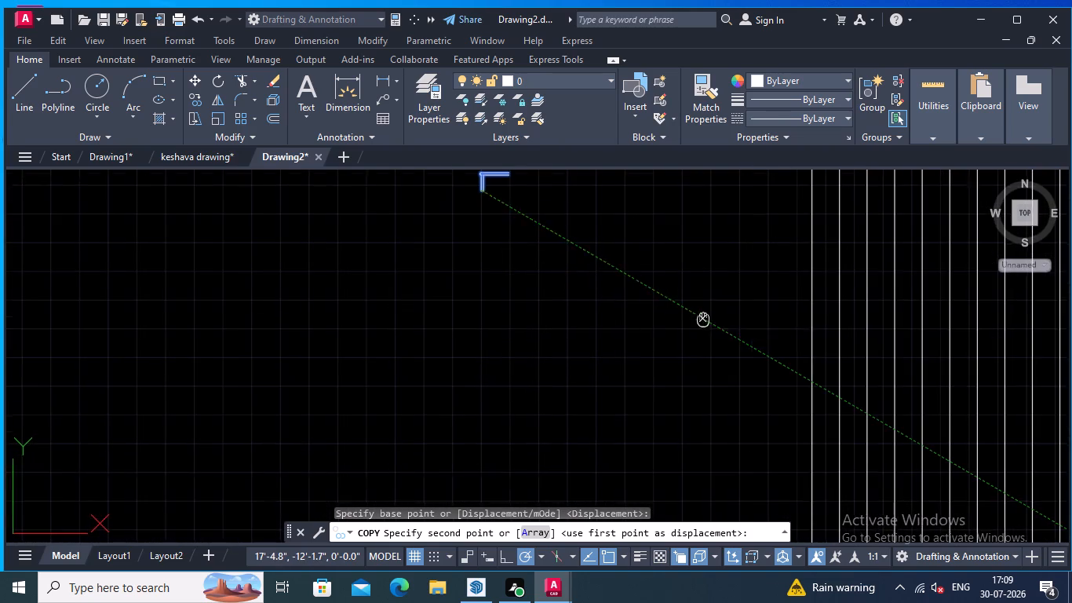
middle_drag(695, 311, 561, 220)
middle_drag(643, 344, 596, 193)
scroll(589, 247, down, 2)
middle_drag(588, 311, 600, 152)
scroll(606, 305, up, 2)
scroll(524, 440, up, 3)
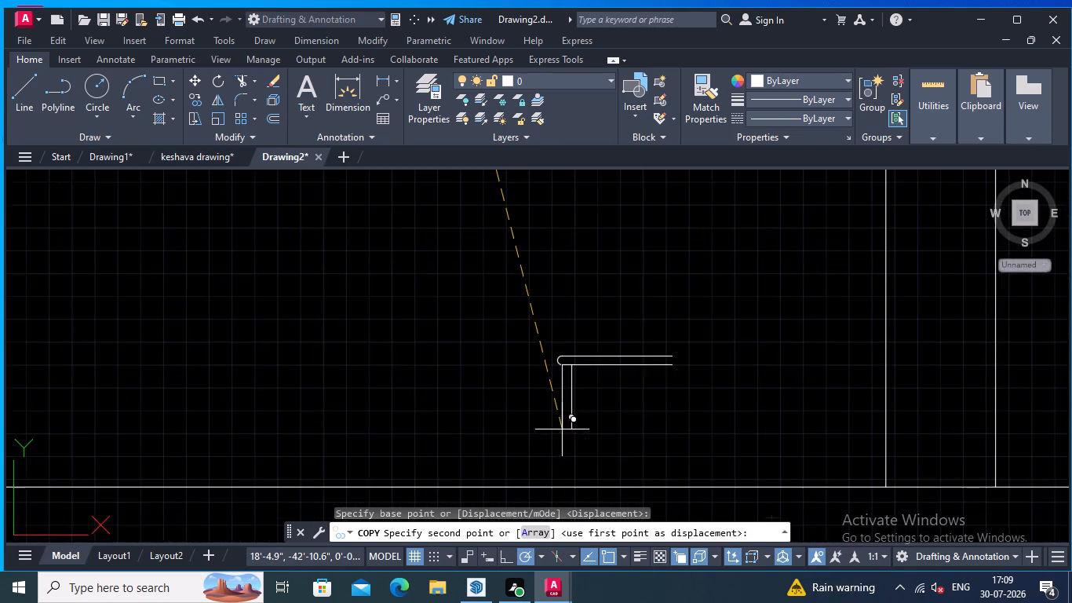
middle_drag(563, 428, 424, 272)
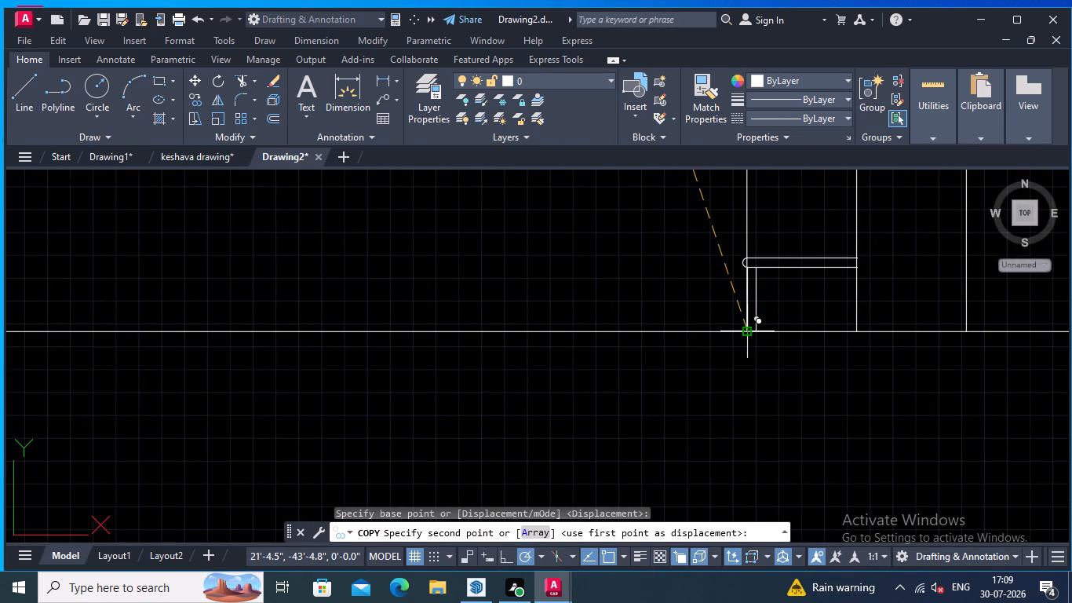
scroll(750, 332, up, 2)
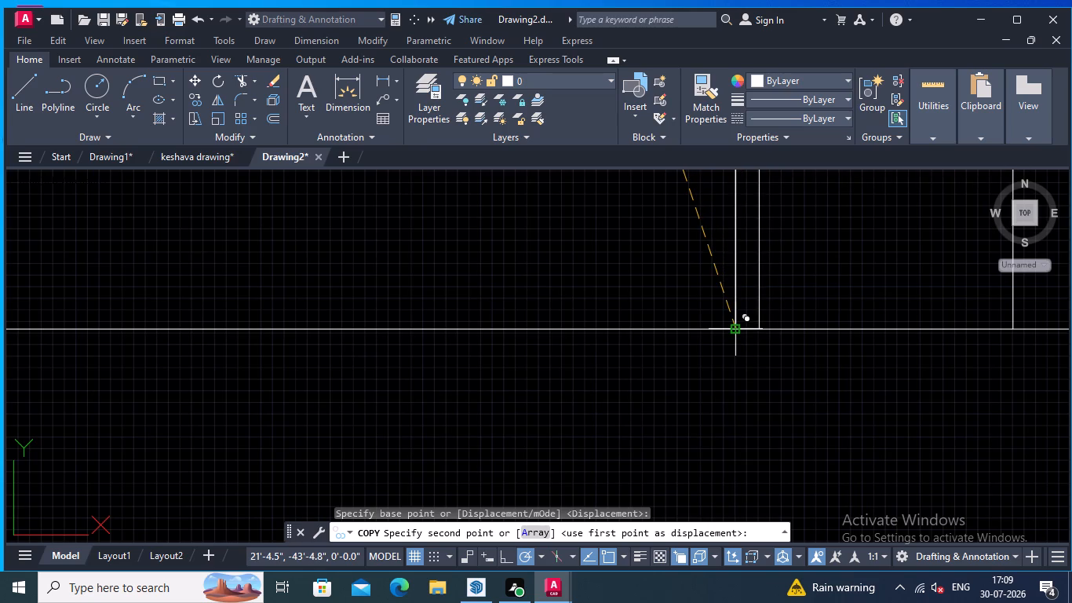
click(733, 331)
Place the second and third step copies, each starting at the upper far end of the preceding tread.
middle_drag(796, 288, 637, 425)
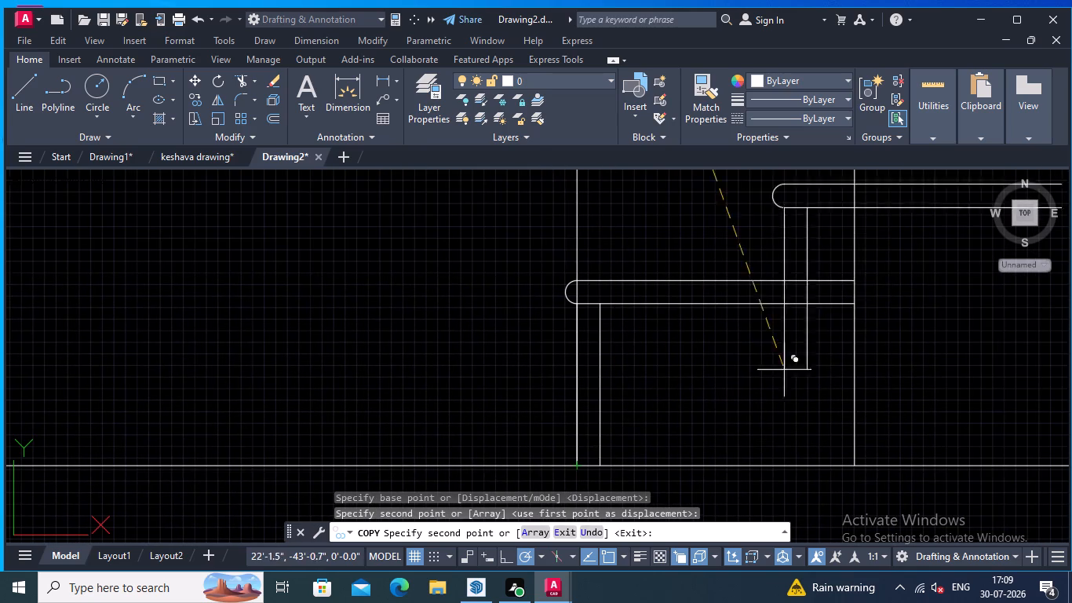
click(851, 277)
scroll(880, 283, down, 1)
middle_drag(882, 286, 613, 386)
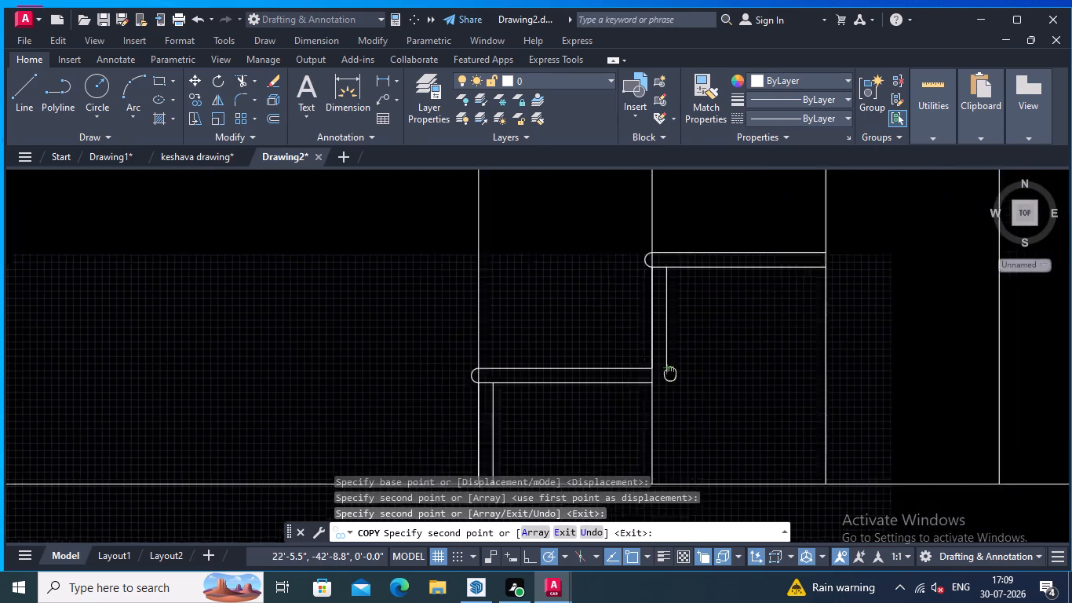
middle_drag(613, 386, 597, 388)
click(751, 271)
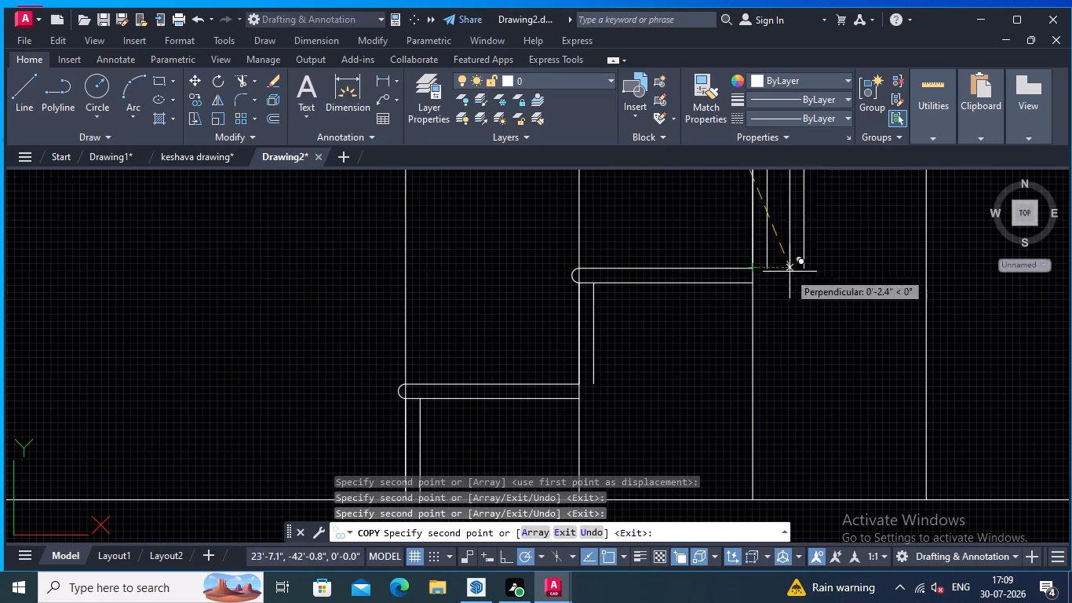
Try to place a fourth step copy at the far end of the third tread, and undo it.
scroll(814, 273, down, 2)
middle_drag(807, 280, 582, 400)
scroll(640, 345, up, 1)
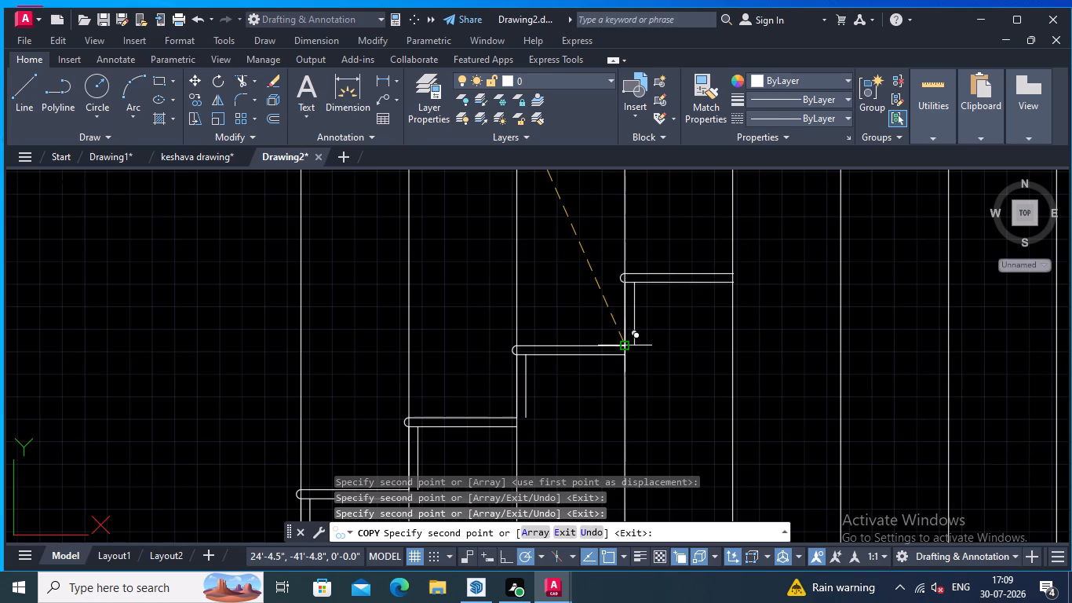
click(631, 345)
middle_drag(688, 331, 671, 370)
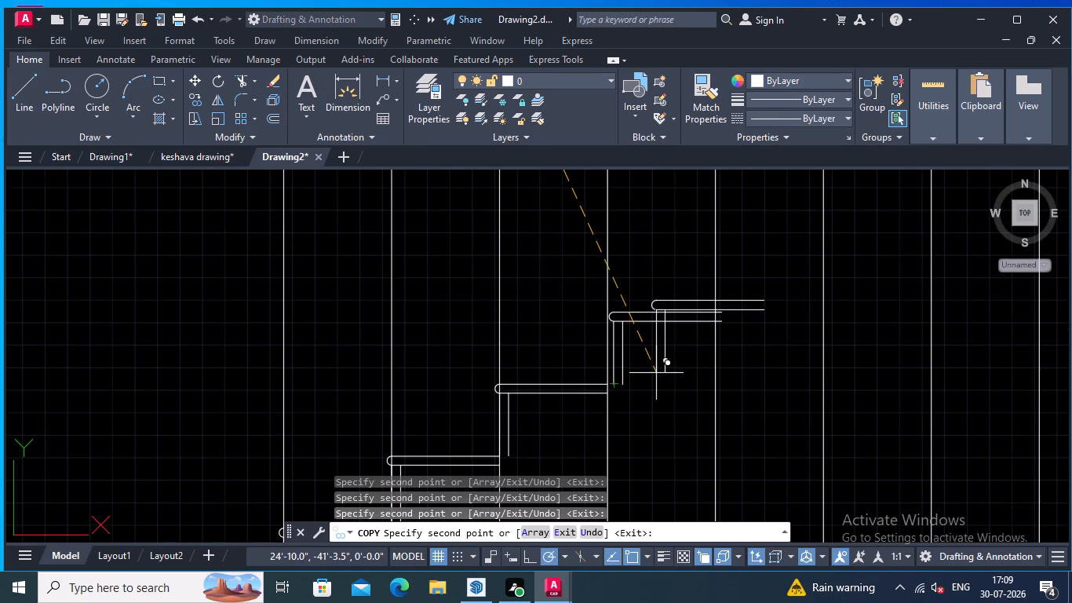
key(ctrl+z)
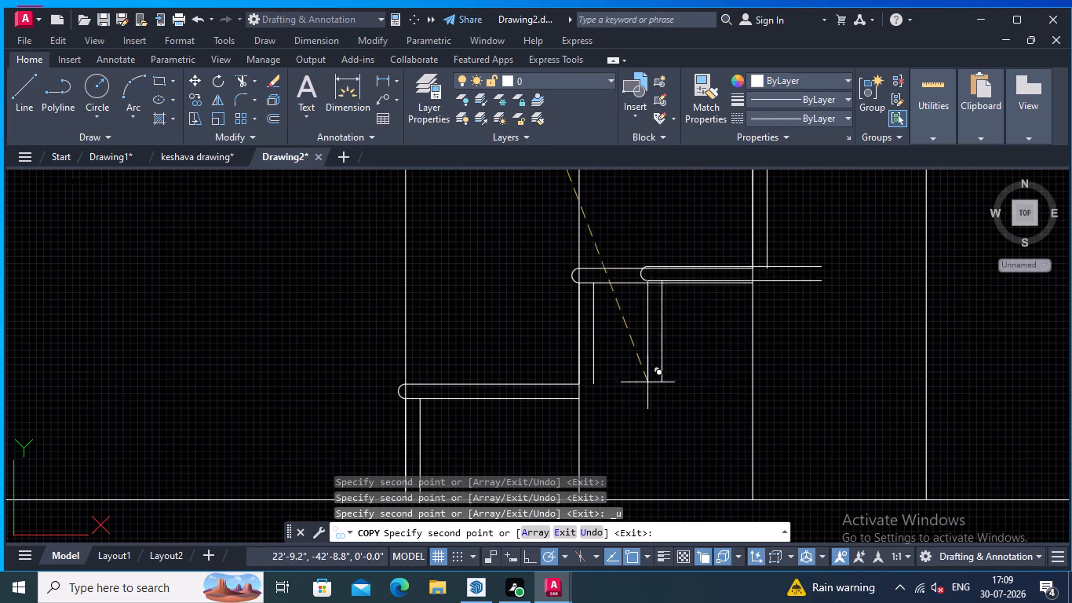
Place the fourth and fifth step copies exactly at the upper far ends of the third and fourth treads.
middle_drag(821, 333, 792, 422)
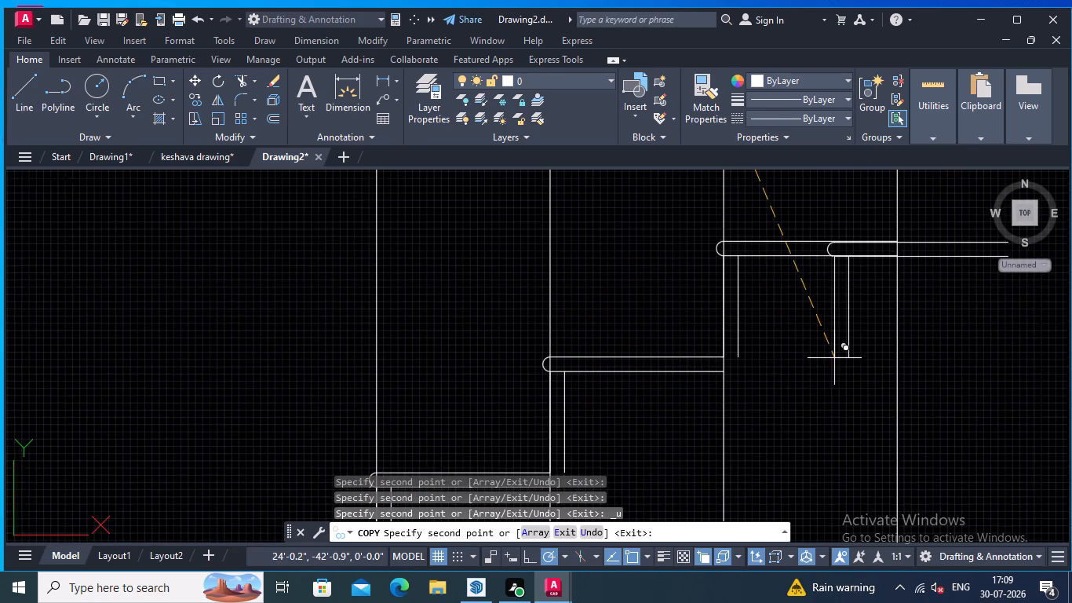
middle_drag(834, 357, 671, 429)
scroll(755, 339, up, 2)
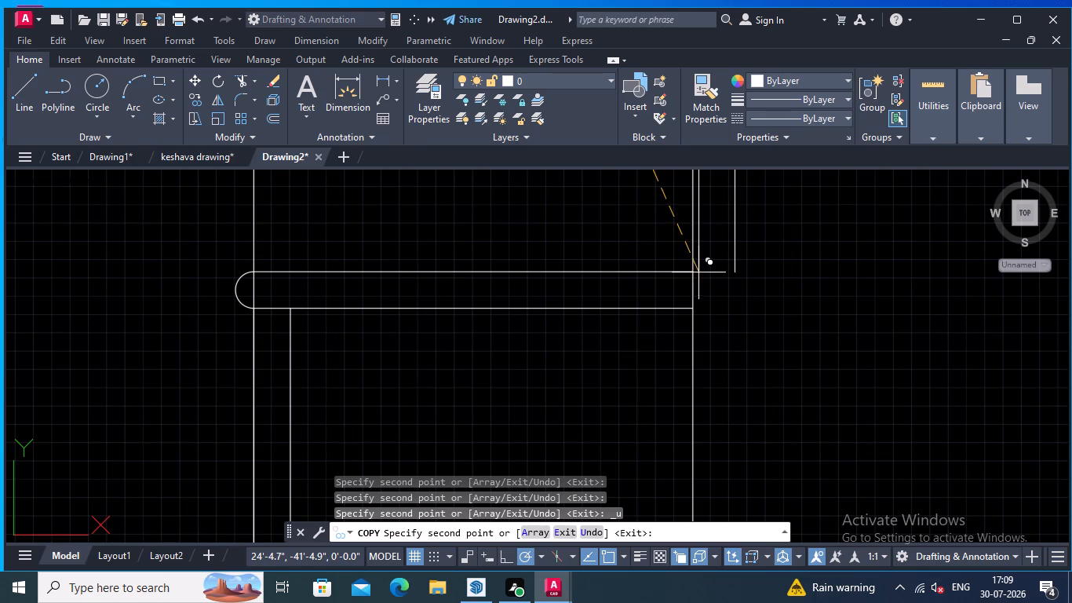
click(691, 272)
middle_drag(720, 318, 612, 453)
scroll(673, 398, down, 2)
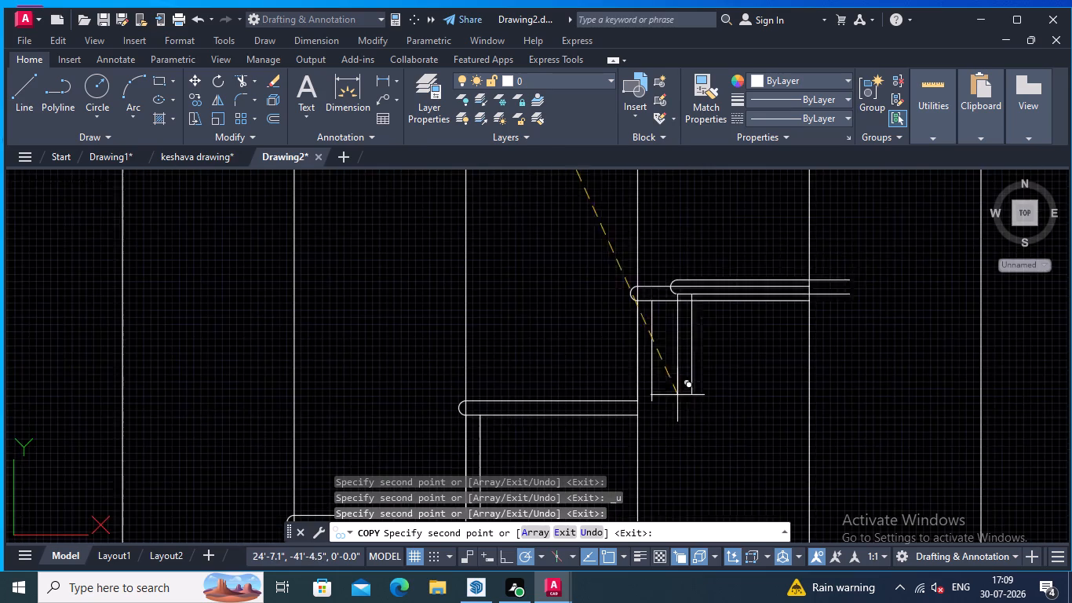
middle_drag(740, 359, 614, 429)
scroll(720, 338, up, 2)
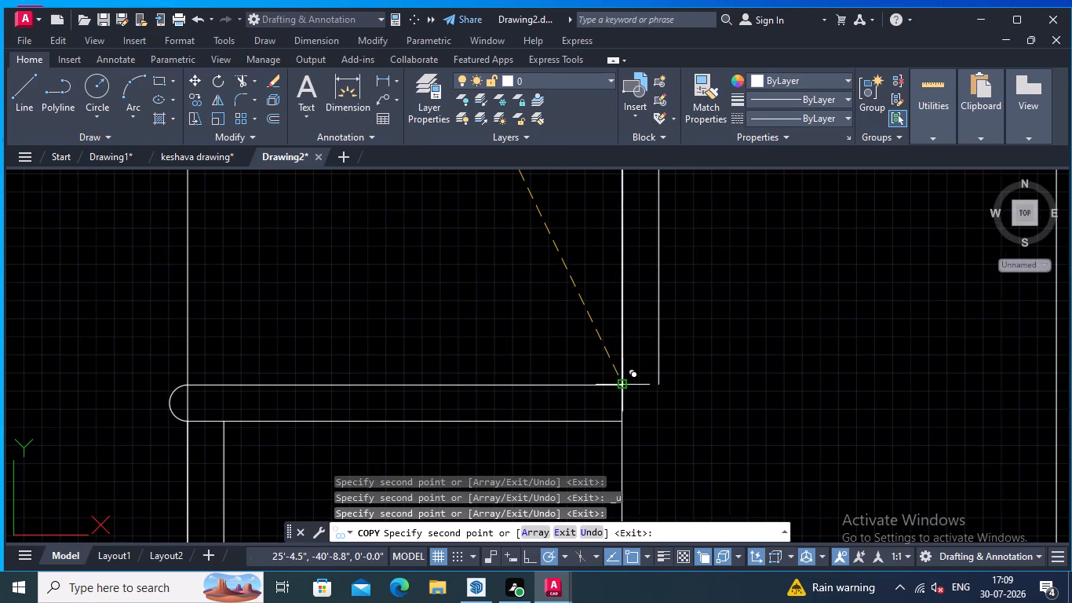
click(619, 386)
Place the sixth, seventh and eighth step copies, each starting at the upper far end of the preceding tread.
scroll(656, 379, down, 2)
middle_drag(678, 384, 571, 444)
scroll(683, 372, up, 2)
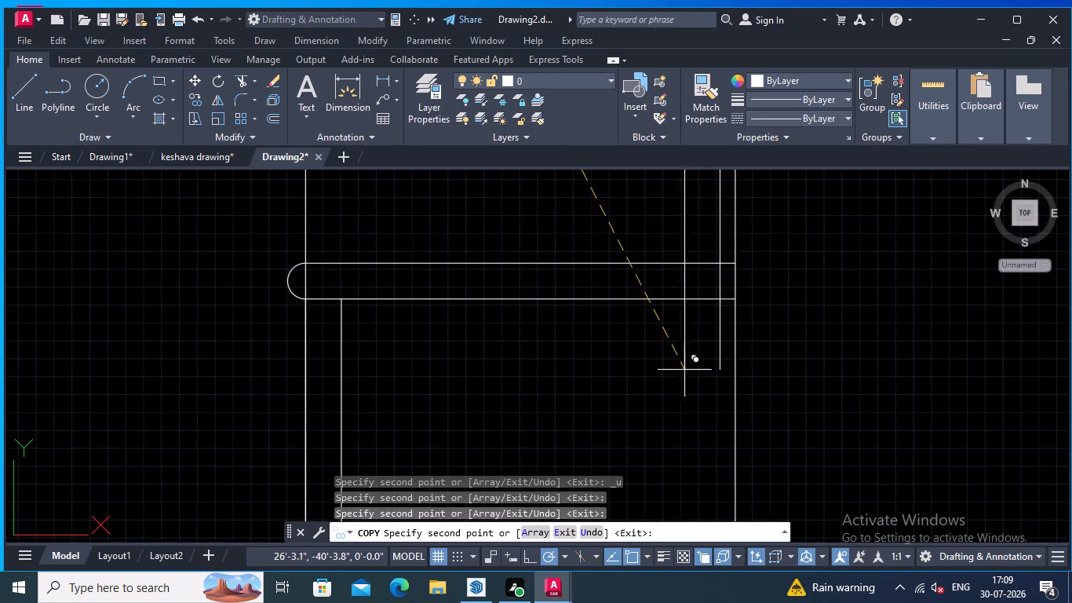
click(734, 261)
scroll(738, 283, down, 2)
middle_drag(742, 295, 578, 413)
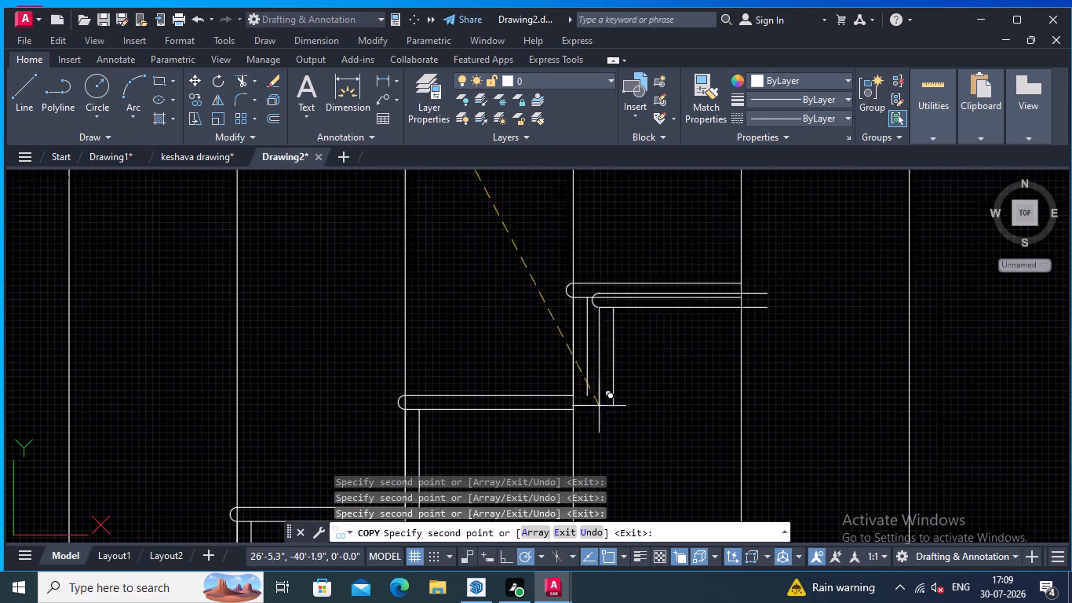
scroll(735, 294, up, 2)
middle_drag(683, 342, 626, 440)
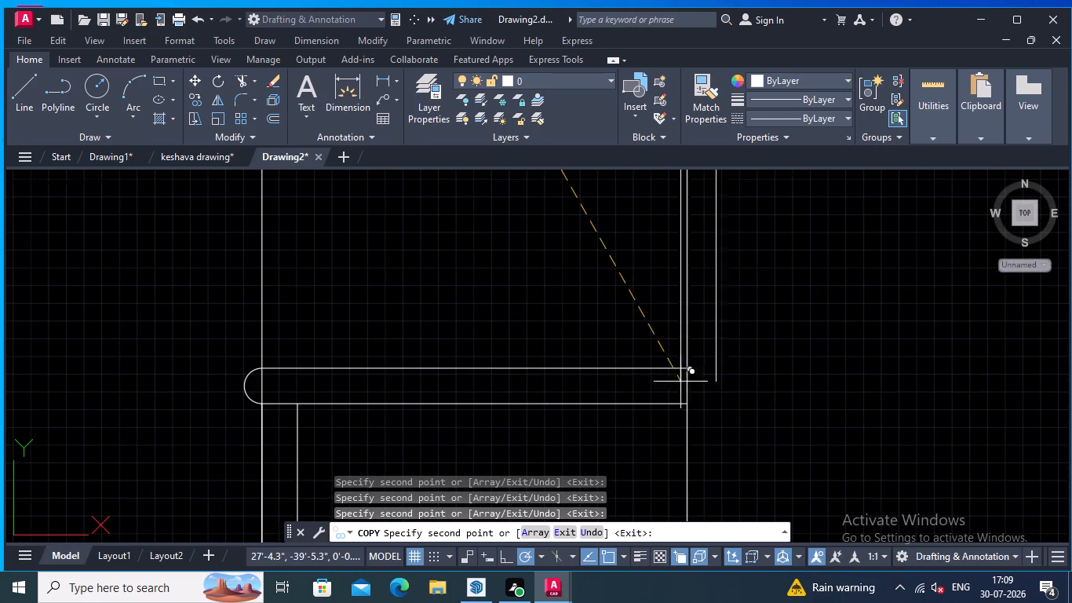
click(687, 368)
scroll(723, 367, down, 2)
middle_drag(738, 374, 542, 506)
scroll(771, 397, up, 1)
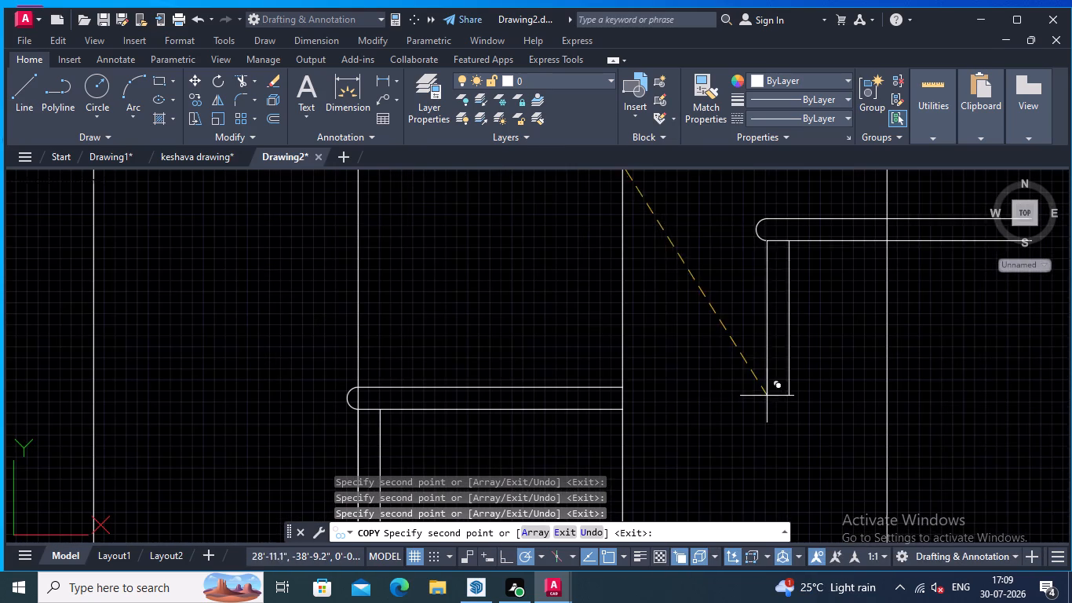
click(622, 389)
Place the ninth step copy at the upper far end of the eighth tread and end the Copy command.
scroll(655, 384, down, 2)
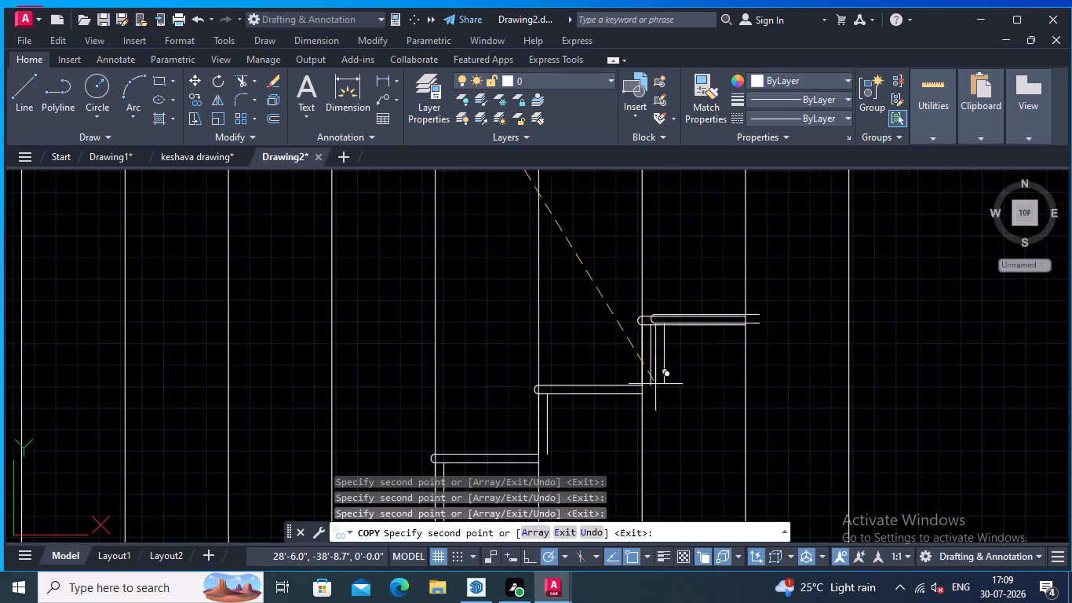
middle_drag(658, 385, 574, 449)
scroll(673, 395, up, 3)
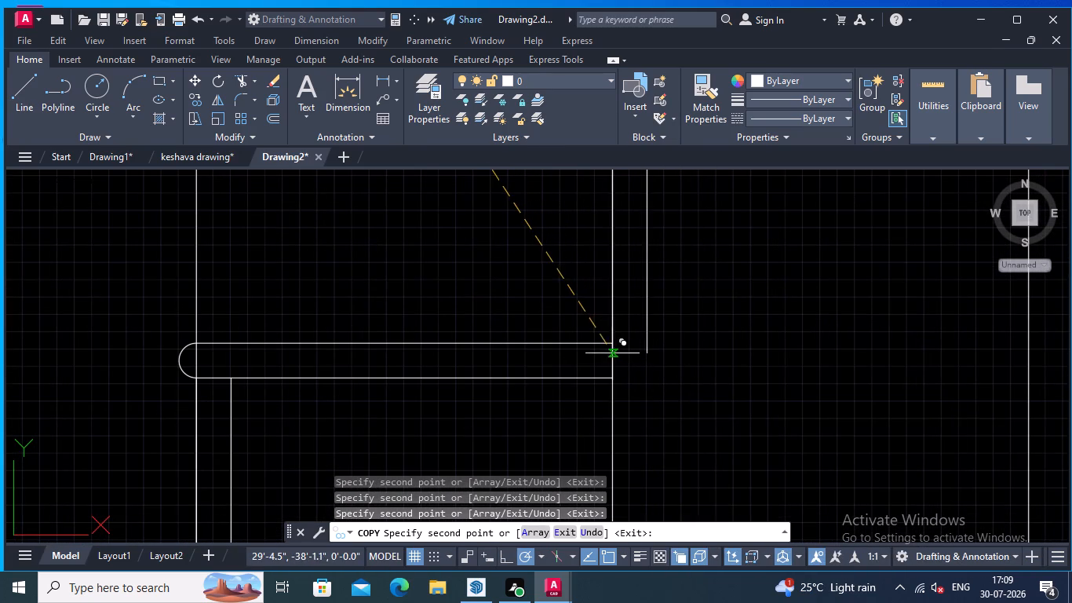
click(611, 346)
scroll(672, 356, down, 1)
middle_drag(682, 364, 637, 427)
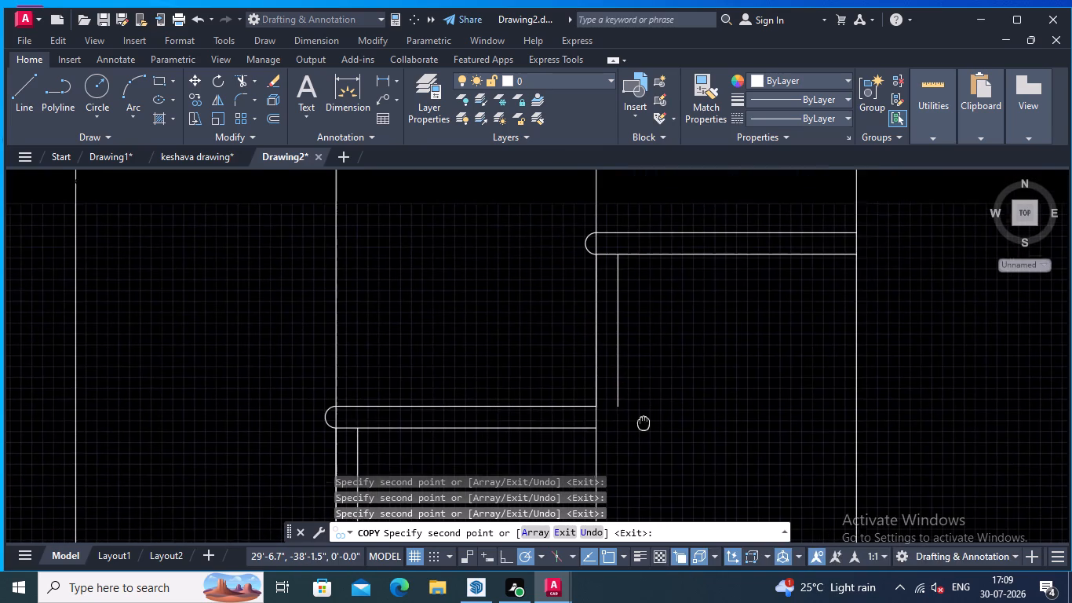
middle_drag(637, 427, 628, 437)
scroll(787, 457, down, 2)
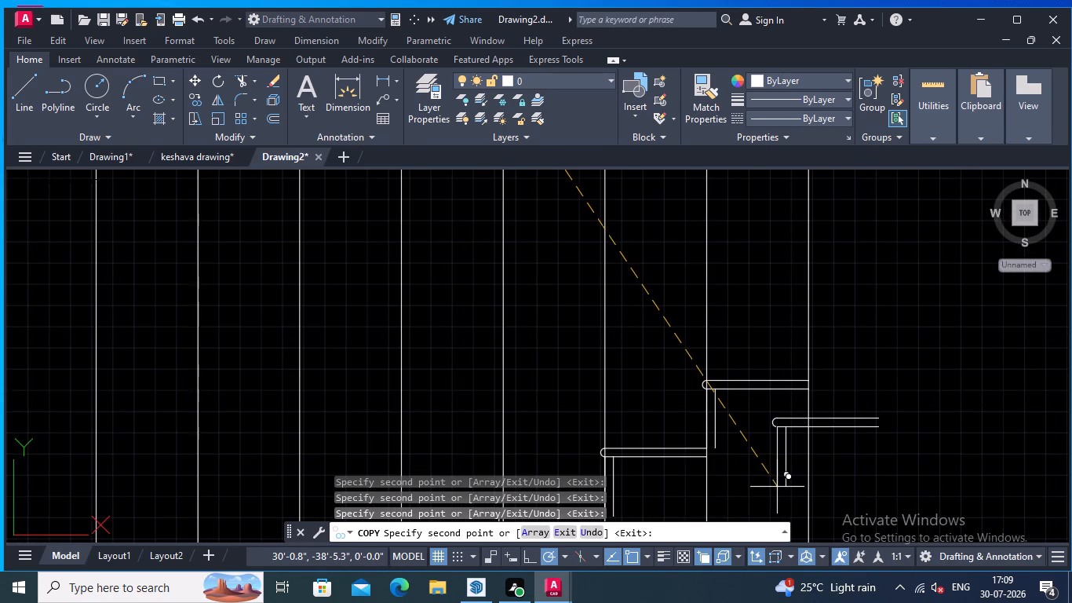
scroll(772, 487, down, 1)
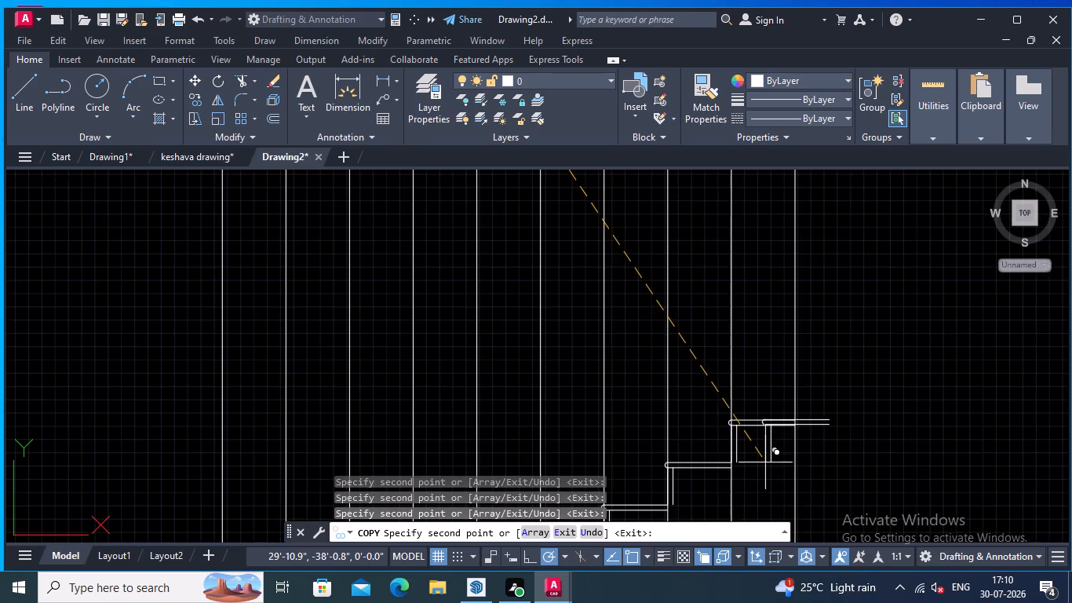
key(Escape)
Examine the copied run of steps from the ground line up to the top tread against the projection lines.
scroll(761, 472, down, 2)
middle_drag(760, 448, 867, 195)
middle_drag(797, 301, 843, 300)
scroll(695, 313, up, 1)
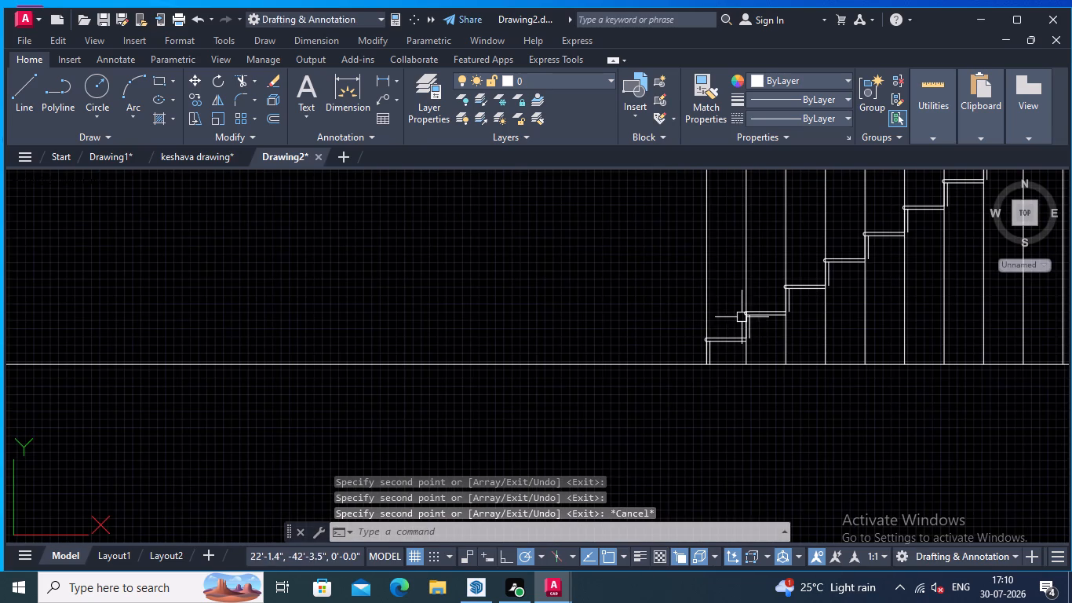
middle_drag(802, 276, 696, 340)
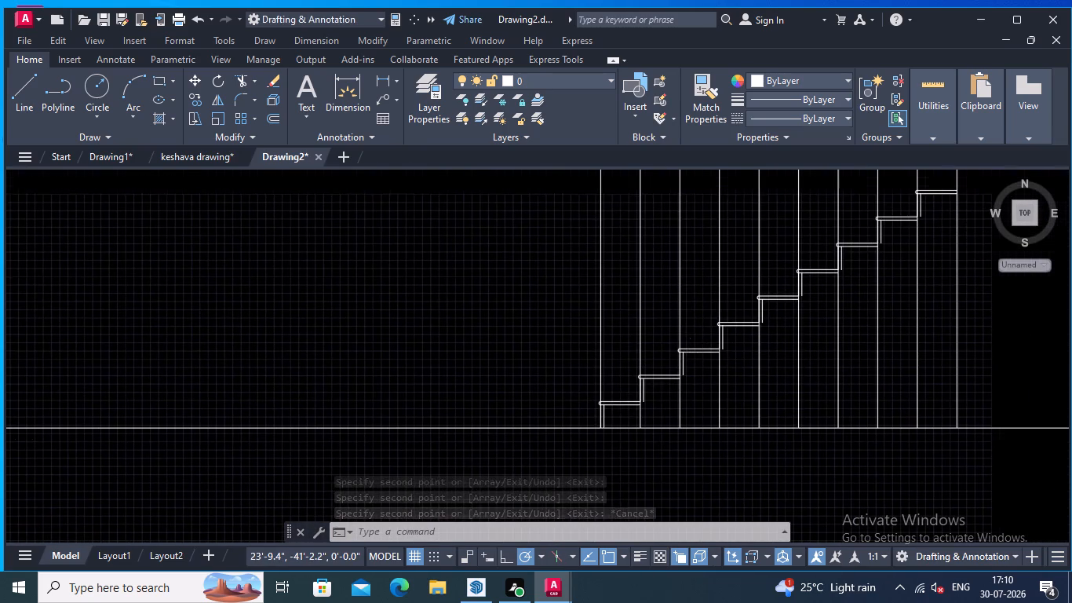
middle_drag(775, 286, 710, 334)
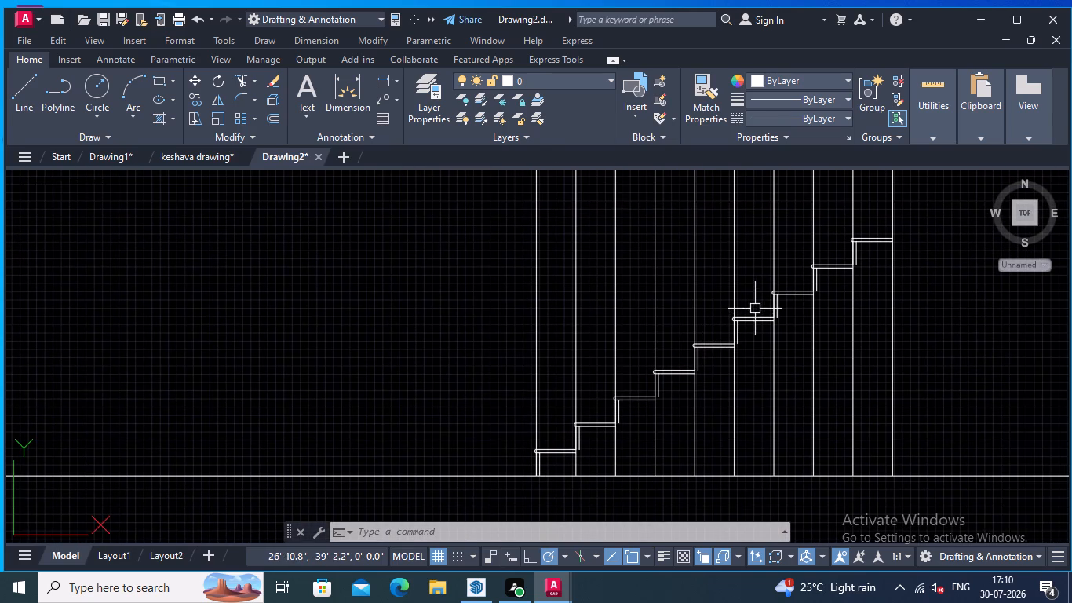
middle_drag(833, 257, 768, 302)
middle_drag(811, 274, 812, 274)
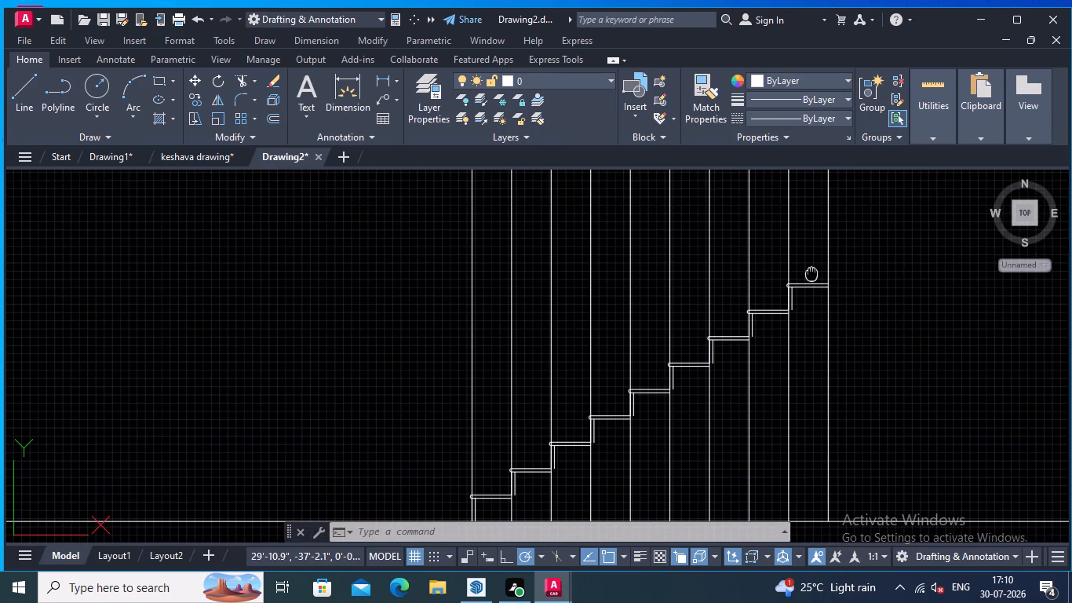
middle_drag(812, 274, 783, 307)
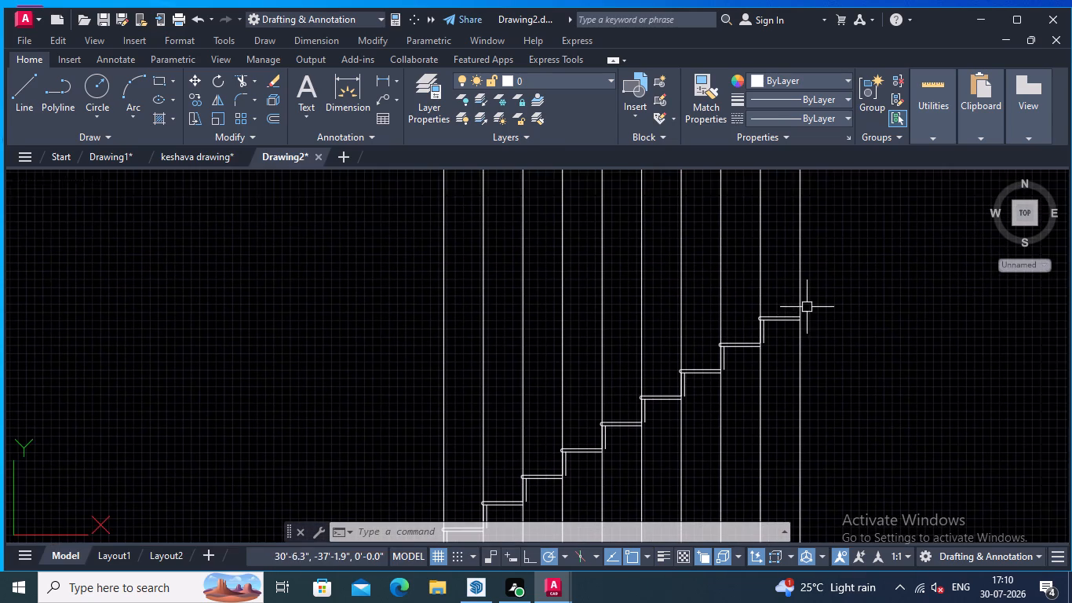
Draw a vertical construction line through the plan's boundary between treads 10 and 11, at the inner wall face.
scroll(817, 305, down, 3)
middle_drag(819, 312, 627, 546)
scroll(710, 374, down, 2)
middle_drag(709, 375, 700, 469)
scroll(697, 389, up, 1)
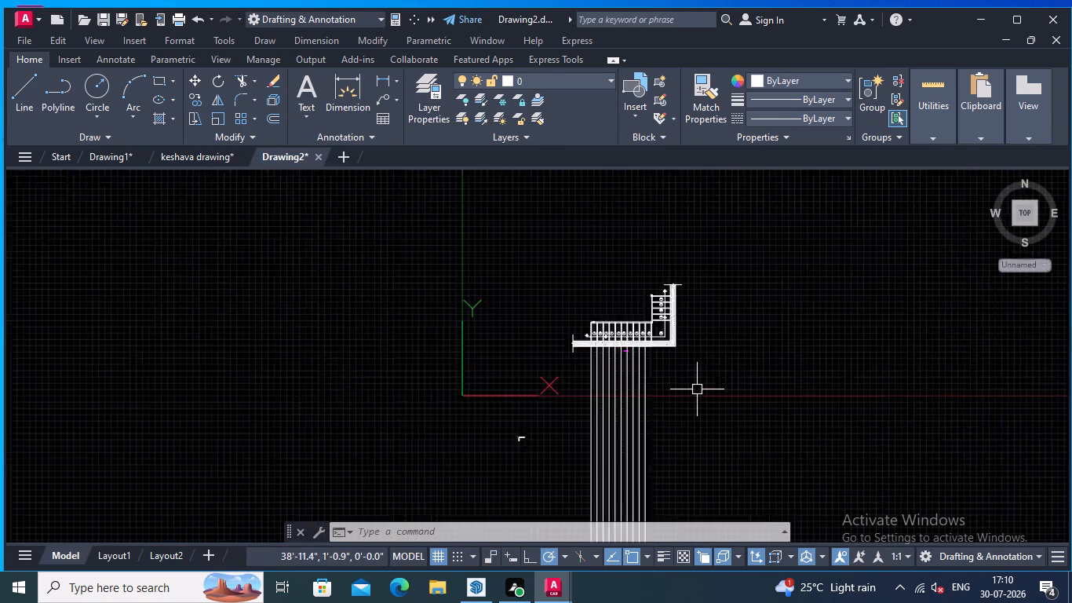
scroll(697, 389, up, 2)
middle_drag(678, 374, 713, 386)
scroll(648, 342, up, 1)
middle_drag(648, 342, 667, 359)
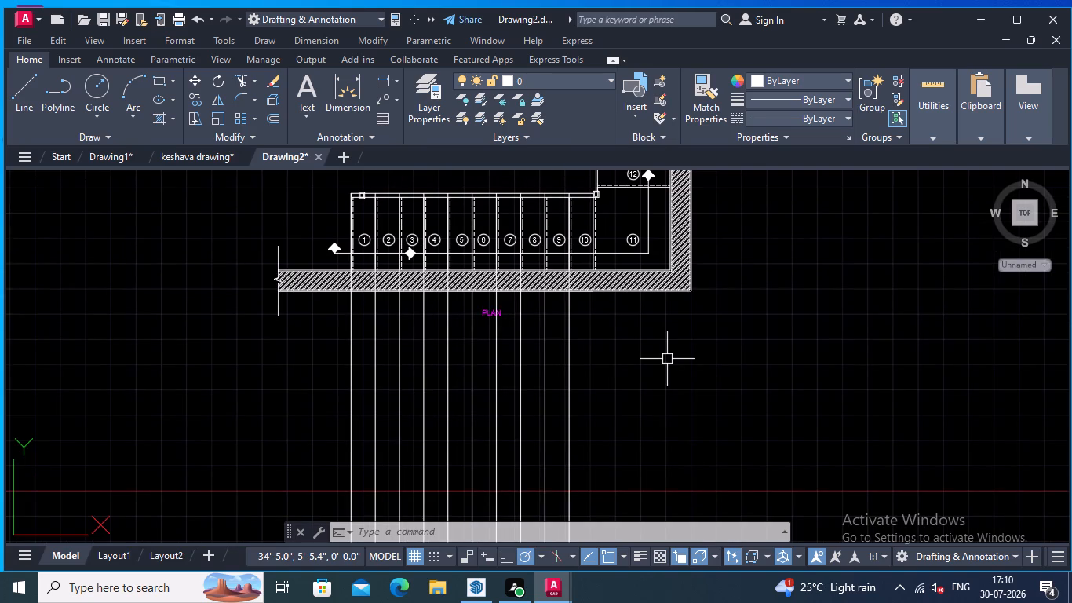
text(XL)
key(Return)
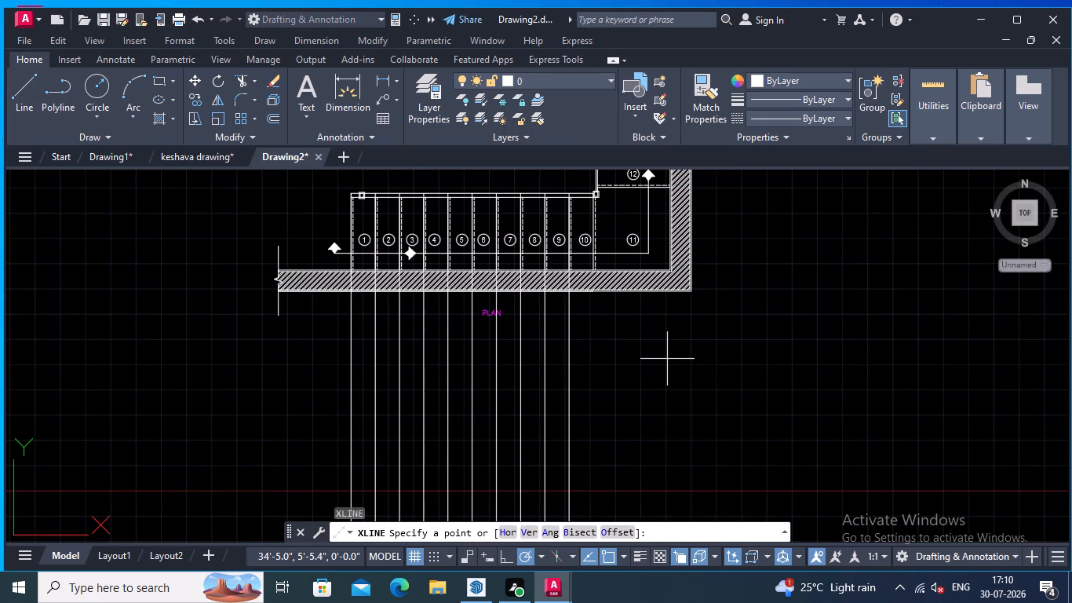
key(v)
key(Return)
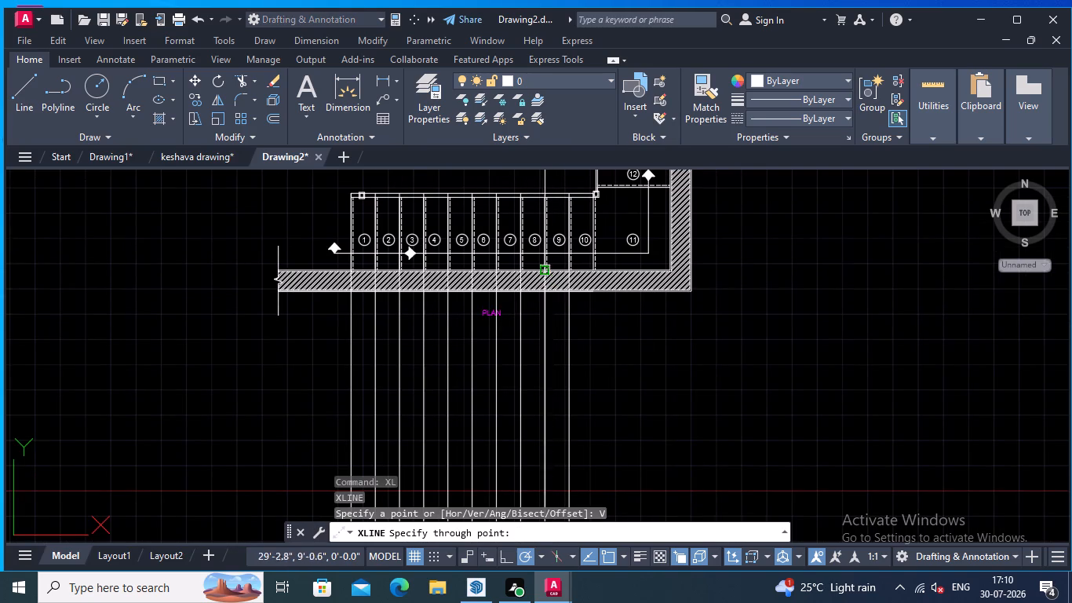
middle_drag(584, 281, 583, 303)
scroll(586, 298, up, 3)
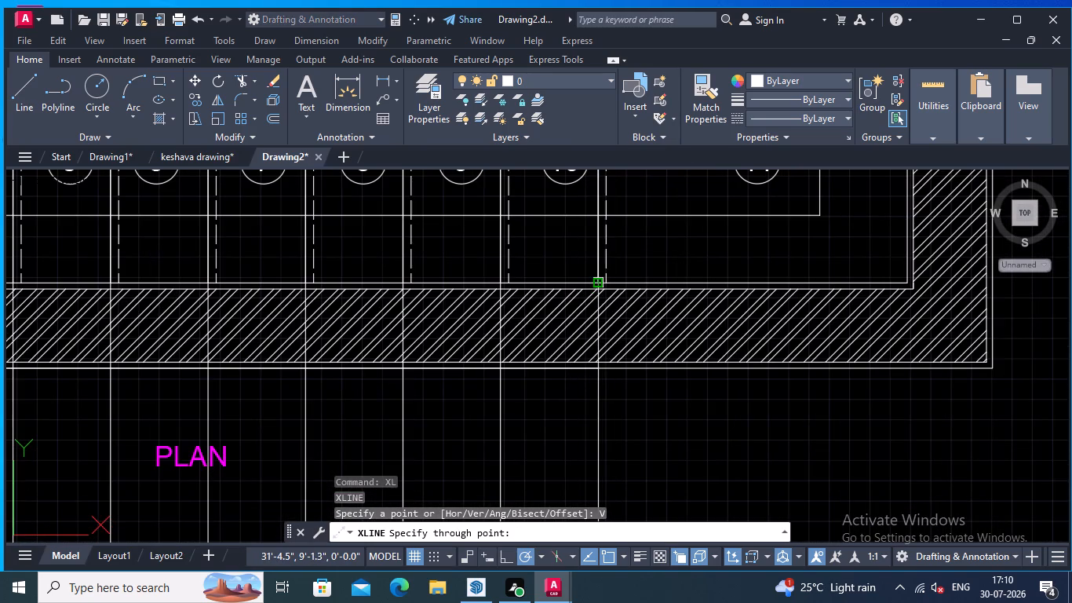
click(597, 281)
key(Return)
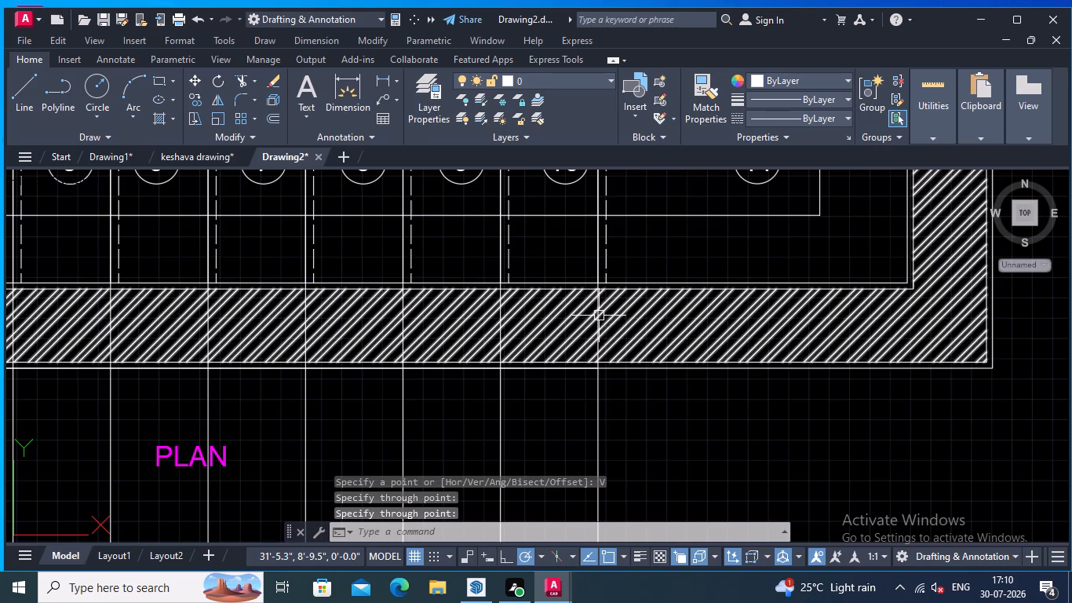
Copy the standalone step profile from its outer riser base to the upper far end of the ninth tread as the tenth step.
scroll(554, 383, down, 2)
middle_drag(637, 426, 707, 152)
scroll(712, 217, down, 4)
middle_drag(724, 351, 684, 174)
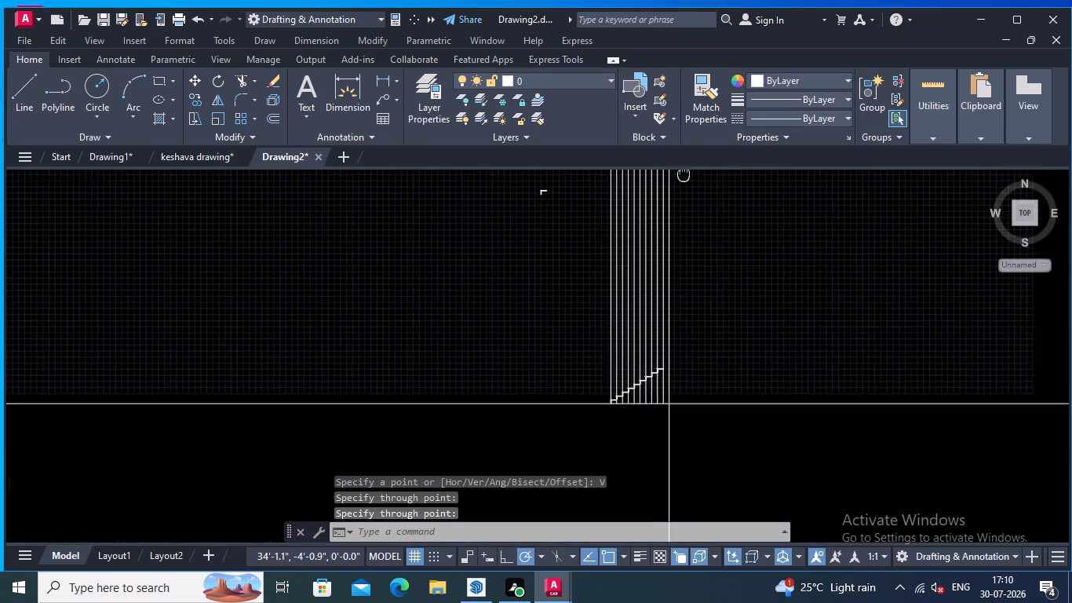
middle_drag(684, 174, 680, 181)
scroll(593, 225, up, 2)
middle_drag(582, 228, 664, 188)
scroll(627, 210, down, 1)
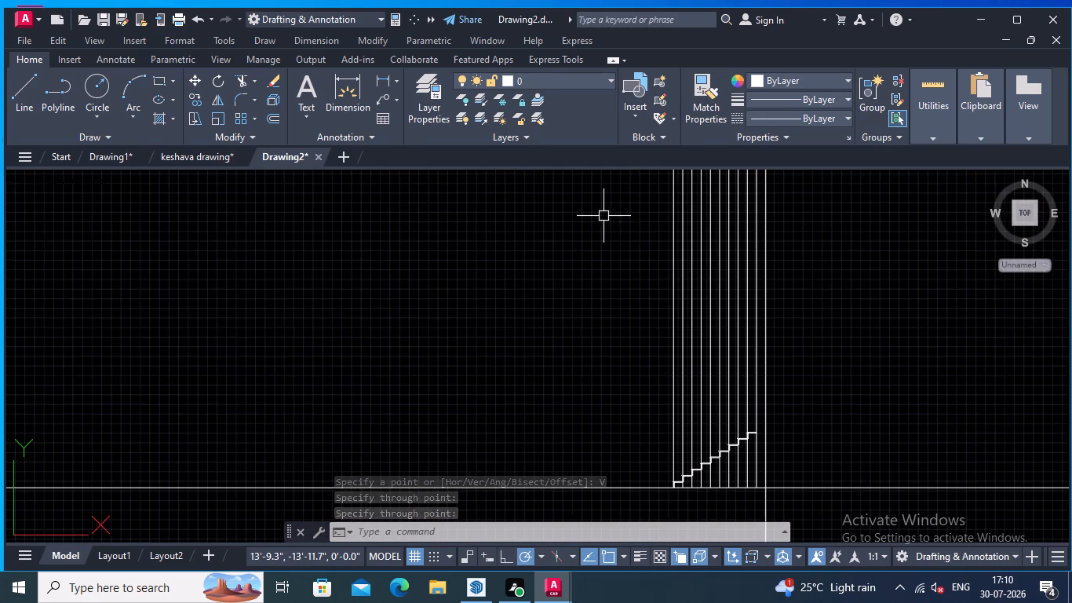
middle_drag(603, 216, 622, 337)
drag(614, 281, 615, 289)
click(566, 262)
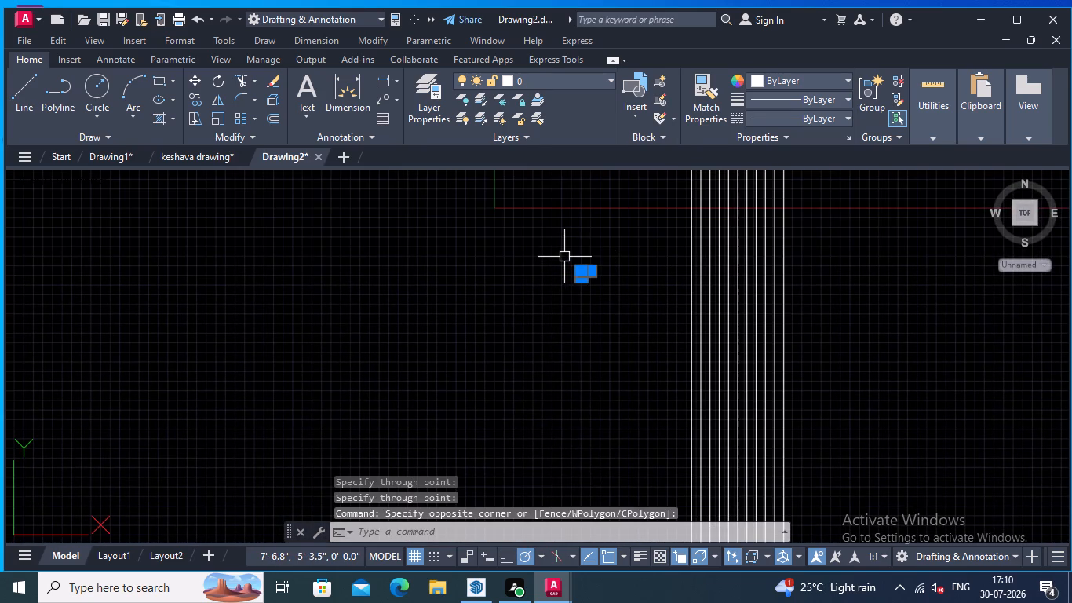
right_click(564, 257)
click(607, 343)
scroll(593, 310, up, 2)
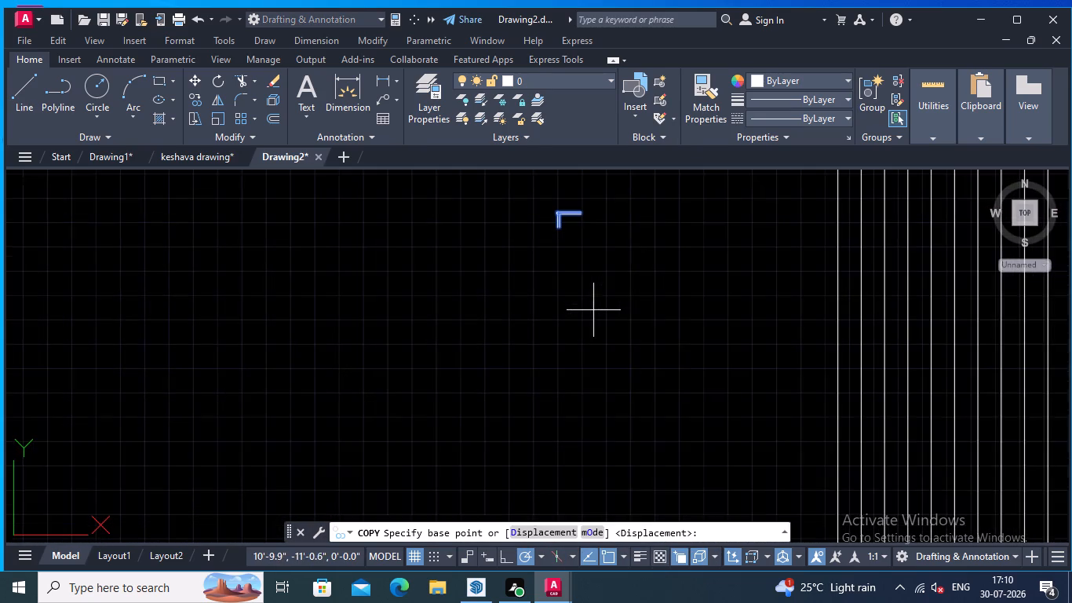
middle_drag(589, 309, 614, 390)
scroll(607, 342, up, 3)
middle_drag(582, 317, 627, 429)
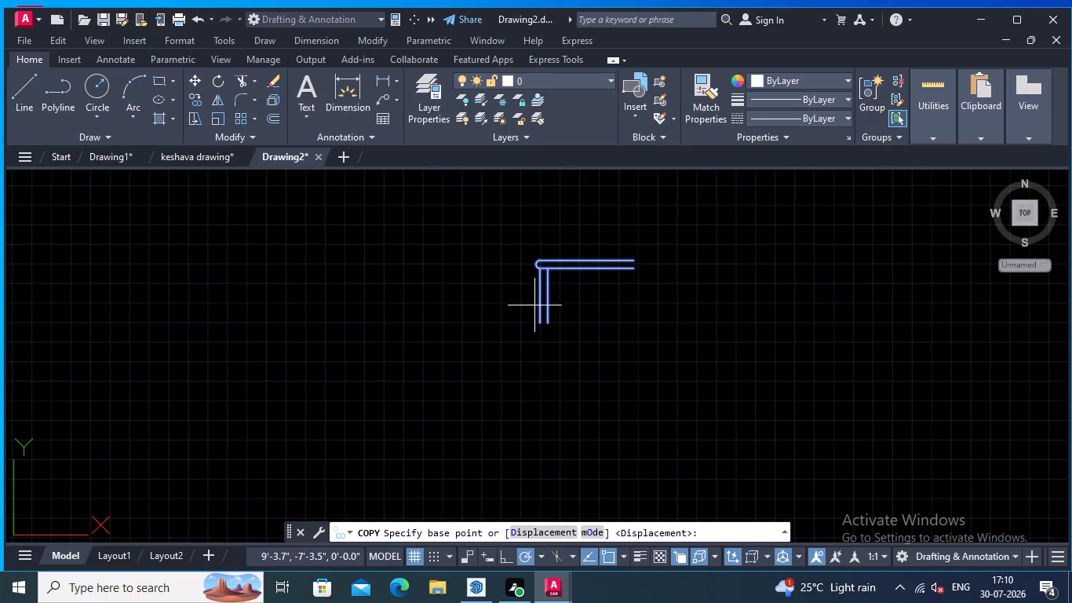
scroll(537, 311, up, 1)
click(539, 333)
scroll(619, 367, down, 1)
middle_drag(625, 367, 268, 270)
scroll(330, 301, down, 5)
middle_drag(506, 372, 454, 320)
middle_drag(560, 388, 531, 152)
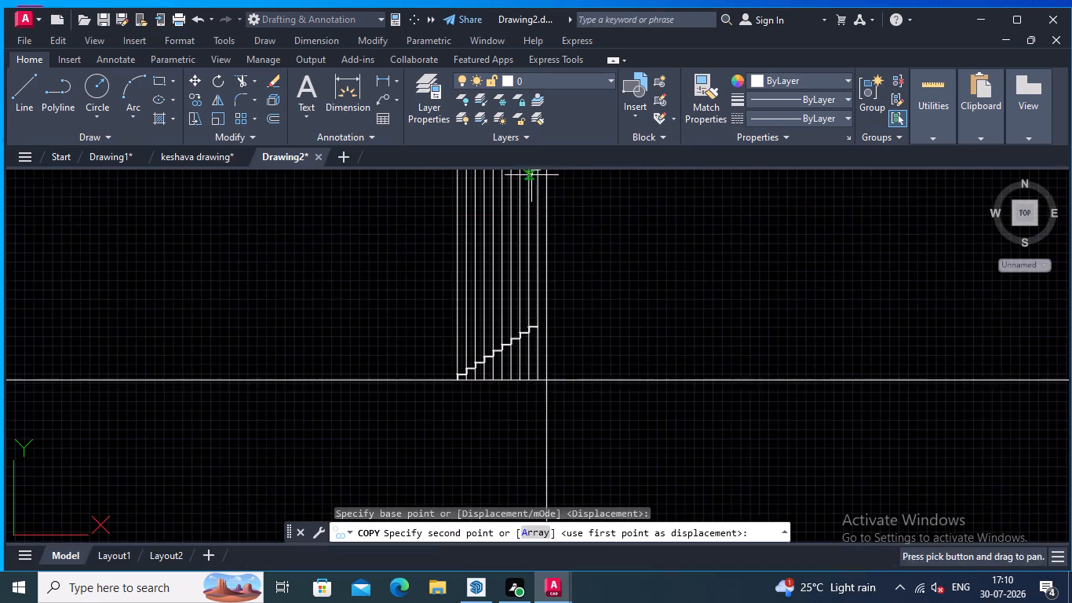
scroll(538, 269, up, 3)
middle_drag(536, 349, 580, 215)
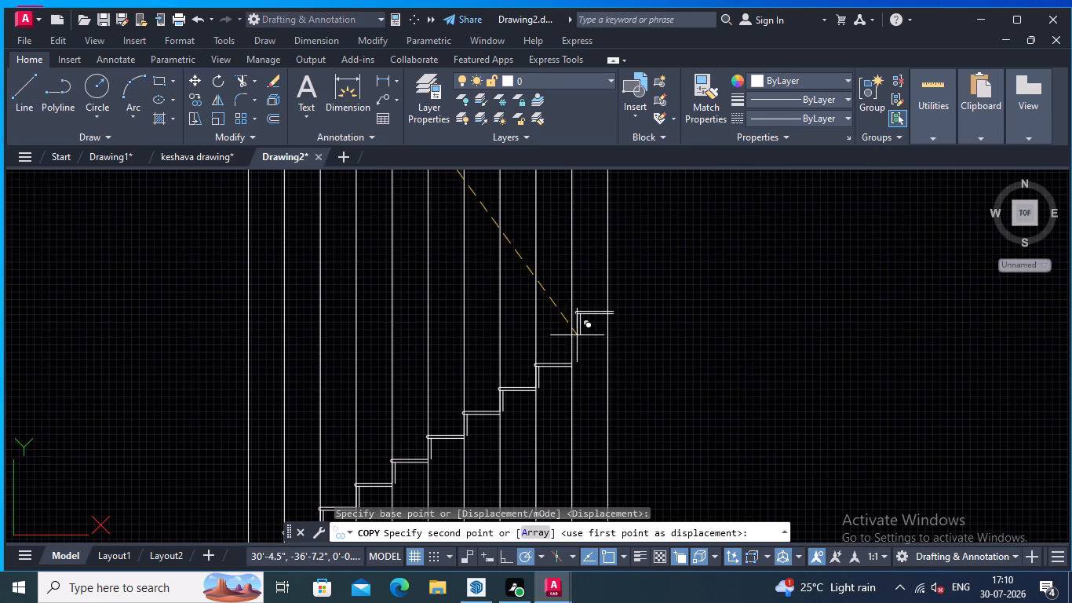
scroll(593, 318, up, 2)
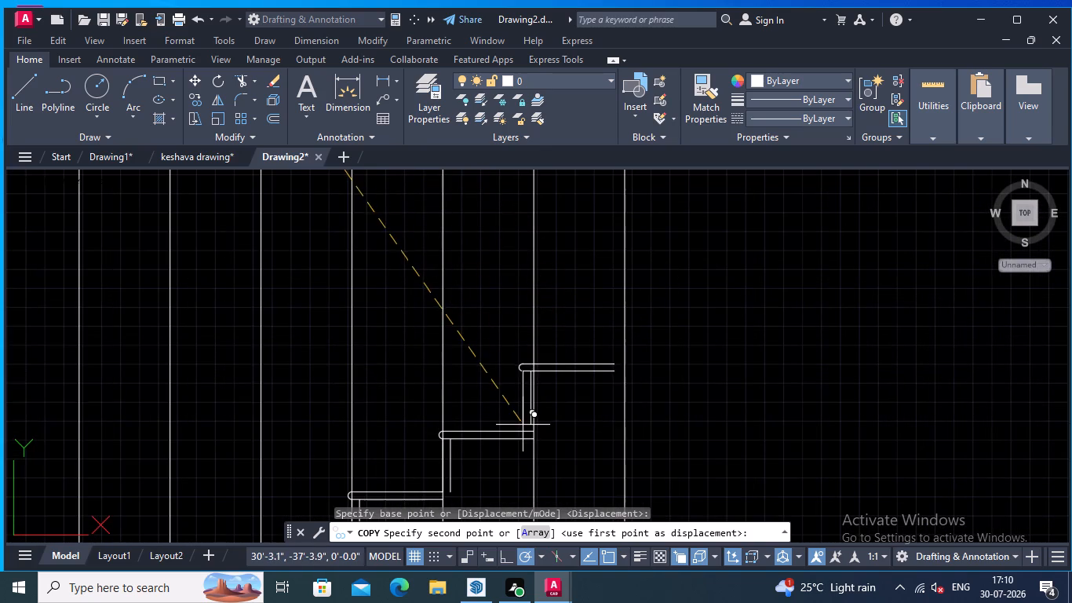
scroll(535, 425, up, 2)
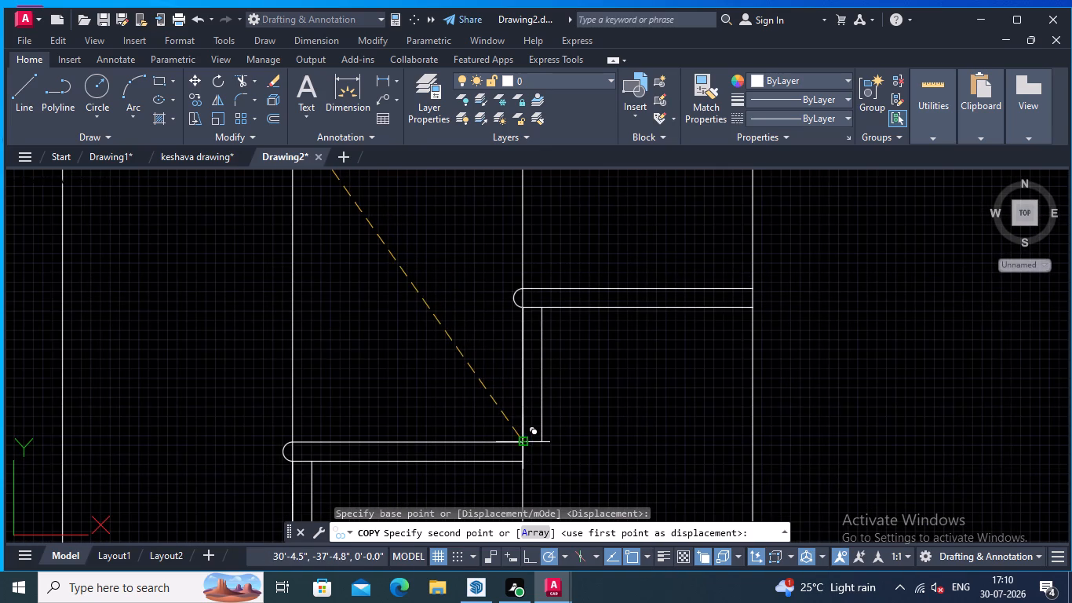
click(521, 446)
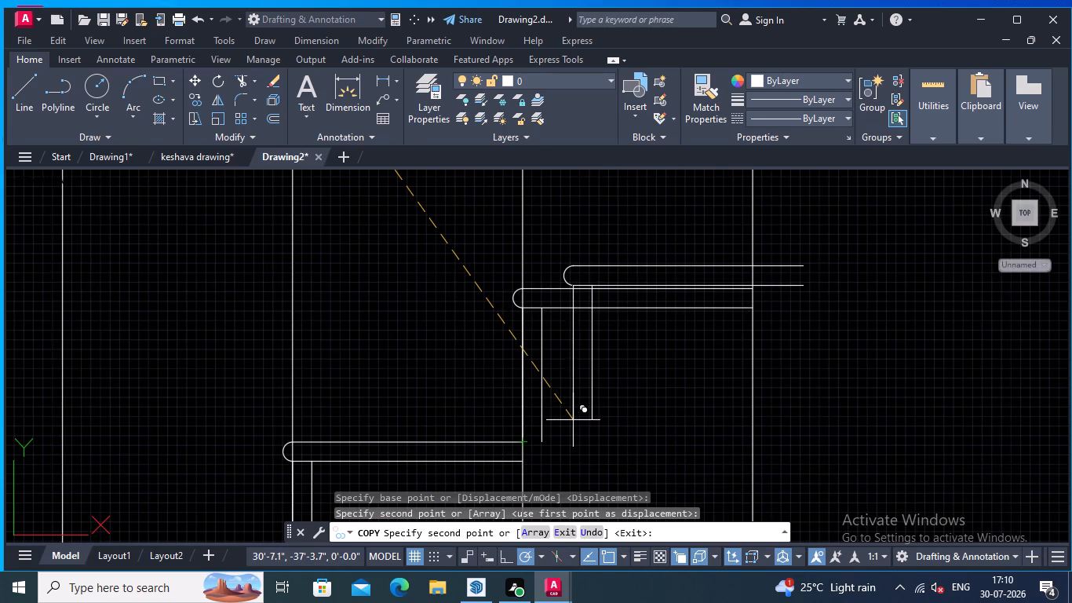
key(Escape)
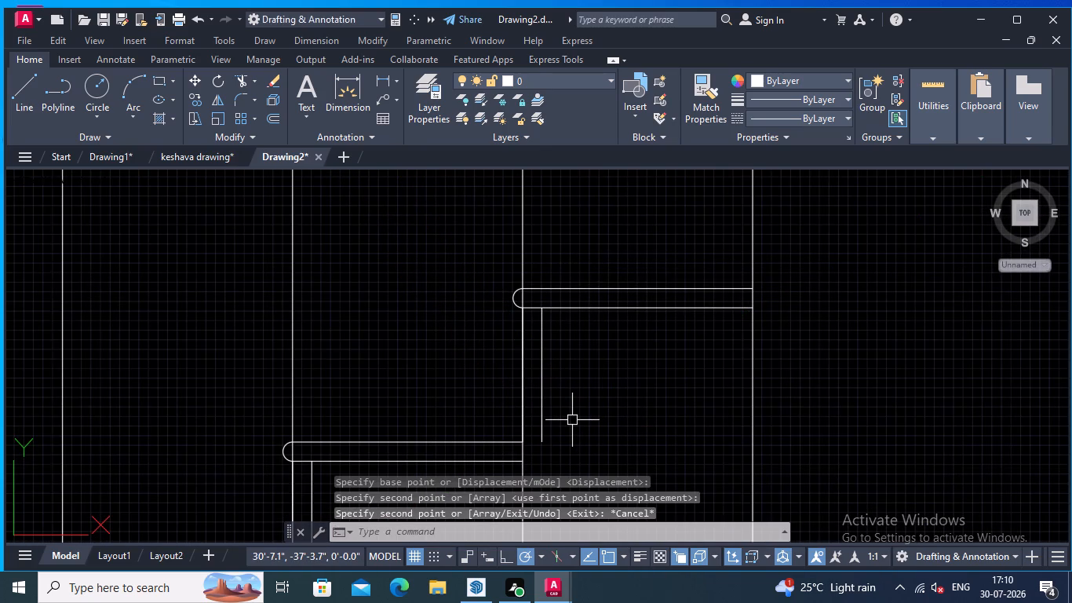
Draw a sloping line from the inner riser base of the first step to the underside far end of the tenth tread.
scroll(611, 300, down, 3)
middle_drag(608, 316, 723, 57)
scroll(667, 175, down, 2)
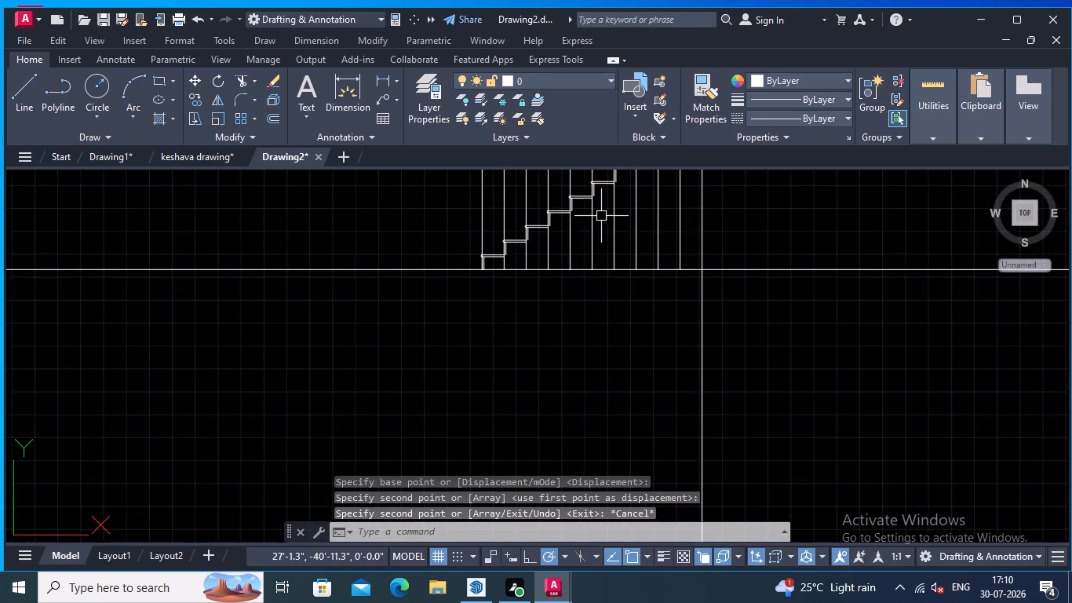
middle_drag(574, 227, 512, 323)
scroll(510, 324, up, 3)
click(24, 85)
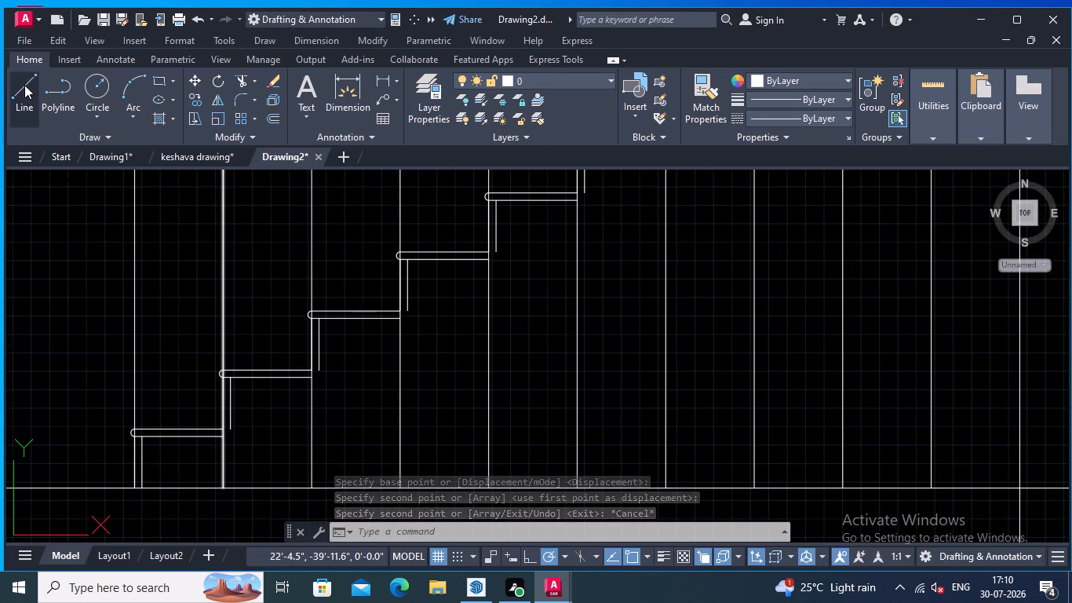
scroll(154, 193, down, 2)
middle_drag(166, 208, 333, 207)
scroll(294, 334, up, 2)
middle_drag(294, 334, 235, 411)
scroll(282, 372, up, 1)
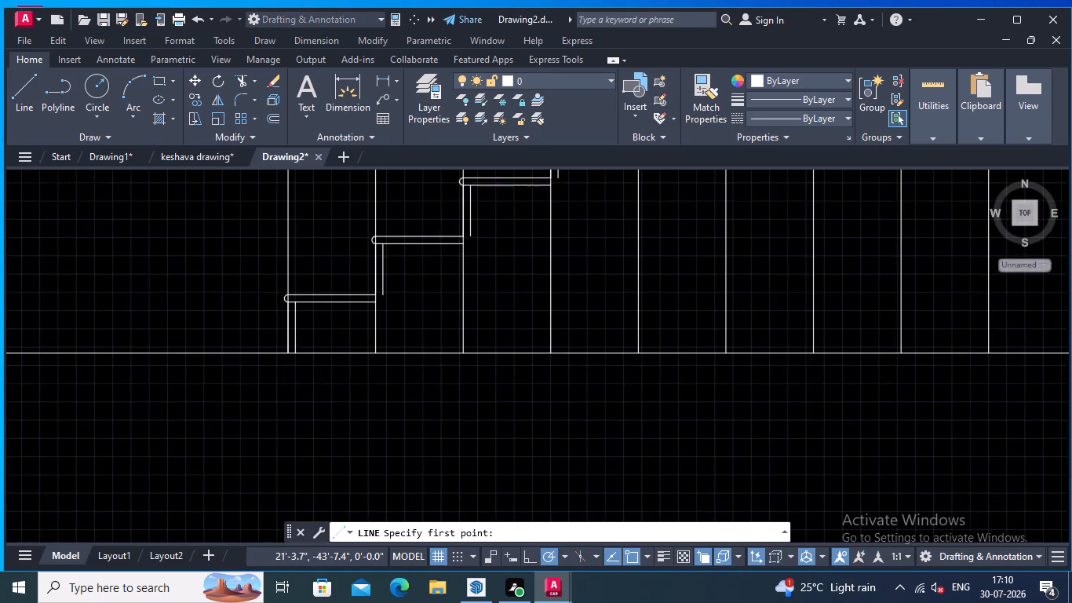
click(300, 346)
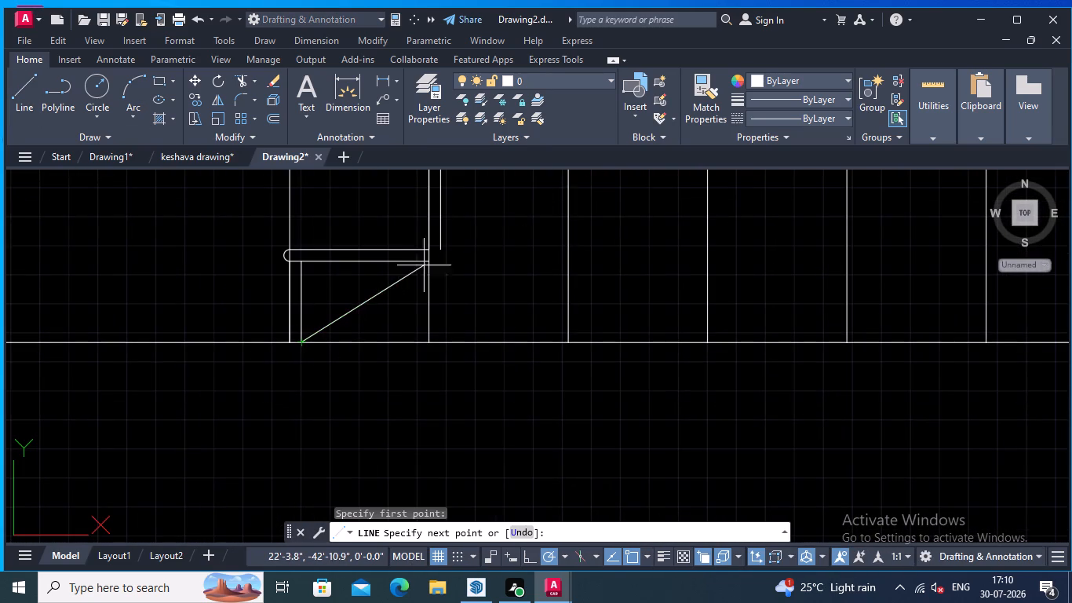
middle_drag(442, 253, 305, 375)
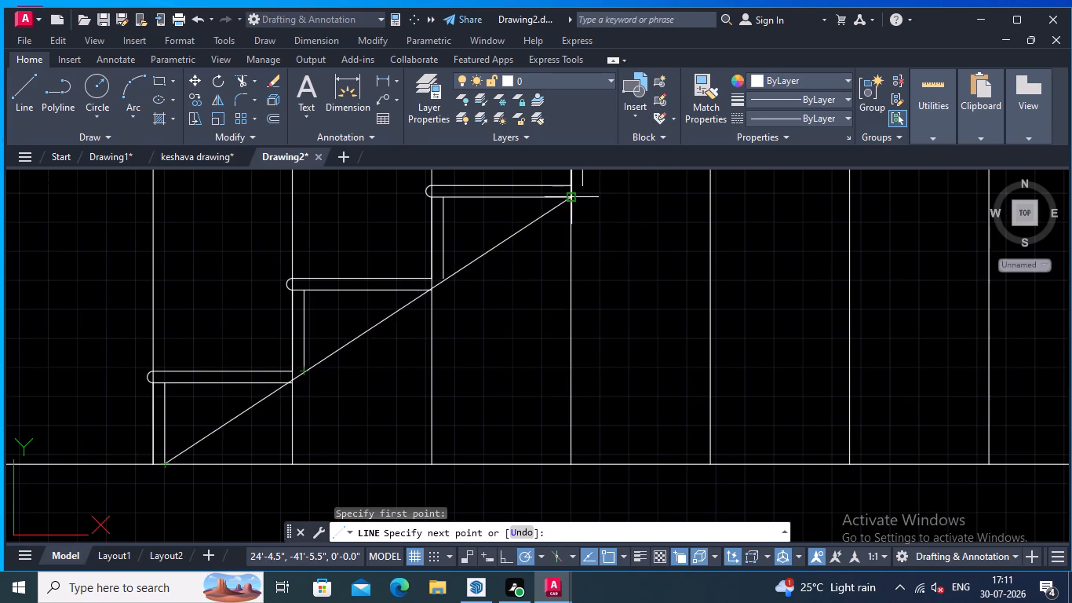
middle_drag(572, 198, 357, 398)
scroll(410, 364, down, 3)
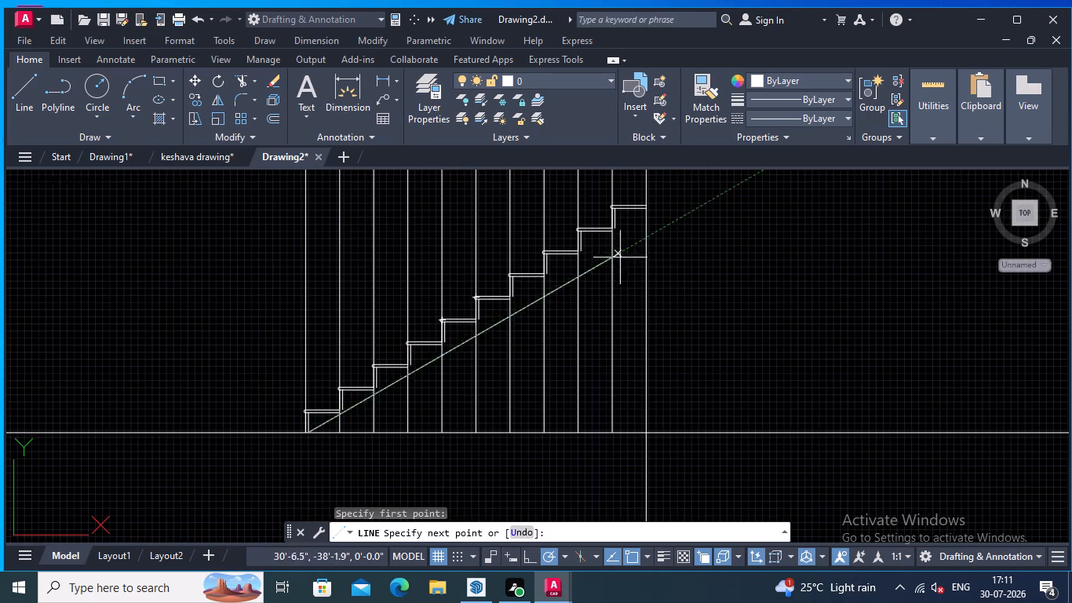
scroll(649, 213, up, 2)
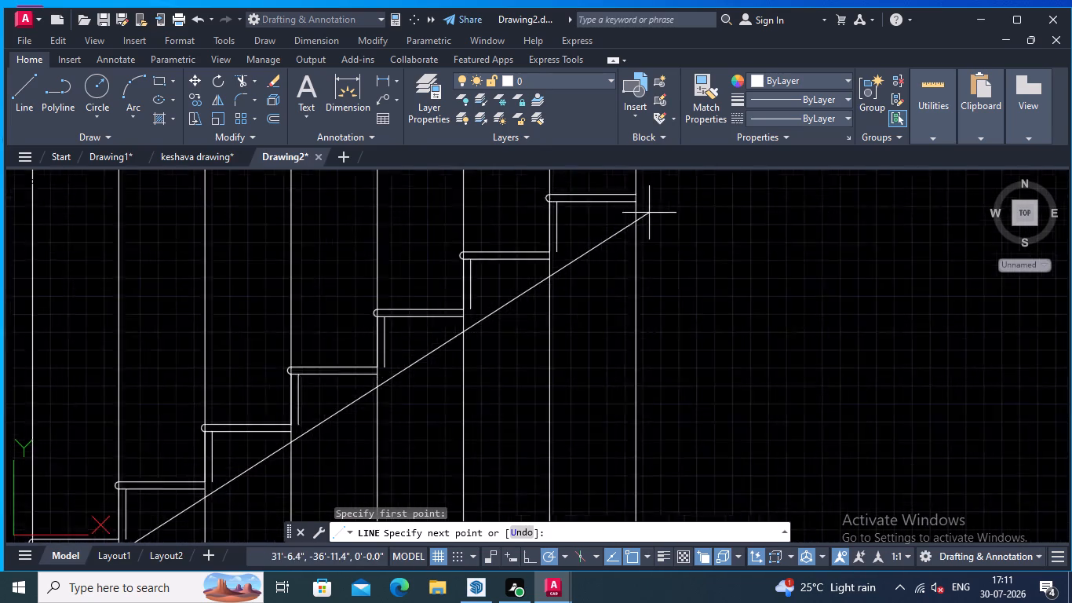
scroll(649, 213, up, 1)
click(626, 193)
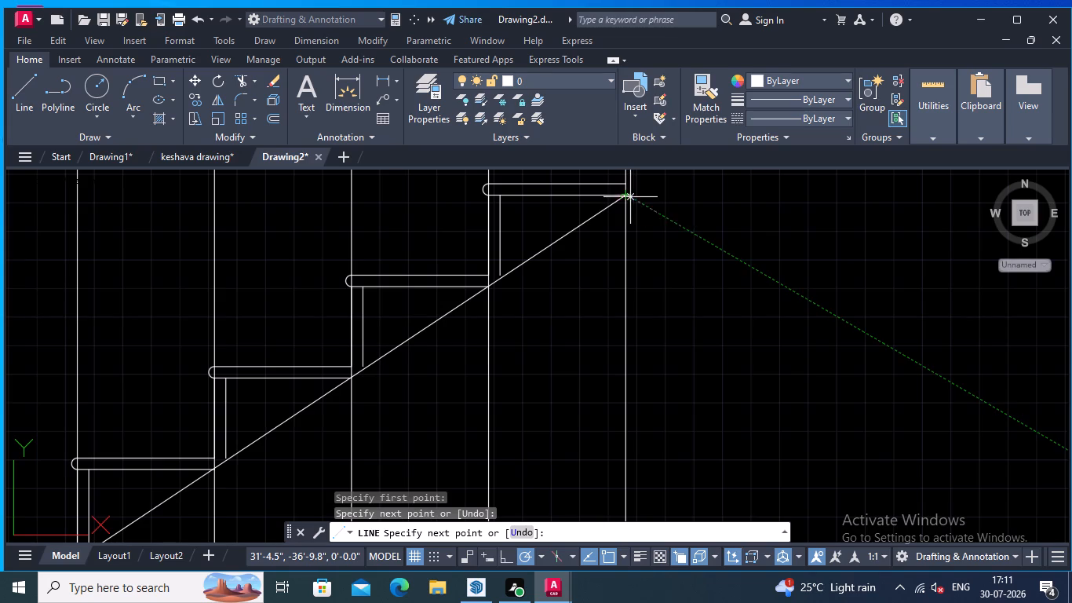
Offset the sloping line beneath the steps by 6 inches toward its underside to form the waist slab's lower edge.
key(Return)
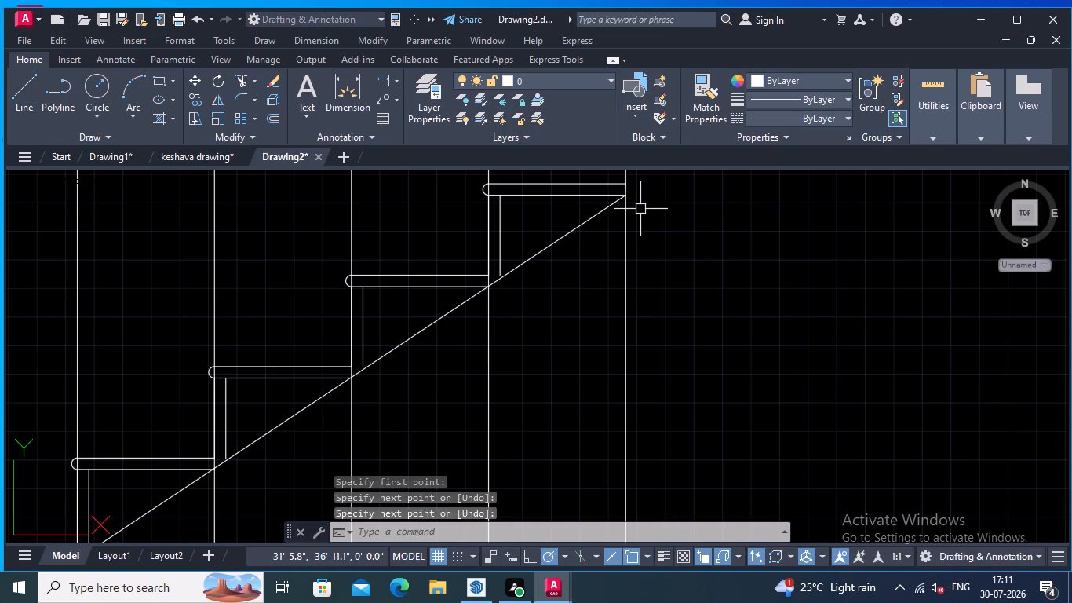
scroll(625, 236, down, 2)
middle_drag(614, 250, 742, 161)
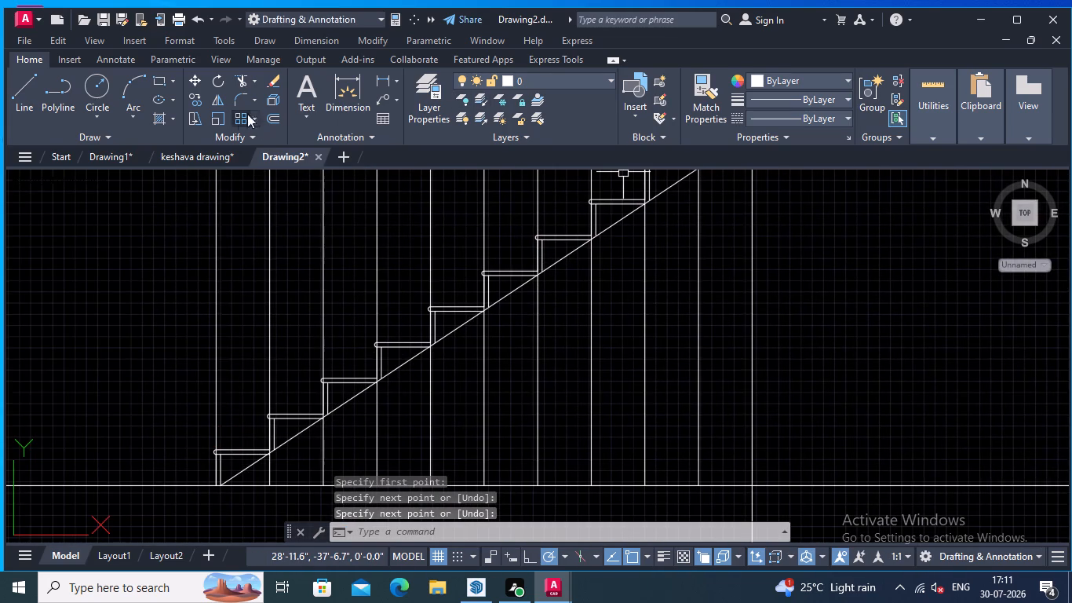
click(273, 114)
scroll(520, 339, up, 1)
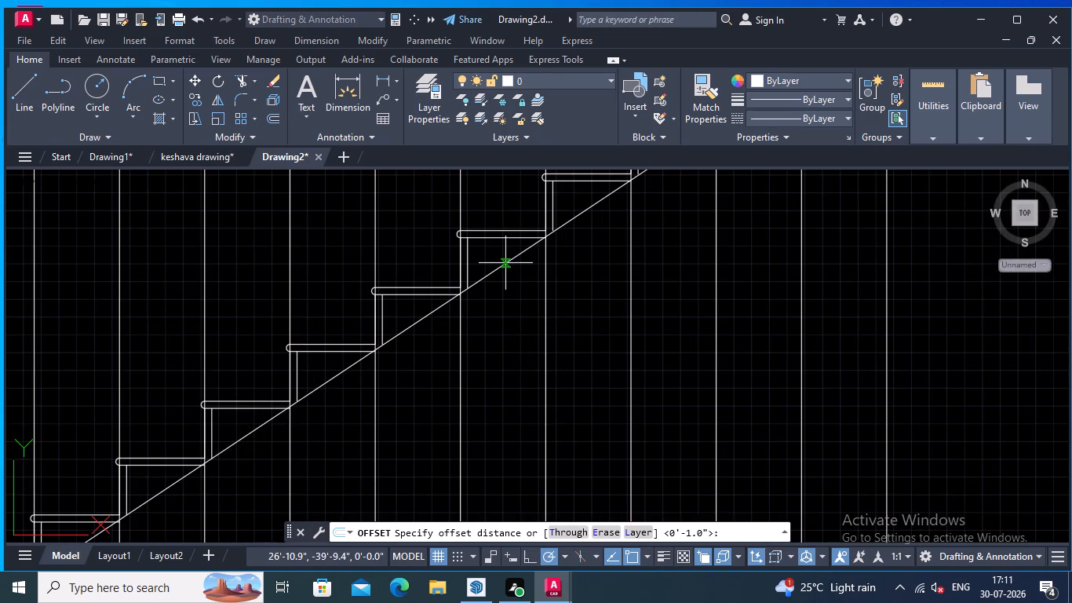
click(505, 263)
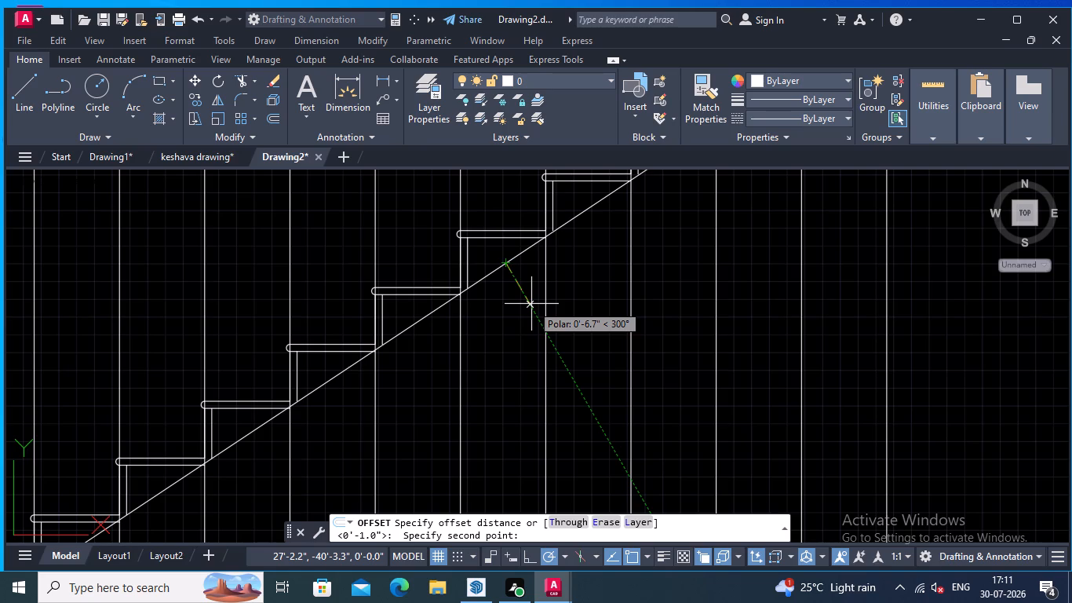
key(6)
key(Return)
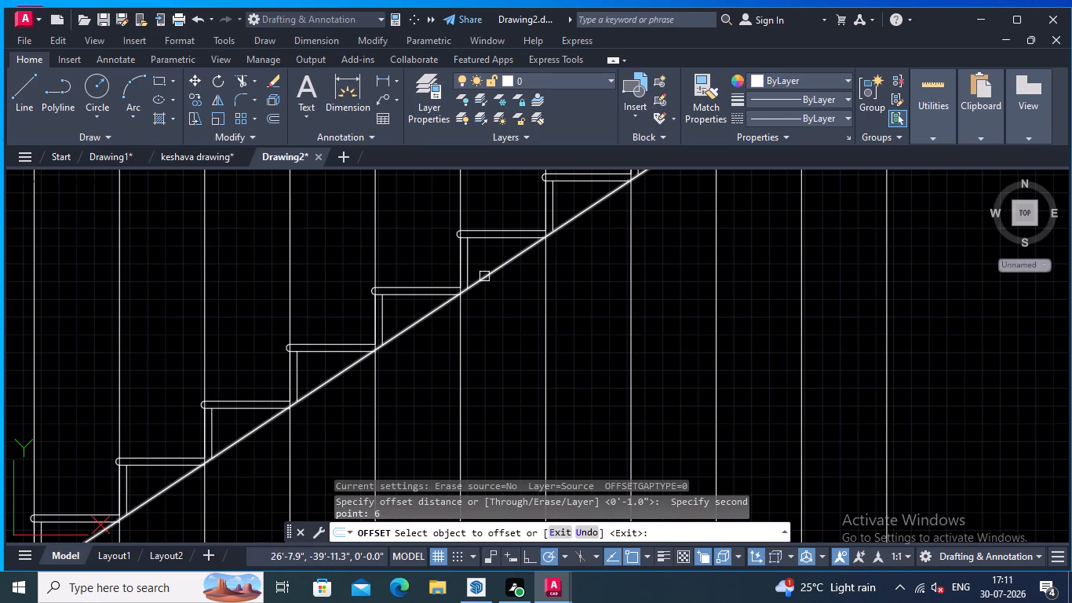
click(484, 276)
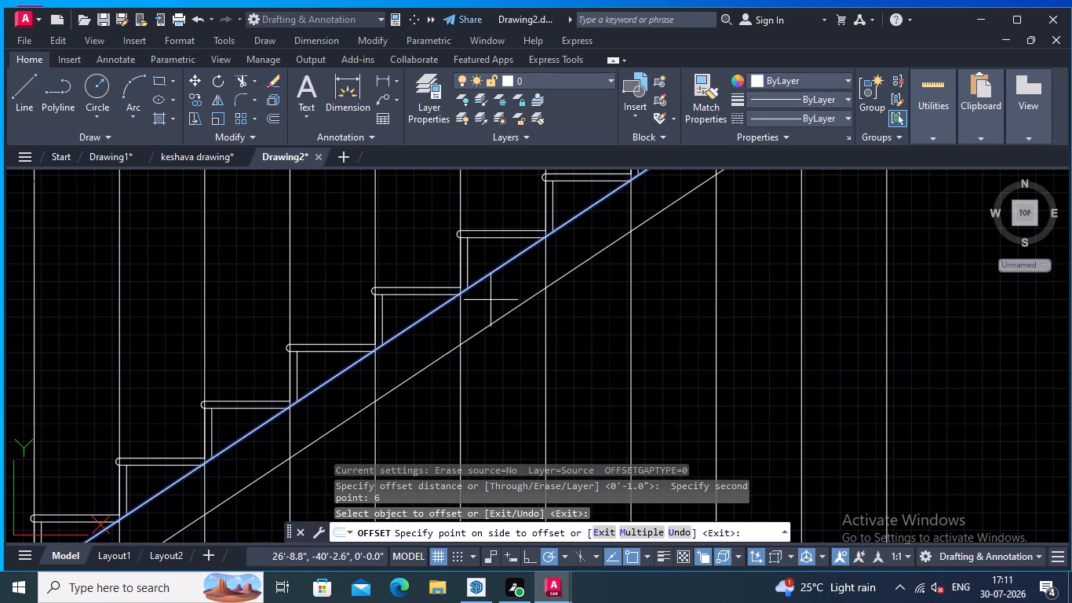
click(490, 300)
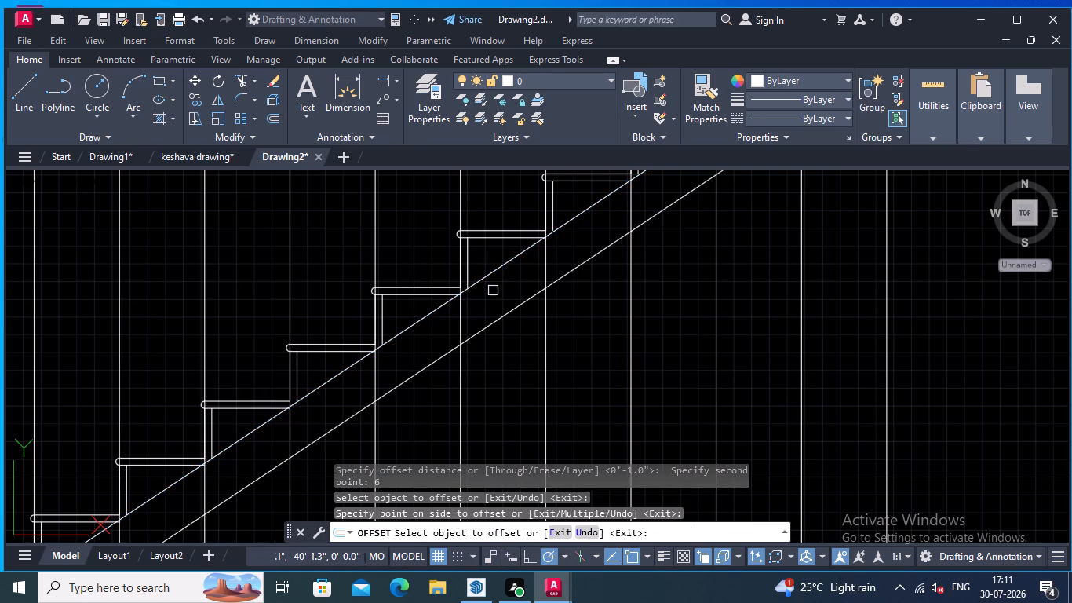
Examine the offset slope line's ends against the ground line and the vertical line at the top tread's far end.
scroll(493, 291, down, 3)
middle_drag(490, 289, 470, 317)
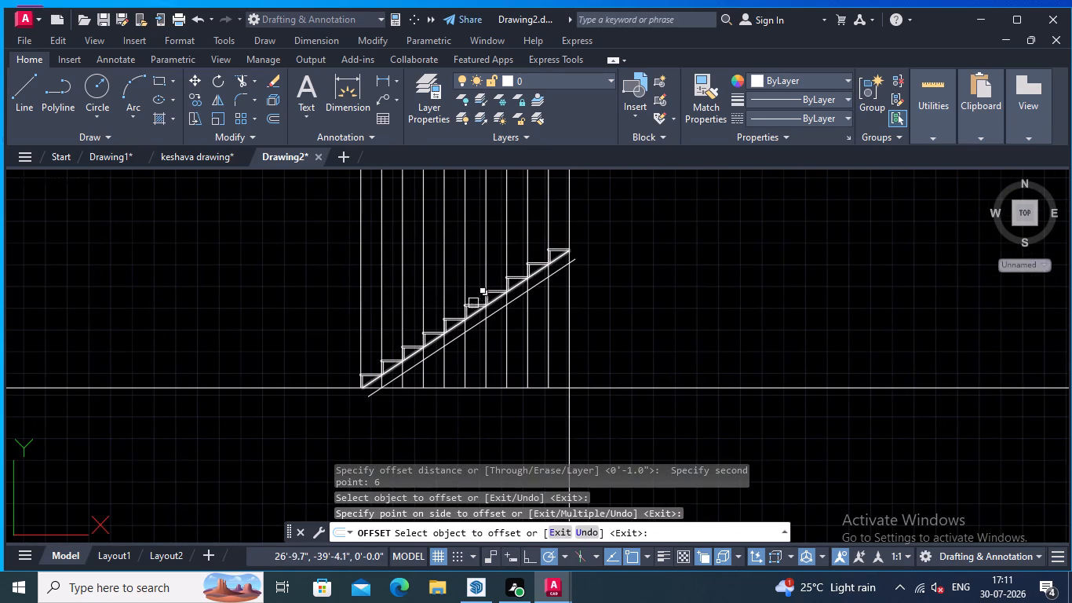
middle_drag(476, 311, 463, 335)
middle_drag(409, 377, 513, 324)
scroll(689, 287, up, 2)
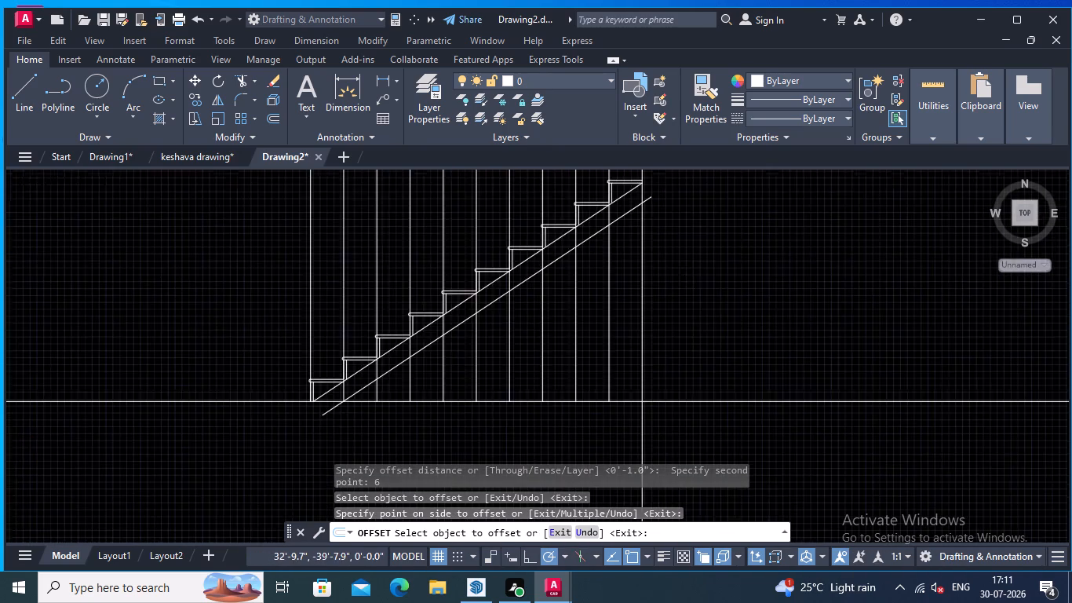
middle_drag(673, 272, 636, 393)
middle_drag(610, 293, 608, 312)
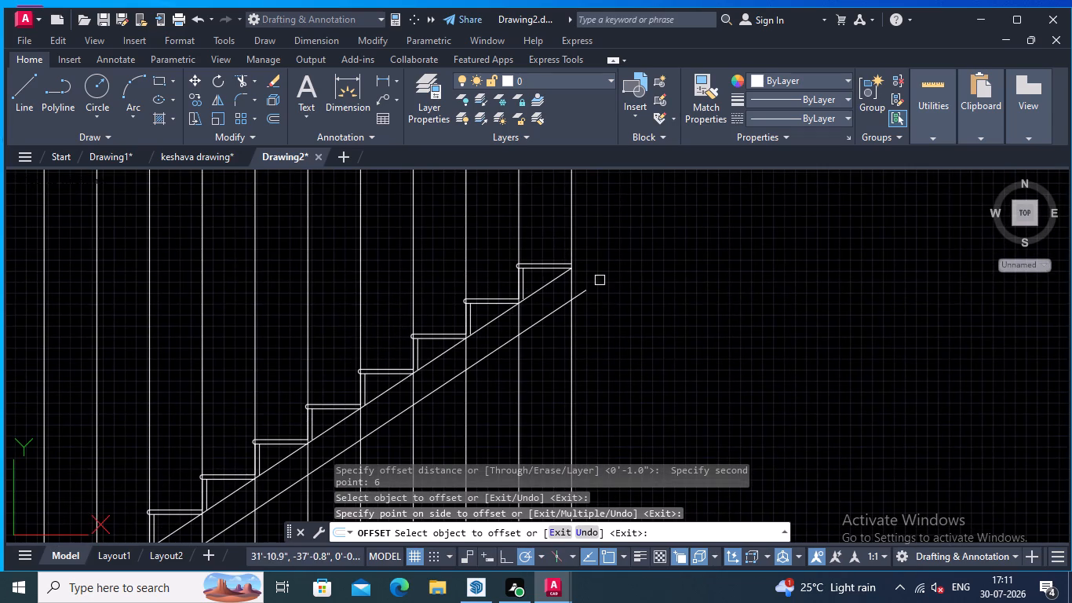
scroll(600, 277, up, 2)
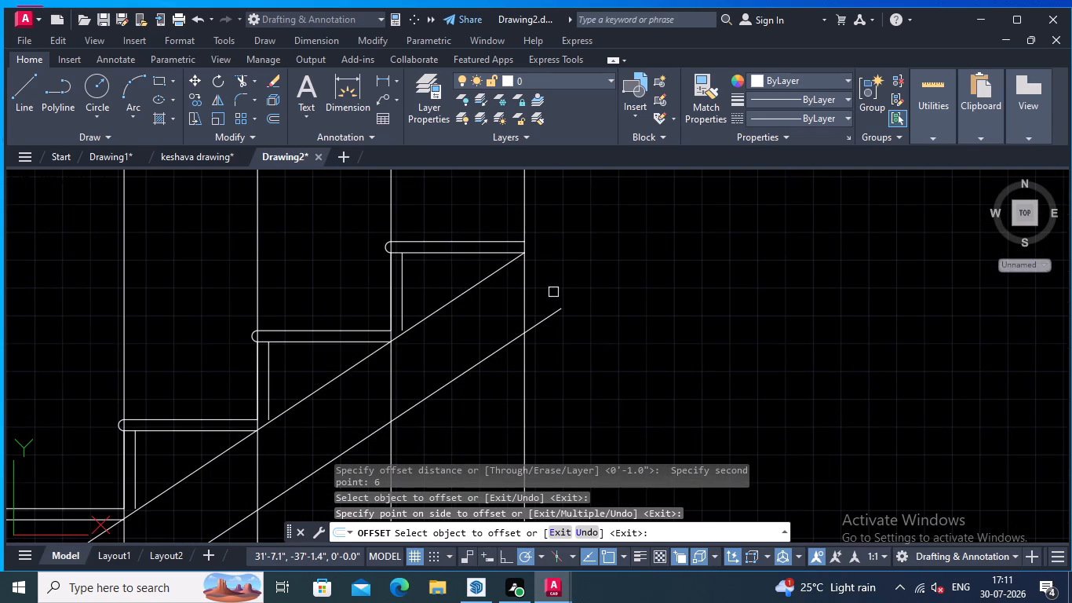
middle_drag(553, 292, 567, 302)
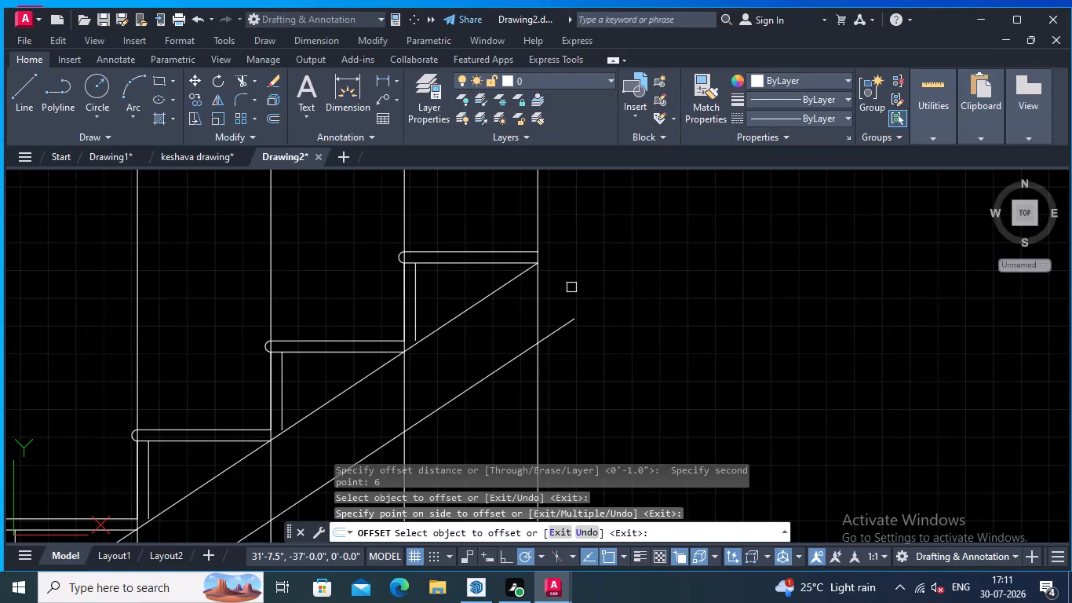
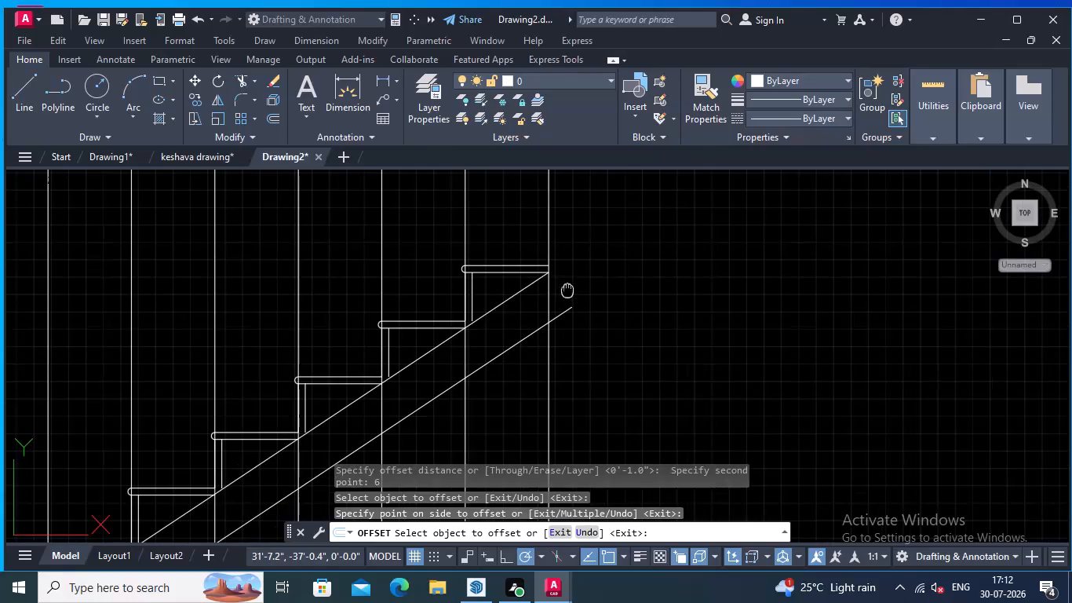
Trim the waist slab's lower line where it overshoots the vertical line at the top tread's far end.
scroll(568, 294, up, 1)
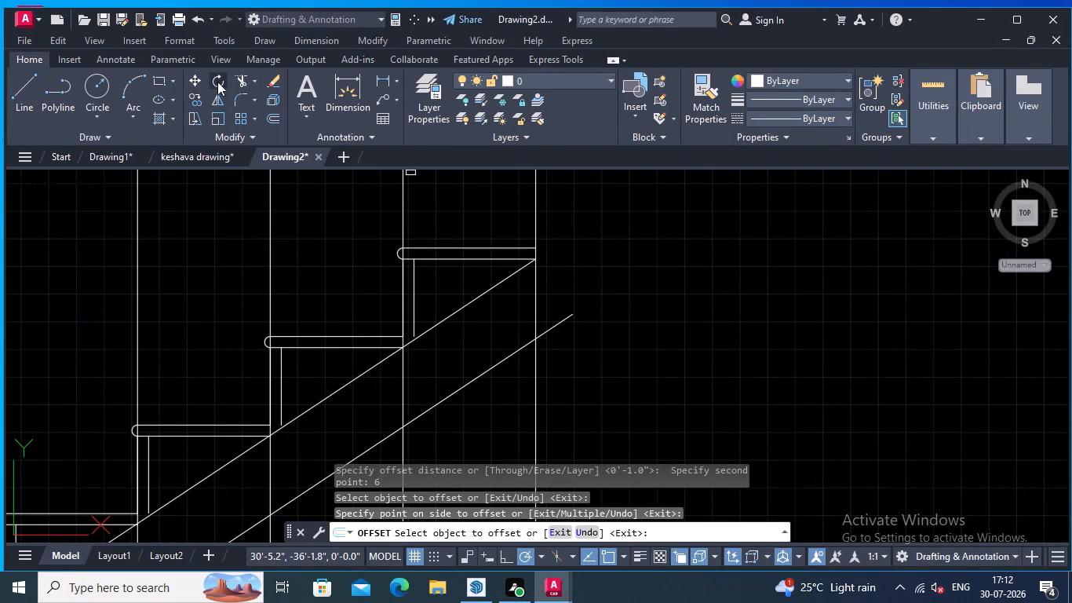
drag(242, 75, 244, 85)
click(552, 286)
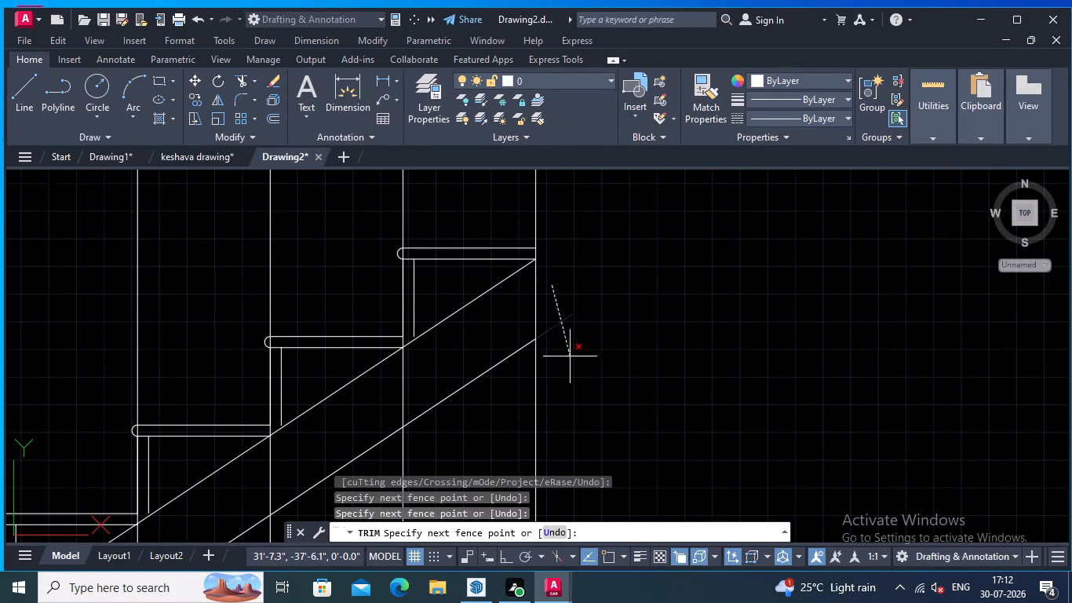
click(573, 357)
Trim away the vertical projection lines between the waist slab's lower edge and the ground line.
scroll(576, 343, down, 3)
middle_click(699, 244)
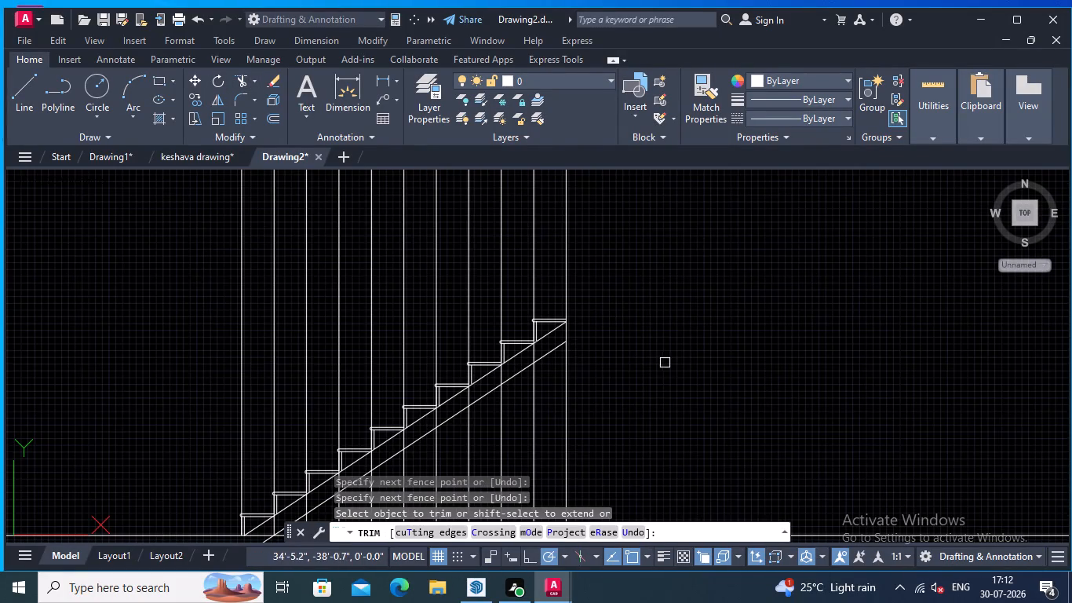
middle_drag(665, 363, 786, 149)
middle_drag(742, 236, 731, 283)
middle_drag(549, 322, 538, 330)
middle_drag(500, 334, 482, 338)
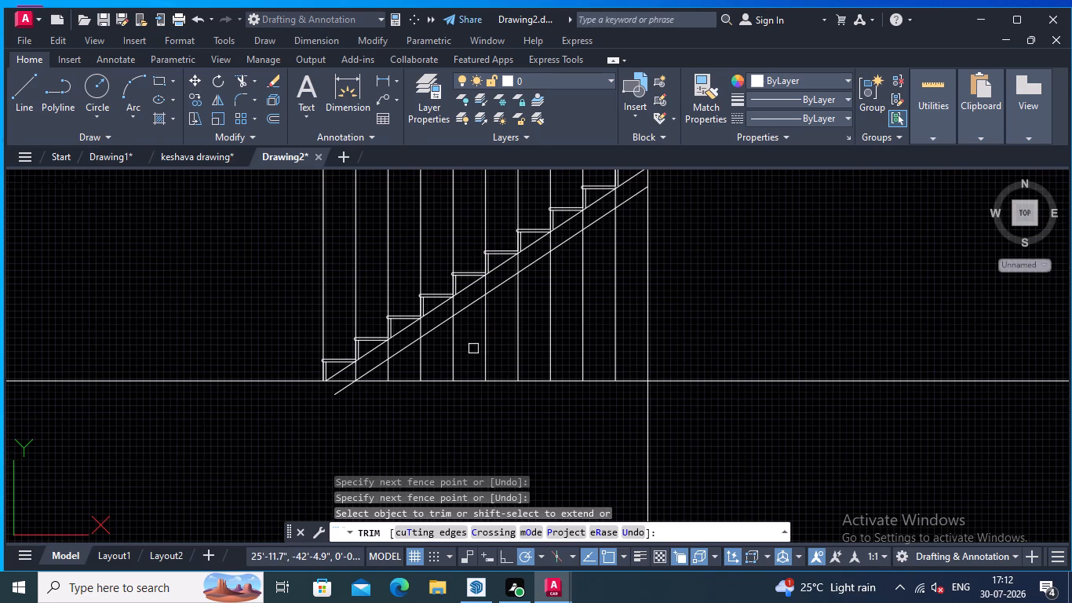
scroll(473, 349, up, 1)
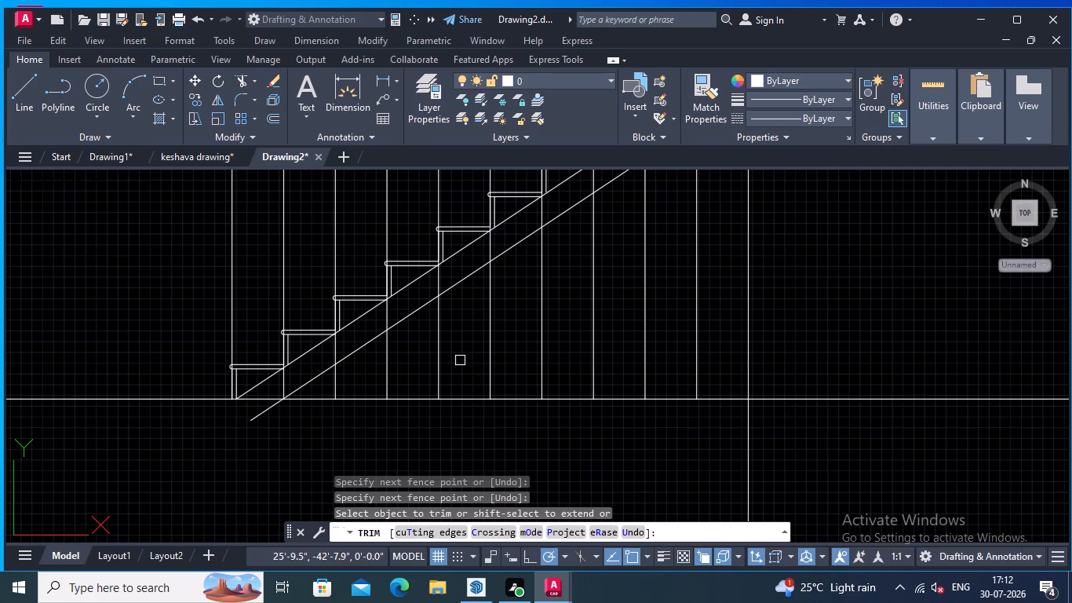
click(330, 389)
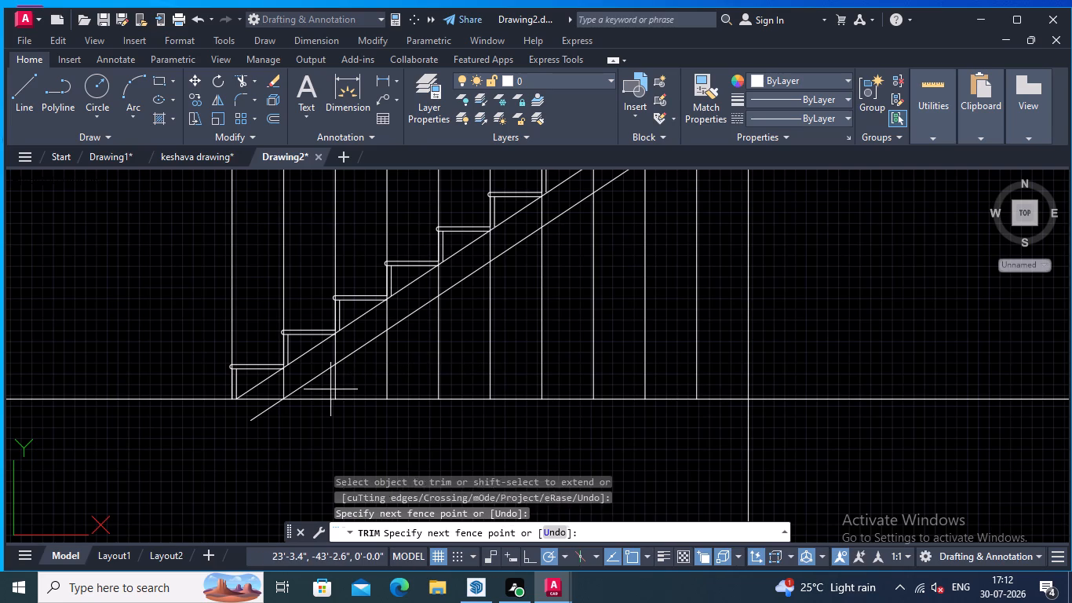
click(709, 259)
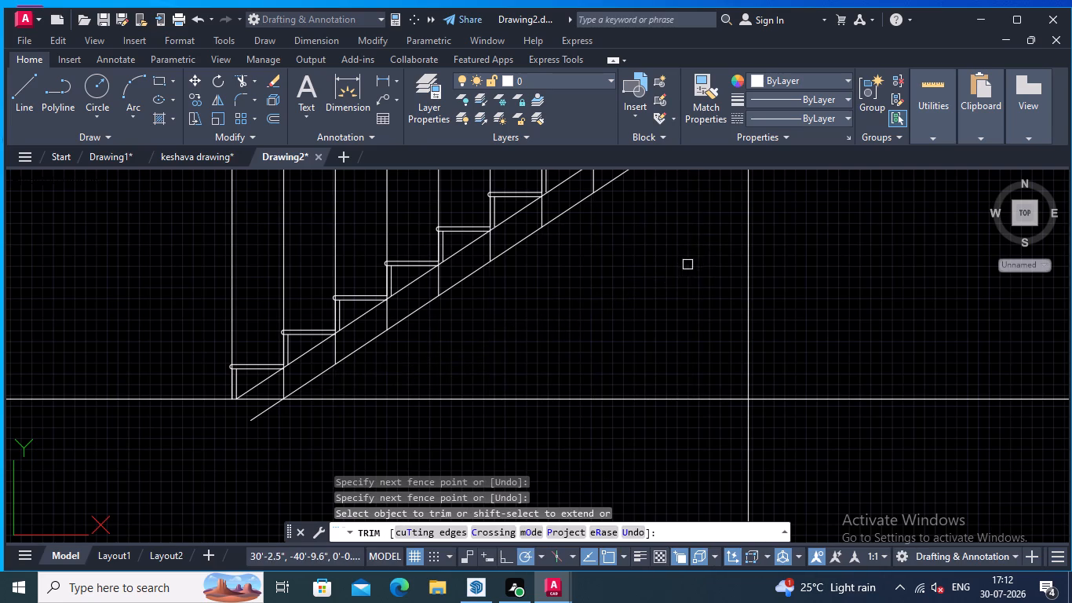
Trim the ground line beyond the staircase on both sides, at the first riser and the far vertical line.
scroll(684, 266, down, 2)
middle_drag(681, 269, 629, 327)
scroll(720, 285, up, 1)
click(689, 332)
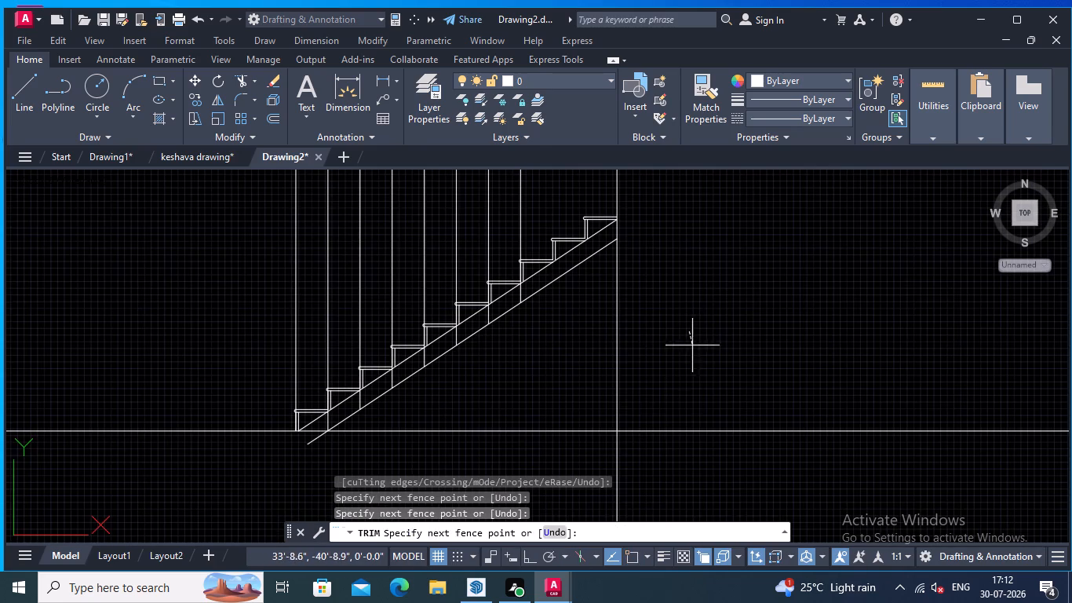
click(679, 473)
scroll(720, 360, down, 1)
middle_drag(724, 357, 741, 276)
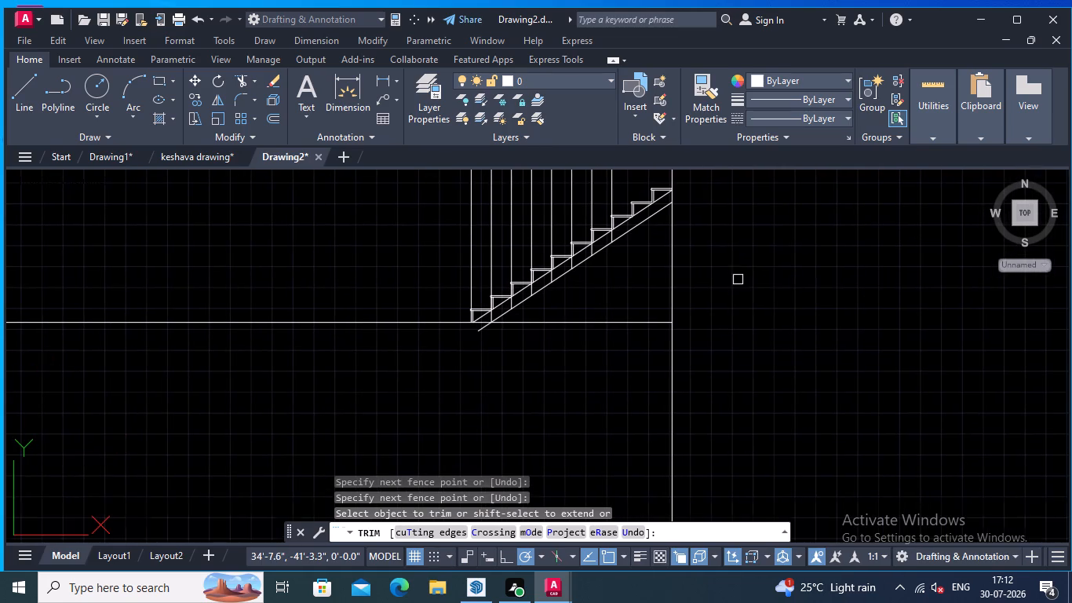
click(370, 289)
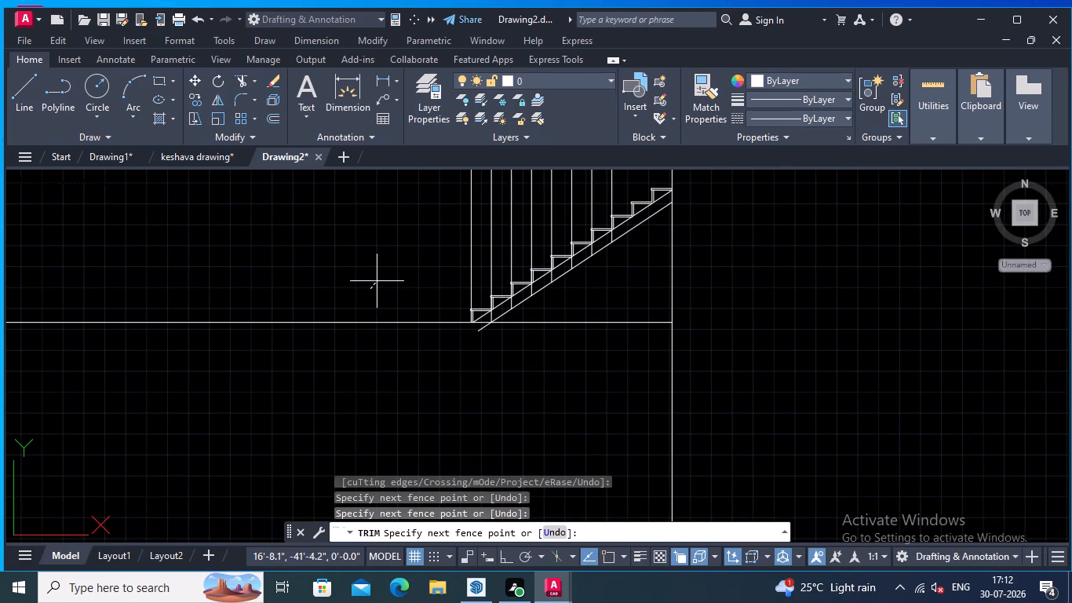
click(383, 323)
Trim the projection line segments crossing the waist slab between its two sloping lines, up to the upper steps.
scroll(476, 373, up, 1)
middle_drag(476, 373, 403, 422)
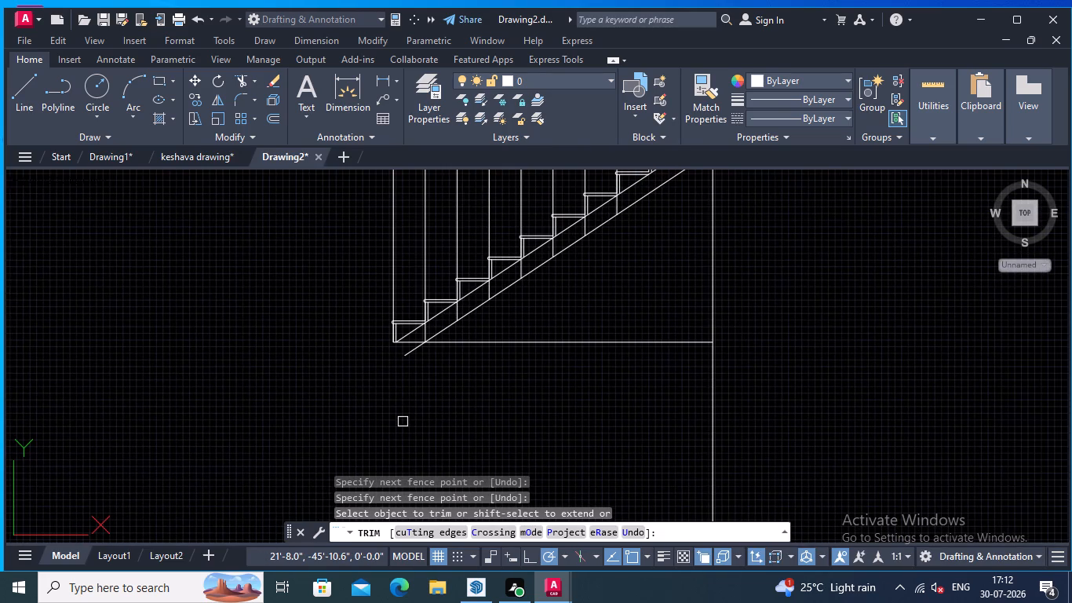
middle_drag(516, 230, 494, 268)
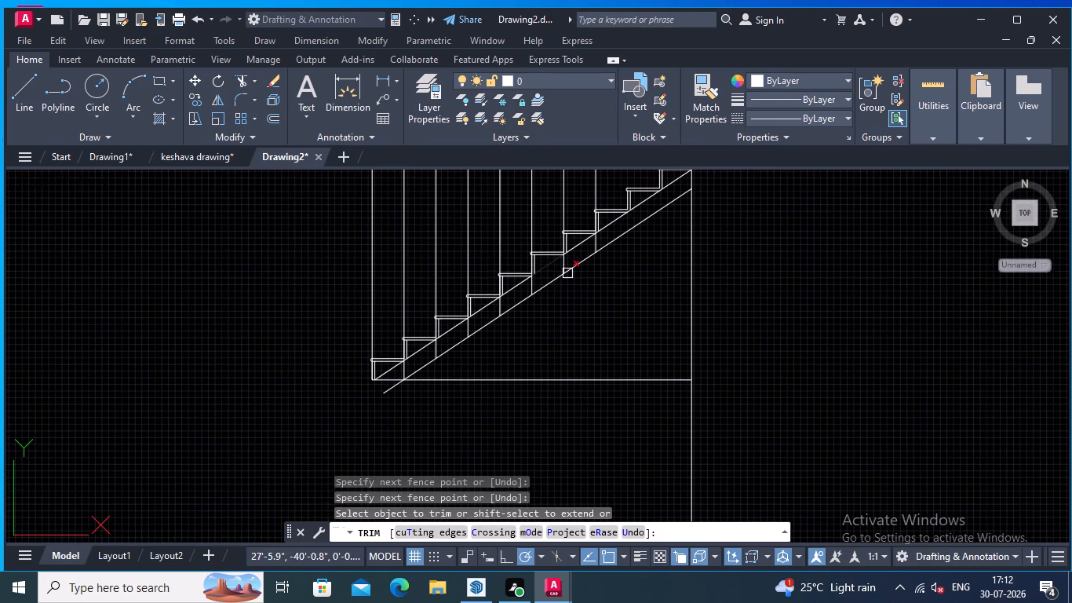
middle_drag(557, 298, 549, 327)
scroll(546, 322, up, 2)
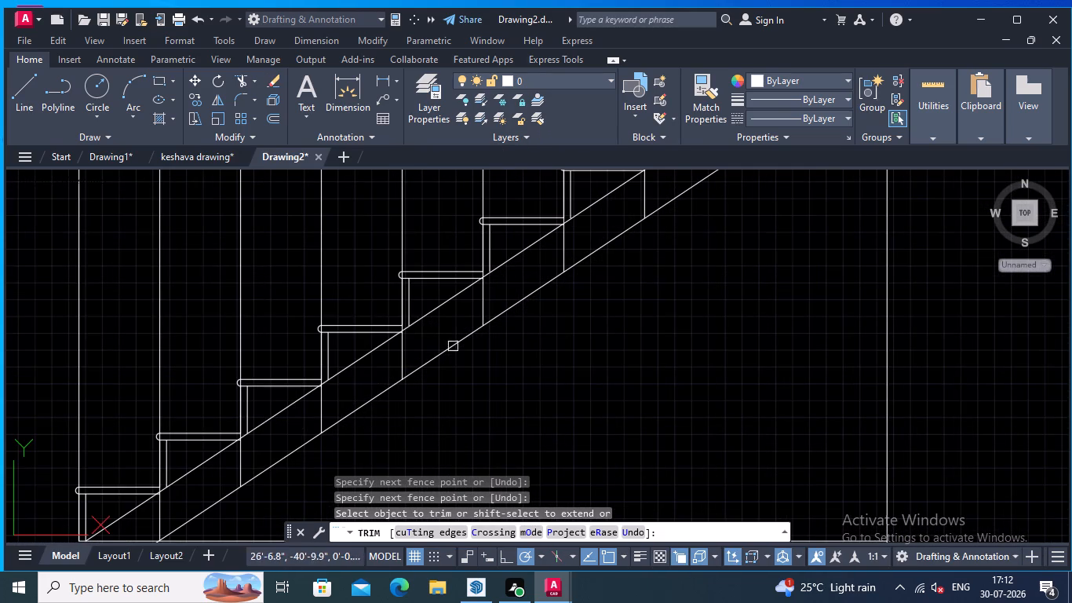
click(232, 473)
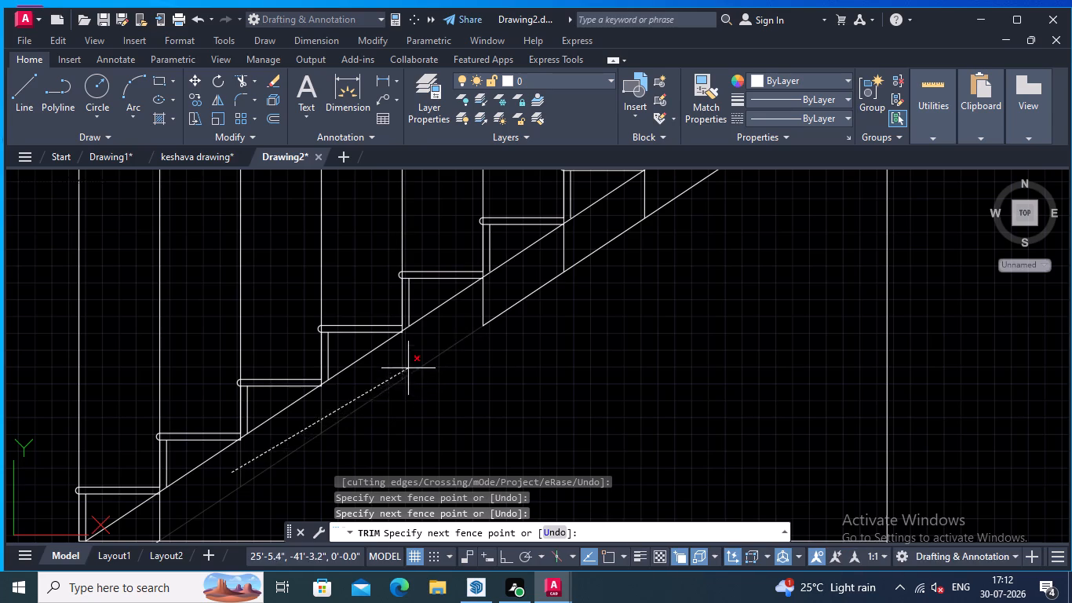
click(600, 228)
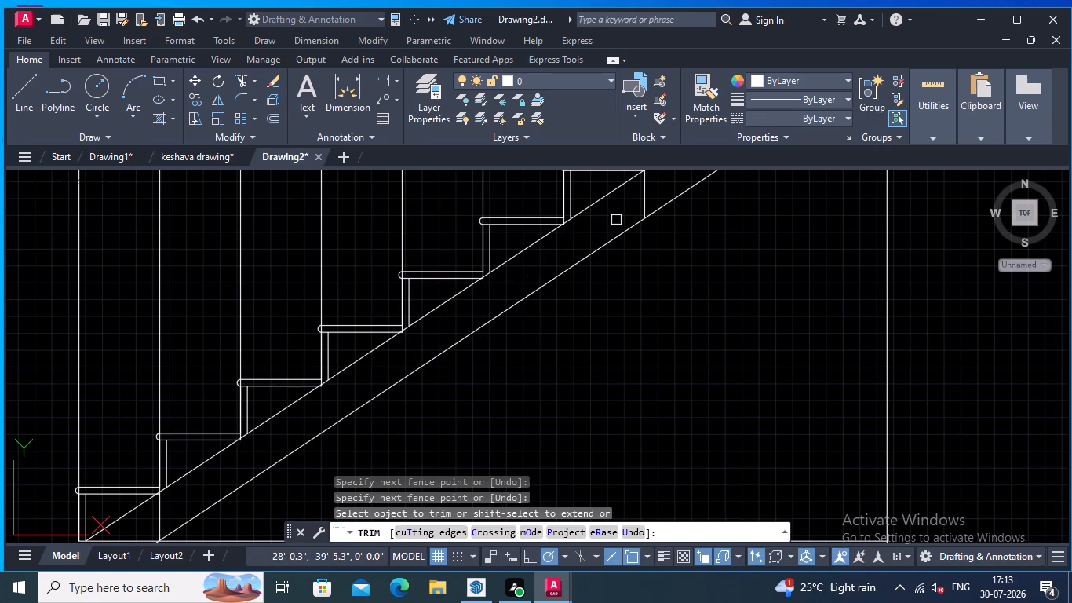
middle_drag(616, 219, 535, 305)
scroll(538, 301, down, 1)
click(538, 299)
click(562, 280)
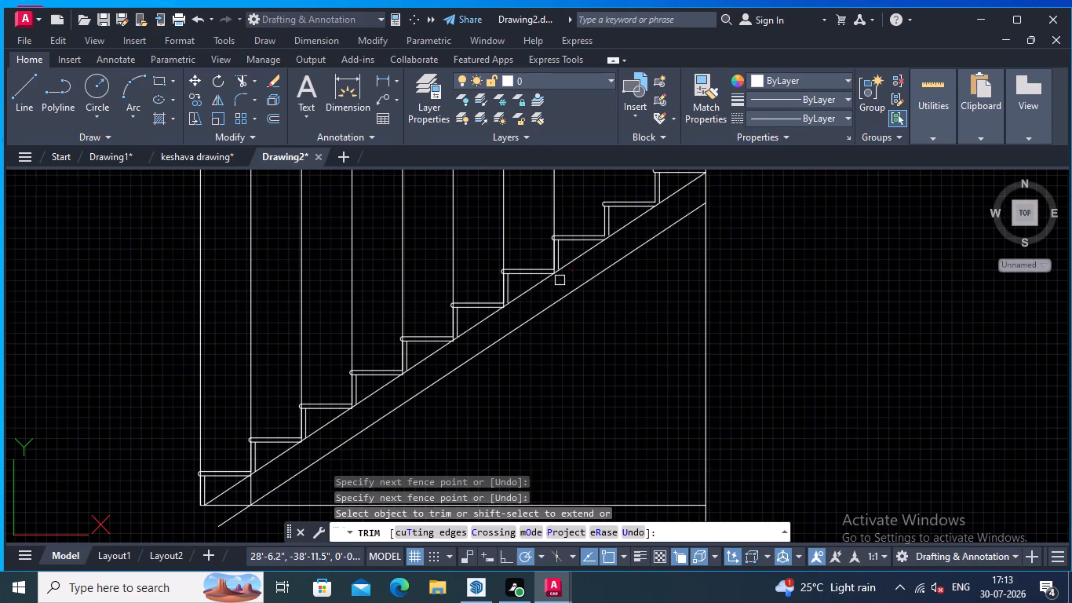
Trim the leftover vertical segment crossing the waist slab at the far end of the first tread.
scroll(553, 288, down, 3)
middle_drag(549, 298, 625, 272)
scroll(552, 306, up, 4)
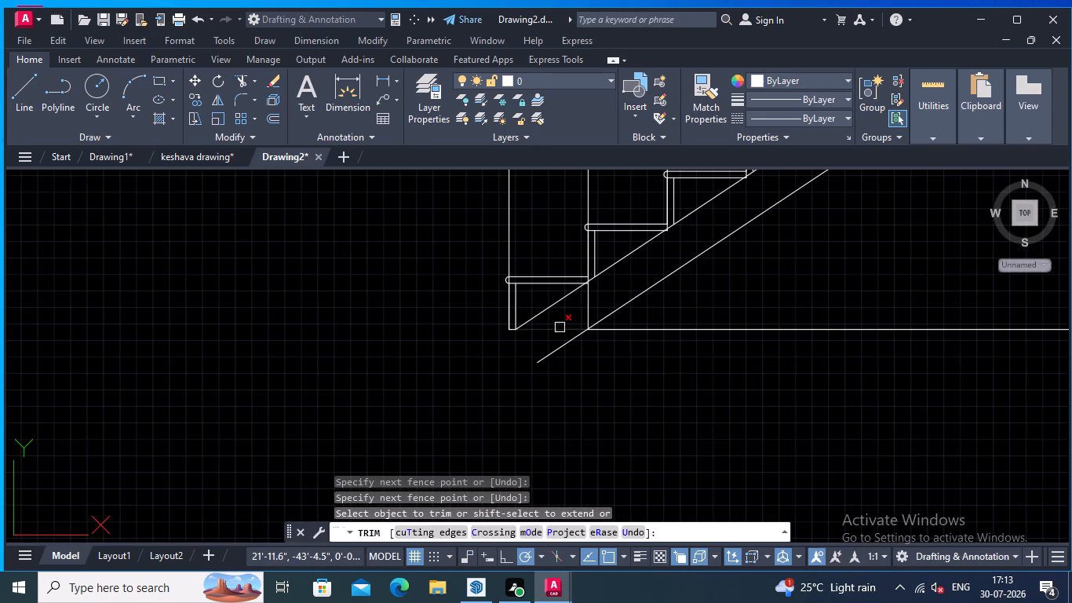
click(567, 313)
click(604, 294)
Trim the lower end of the waist slab's bottom edge where it extends below the ground line.
scroll(605, 288, down, 1)
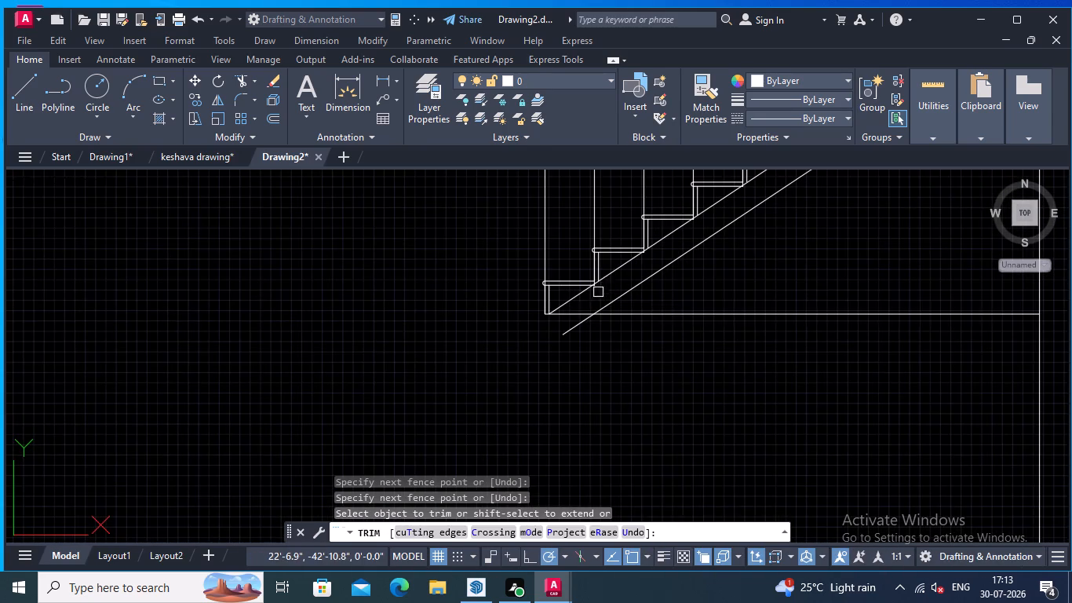
middle_drag(531, 369, 509, 378)
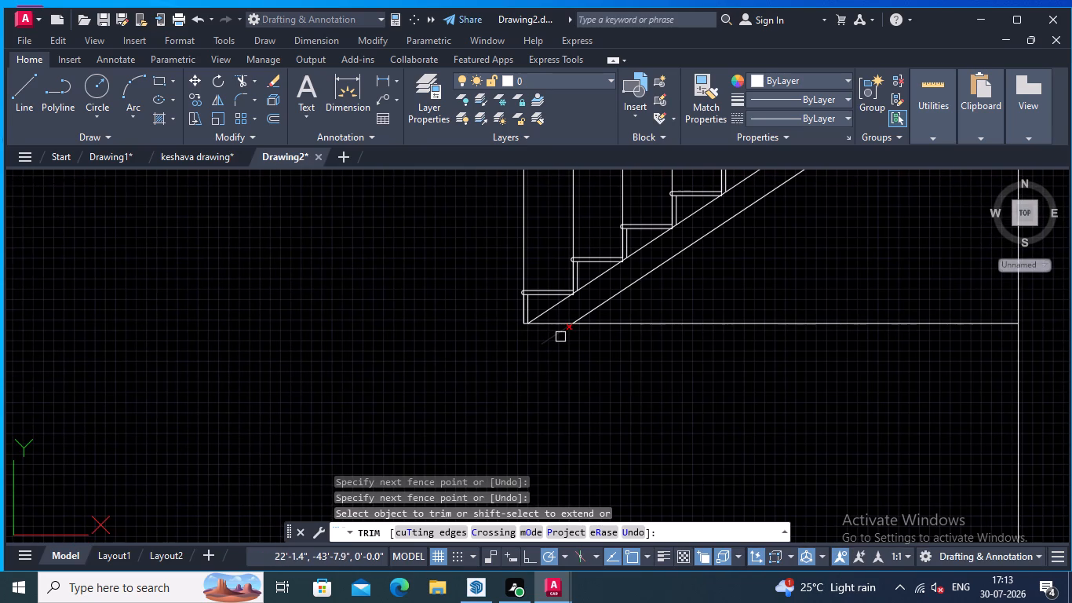
click(560, 338)
Examine the trimmed waist slab along the flight from the first step upward, and finish trimming.
scroll(580, 348, down, 2)
middle_drag(576, 348, 512, 382)
scroll(483, 382, up, 3)
middle_drag(473, 384, 455, 384)
middle_drag(454, 353, 436, 358)
middle_drag(436, 350, 373, 356)
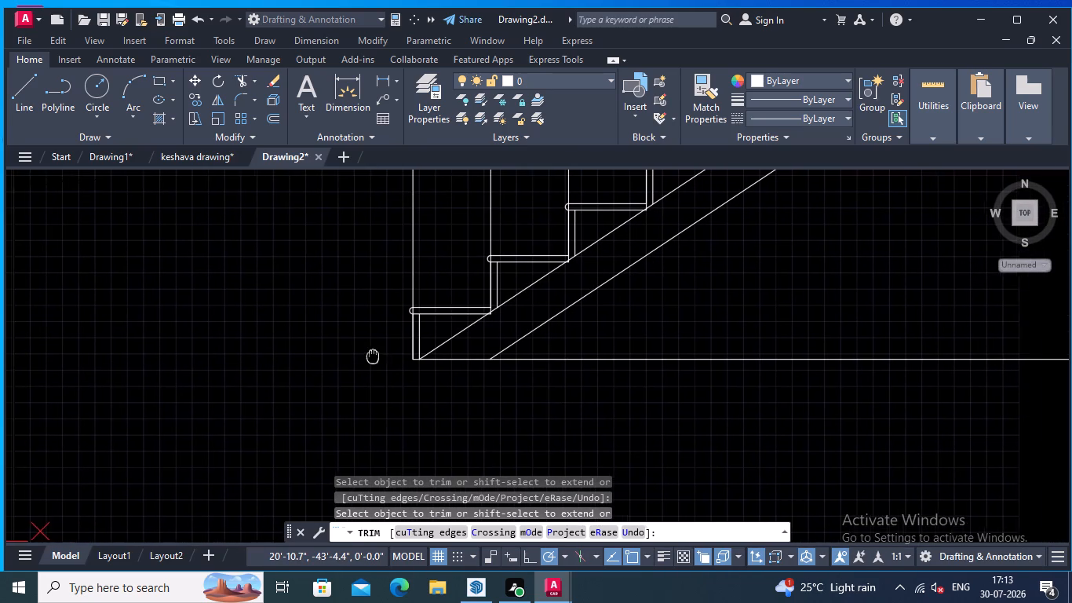
middle_drag(373, 356, 371, 357)
scroll(367, 360, up, 1)
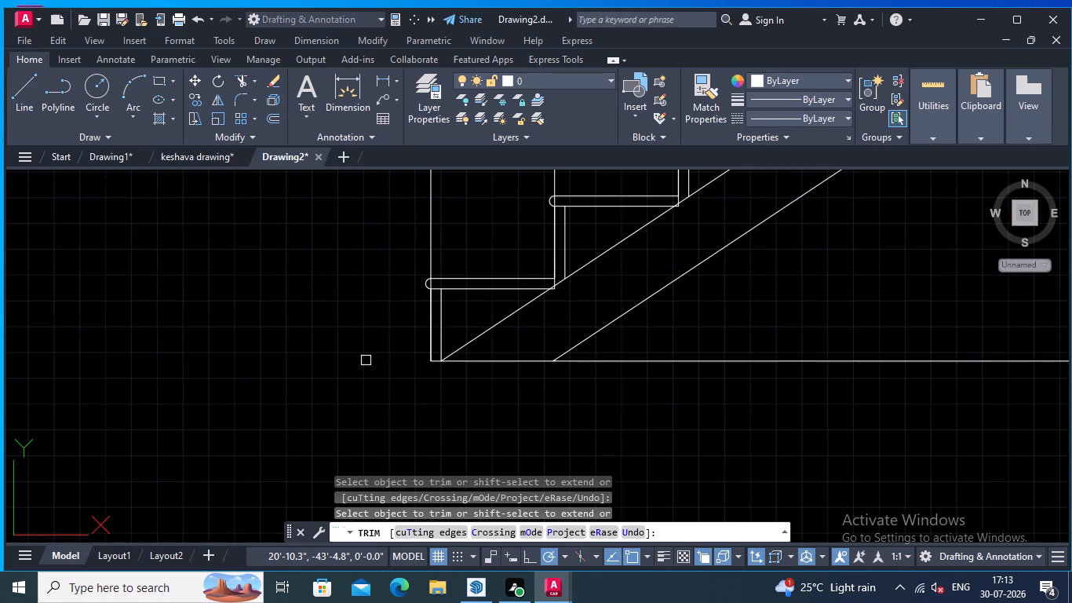
middle_drag(366, 360, 323, 383)
scroll(319, 383, down, 2)
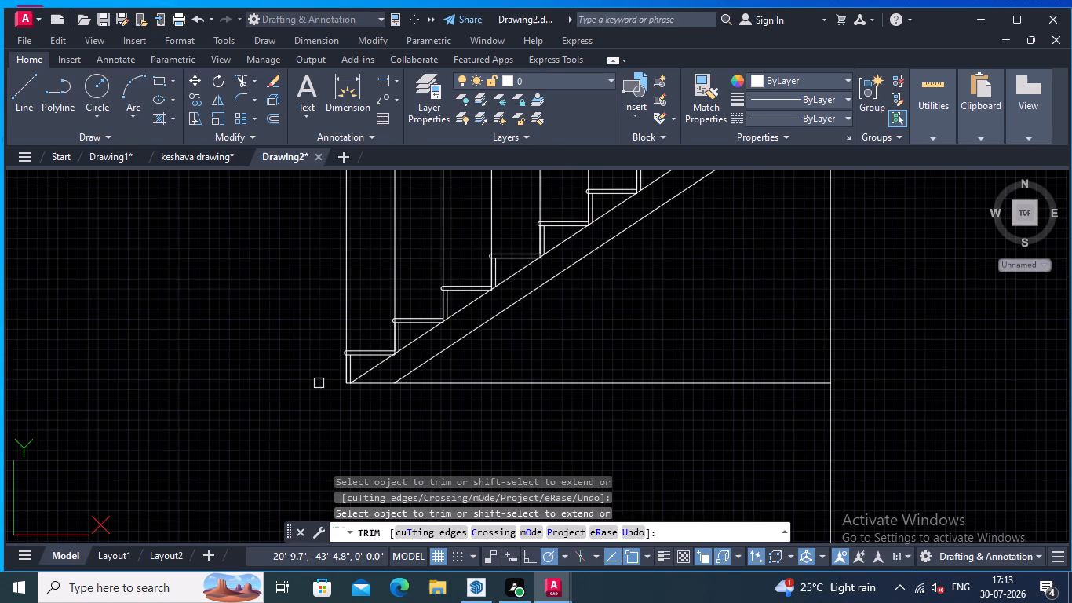
scroll(318, 383, down, 1)
middle_drag(318, 383, 279, 405)
scroll(536, 345, up, 1)
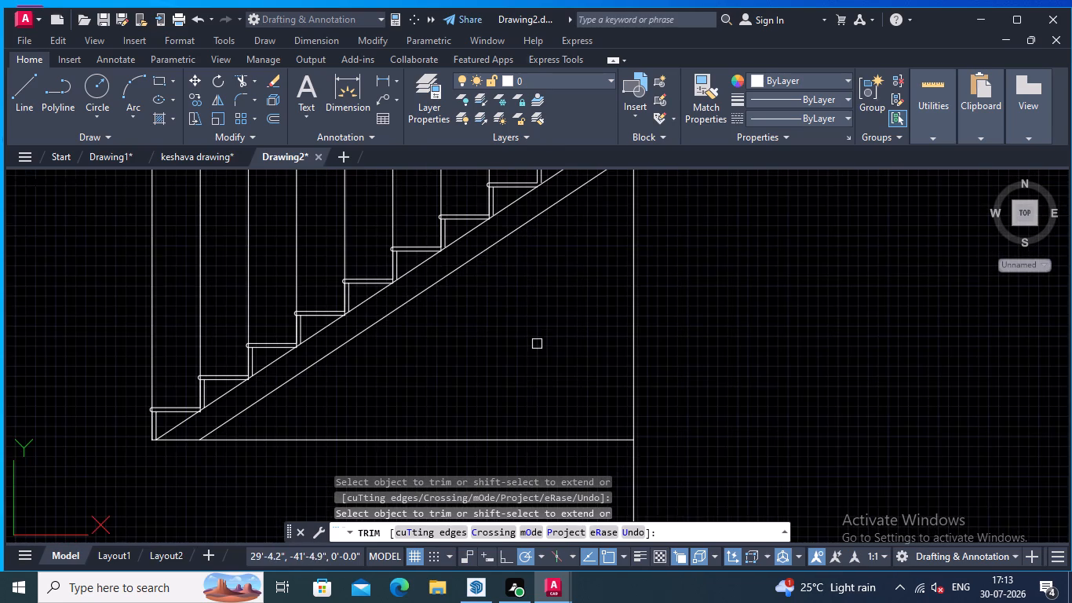
scroll(505, 292, up, 2)
middle_drag(506, 294, 516, 359)
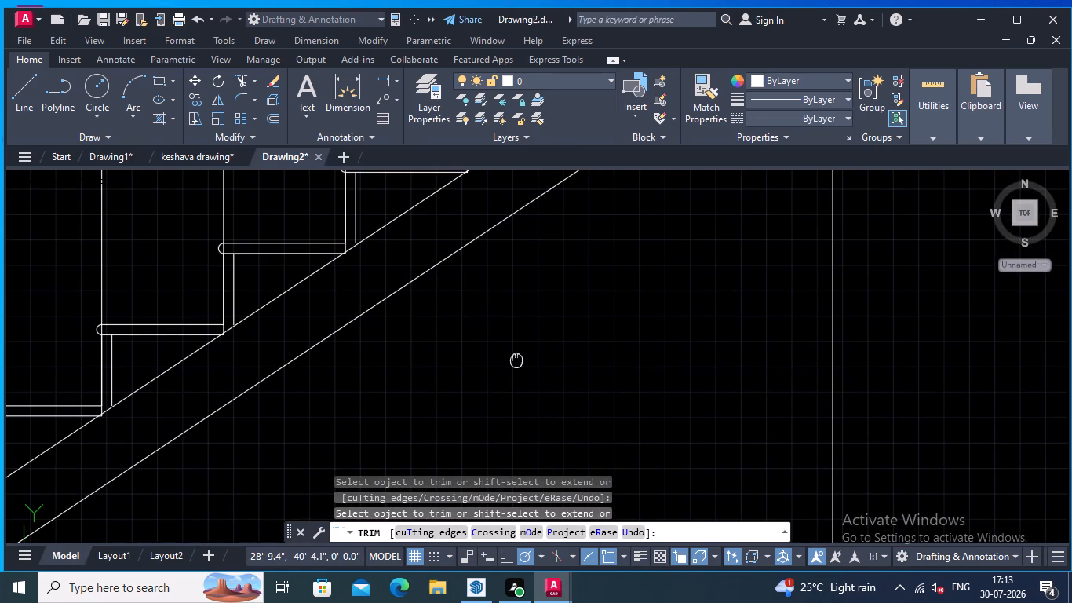
middle_drag(516, 359, 516, 360)
scroll(517, 356, down, 2)
middle_drag(527, 344, 501, 362)
scroll(505, 348, up, 1)
middle_drag(505, 348, 567, 318)
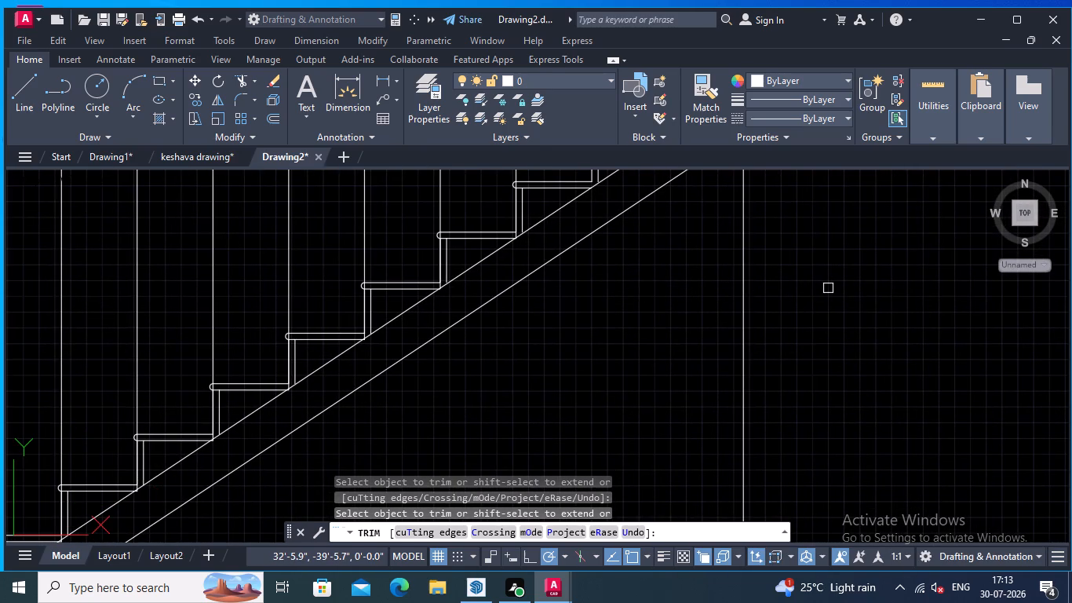
key(Return)
Offset the waist slab's lower sloping line by 0.75 inch toward its underside.
middle_drag(648, 363, 662, 295)
scroll(650, 280, down, 2)
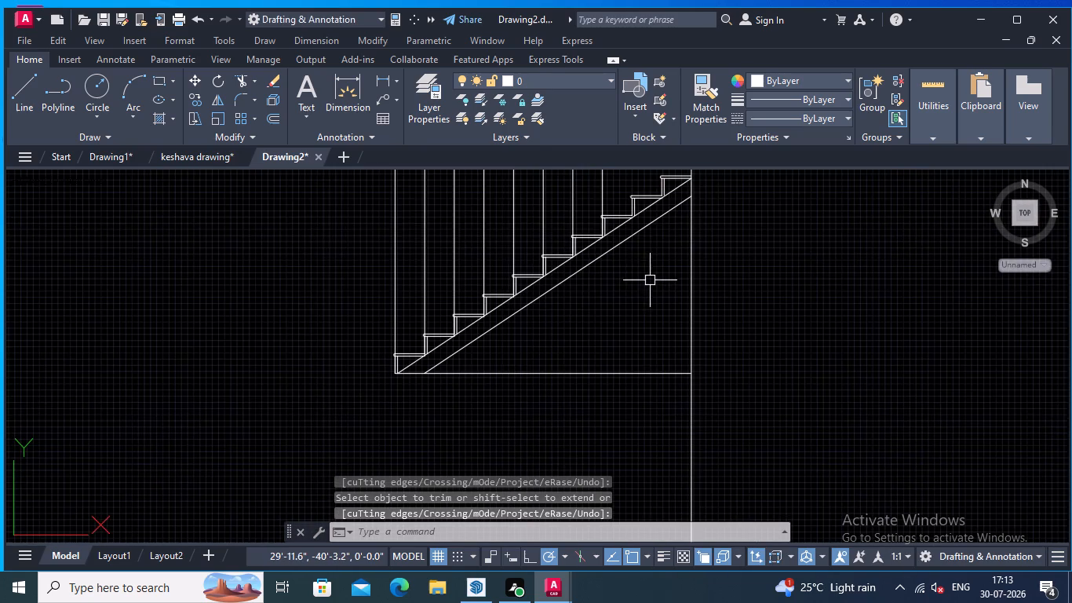
scroll(578, 323, up, 2)
middle_drag(578, 323, 594, 332)
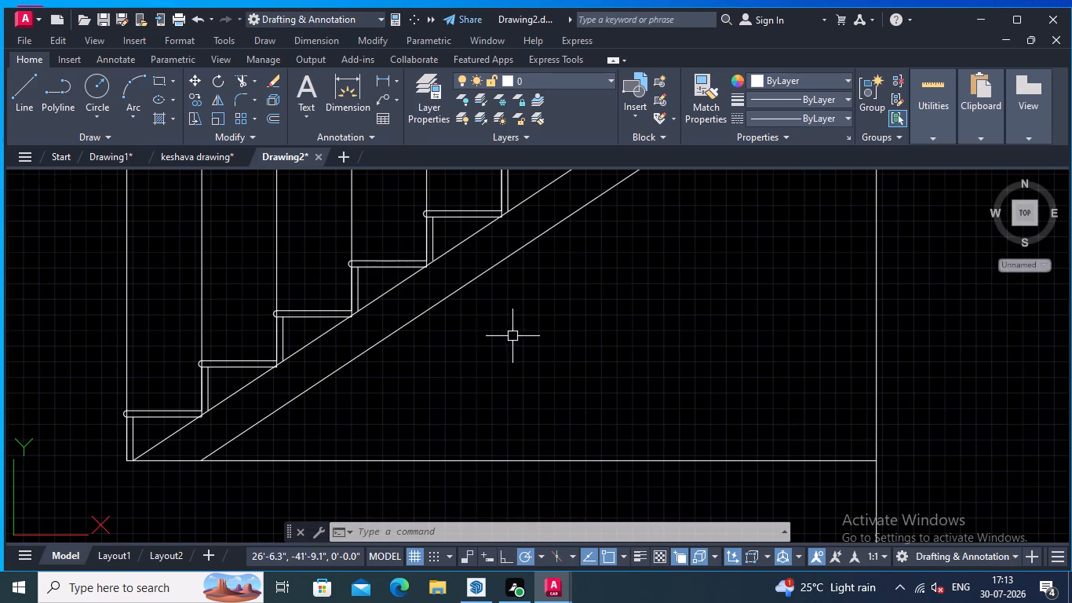
click(274, 119)
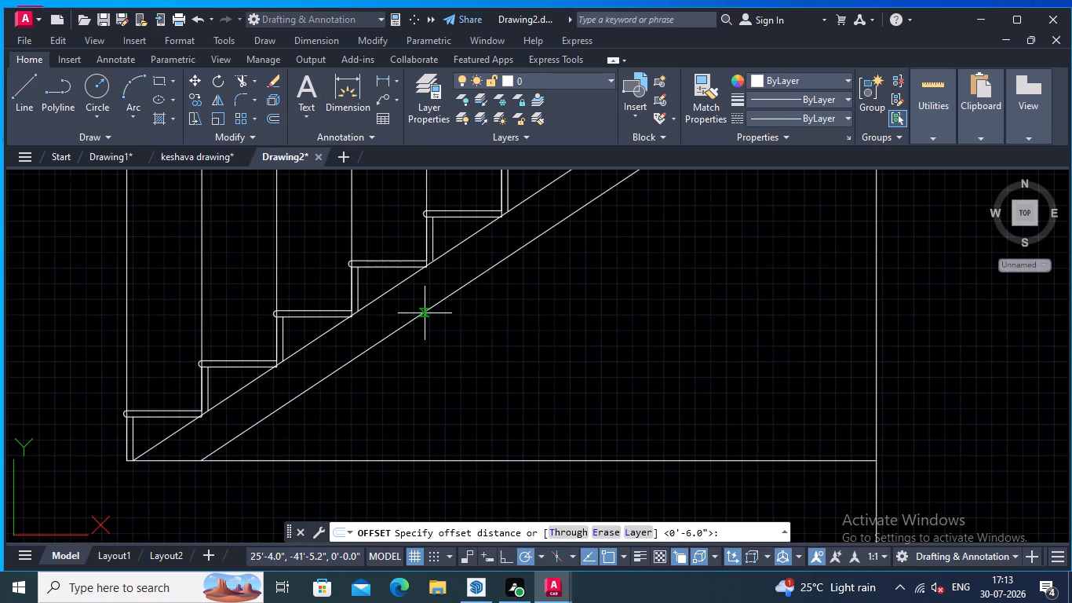
click(427, 313)
text(.75)
key(Return)
click(429, 305)
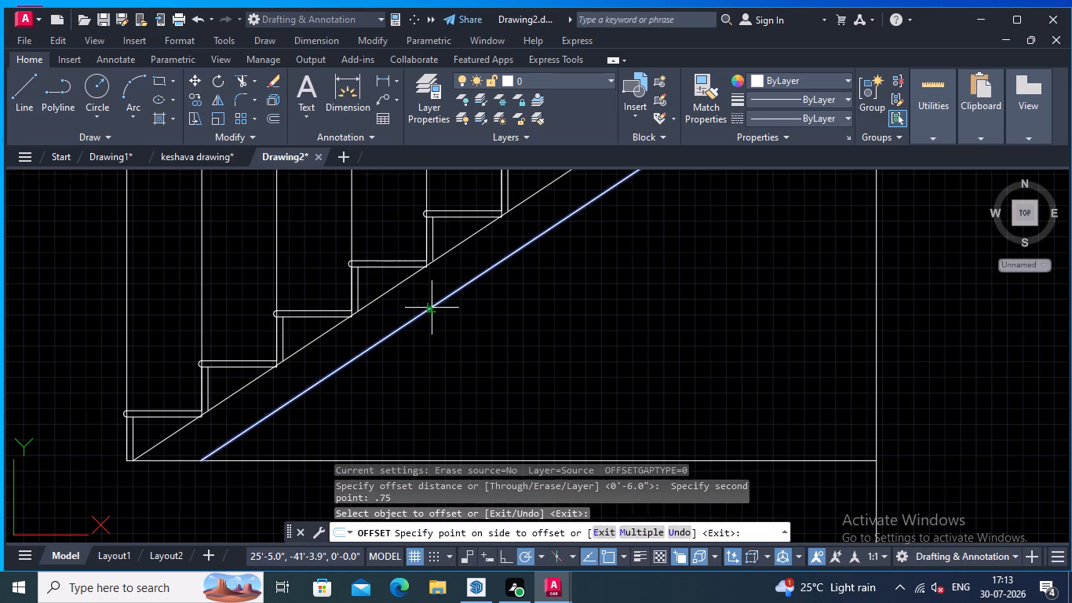
click(447, 331)
Examine the double line under the waist slab along the flight and at the top tread's vertical line.
scroll(483, 305, down, 2)
middle_drag(526, 312, 461, 366)
scroll(520, 358, up, 2)
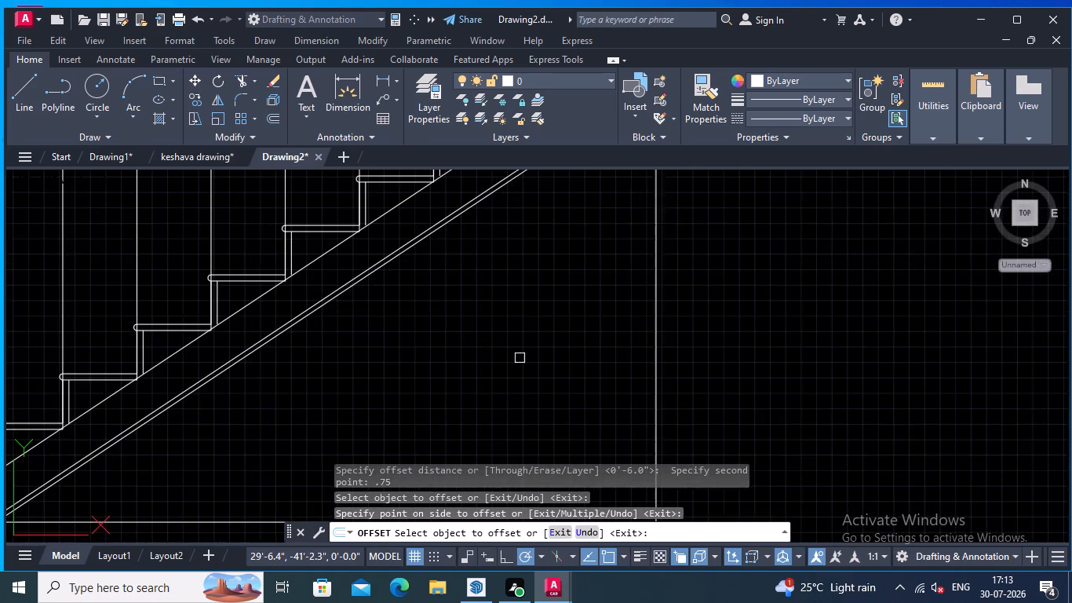
middle_drag(520, 357, 445, 382)
middle_drag(442, 386, 377, 408)
scroll(409, 348, down, 2)
middle_drag(410, 345, 380, 357)
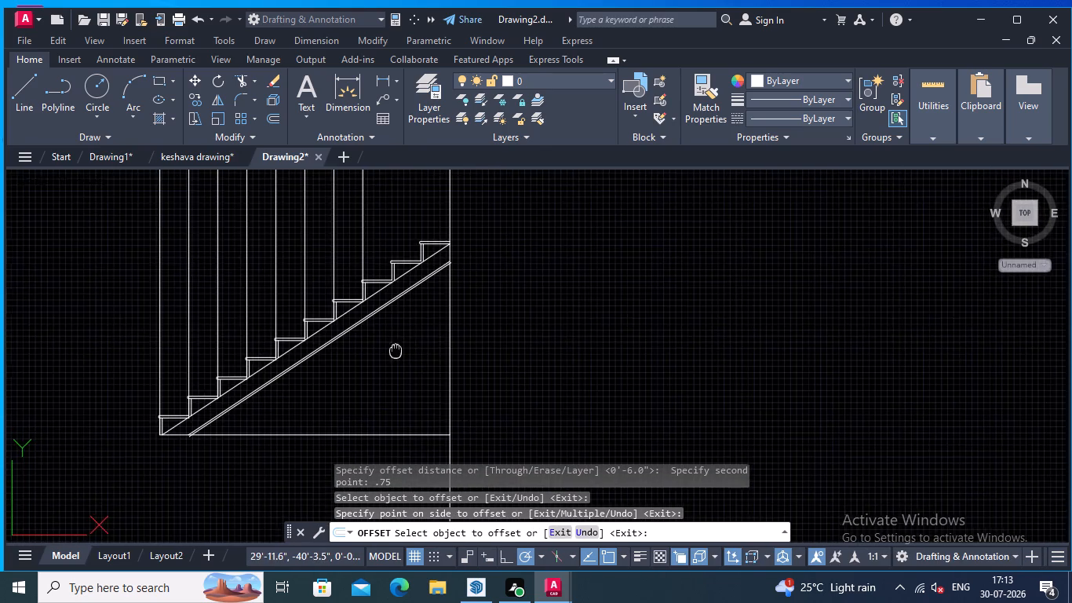
middle_drag(380, 357, 235, 405)
scroll(365, 340, up, 2)
middle_drag(367, 338, 399, 350)
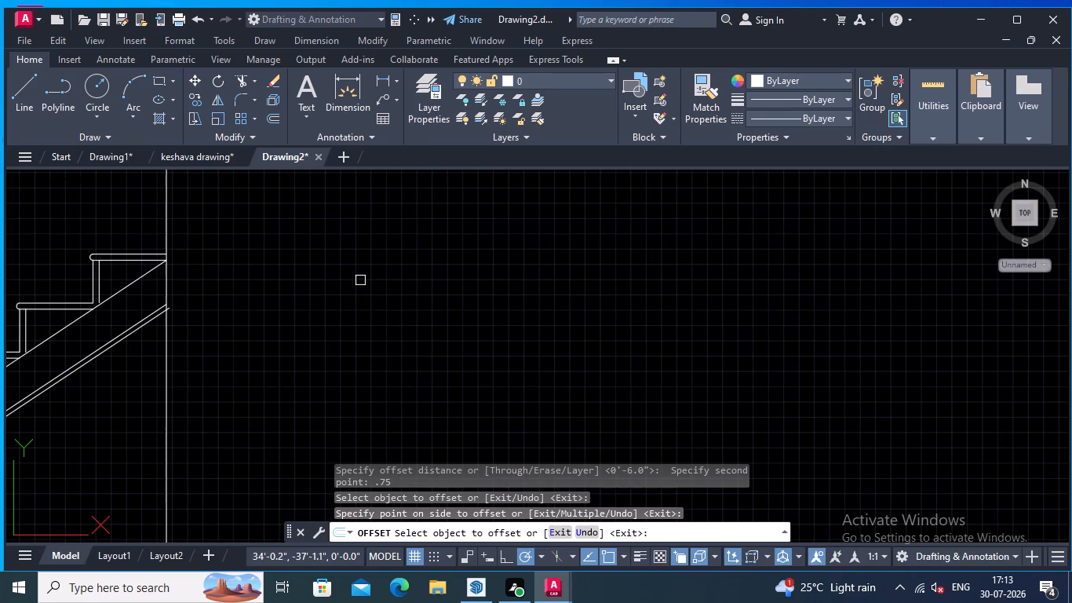
middle_drag(342, 320, 396, 335)
middle_drag(351, 320, 425, 327)
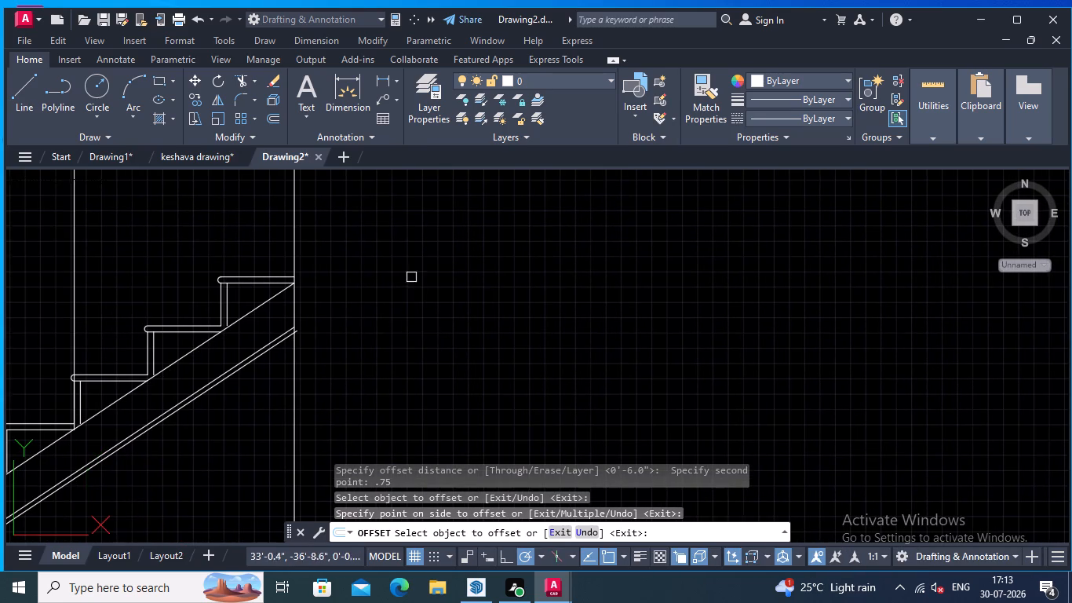
middle_drag(401, 320, 506, 320)
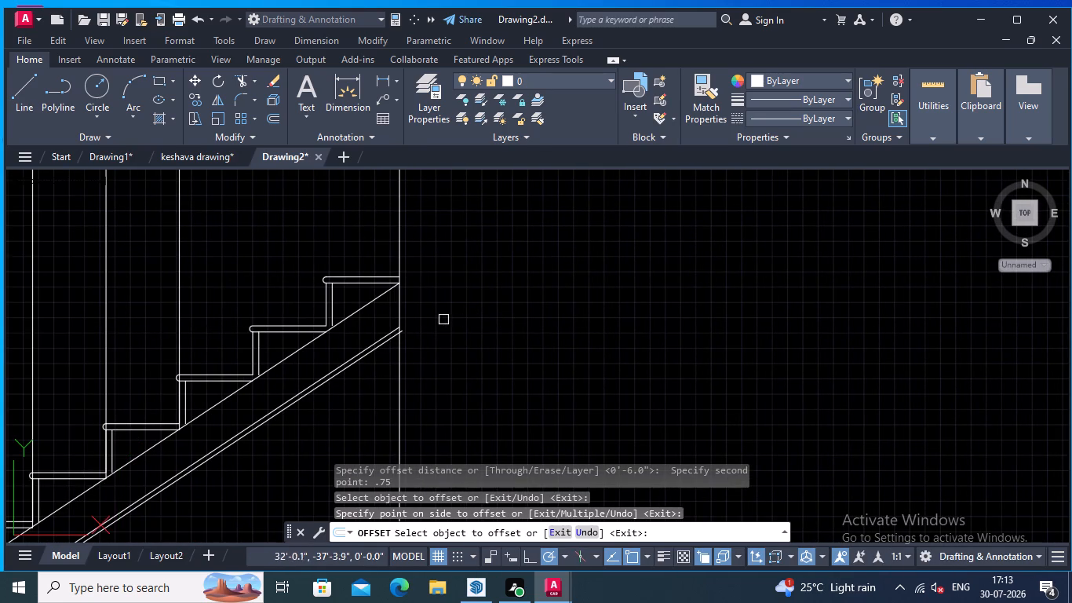
middle_drag(443, 320, 469, 342)
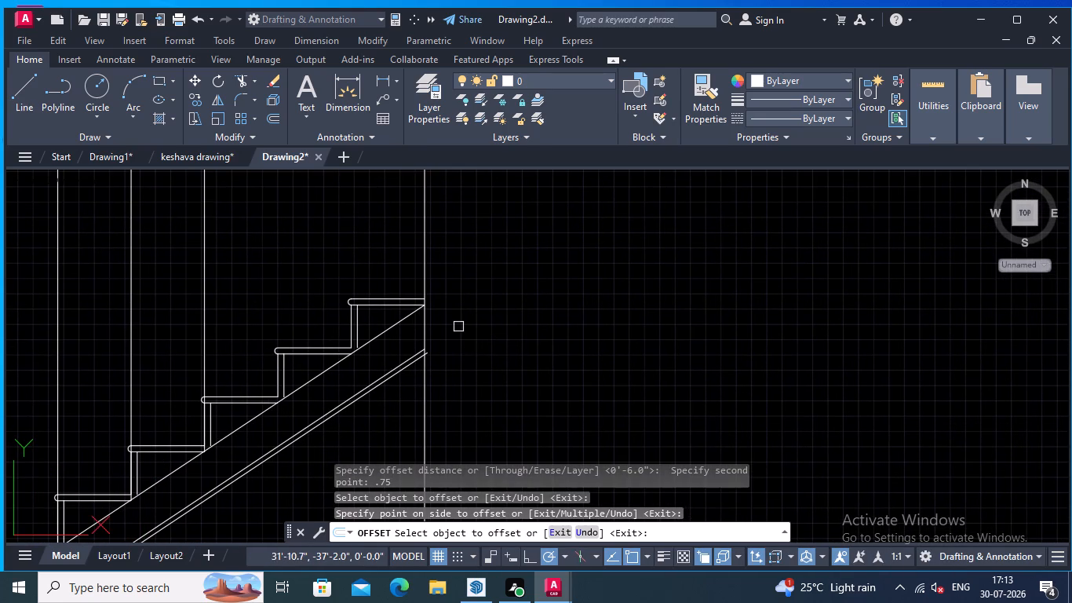
Examine the waist slab's double underside line along the flight and at the top tread, and finish offsetting.
scroll(438, 316, down, 2)
middle_drag(503, 307, 484, 342)
middle_drag(474, 328, 584, 272)
scroll(574, 276, down, 1)
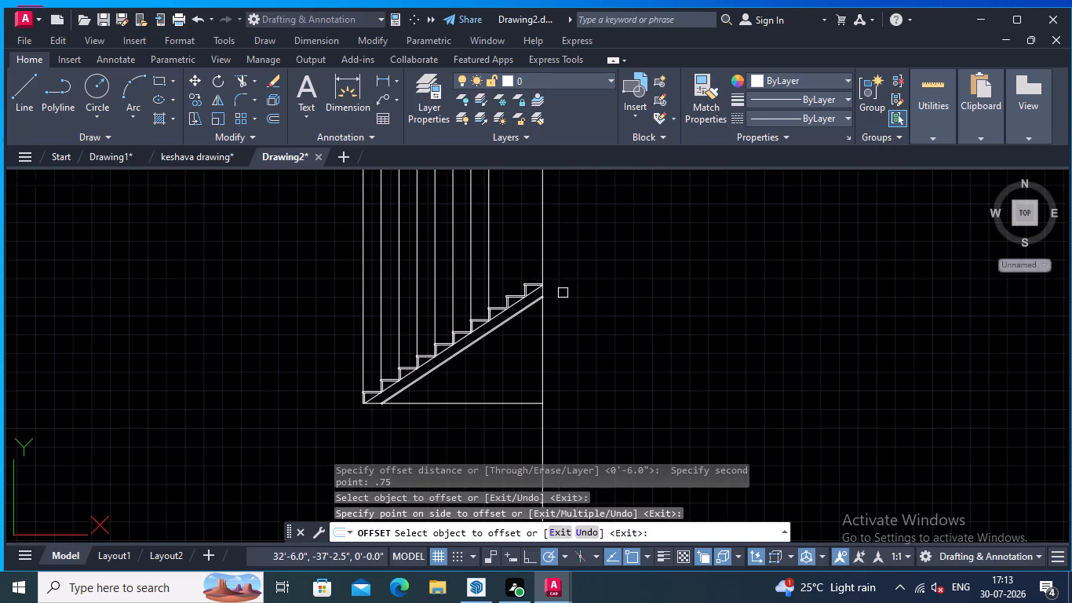
scroll(563, 293, up, 1)
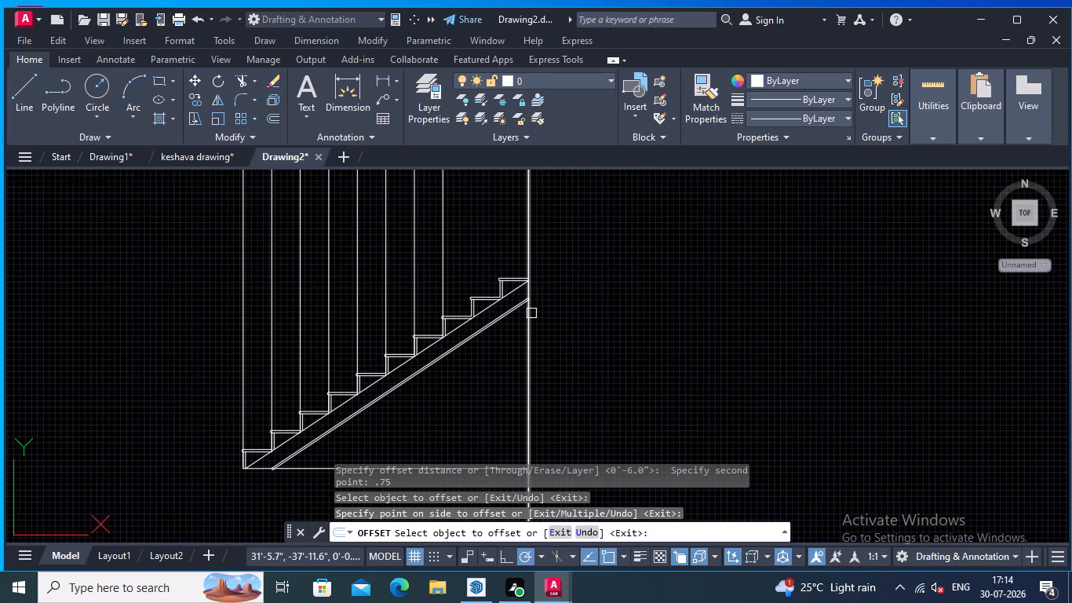
middle_drag(221, 320, 271, 367)
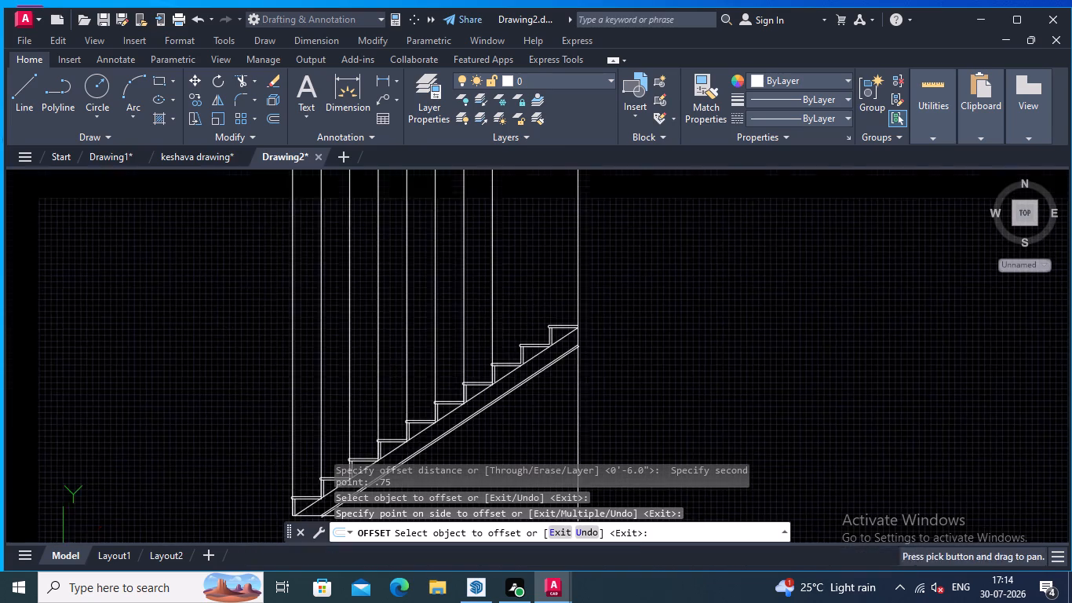
scroll(257, 301, down, 1)
middle_drag(253, 303, 385, 299)
key(Escape)
Copy the loose nosed step profile by its outer riser's bottom endpoint onto the upper end corner of the flight's top tread.
scroll(322, 297, down, 4)
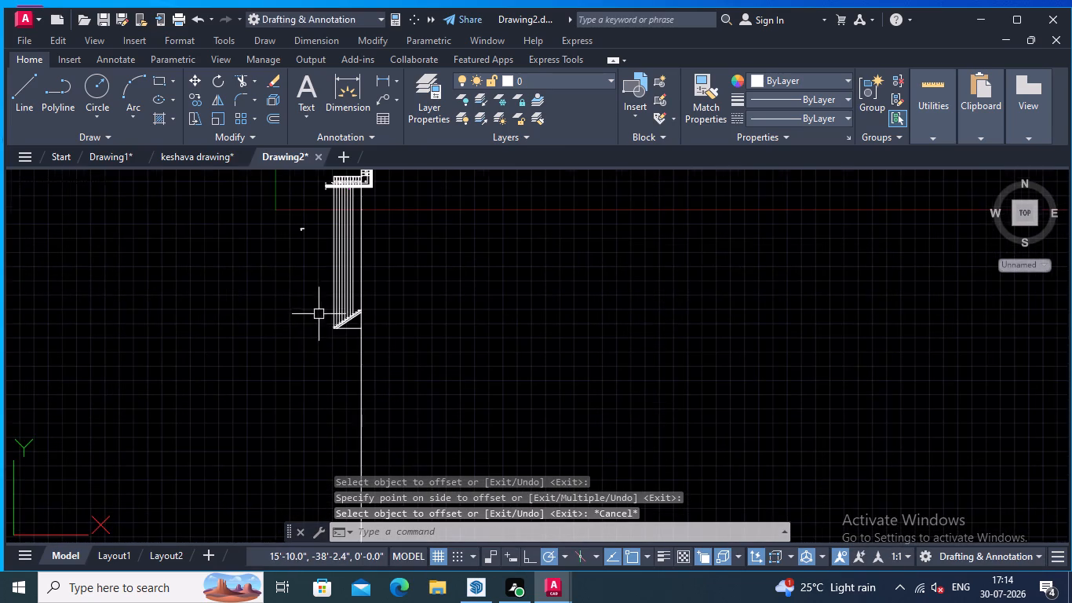
middle_click(299, 316)
middle_drag(311, 210, 334, 321)
scroll(331, 331, up, 3)
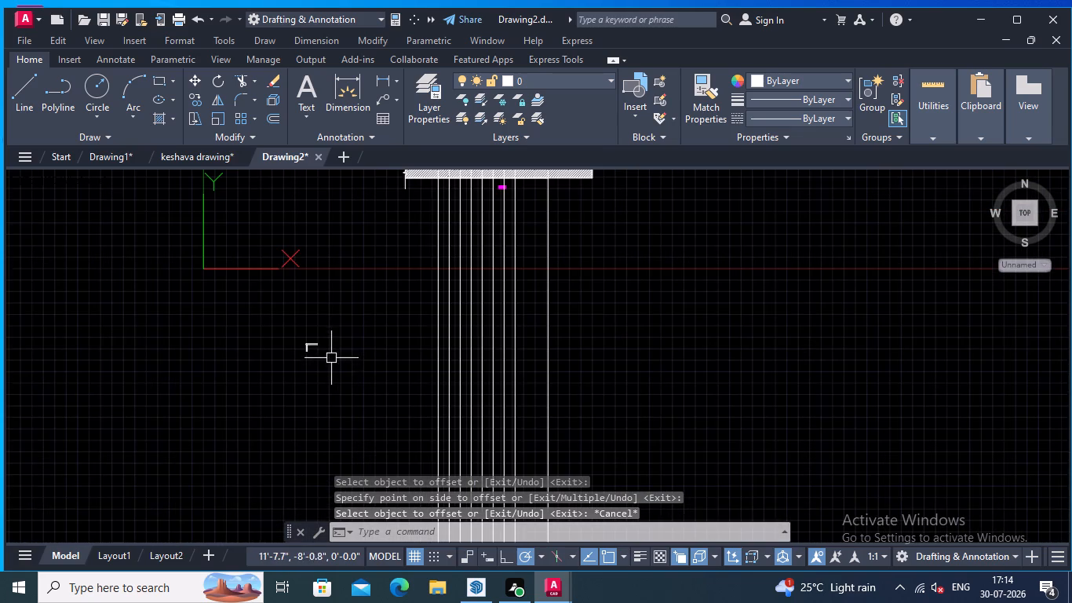
click(333, 371)
click(303, 331)
middle_drag(307, 325, 396, 313)
right_click(396, 312)
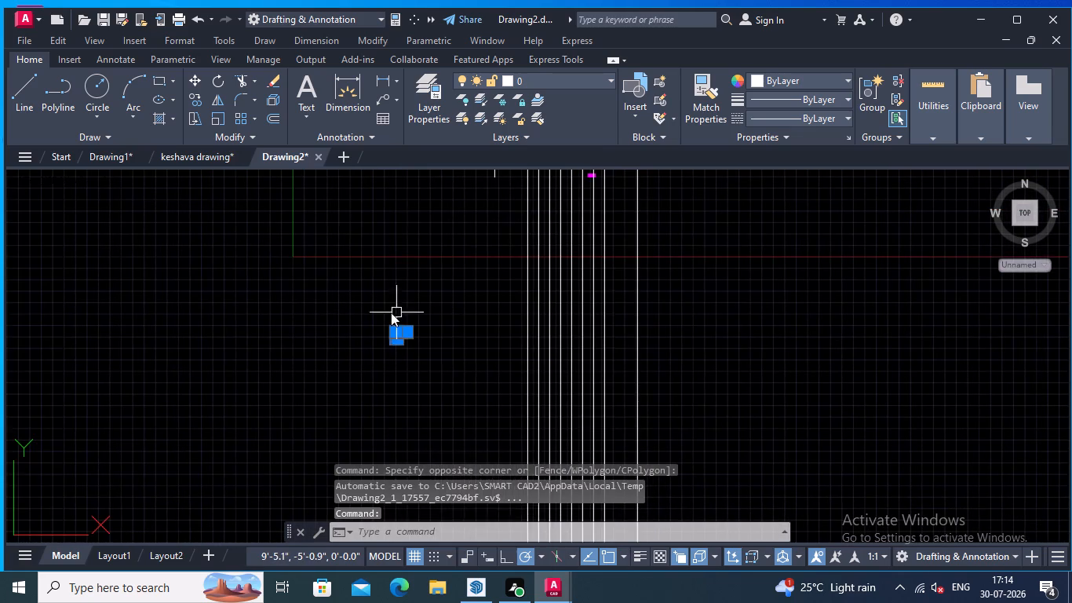
click(423, 338)
scroll(391, 334, up, 4)
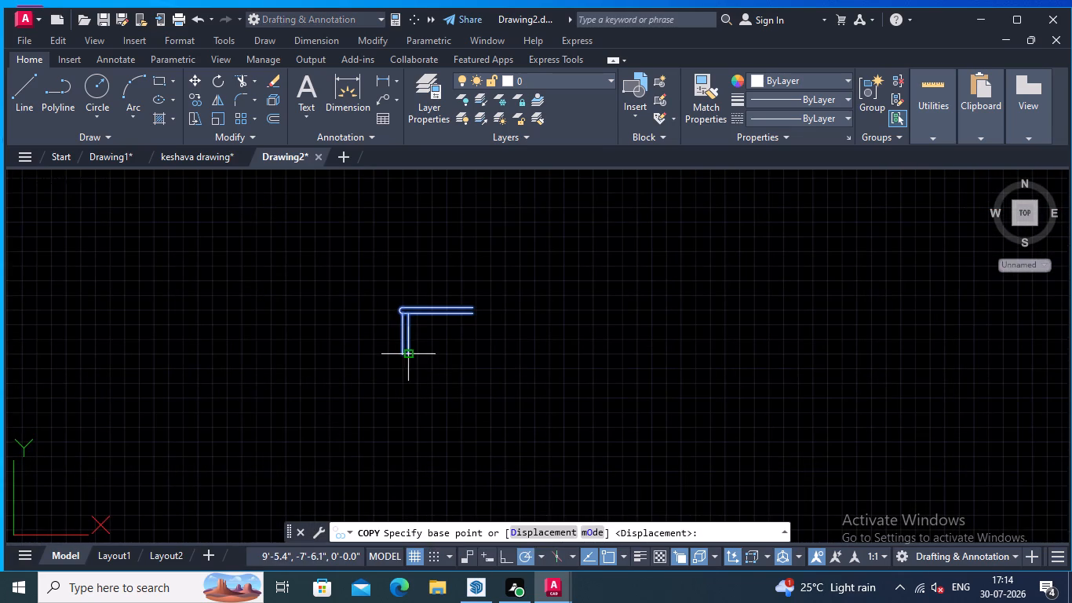
scroll(398, 356, up, 2)
click(400, 349)
scroll(439, 345, down, 1)
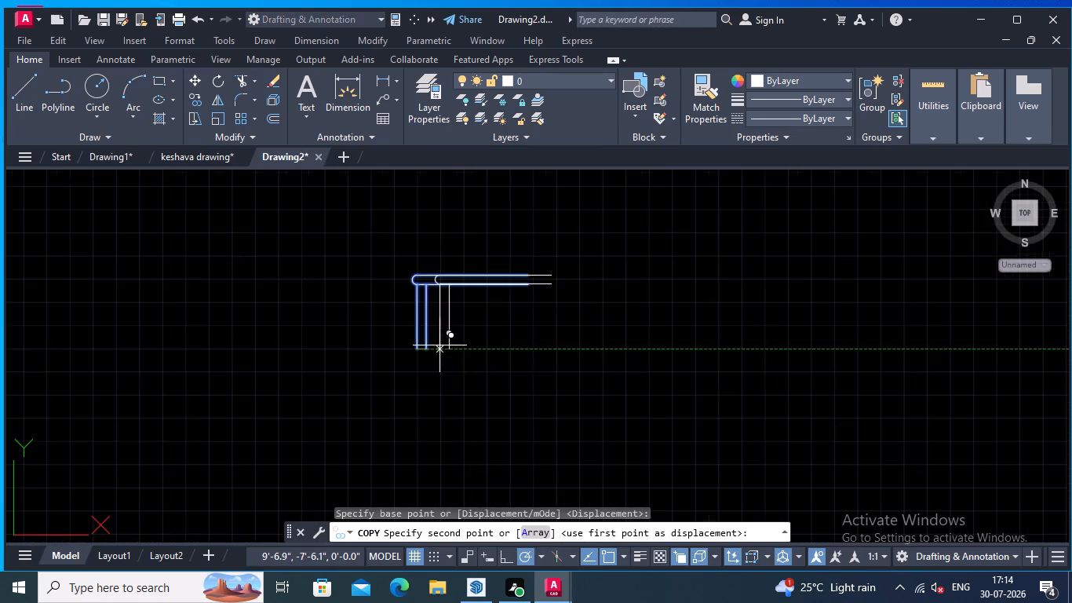
middle_drag(435, 371, 210, 309)
scroll(301, 332, down, 3)
middle_drag(487, 389, 155, 283)
scroll(244, 312, down, 3)
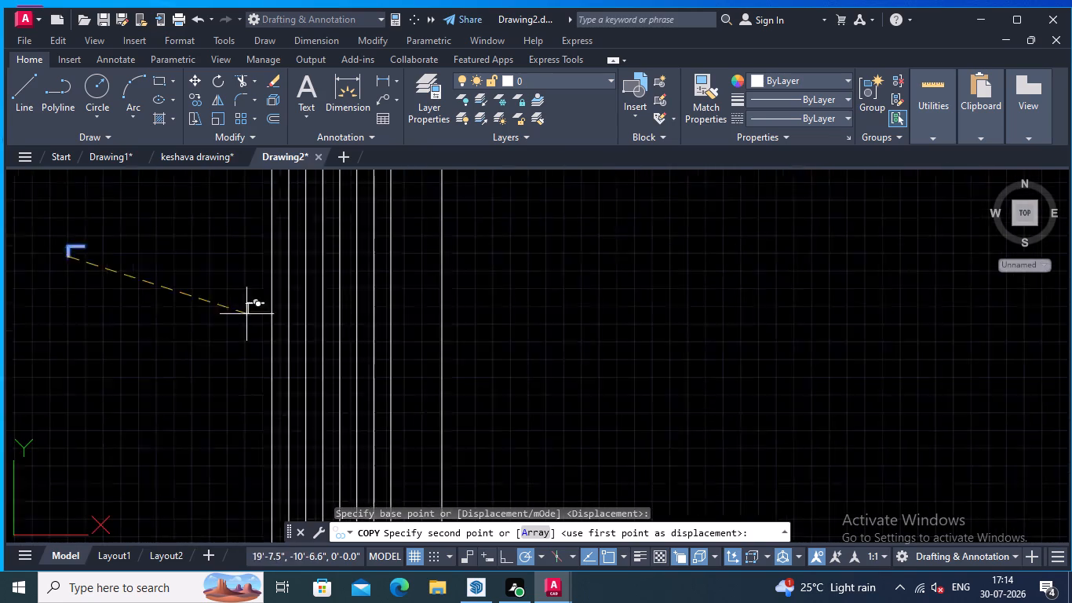
middle_drag(364, 360, 738, 188)
scroll(723, 283, up, 3)
middle_drag(700, 351, 718, 254)
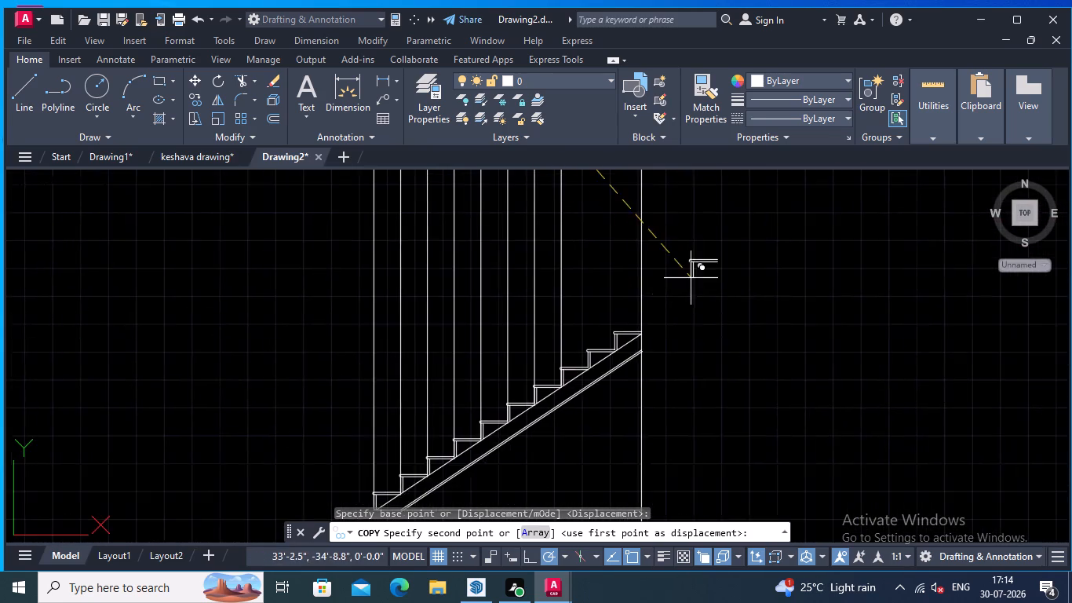
scroll(679, 294, up, 3)
middle_drag(633, 342, 703, 240)
scroll(579, 315, up, 2)
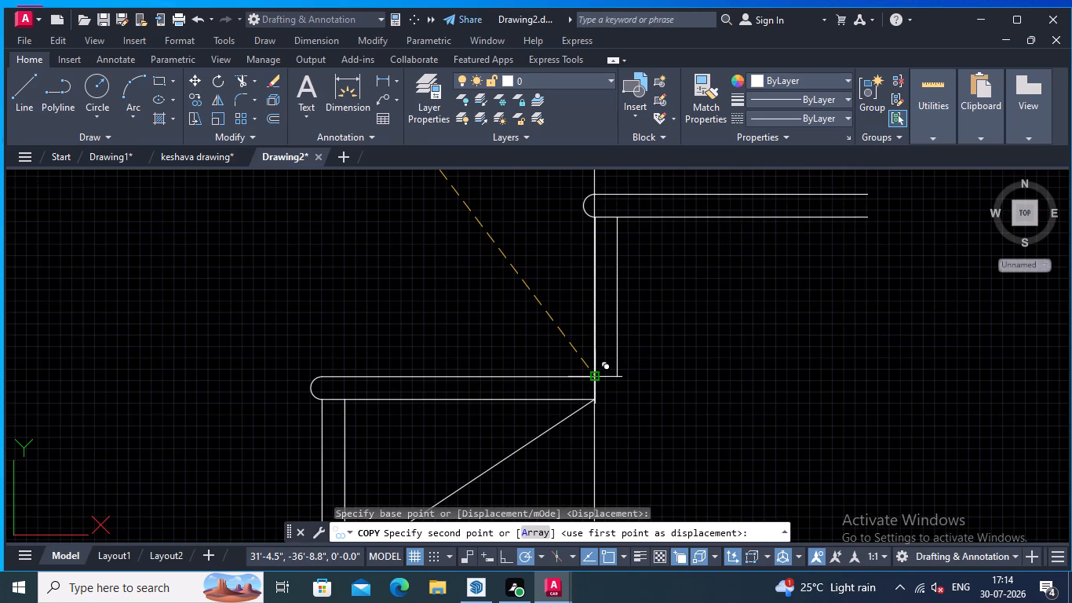
scroll(600, 371, up, 2)
click(580, 387)
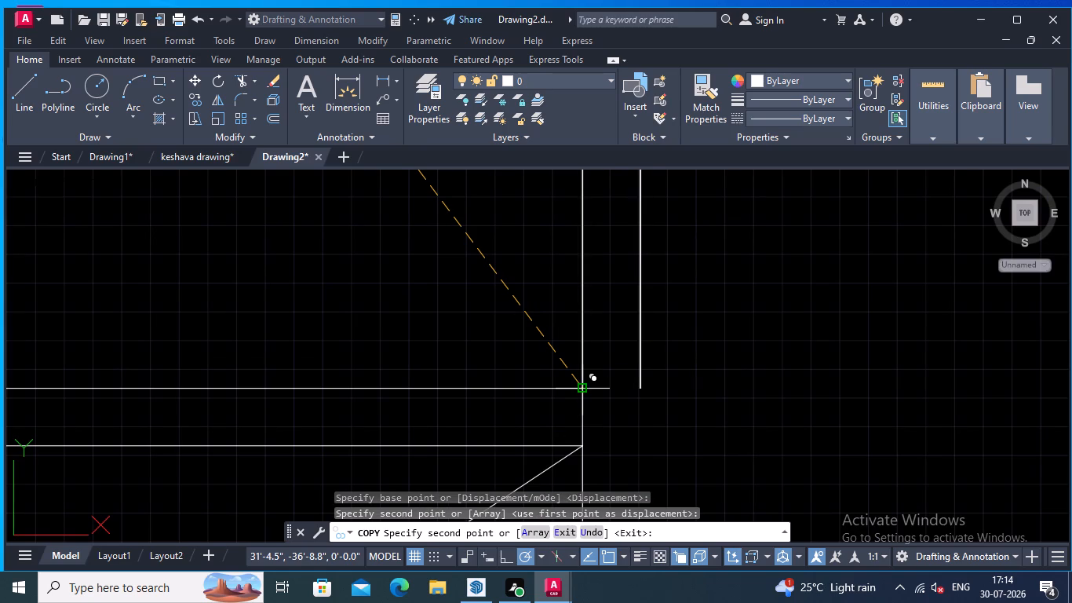
scroll(650, 368, down, 3)
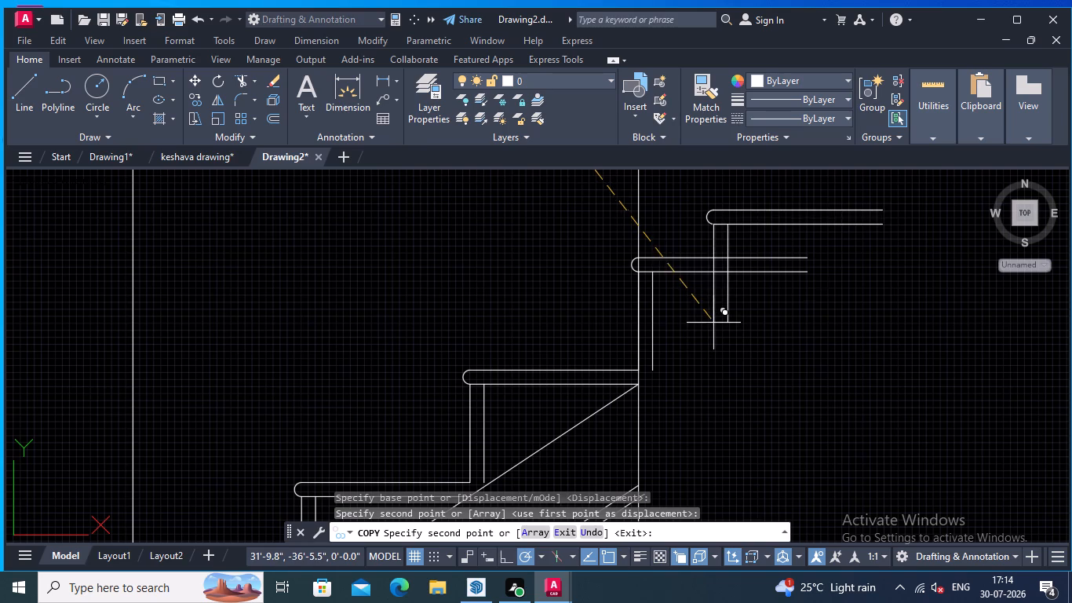
key(Escape)
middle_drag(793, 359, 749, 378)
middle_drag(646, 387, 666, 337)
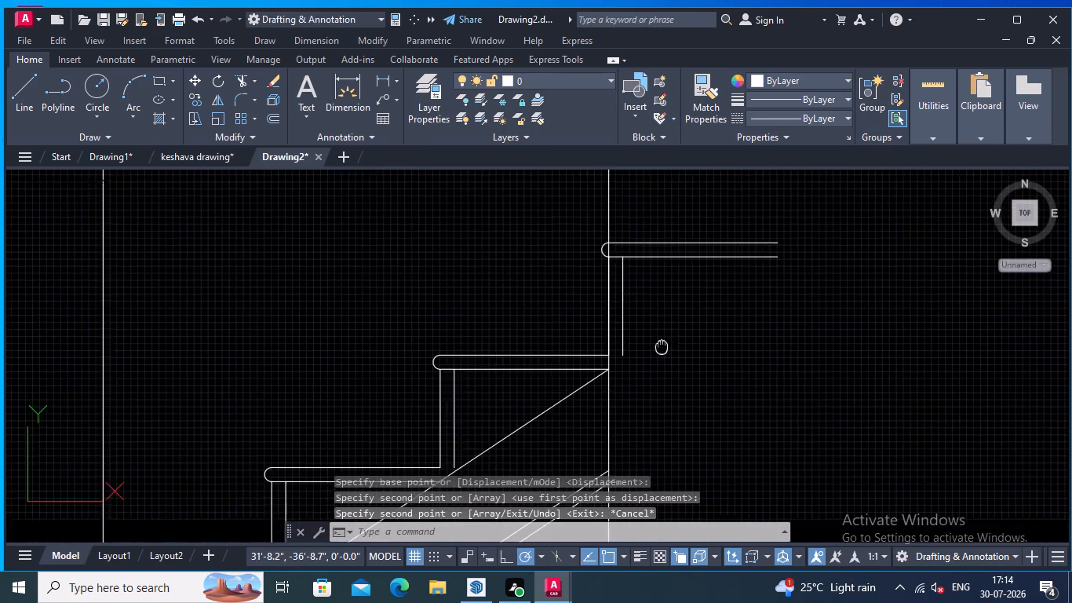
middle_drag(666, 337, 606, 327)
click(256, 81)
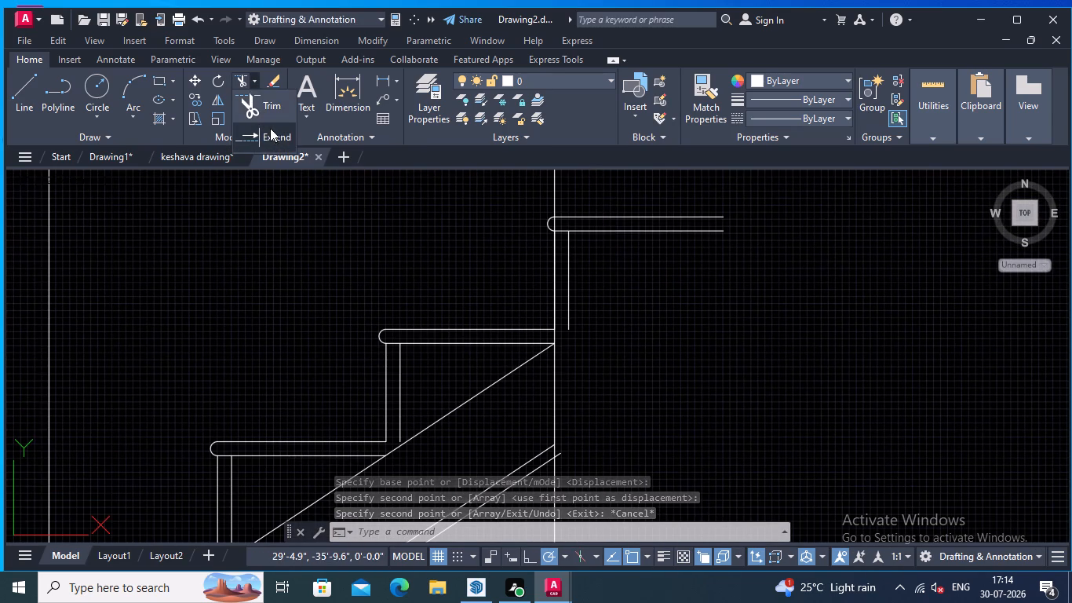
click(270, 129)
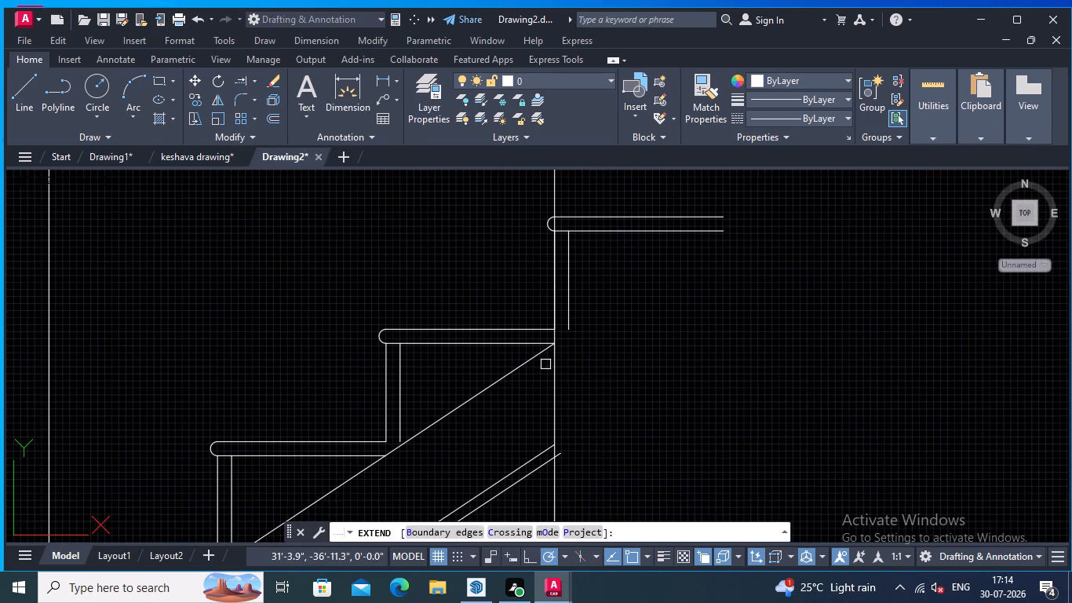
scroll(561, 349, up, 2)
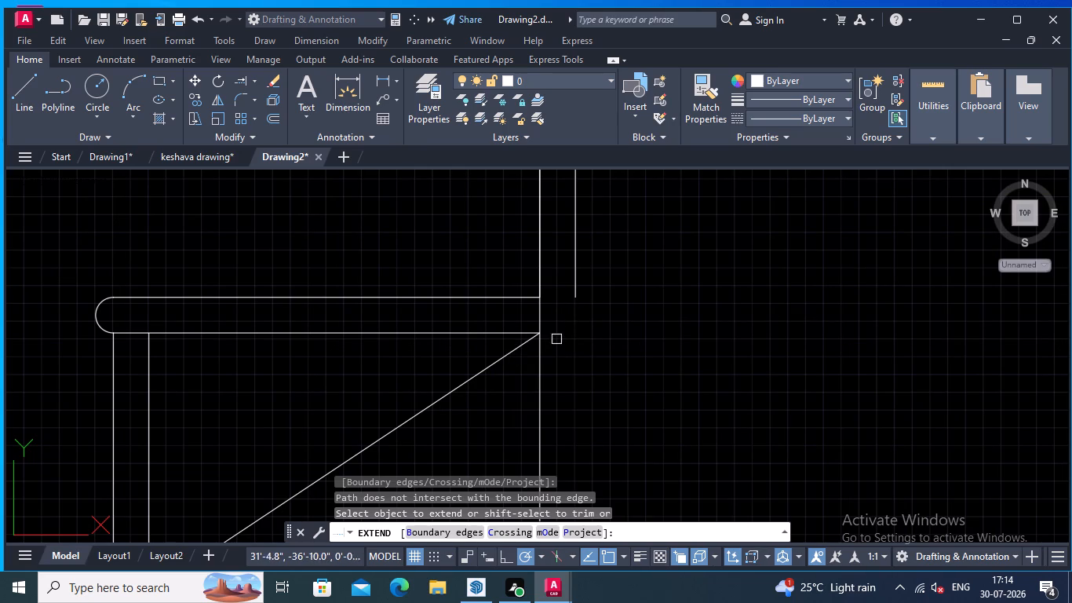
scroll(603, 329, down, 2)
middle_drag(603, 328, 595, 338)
Draw a short line continuing the waist slab's upper slope from the top tread's lower end corner past the new riser.
click(28, 85)
scroll(487, 359, up, 2)
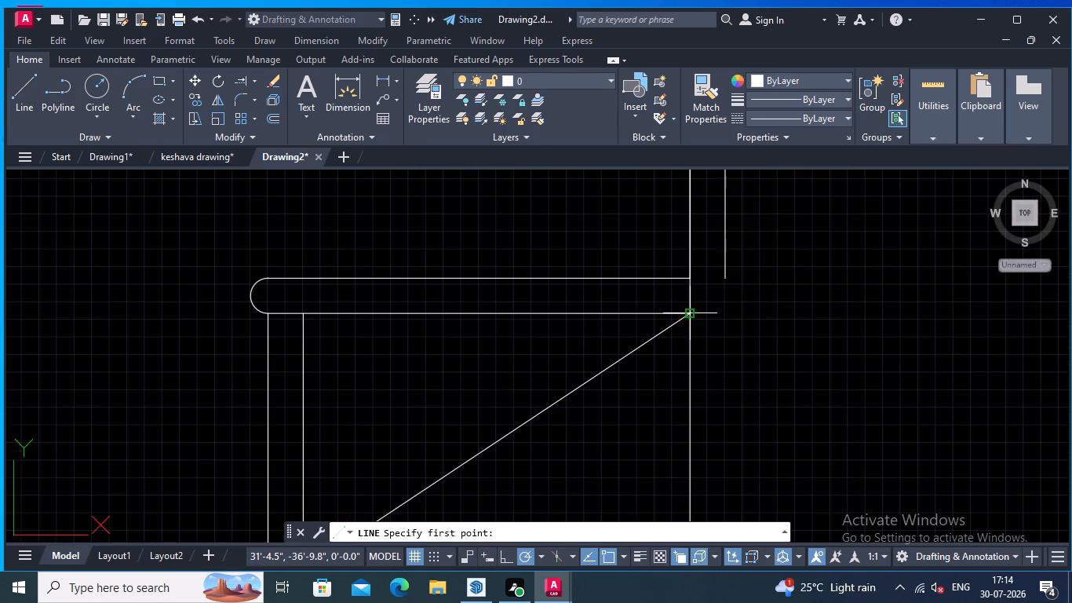
click(691, 314)
click(777, 255)
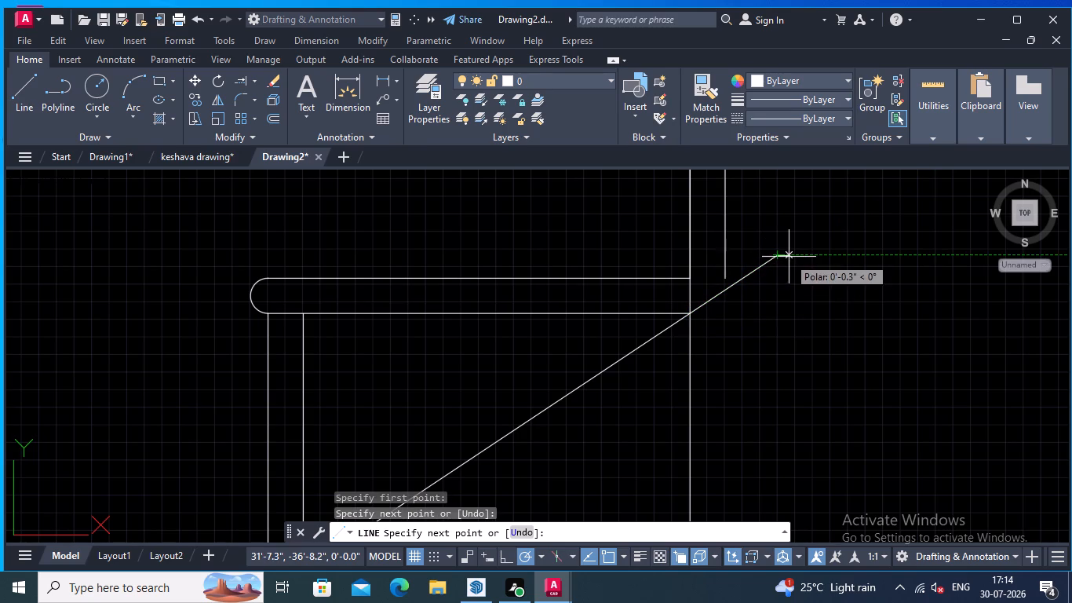
key(Escape)
Extend the new riser's inner line down to the short sloping line.
text(EX)
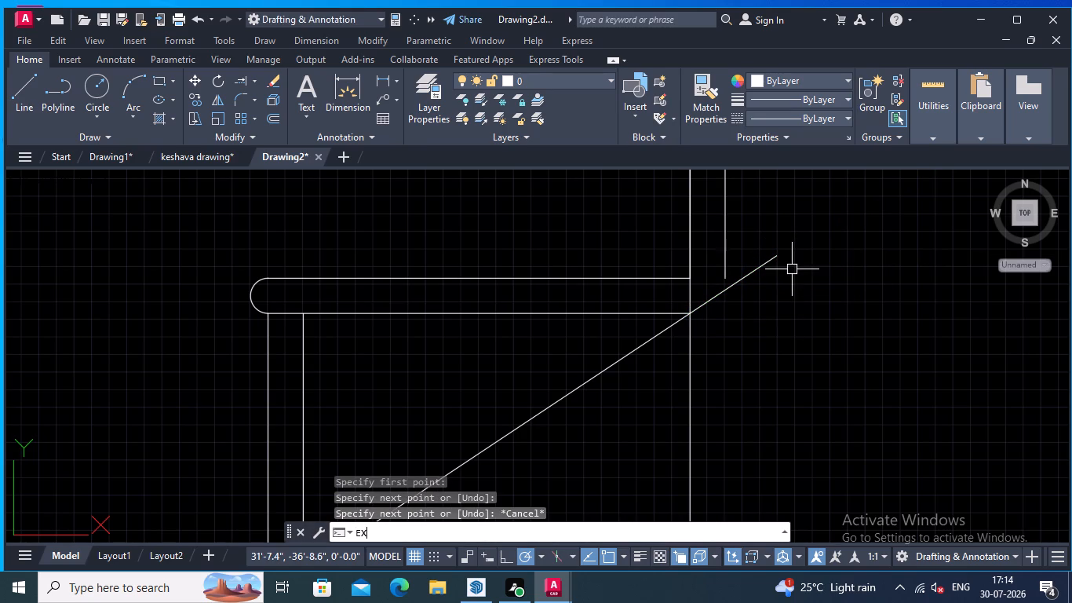
key(shift+Return)
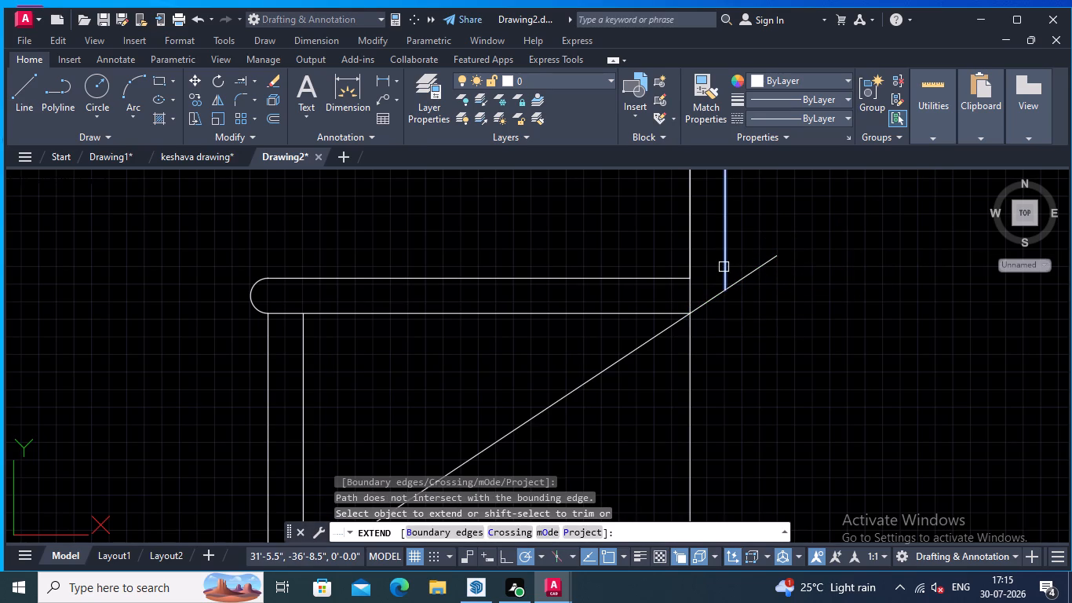
click(724, 268)
scroll(768, 254, down, 1)
middle_drag(768, 254, 720, 312)
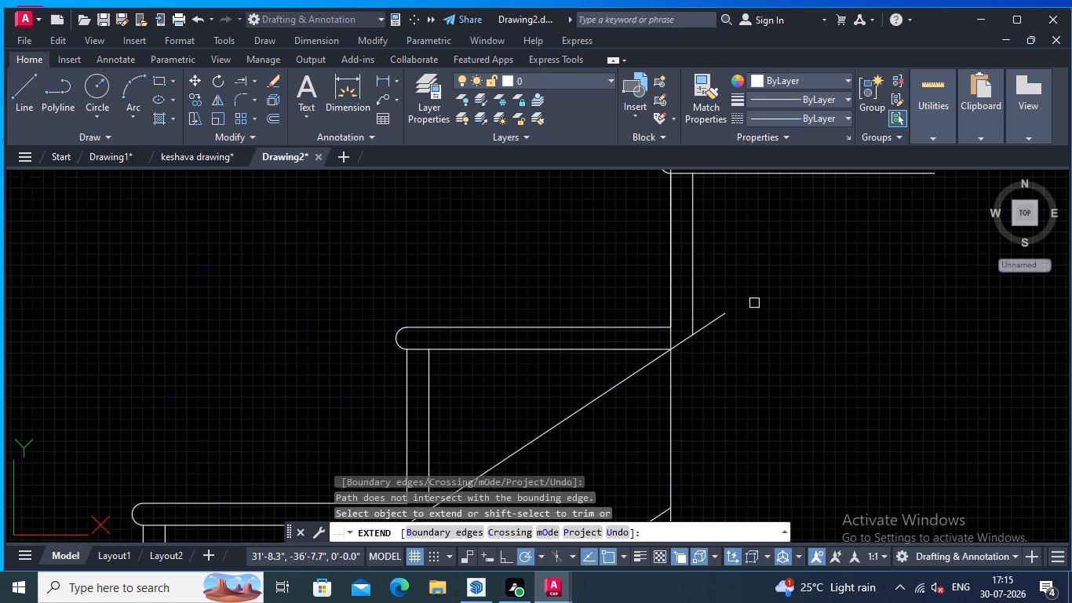
Trim the short sloping line where it projects beyond the new riser's inner line.
text(TR)
key(Return)
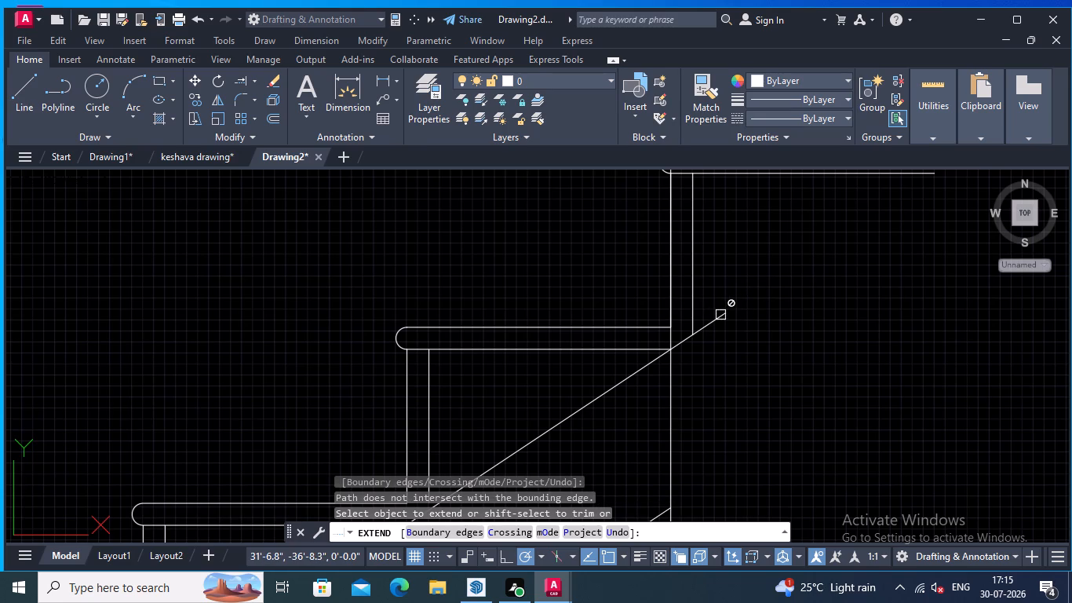
click(720, 320)
key(Escape)
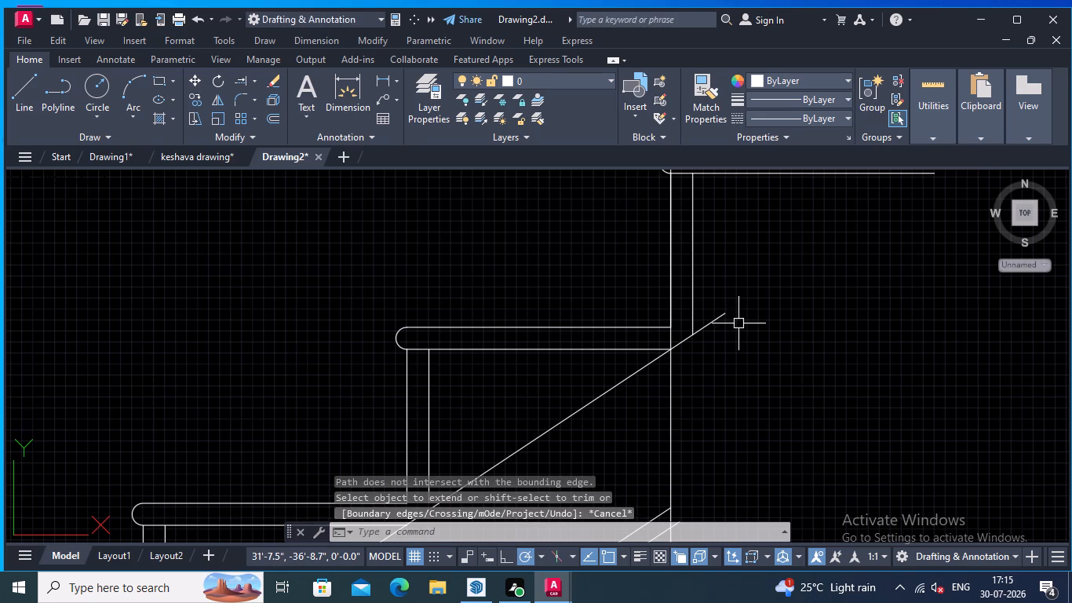
text(TR)
key(Return)
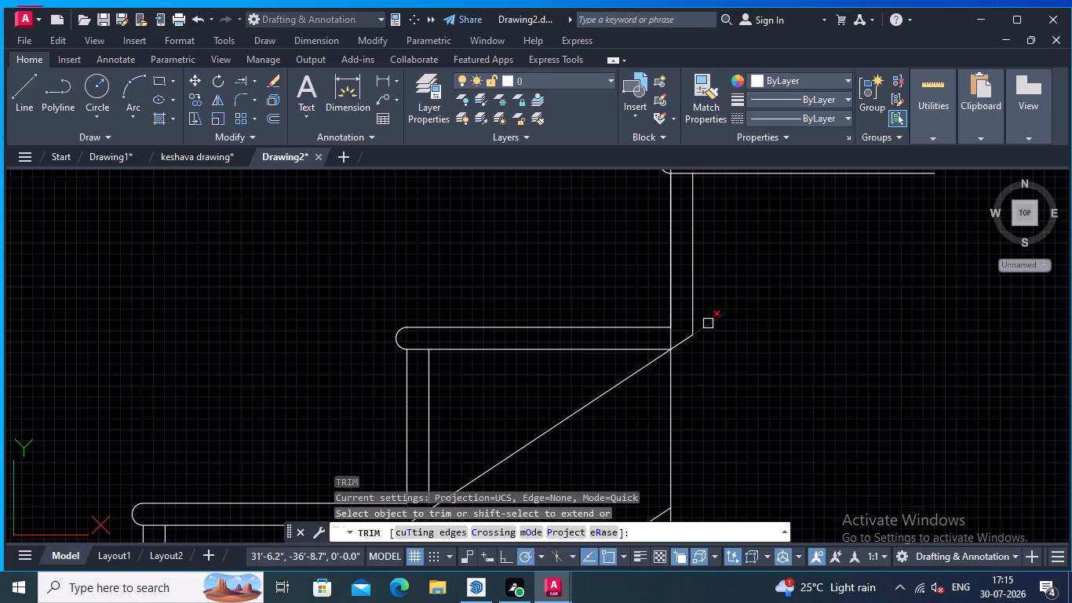
click(713, 323)
Examine the junction of the new riser, top tread and waist slab slope, and finish trimming.
scroll(713, 361, up, 1)
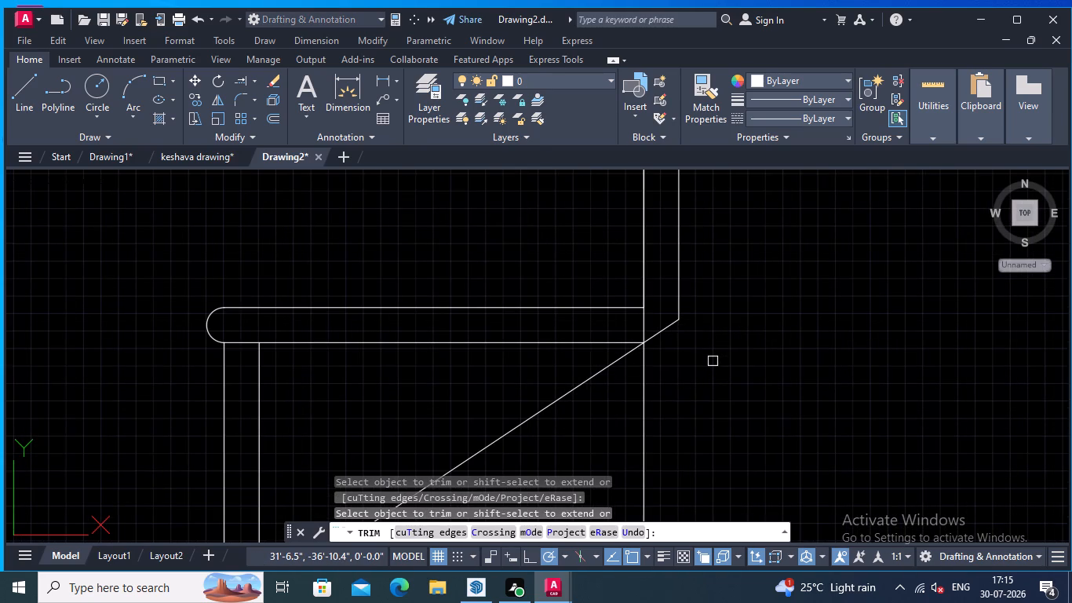
scroll(713, 361, down, 1)
middle_drag(713, 361, 724, 362)
scroll(724, 362, down, 1)
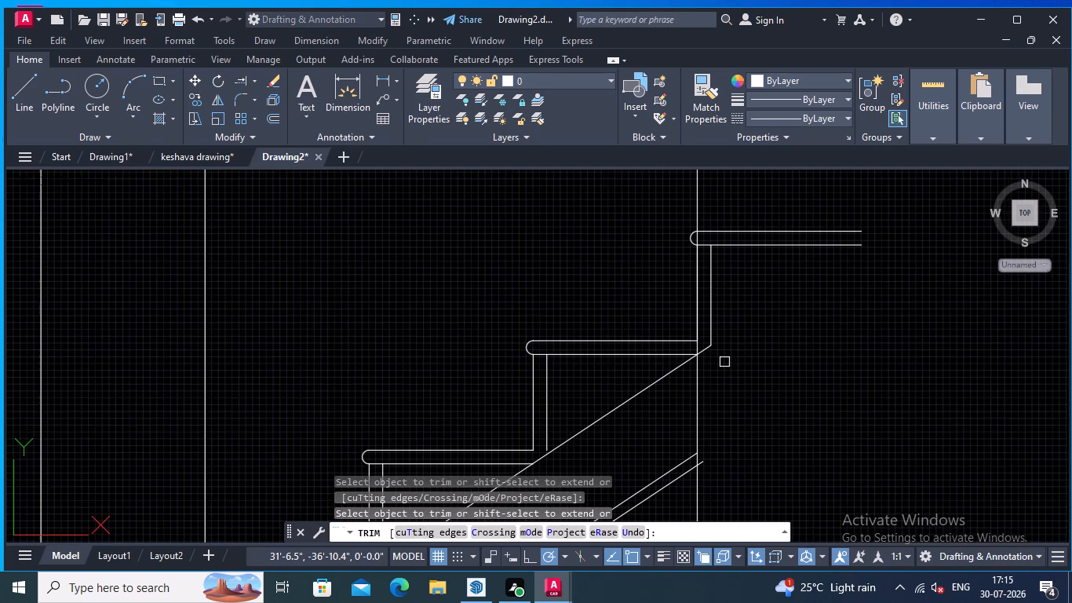
middle_drag(722, 365, 731, 398)
middle_drag(726, 409, 735, 395)
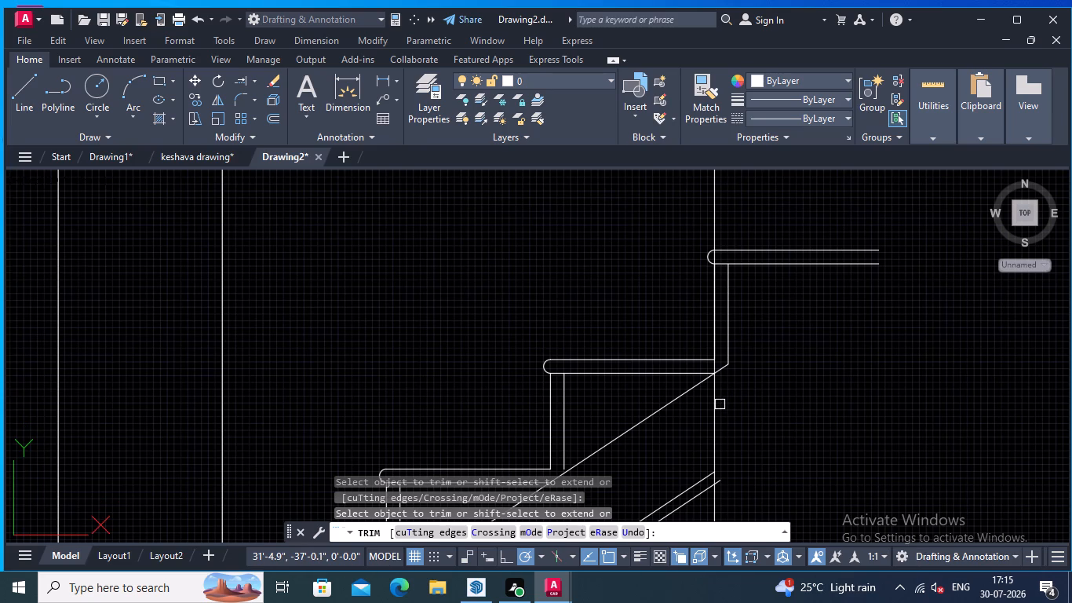
scroll(724, 407, up, 1)
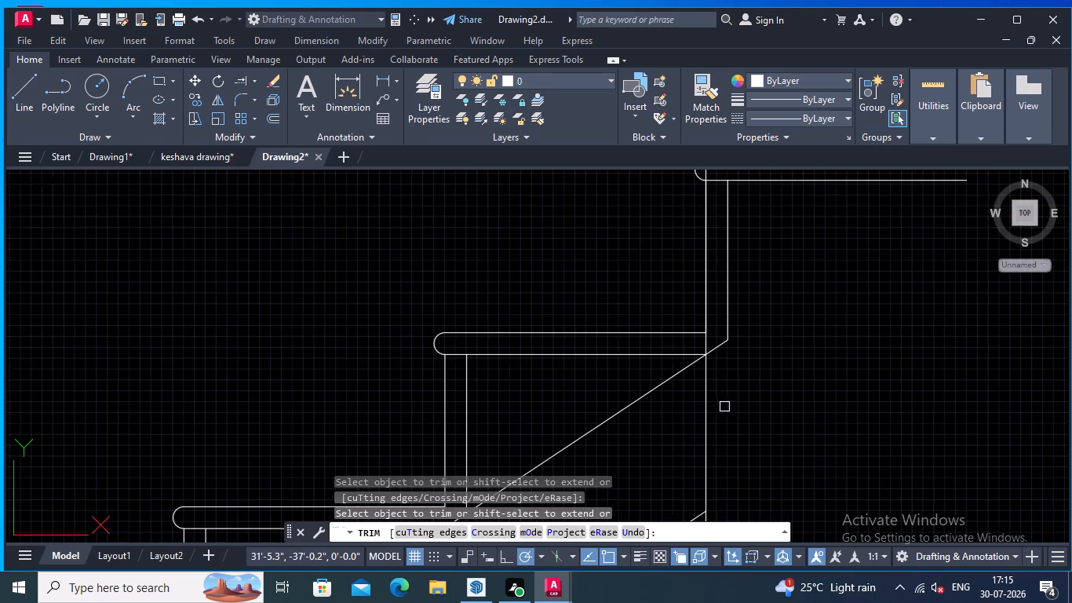
scroll(730, 384, up, 2)
middle_drag(730, 384, 732, 396)
scroll(732, 397, down, 2)
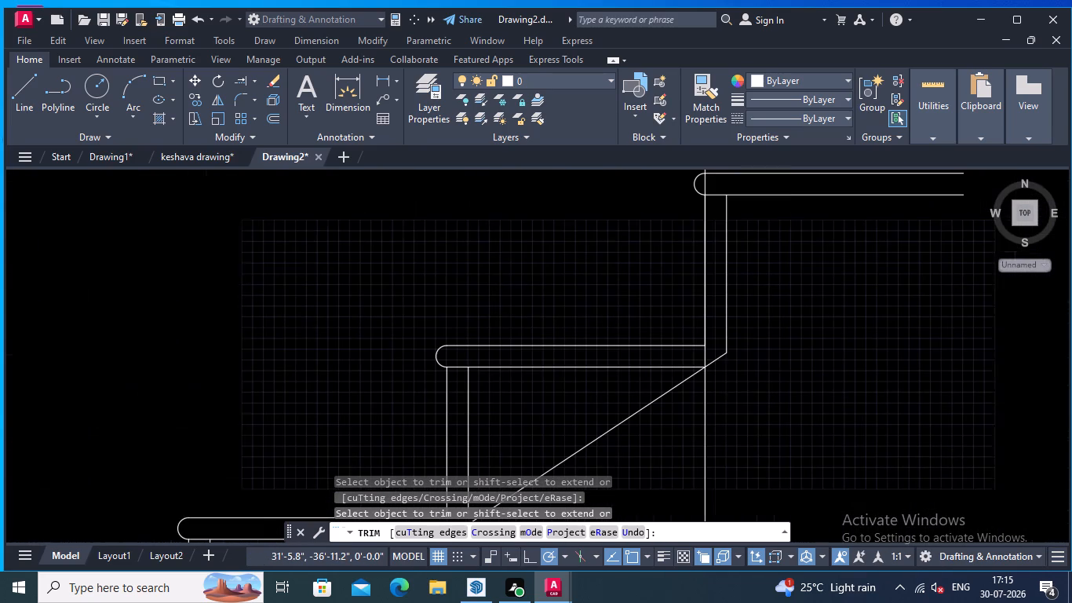
key(Escape)
Examine the upper treads and risers against the waist slab and its double underside line.
scroll(760, 382, down, 1)
middle_drag(760, 382, 808, 347)
scroll(789, 355, down, 2)
middle_drag(789, 358, 815, 320)
scroll(748, 377, up, 2)
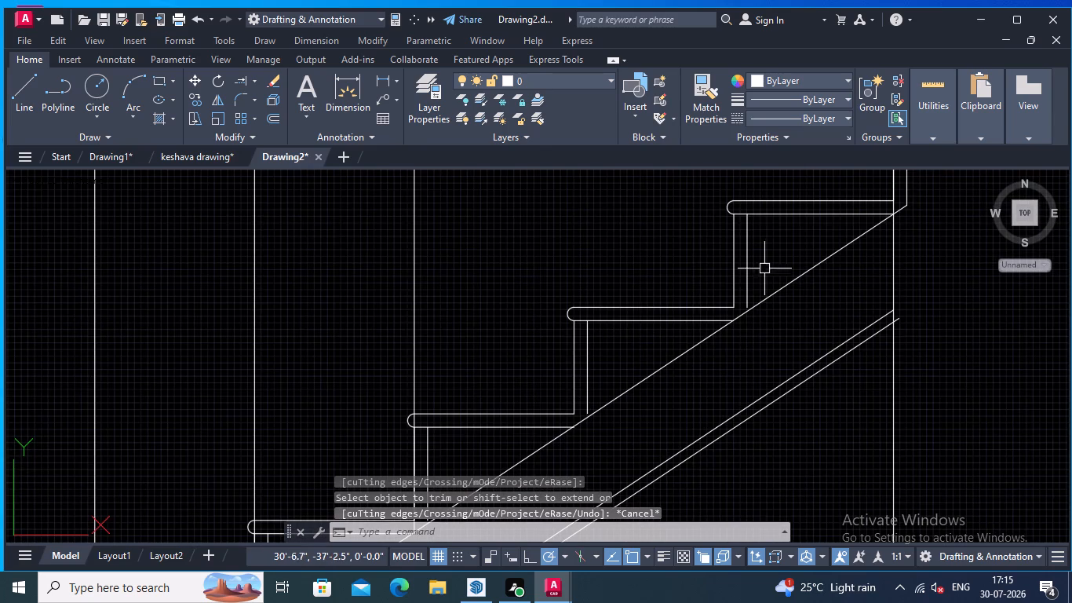
middle_click(822, 289)
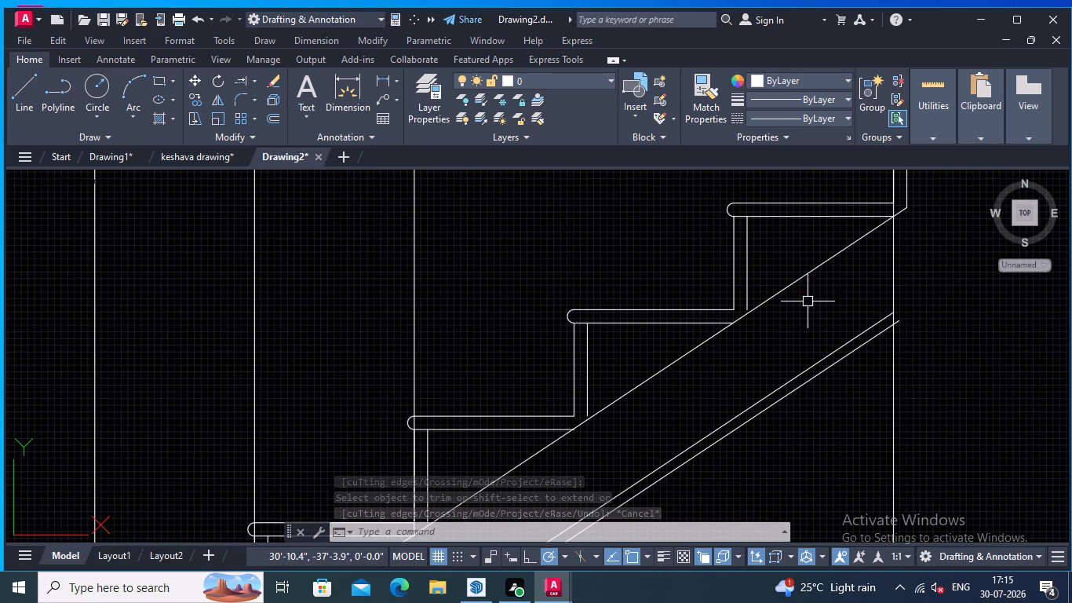
middle_drag(806, 310, 823, 309)
scroll(814, 317, down, 1)
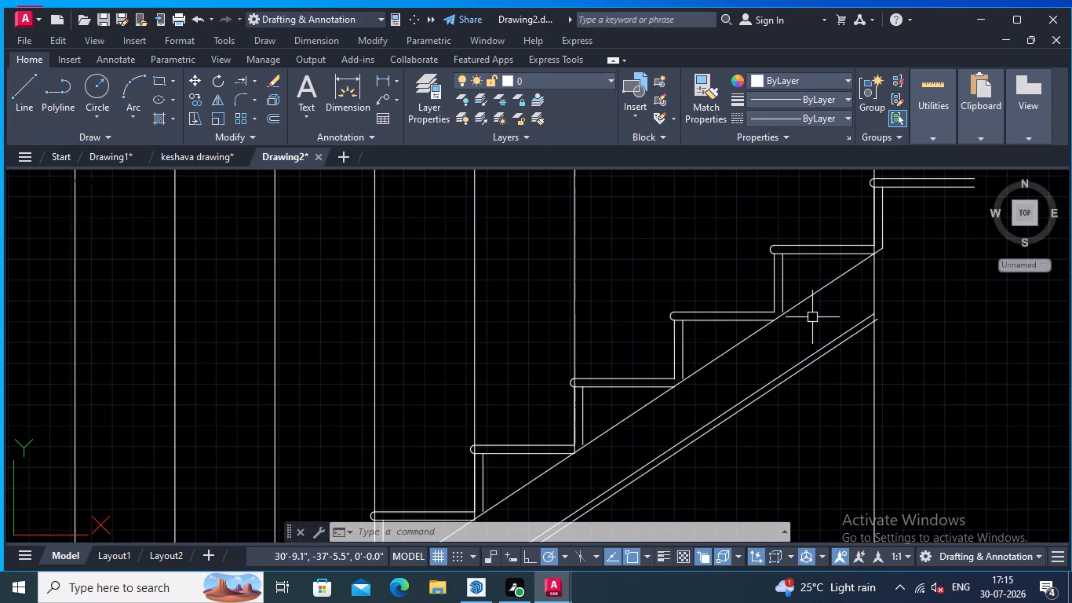
middle_drag(814, 312, 839, 287)
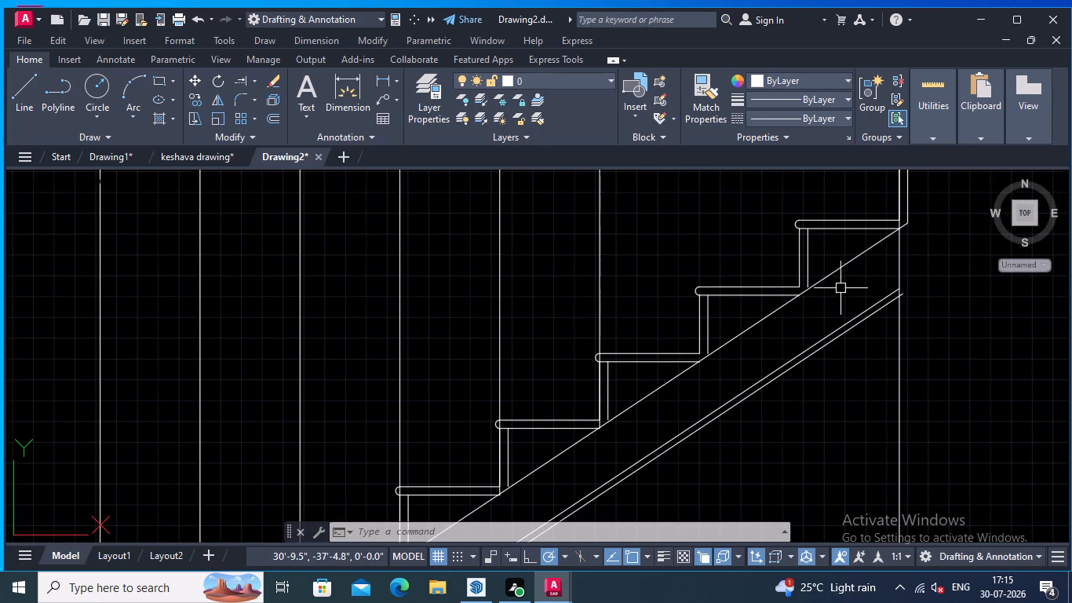
middle_click(713, 253)
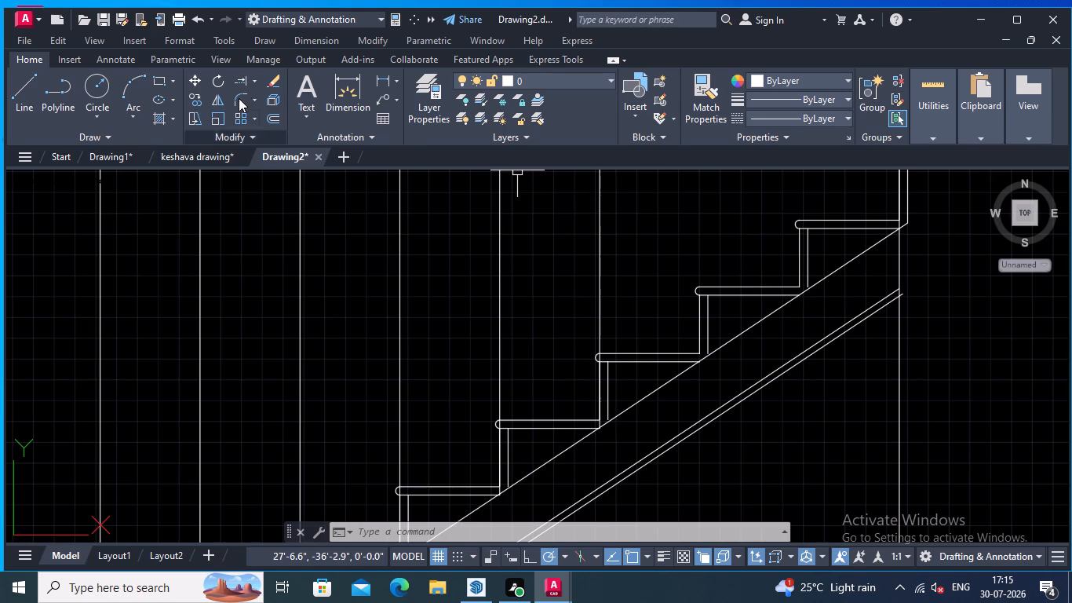
Chamfer the second-highest riser's inner line and the underside of the third tread from the top into a square corner.
click(254, 94)
click(275, 152)
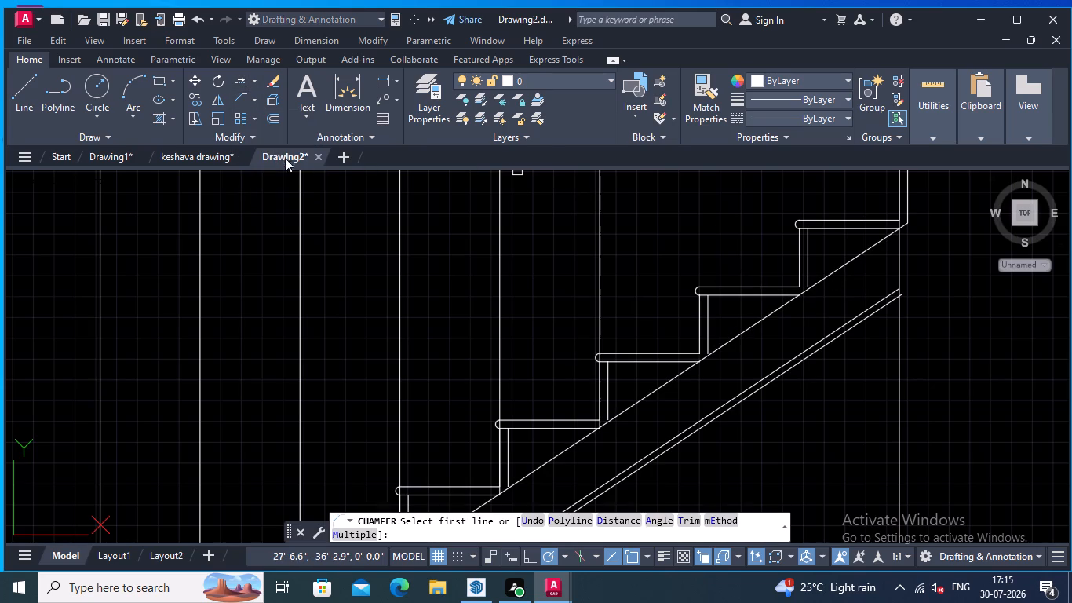
scroll(822, 276, up, 1)
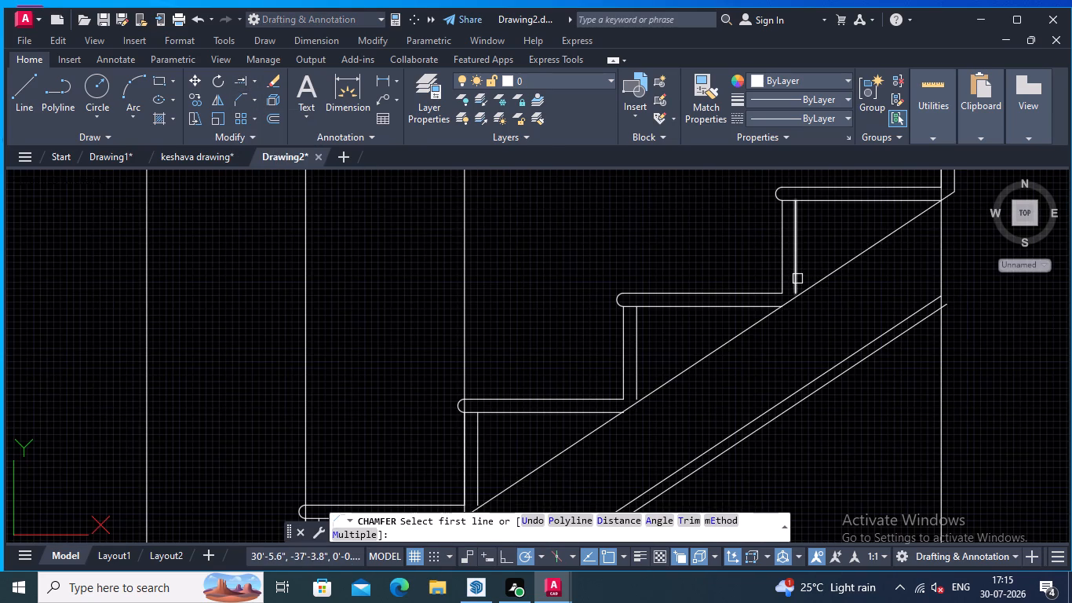
click(797, 279)
click(759, 309)
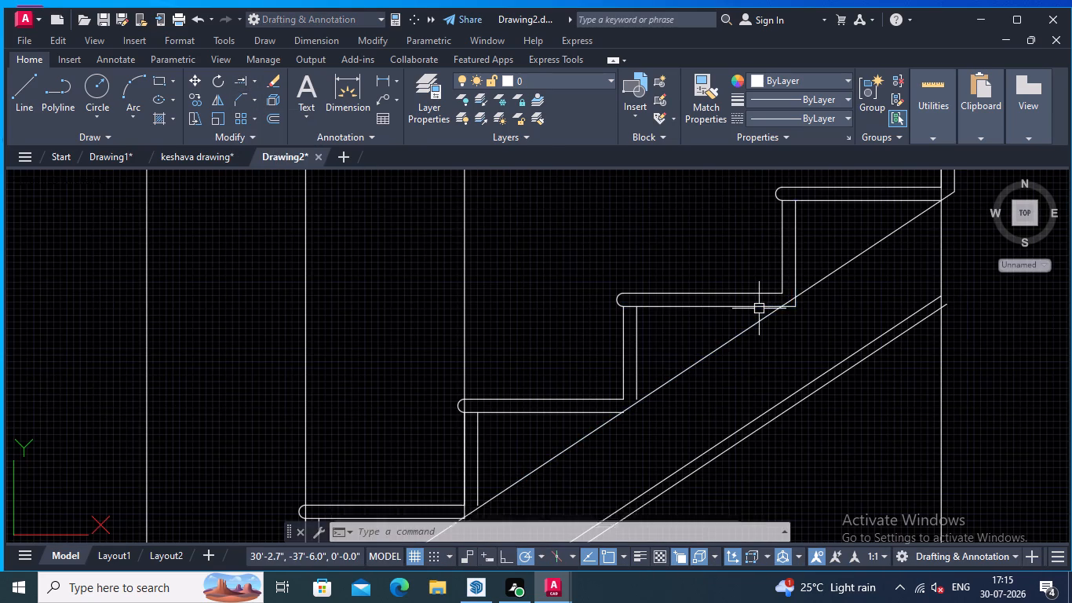
Chamfer the topmost riser's inner line and the underside of the second tread from the top into a square corner.
scroll(811, 317, down, 1)
middle_drag(812, 314, 732, 367)
right_drag(875, 264, 860, 276)
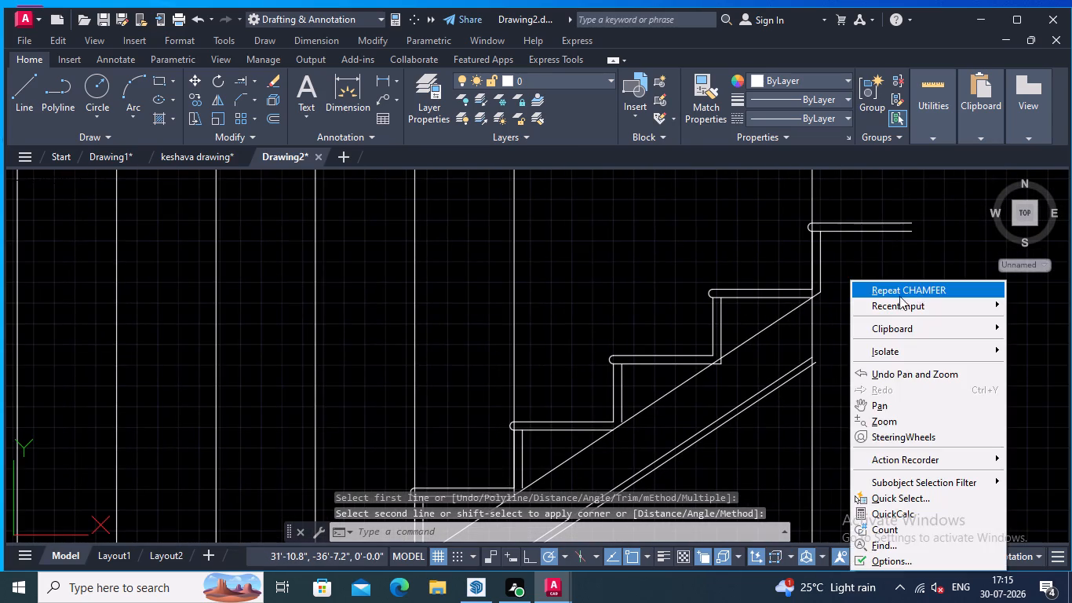
click(918, 289)
scroll(840, 309, up, 1)
middle_click(840, 310)
scroll(822, 291, up, 1)
click(796, 263)
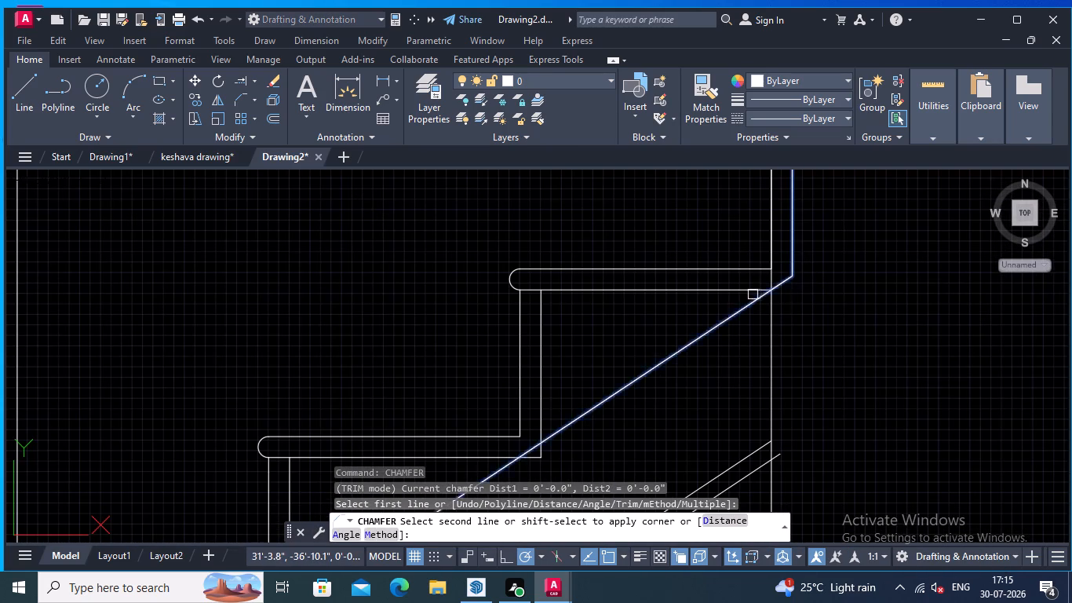
click(749, 291)
Chamfer the fourth tread's underside, counted from the top, to the inner line of the riser above it.
middle_drag(905, 323, 987, 261)
scroll(910, 283, down, 1)
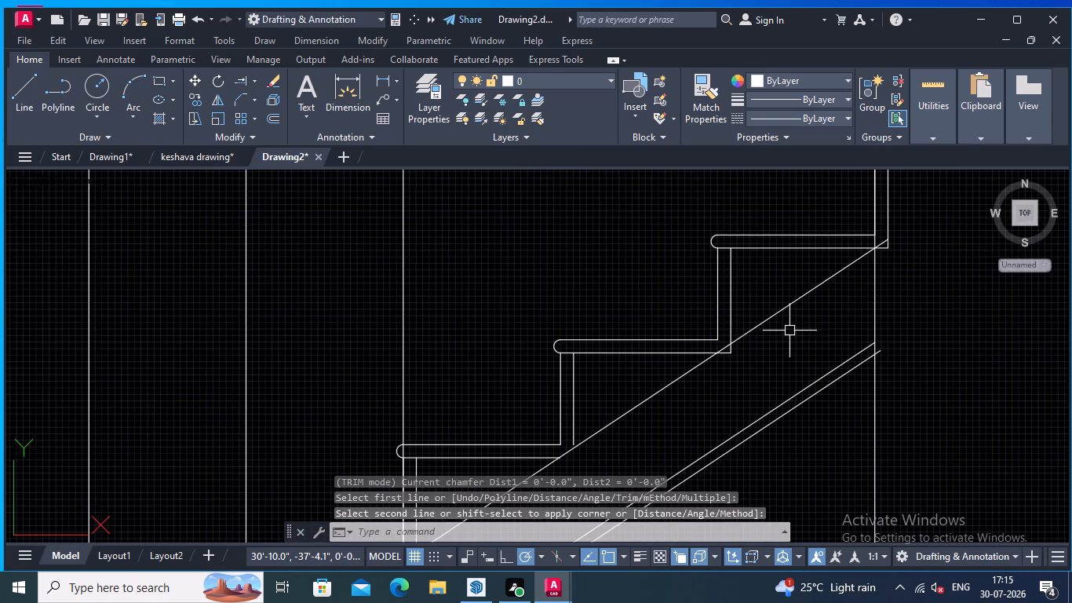
middle_drag(789, 331, 869, 301)
right_drag(867, 300, 851, 301)
click(913, 15)
middle_drag(815, 308, 921, 253)
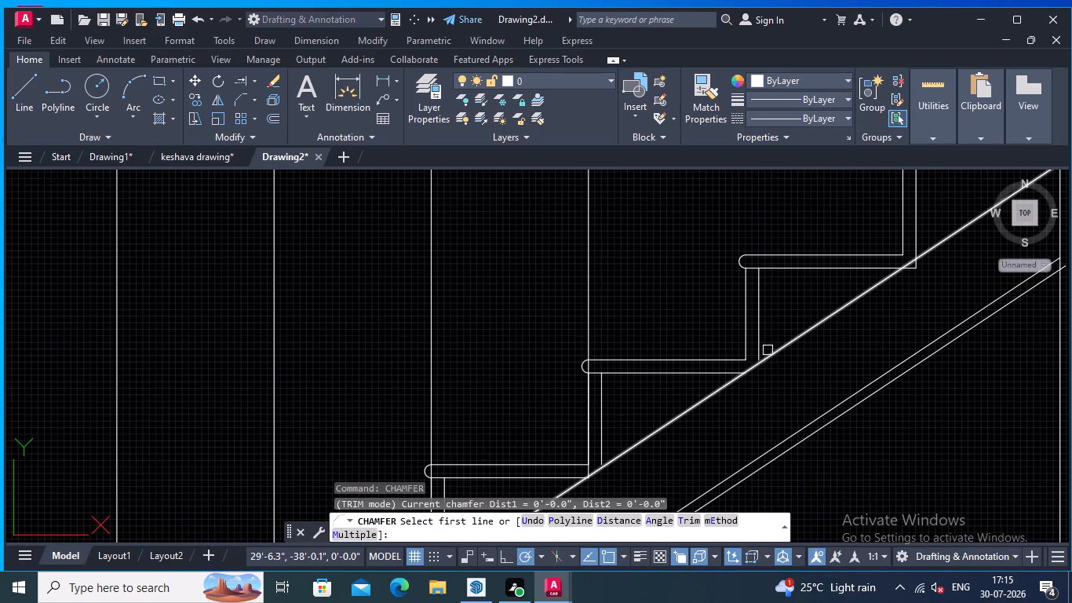
click(760, 353)
click(727, 373)
Chamfer the riser's inner line to the underside of the next lower tread, the fifth from the top.
middle_drag(808, 382, 849, 368)
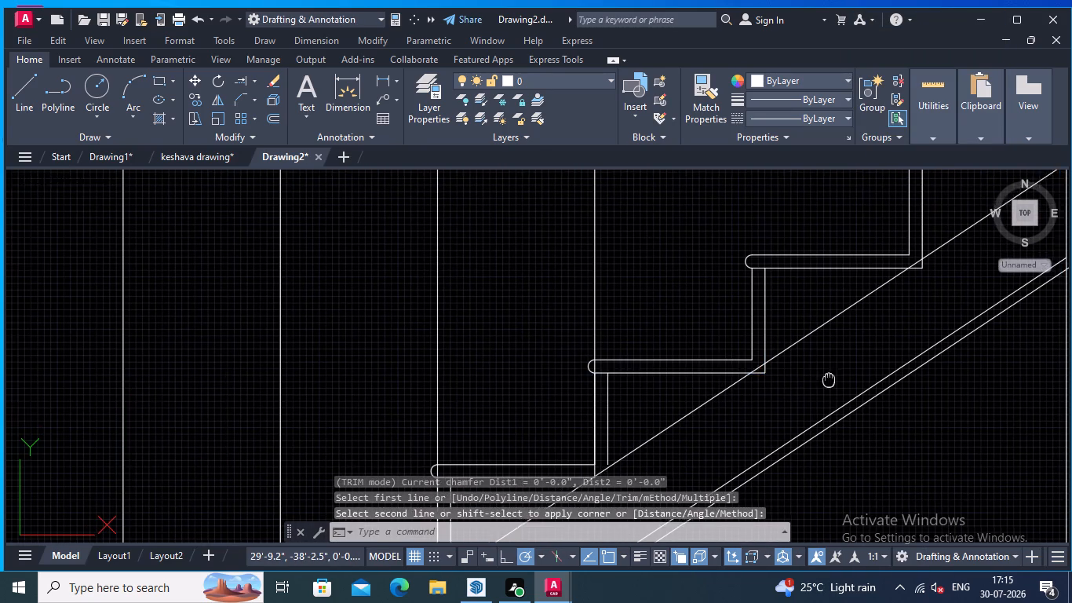
middle_drag(849, 368, 926, 307)
right_click(890, 319)
click(959, 35)
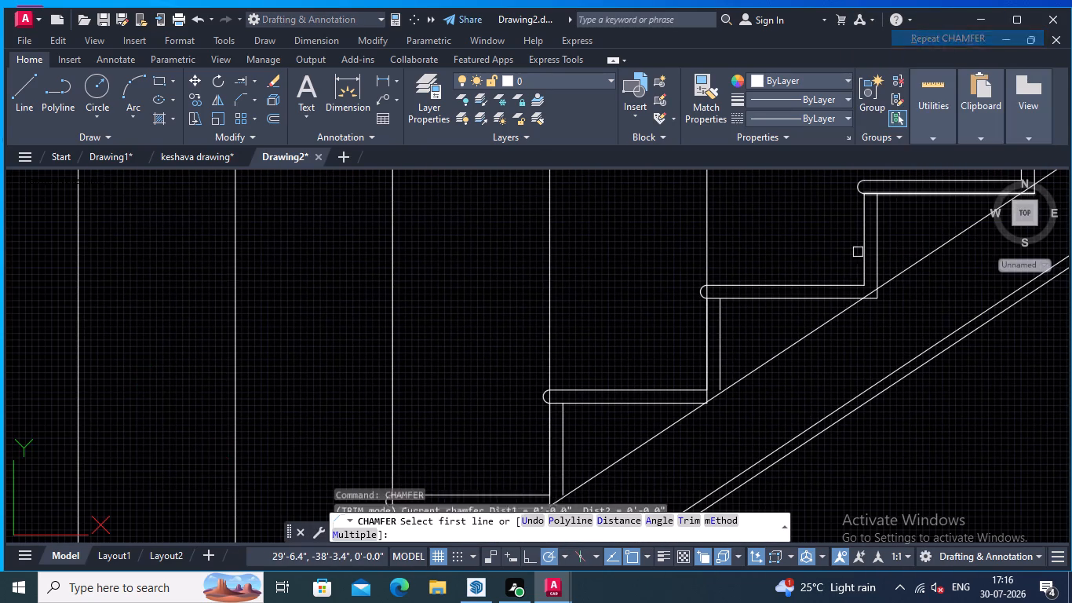
middle_drag(832, 365, 924, 318)
scroll(839, 321, up, 1)
click(797, 327)
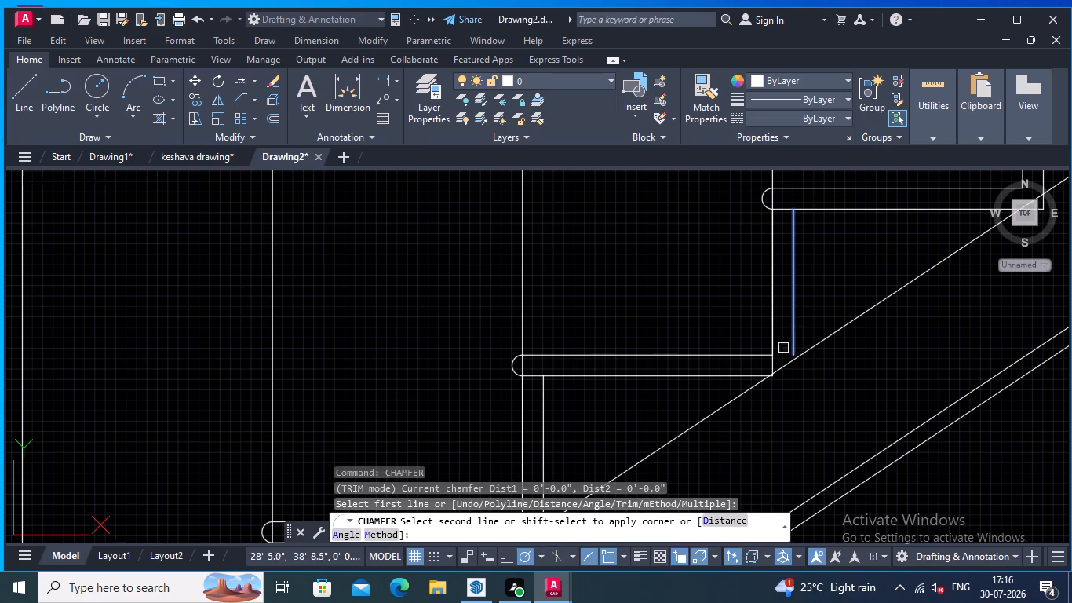
click(734, 377)
Chamfer the sixth tread's underside, counted from the top, to the inner line of the riser above it.
scroll(829, 389, down, 2)
middle_drag(832, 387, 896, 346)
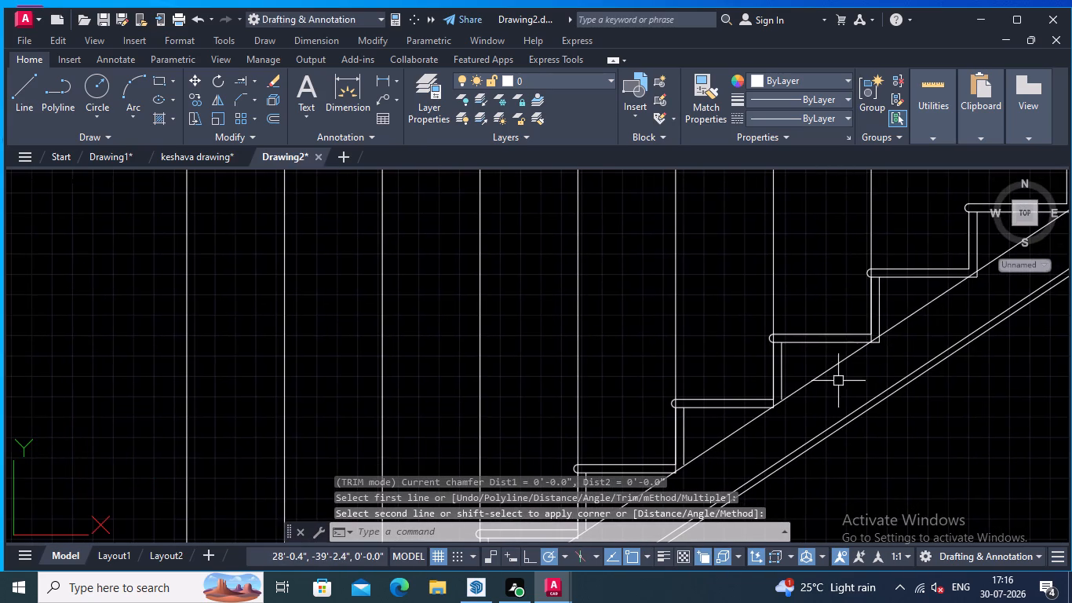
right_click(838, 381)
click(947, 101)
middle_drag(909, 353, 1005, 292)
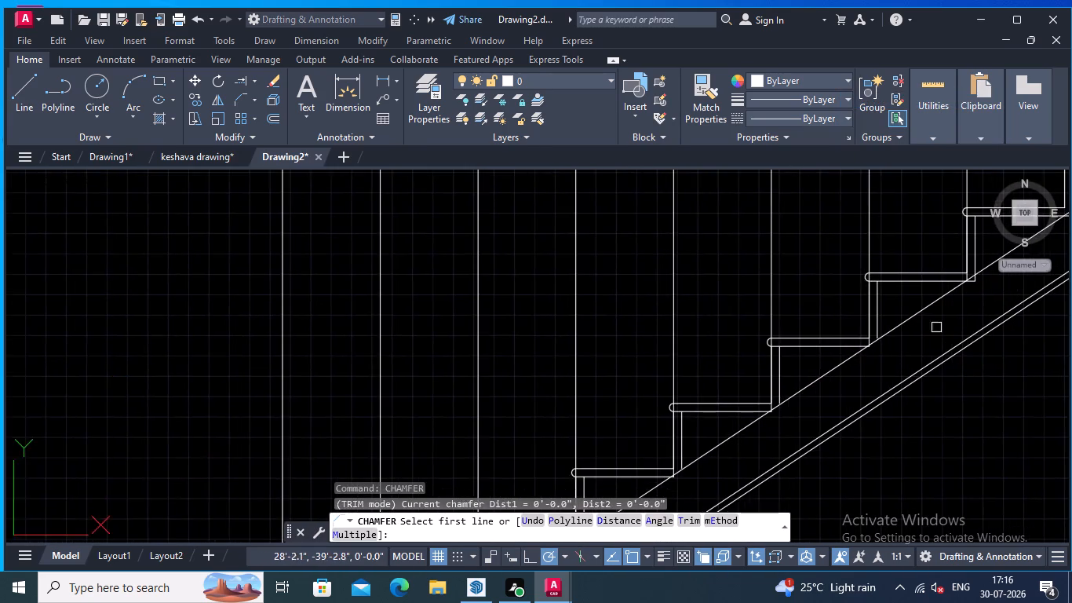
scroll(902, 345, up, 3)
click(710, 347)
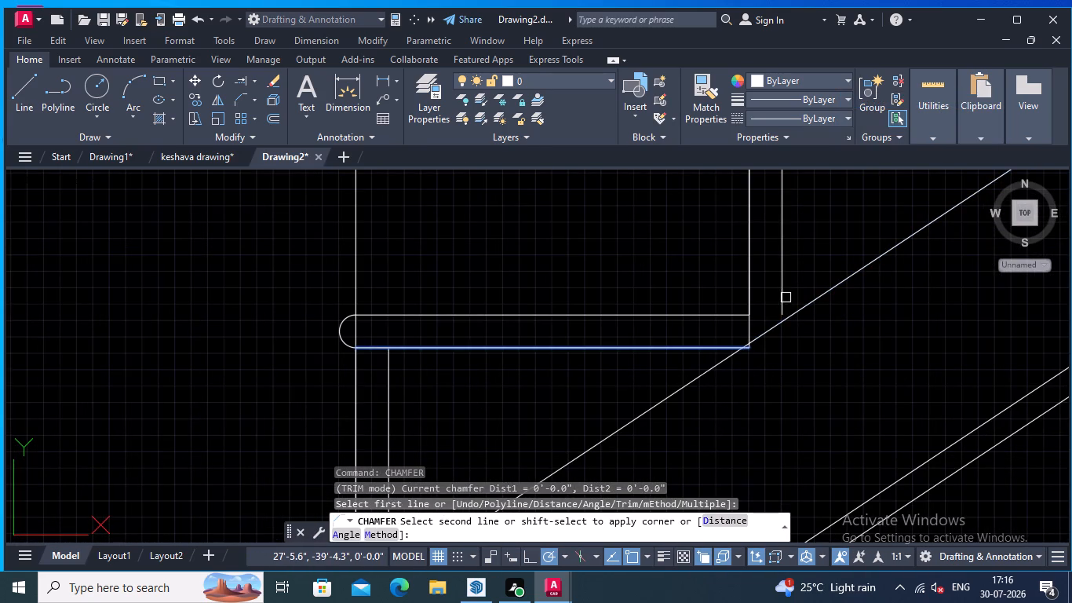
click(781, 298)
Chamfer the seventh tread's underside, counted from the top, to the inner line of the riser above it.
scroll(839, 332, down, 1)
middle_drag(851, 338, 930, 258)
right_click(884, 302)
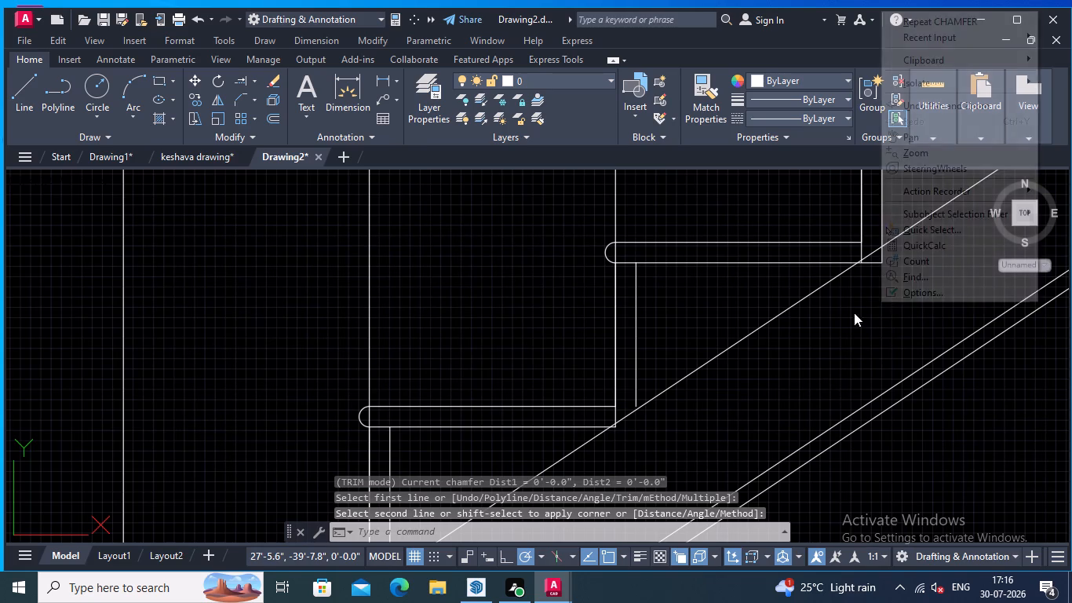
click(929, 19)
scroll(846, 290, down, 1)
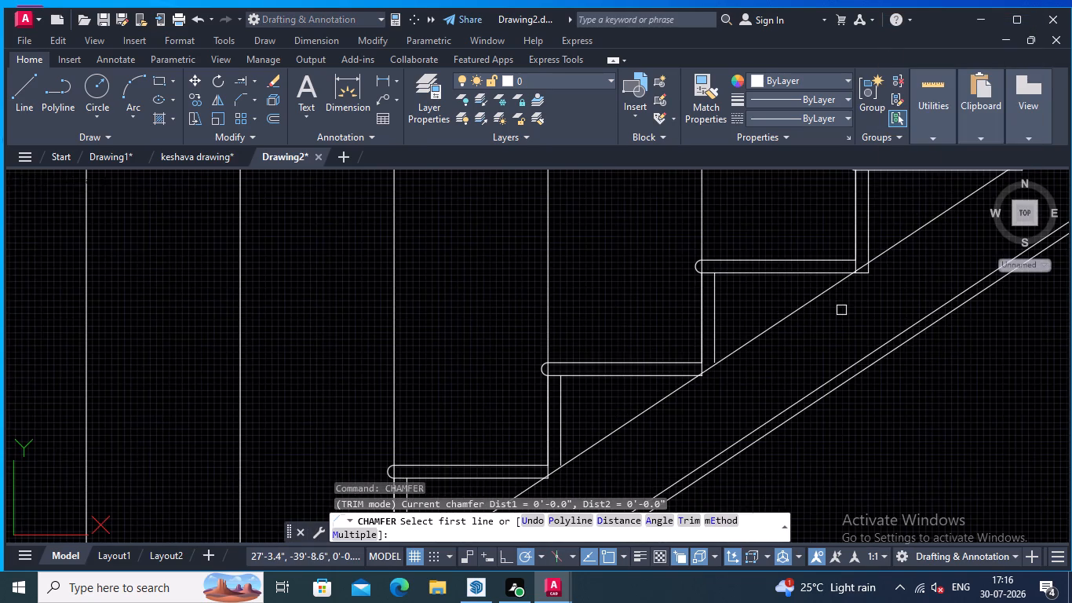
middle_drag(841, 311, 961, 250)
scroll(830, 323, up, 1)
click(778, 312)
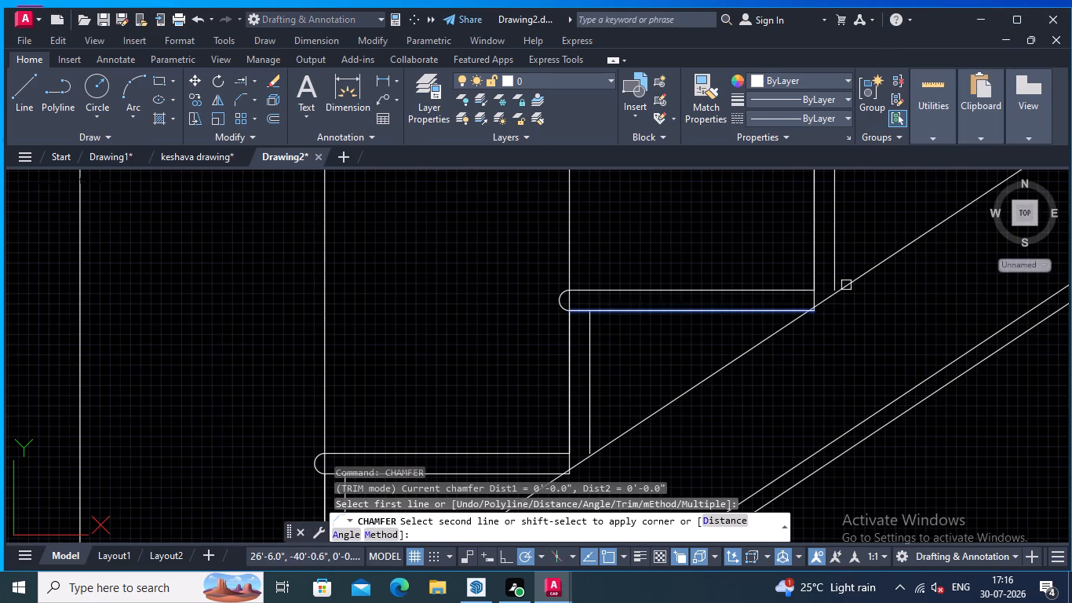
click(837, 275)
Chamfer the riser's inner line to the underside of the next lower tread, the eighth from the top.
scroll(870, 301, down, 1)
middle_drag(870, 302, 892, 273)
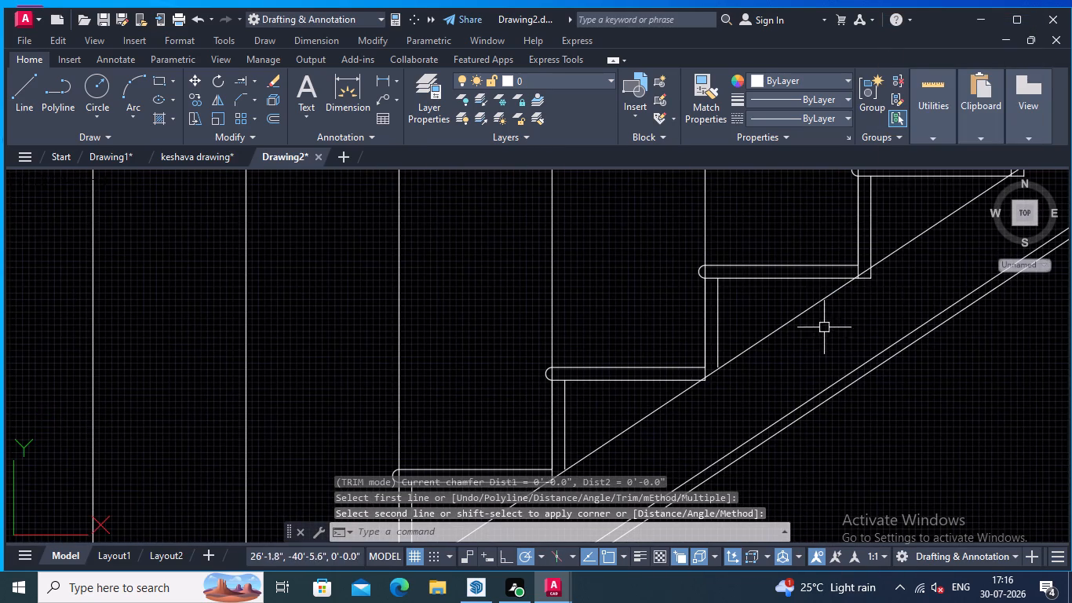
right_click(833, 329)
click(904, 50)
middle_drag(815, 326, 905, 293)
scroll(815, 317, up, 1)
click(798, 327)
click(735, 366)
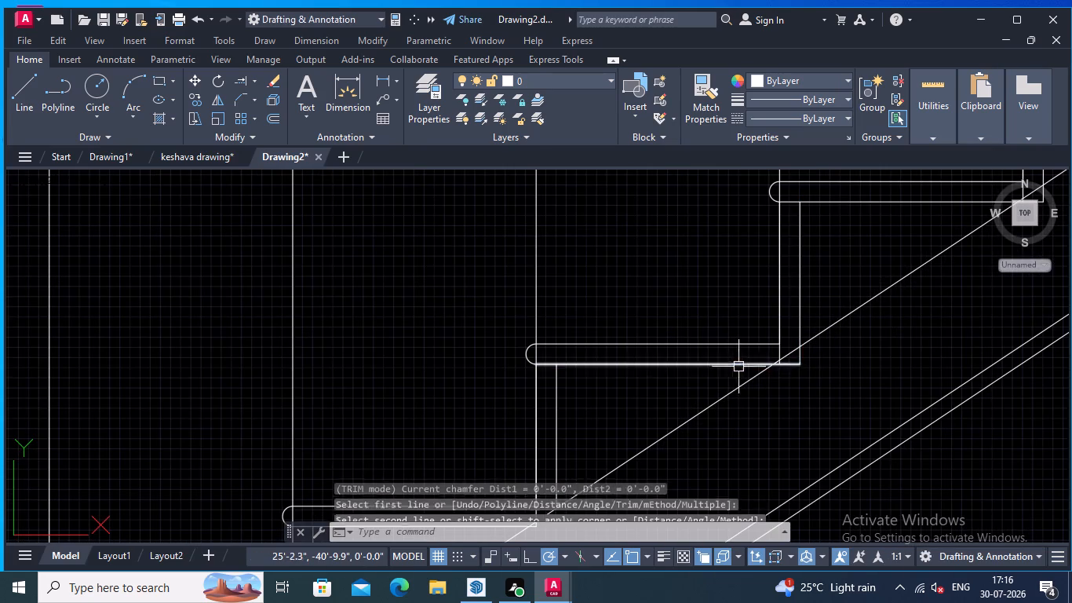
Chamfer the riser's inner line to the underside of the third tread up from the bottom of the flight.
middle_drag(837, 364, 927, 277)
scroll(913, 290, down, 2)
right_click(885, 312)
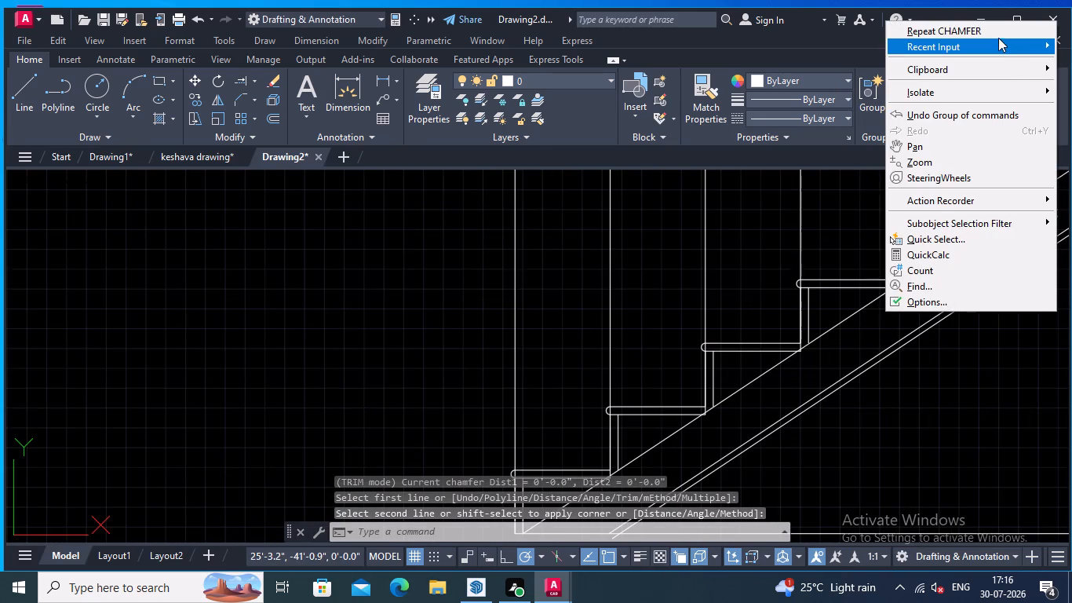
click(997, 35)
middle_drag(866, 323, 913, 302)
scroll(891, 313, up, 2)
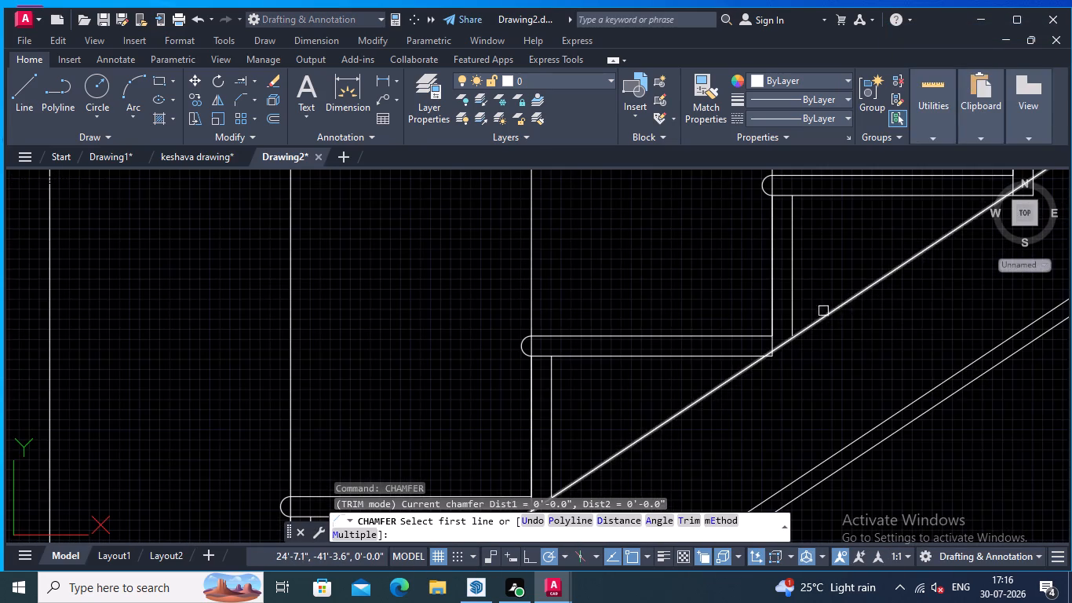
click(795, 320)
click(739, 356)
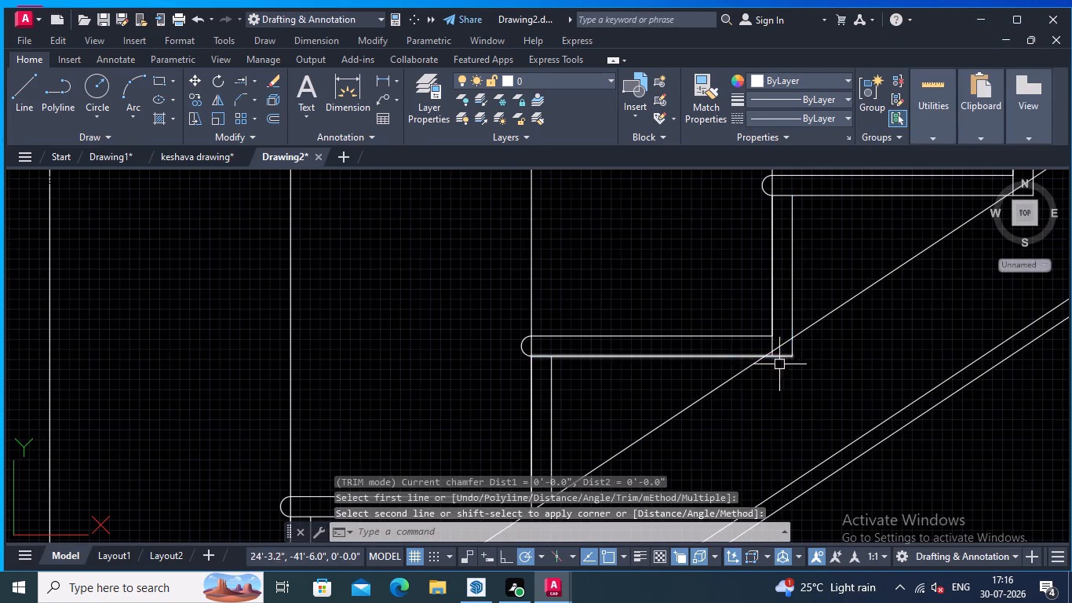
Chamfer the riser's inner line to the underside of the second tread up from the bottom of the flight.
scroll(843, 368, down, 2)
middle_drag(850, 373, 935, 301)
right_click(870, 334)
click(990, 56)
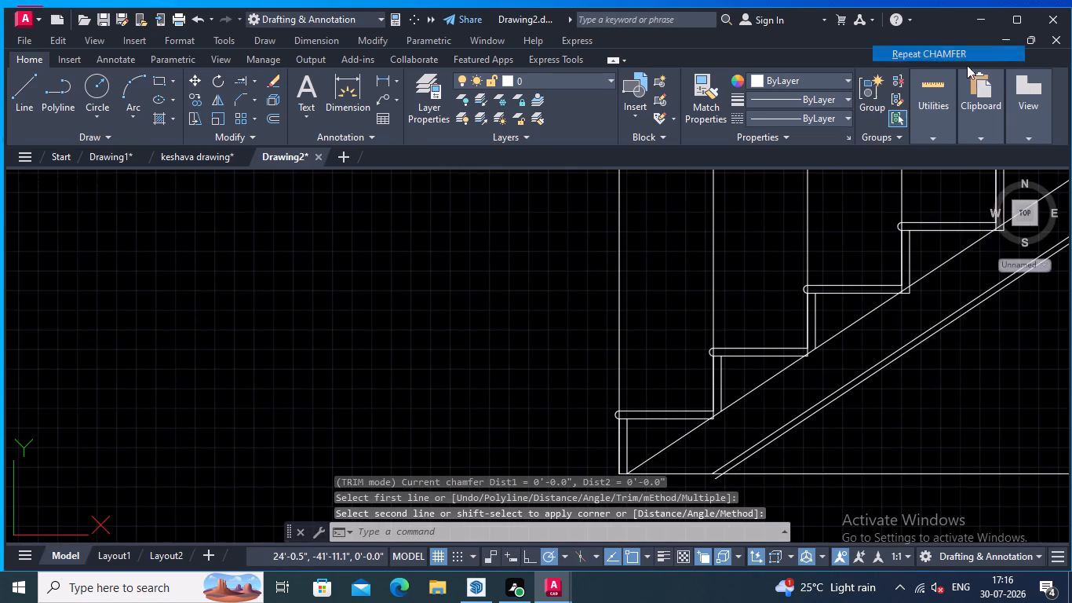
scroll(877, 380, up, 2)
click(714, 278)
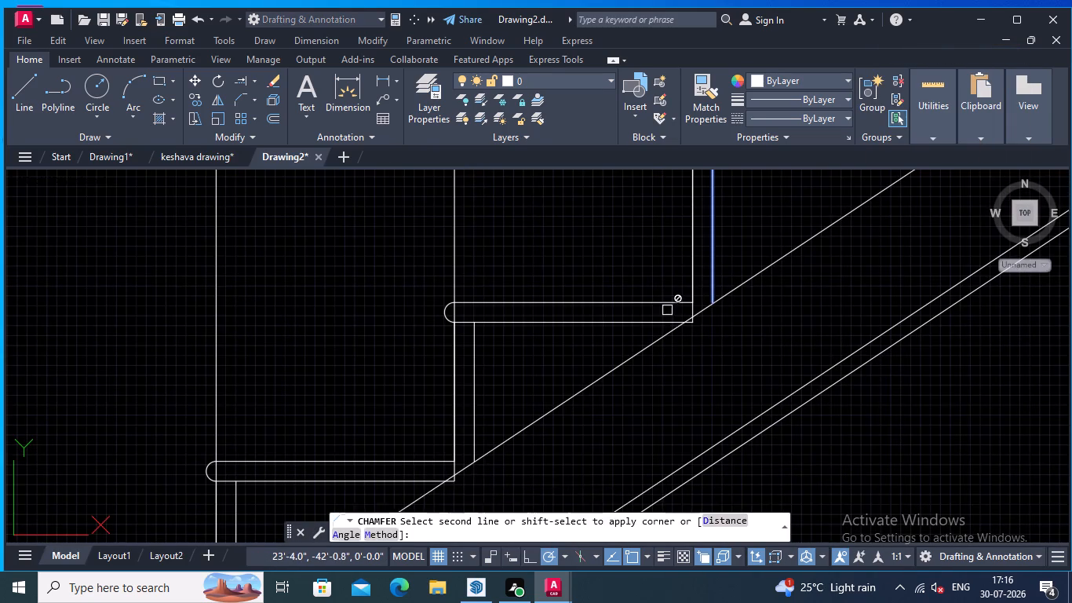
click(647, 320)
Chamfer the lowest tread's underside to the inner line of the riser above it, forming a square corner.
scroll(719, 312, down, 3)
middle_drag(728, 312, 845, 262)
right_click(808, 302)
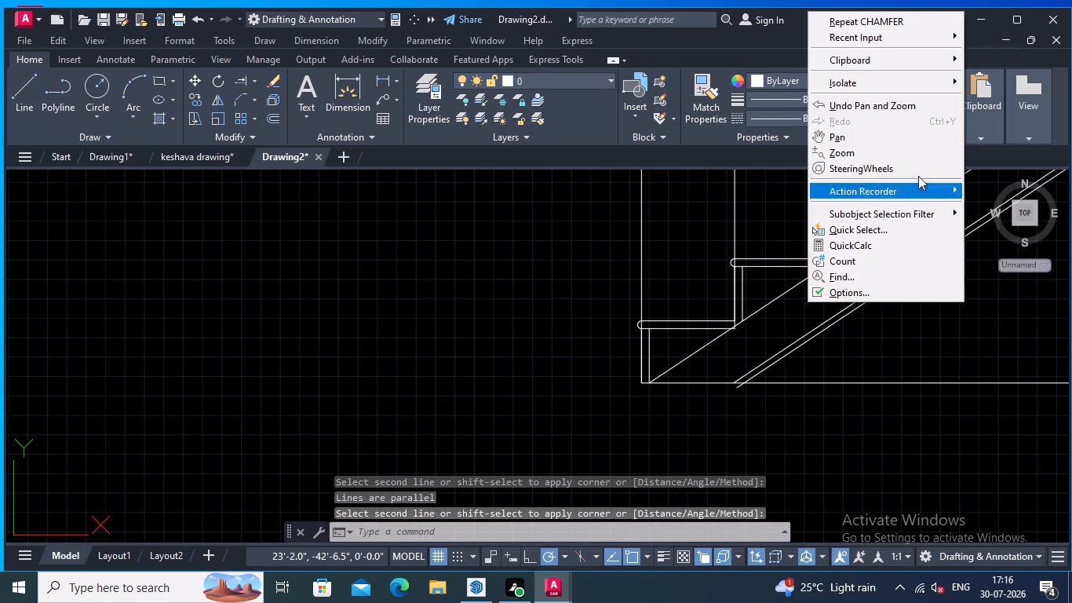
click(890, 26)
scroll(743, 352, up, 2)
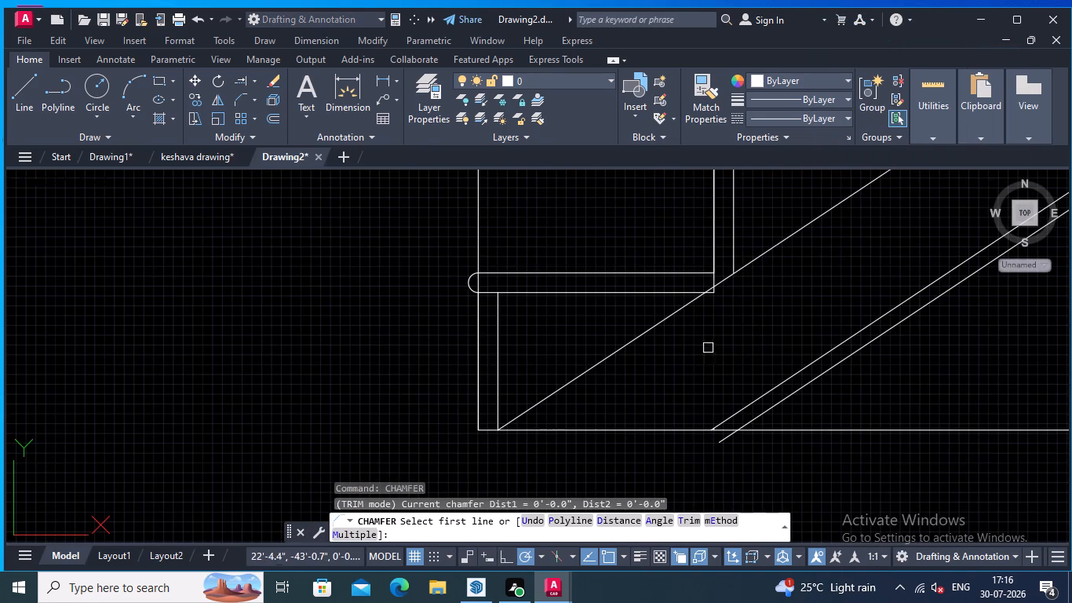
click(676, 294)
click(738, 248)
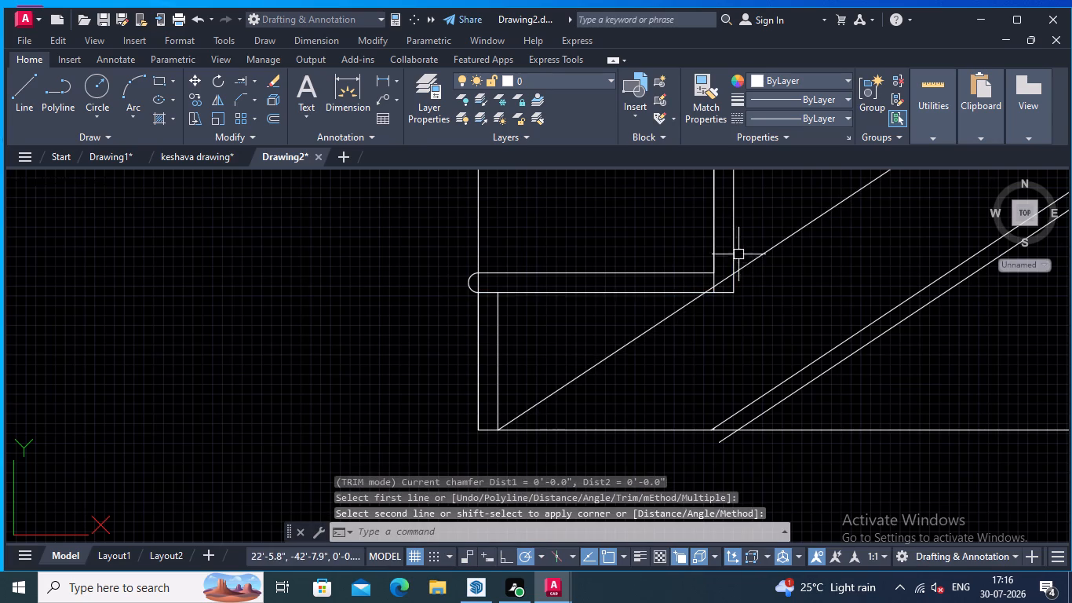
Erase the sloping line that runs through the step corners along the top of the waist slab.
scroll(783, 269, down, 1)
middle_drag(783, 270, 732, 337)
key(Escape)
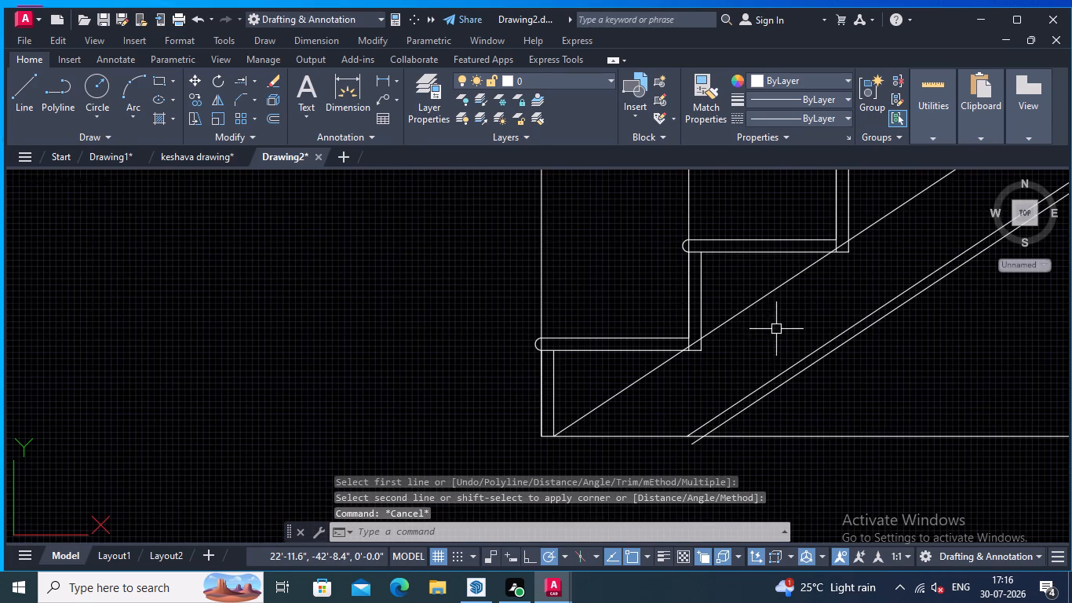
click(764, 299)
right_click(764, 299)
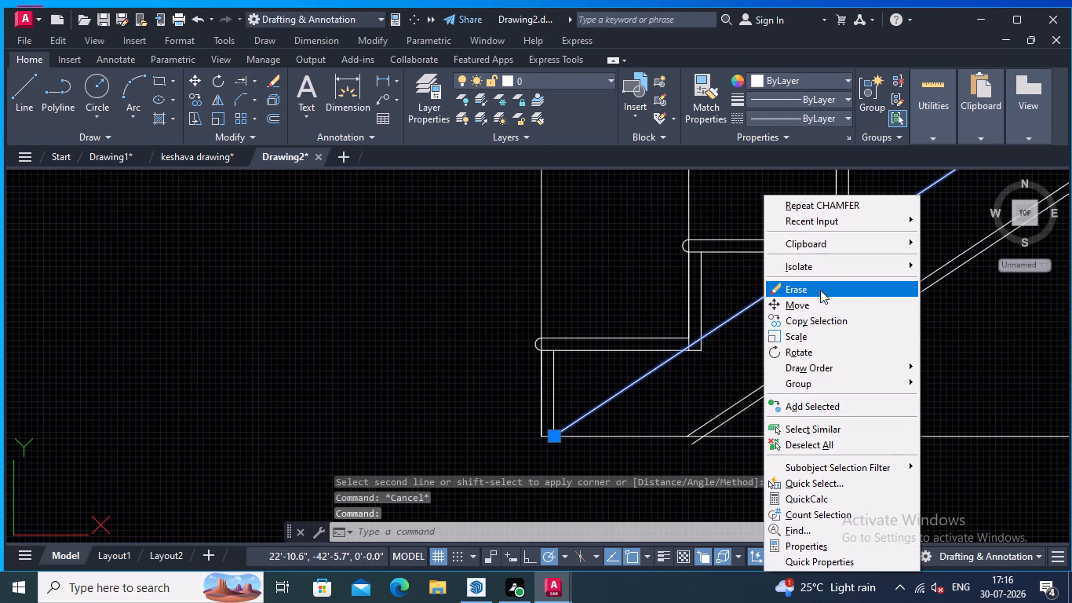
click(822, 290)
Erase both parallel sloping lines that form the waist slab's underside.
scroll(837, 312, down, 3)
middle_drag(833, 312, 774, 354)
scroll(828, 328, up, 1)
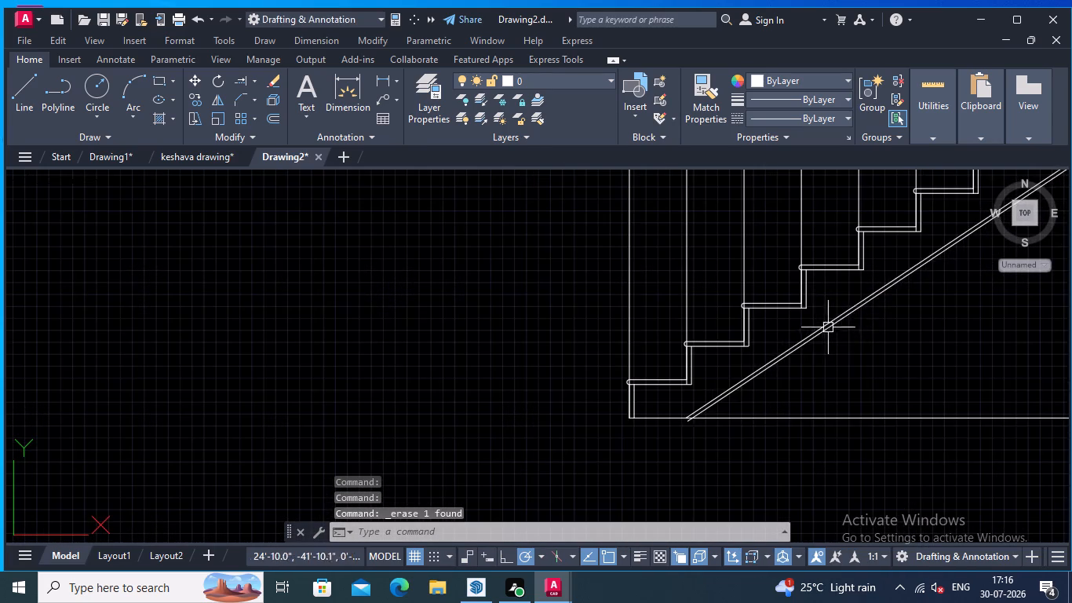
click(848, 302)
click(864, 309)
click(864, 309)
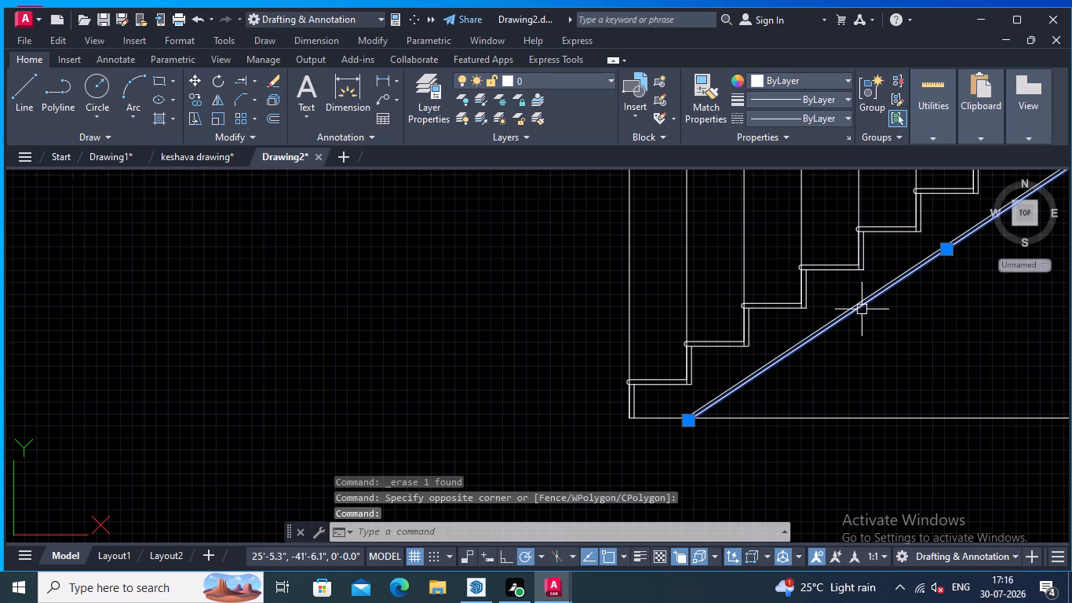
click(859, 303)
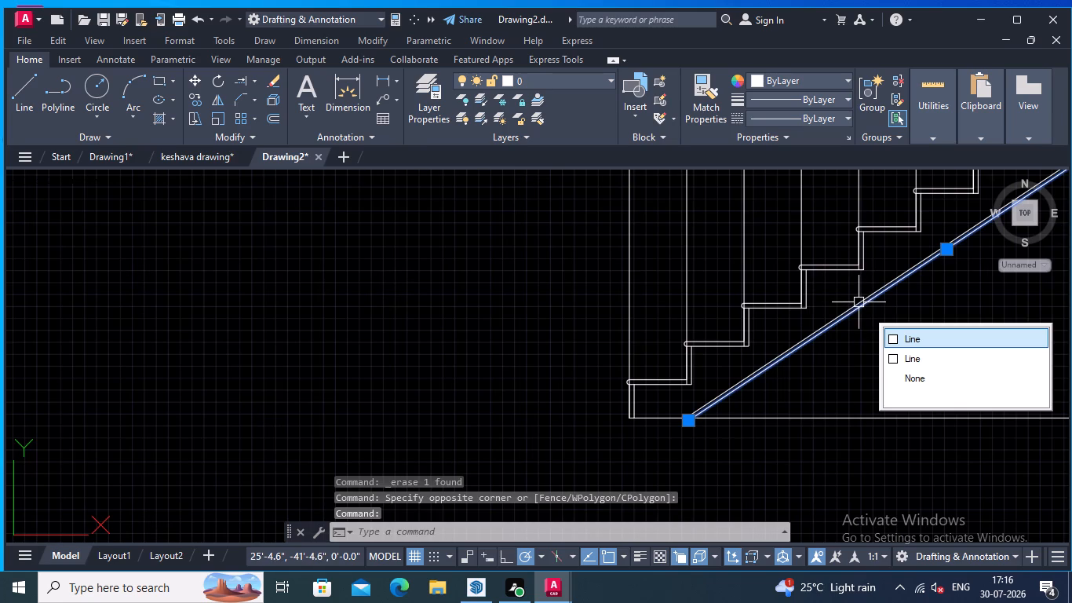
scroll(861, 302, up, 2)
click(859, 299)
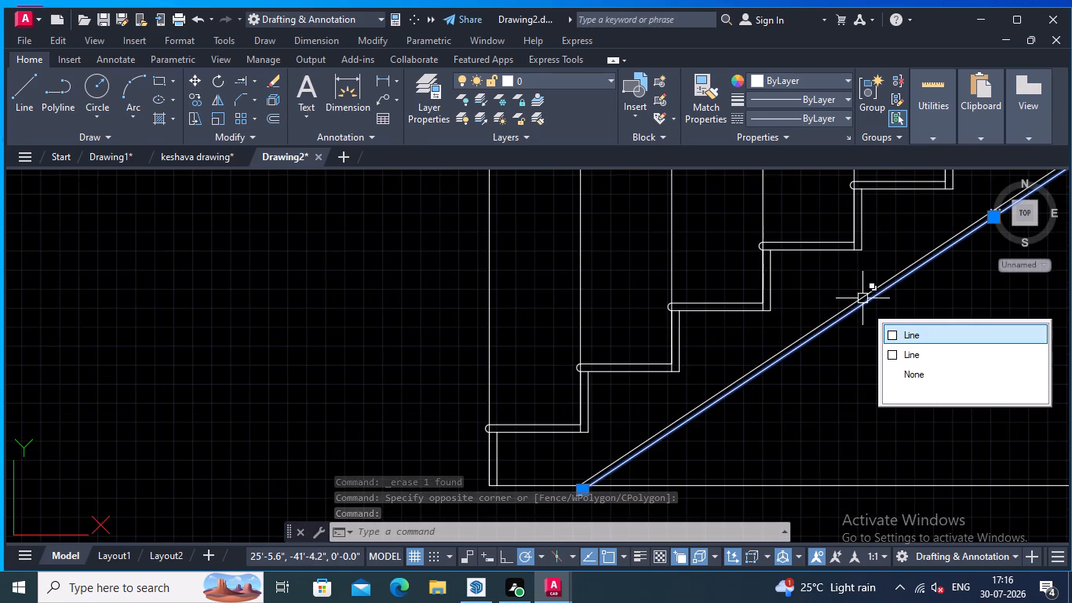
key(Delete)
click(856, 304)
right_click(865, 298)
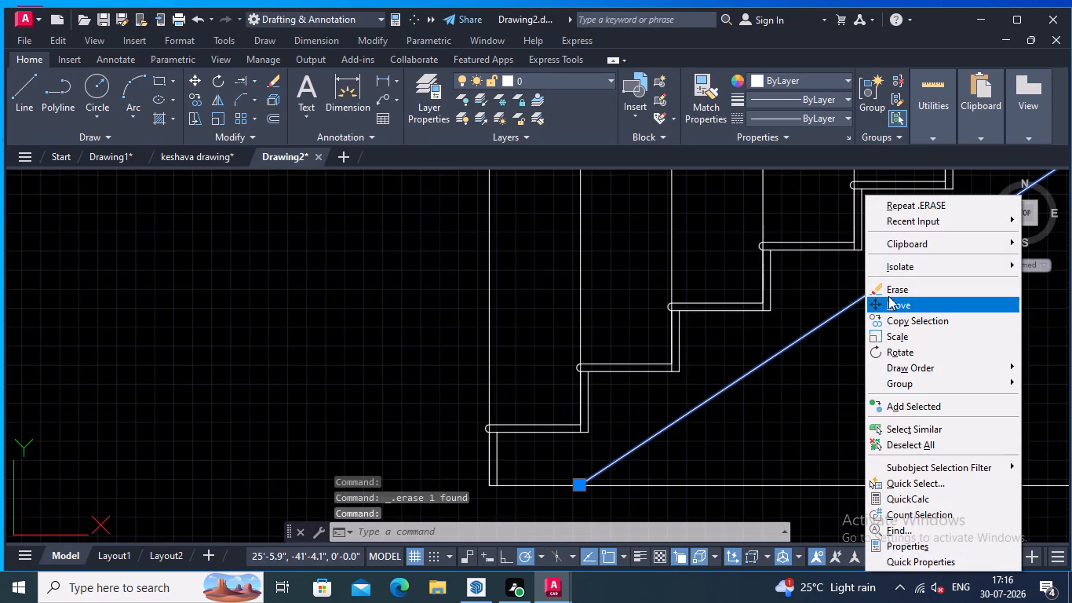
click(907, 287)
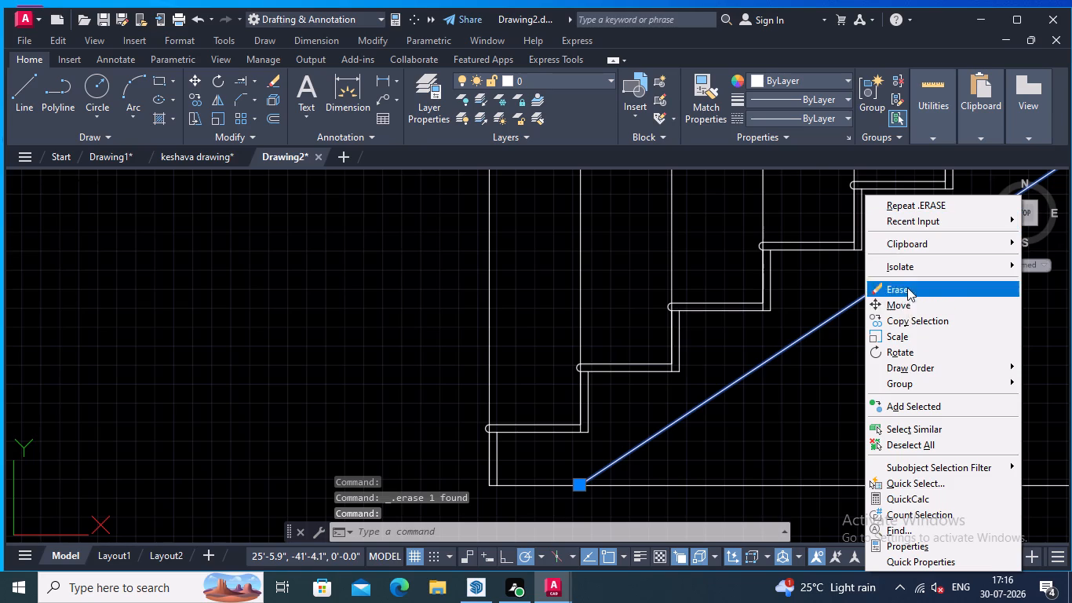
scroll(902, 306, down, 2)
middle_click(895, 312)
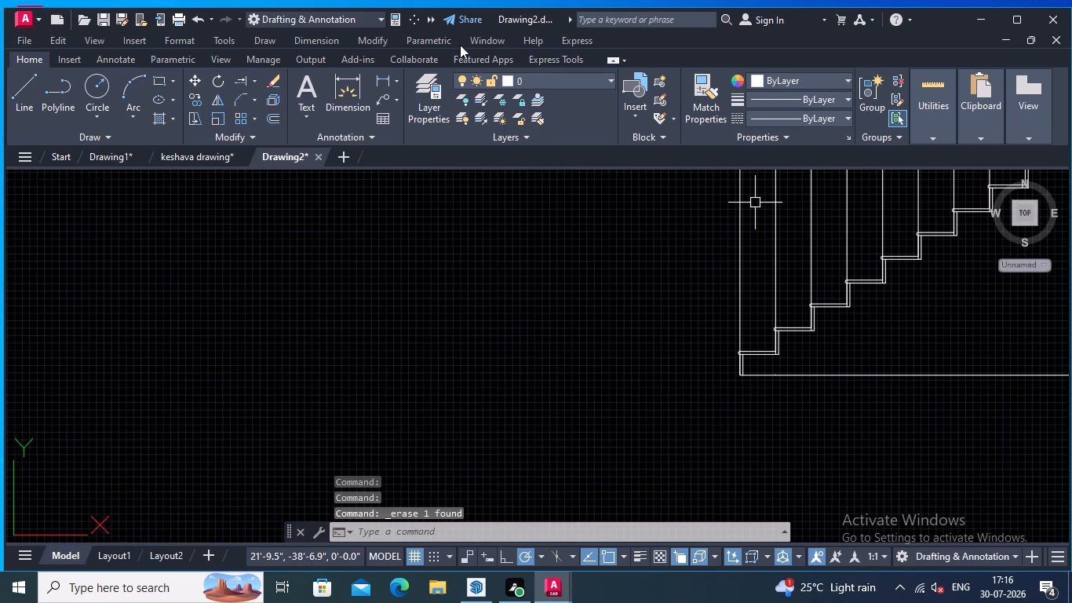
Draw a sloping line from the foot of the lowest riser's inner line through the step corners to the highest tread-riser corner.
click(37, 72)
scroll(207, 193, down, 1)
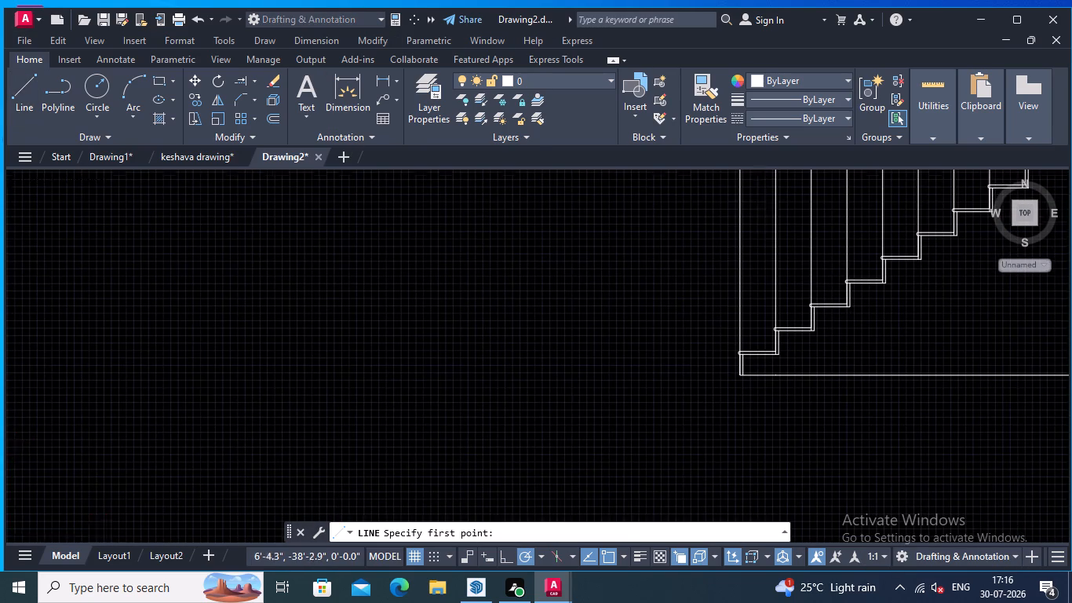
middle_drag(286, 236, 38, 329)
scroll(301, 383, up, 4)
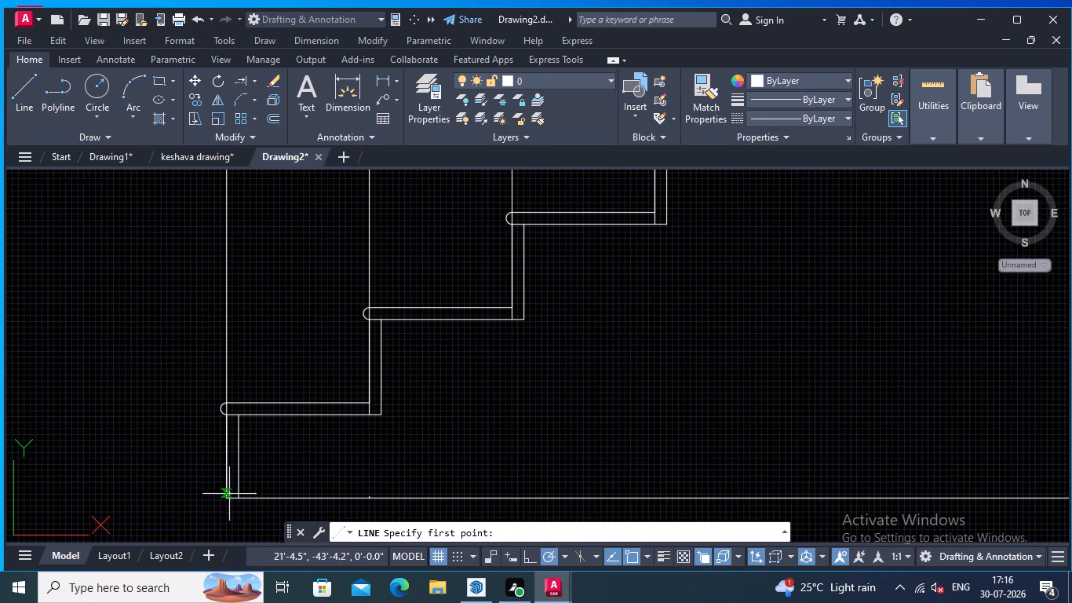
click(235, 496)
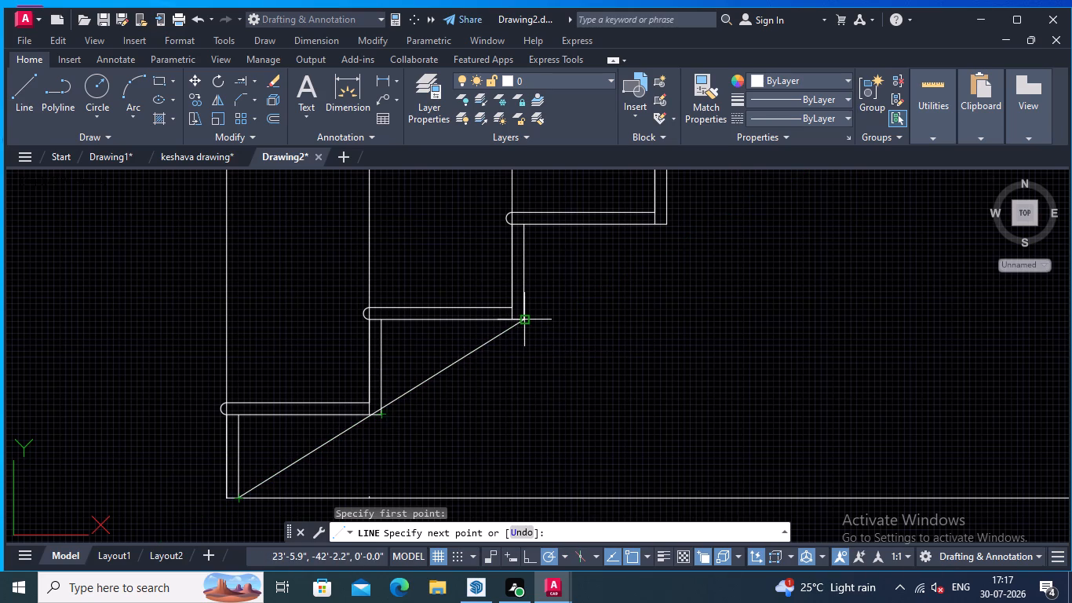
scroll(549, 315, down, 2)
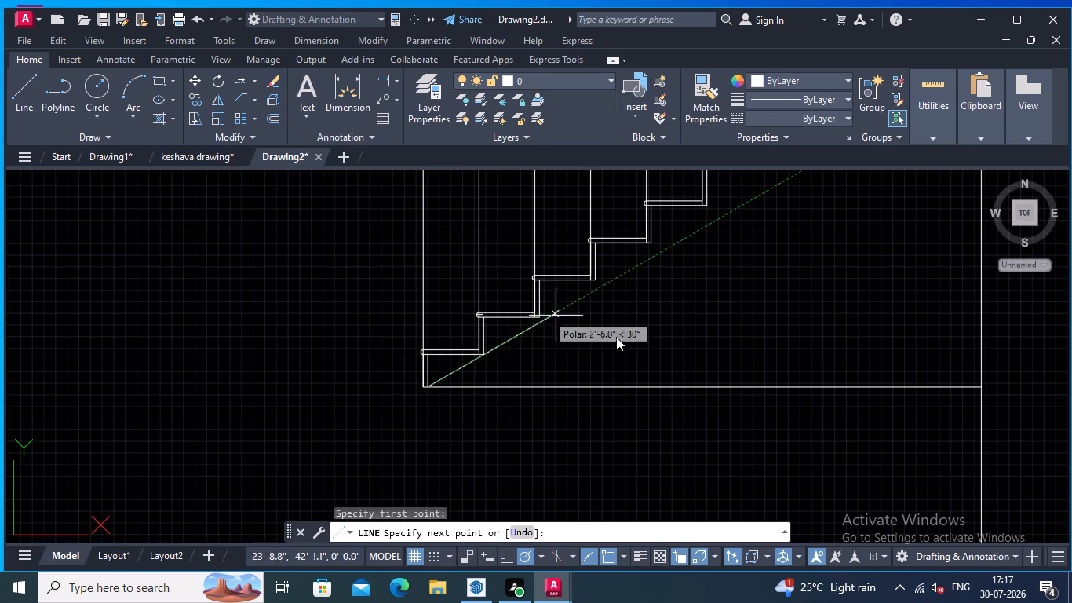
middle_drag(620, 338, 494, 427)
scroll(588, 377, down, 1)
middle_drag(640, 336, 548, 367)
scroll(662, 283, up, 3)
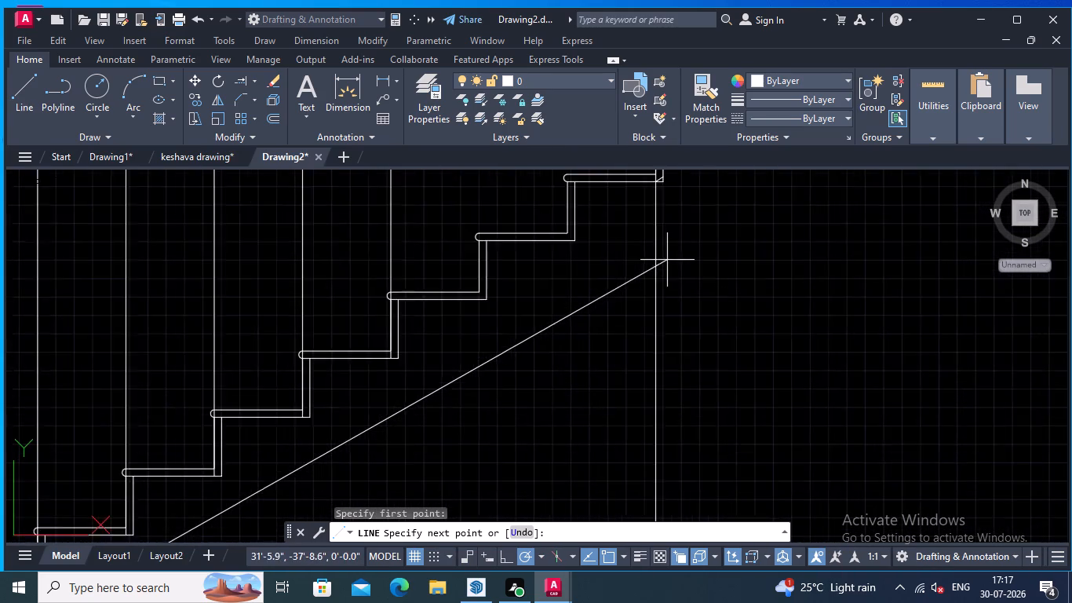
scroll(644, 259, down, 2)
middle_drag(611, 285, 611, 300)
scroll(631, 270, up, 2)
scroll(633, 268, down, 2)
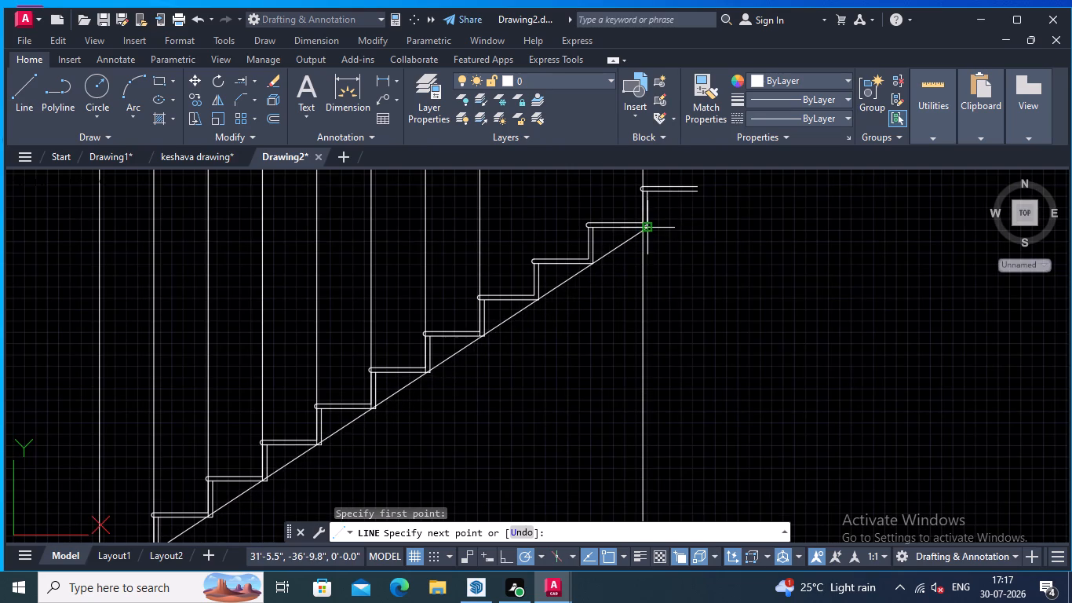
scroll(648, 229, up, 2)
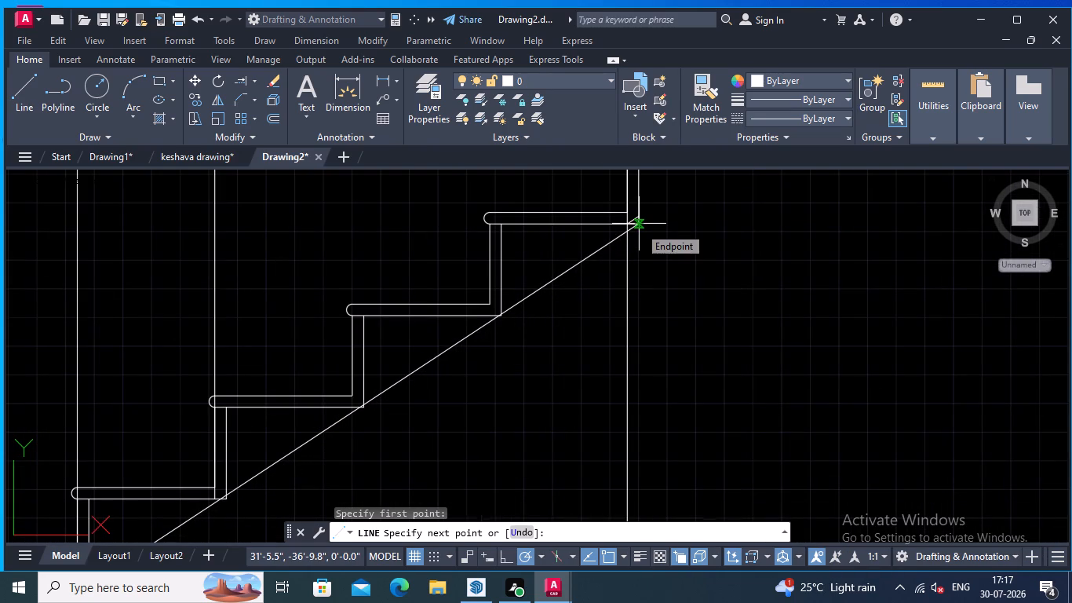
click(639, 226)
scroll(674, 258, down, 2)
middle_drag(682, 274, 731, 223)
key(Escape)
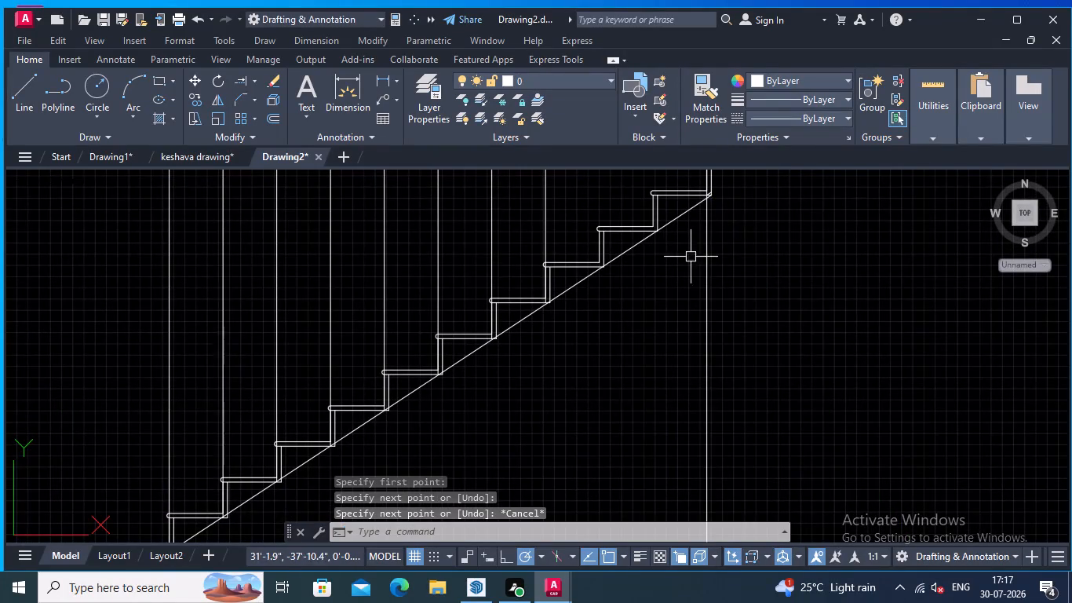
Examine how the new sloping line meets the inner step corners down to the foot of the flight.
middle_drag(460, 411, 687, 364)
scroll(614, 387, up, 2)
middle_drag(633, 368, 633, 367)
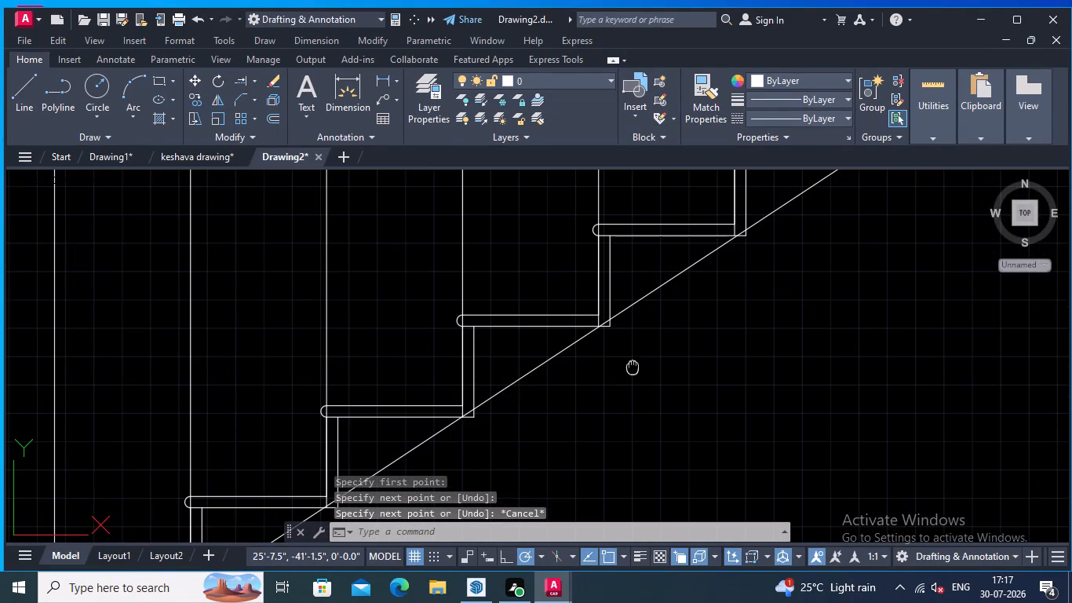
middle_drag(633, 367, 638, 340)
scroll(638, 342, up, 1)
scroll(655, 332, down, 3)
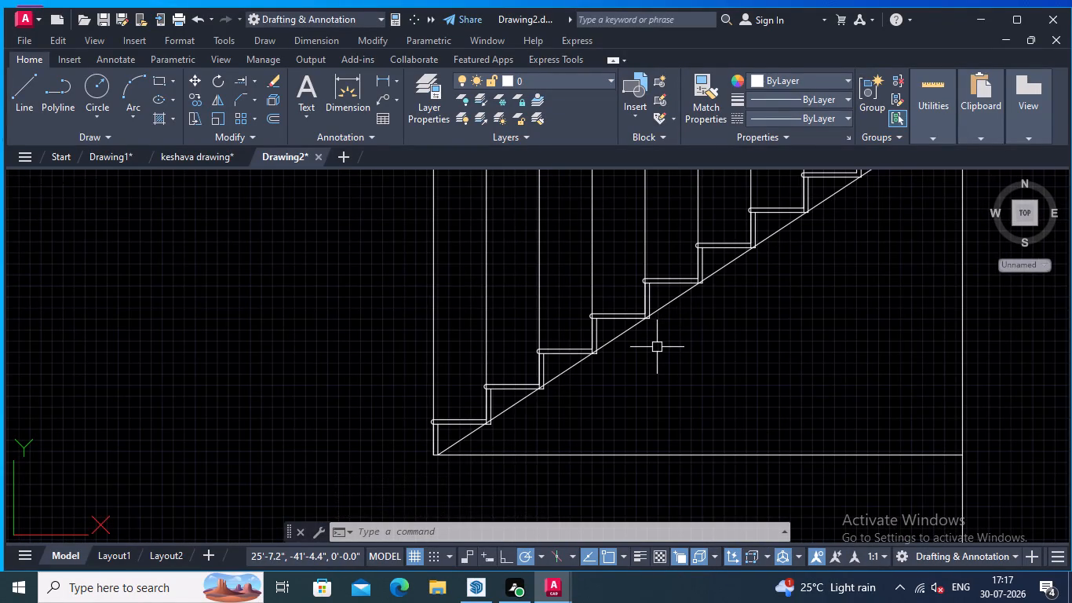
scroll(795, 280, down, 2)
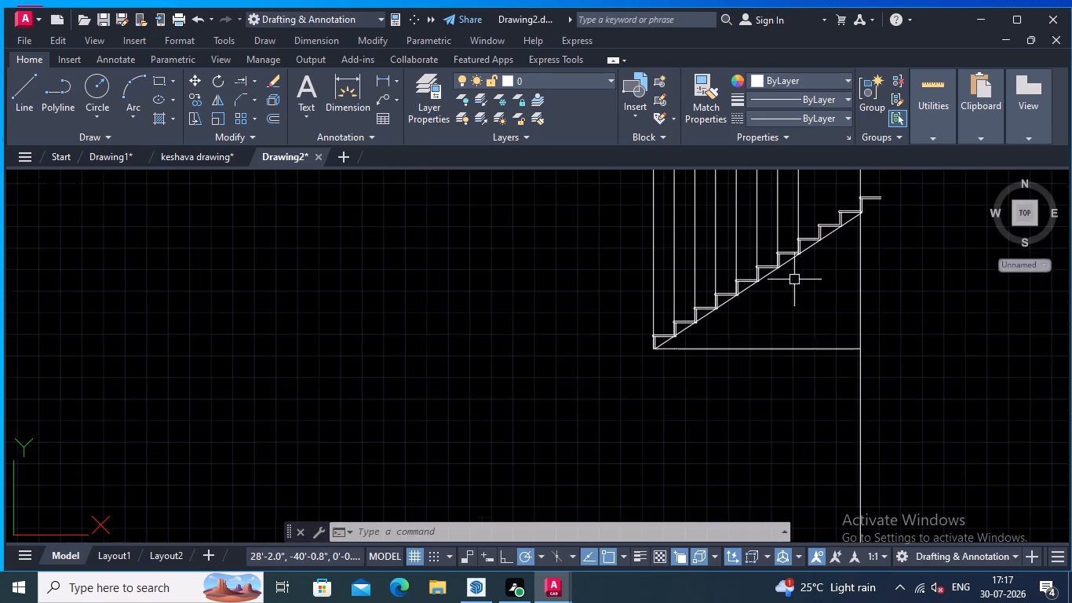
middle_drag(792, 280, 676, 339)
scroll(701, 314, up, 1)
middle_drag(728, 325, 725, 334)
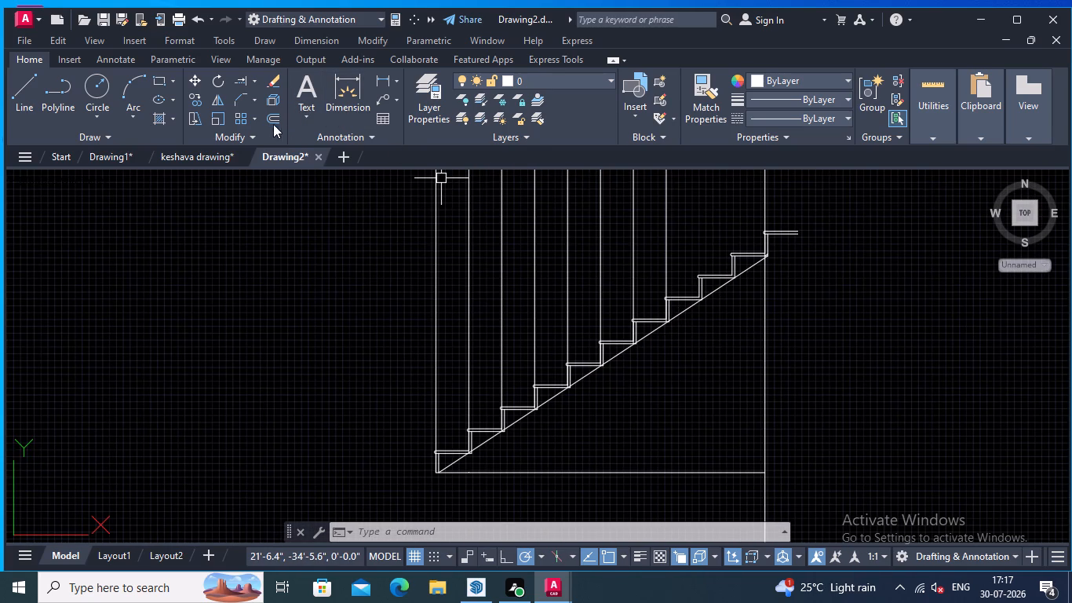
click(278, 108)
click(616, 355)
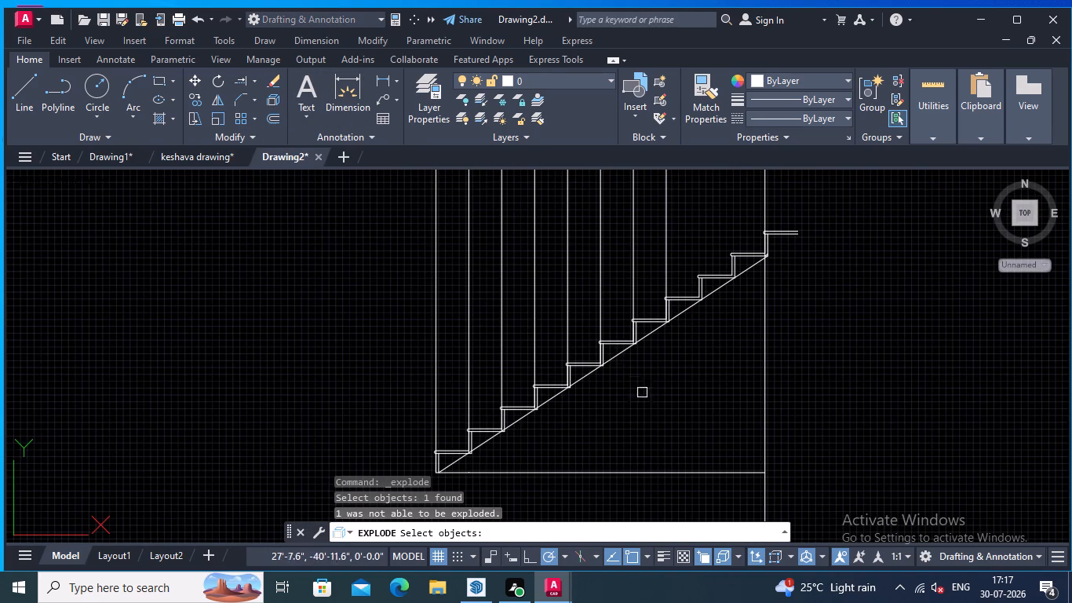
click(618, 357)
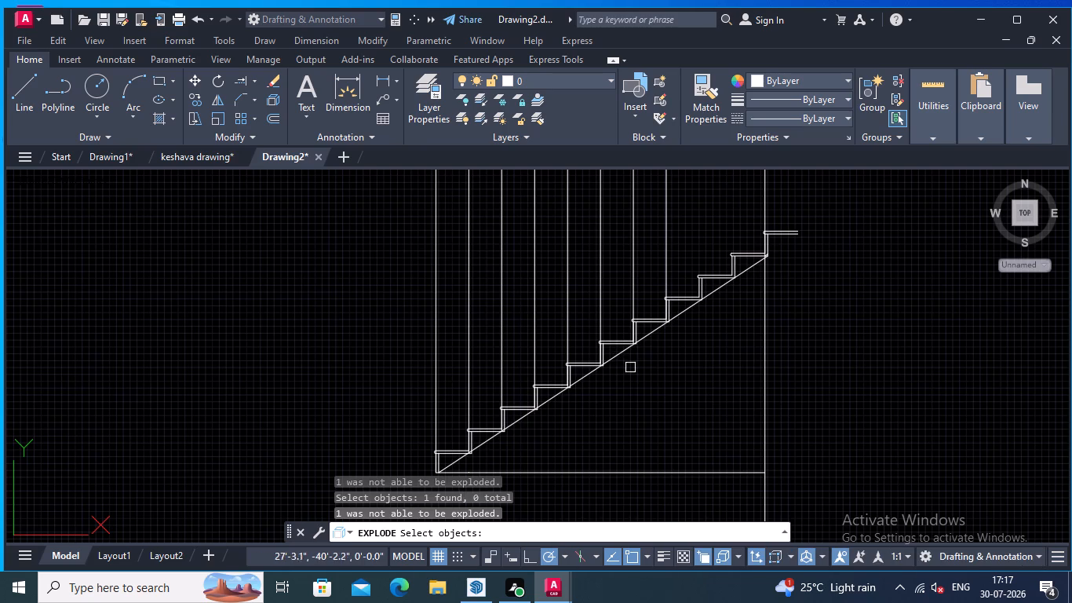
Offset the sloping line through the step corners 6" downward to form the waist slab's underside.
click(278, 116)
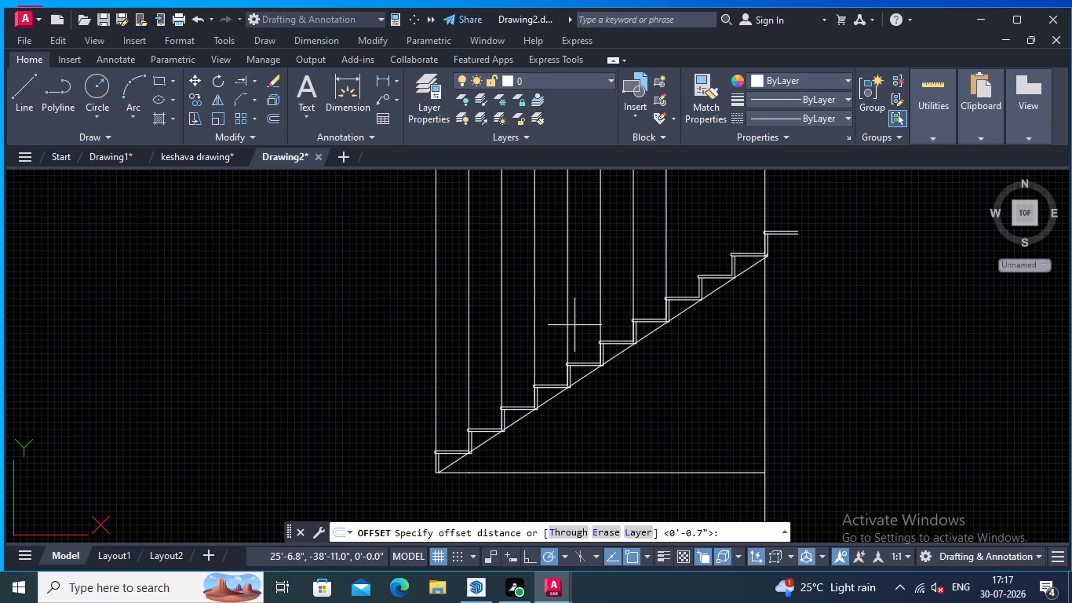
click(585, 379)
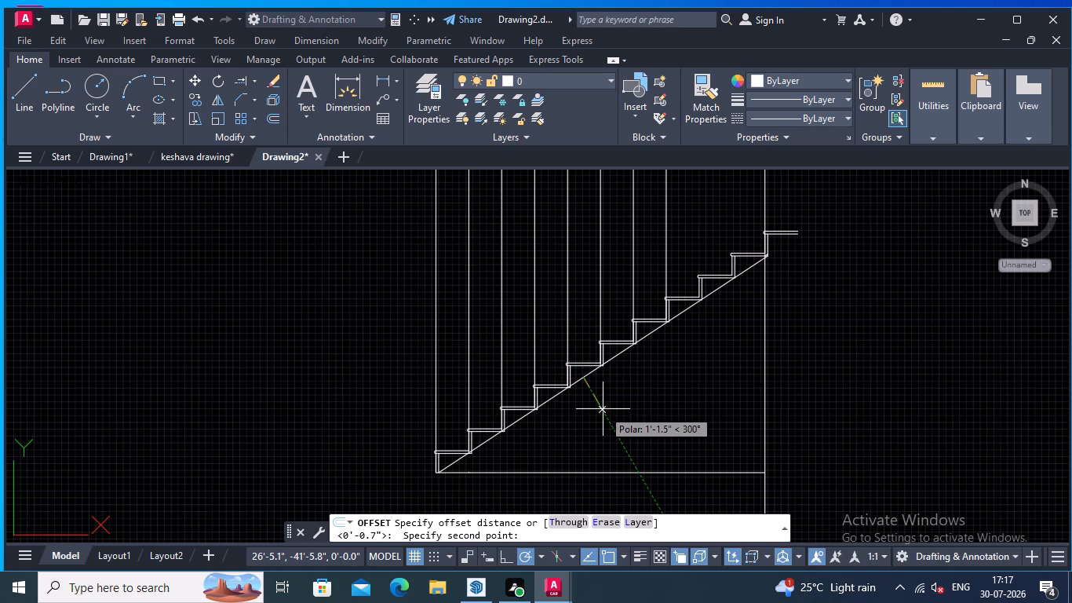
key(6)
key(Return)
click(586, 382)
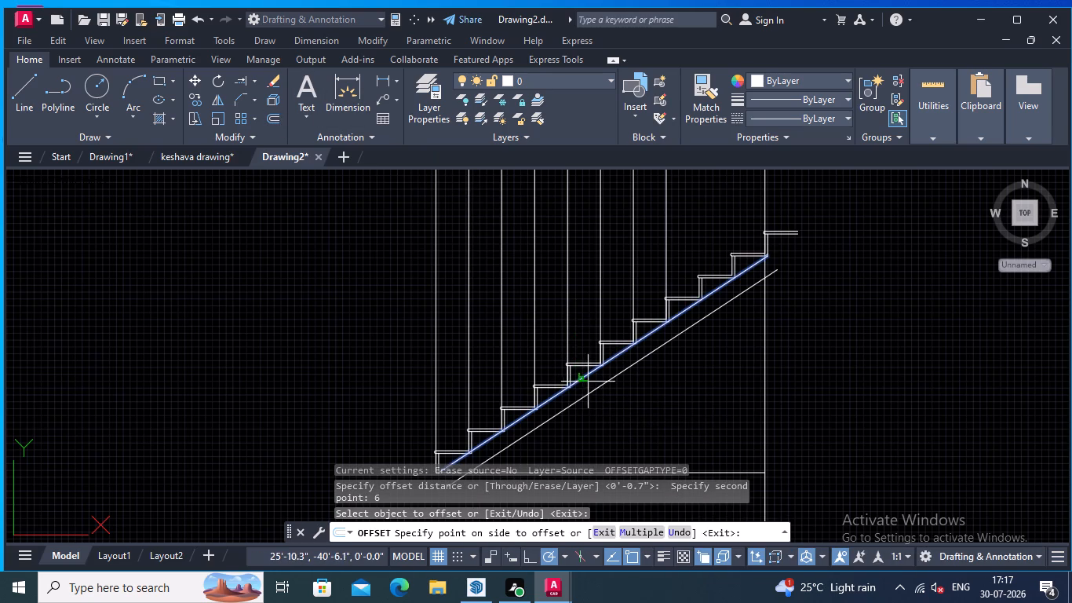
click(603, 413)
right_click(617, 402)
click(676, 415)
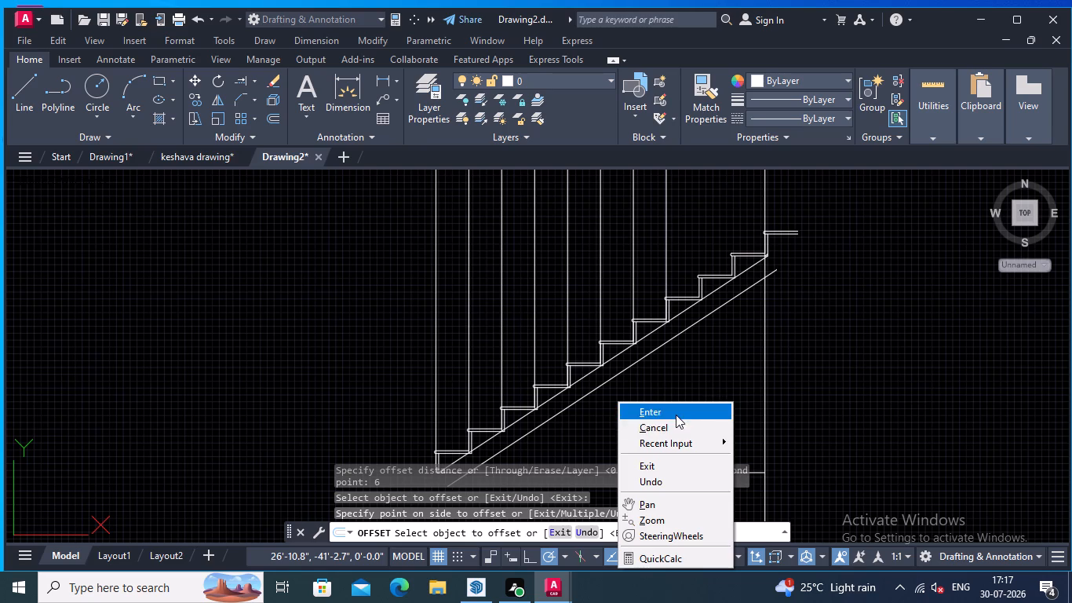
Offset the waist slab's underside line a further 0.75" downward to form the finish line.
right_click(680, 376)
click(757, 88)
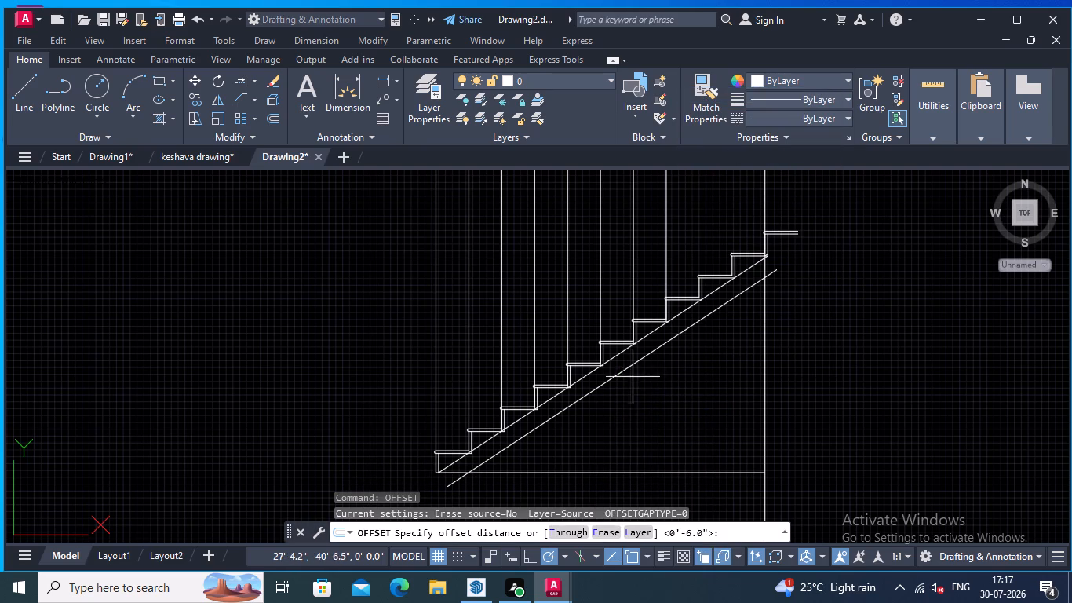
click(632, 371)
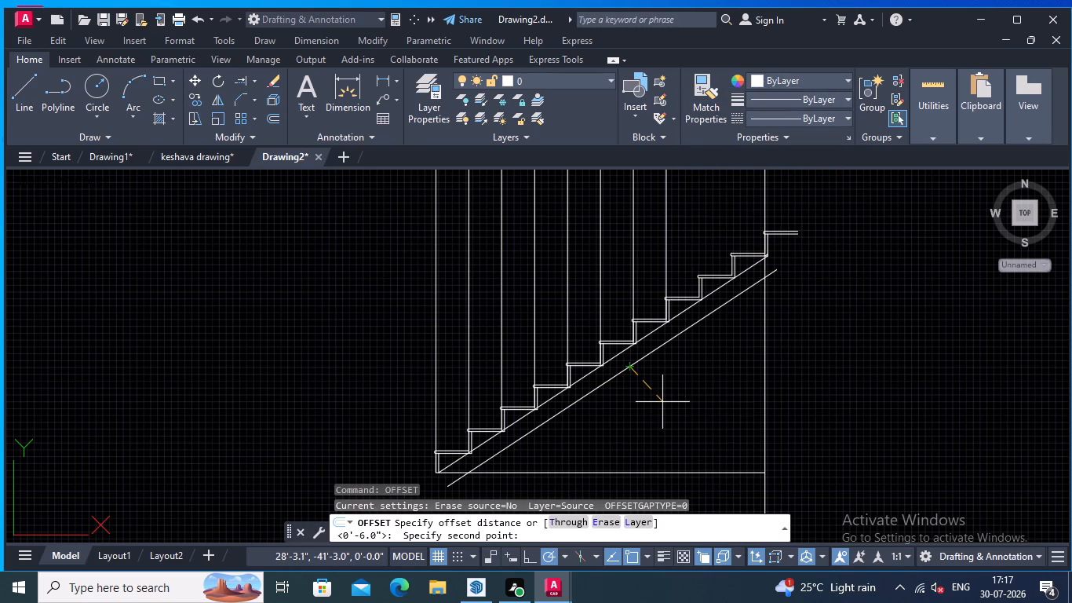
text(.75)
key(Return)
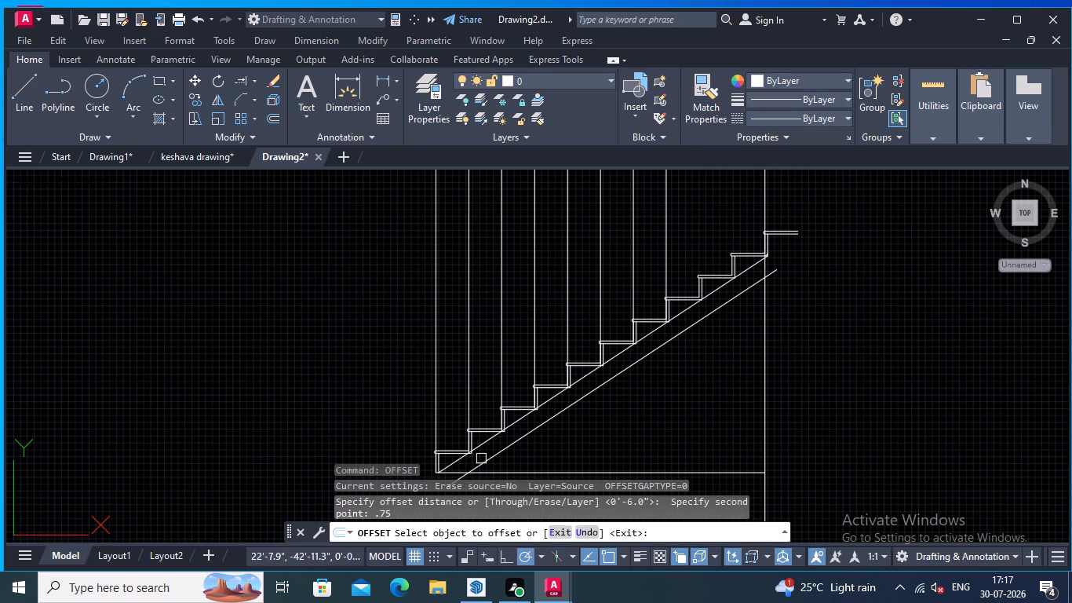
click(529, 437)
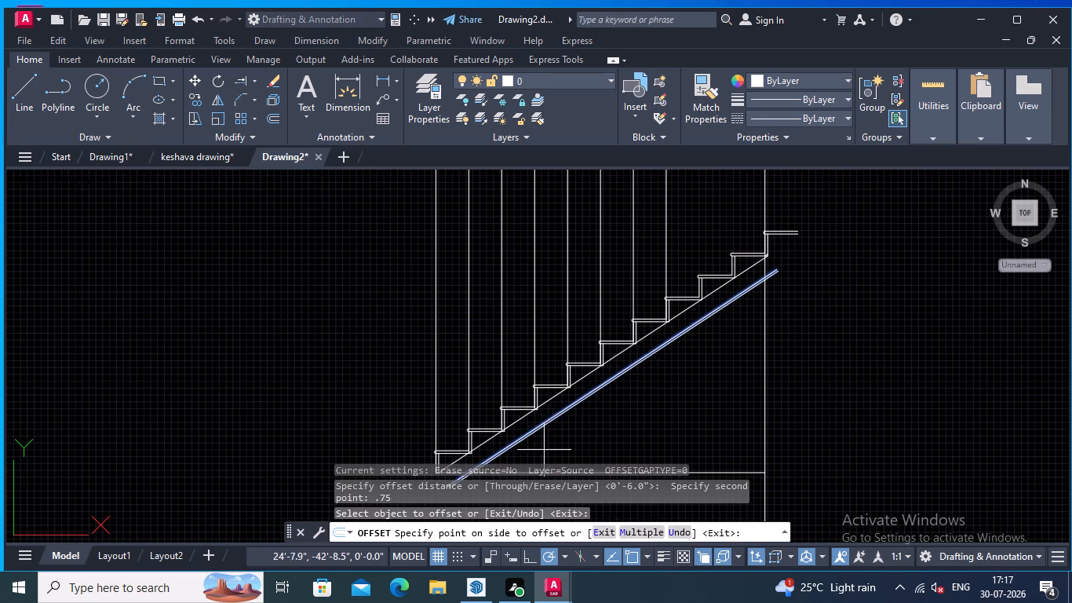
click(545, 450)
Draw a 3' horizontal line away from the flight, starting at the upper end of the waist slab's underside line.
middle_drag(746, 298, 757, 298)
middle_drag(763, 338, 774, 294)
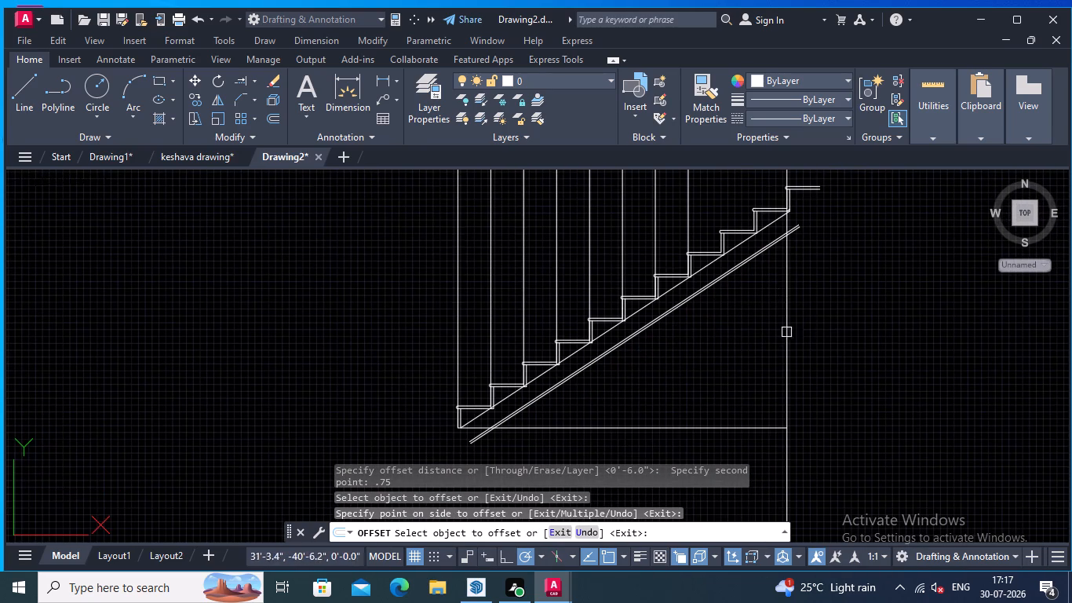
middle_drag(856, 279, 778, 344)
scroll(760, 317, up, 2)
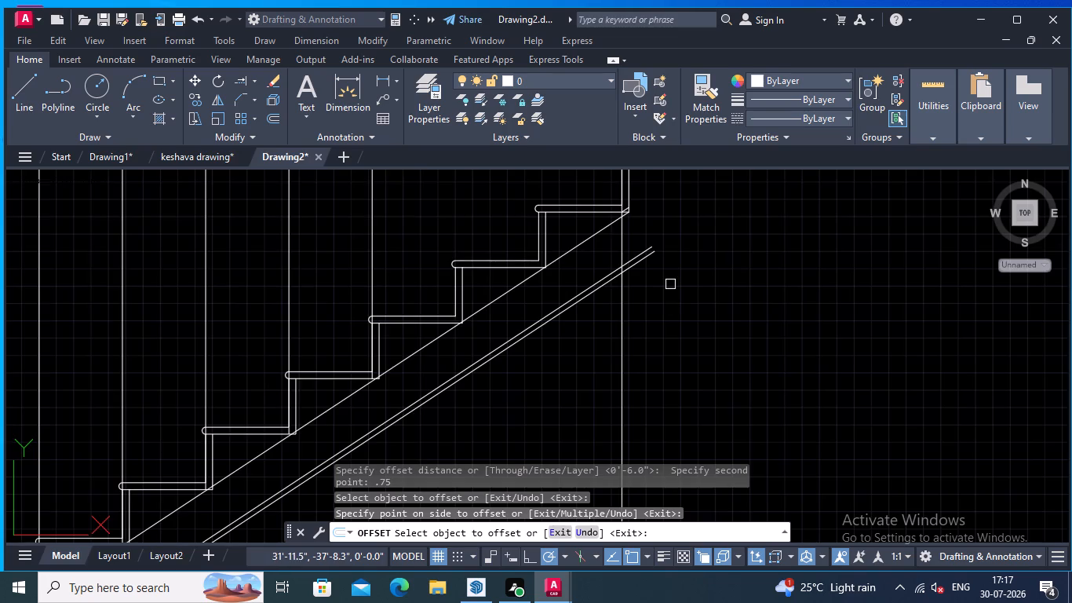
scroll(673, 283, down, 1)
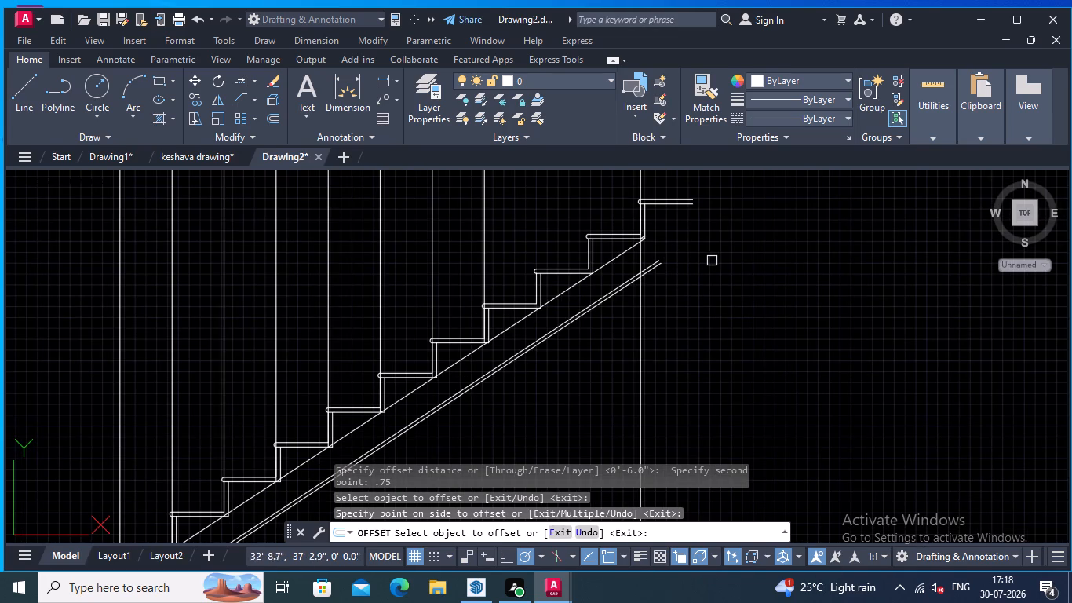
click(31, 79)
scroll(666, 258, up, 3)
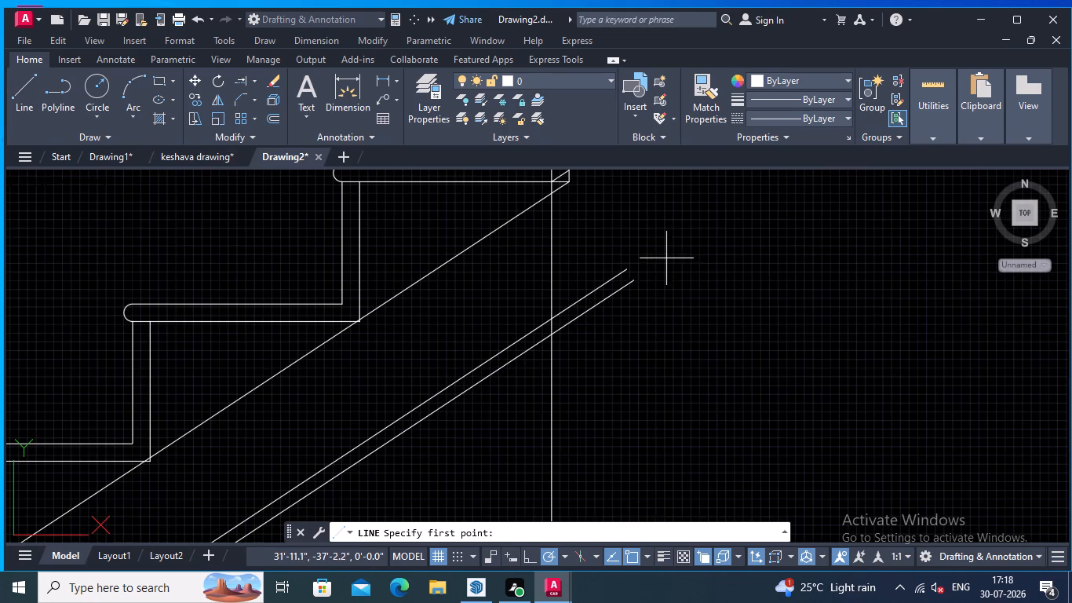
click(629, 269)
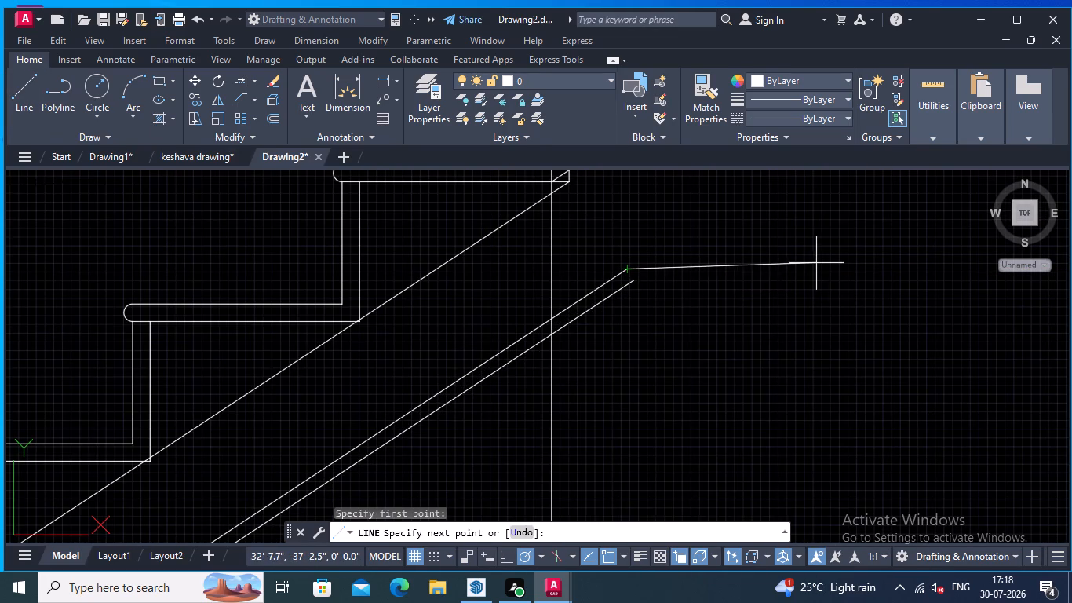
scroll(851, 283, down, 1)
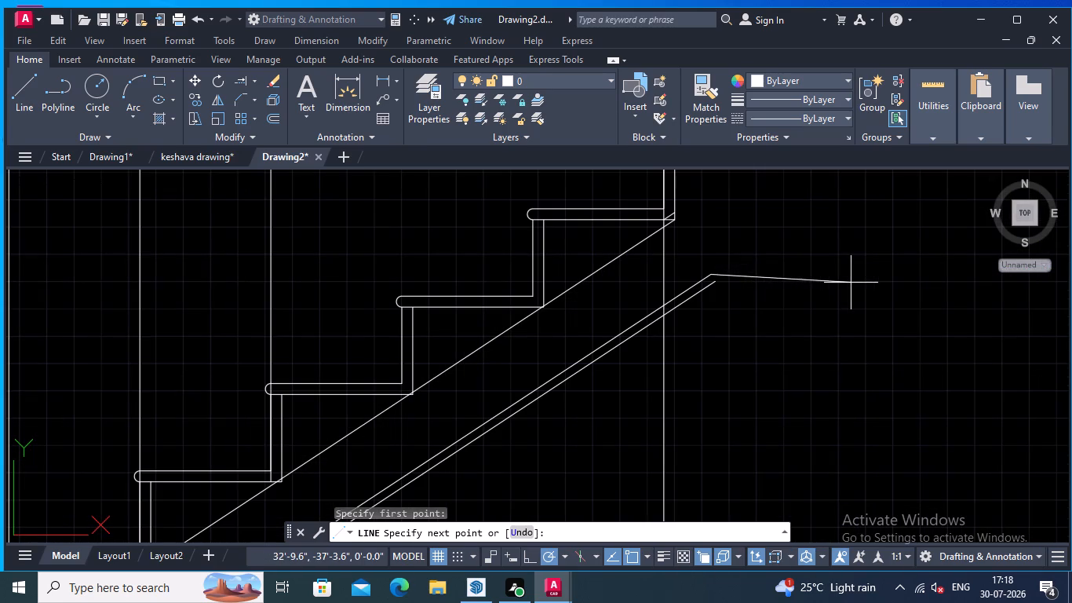
text(3')
key(Return)
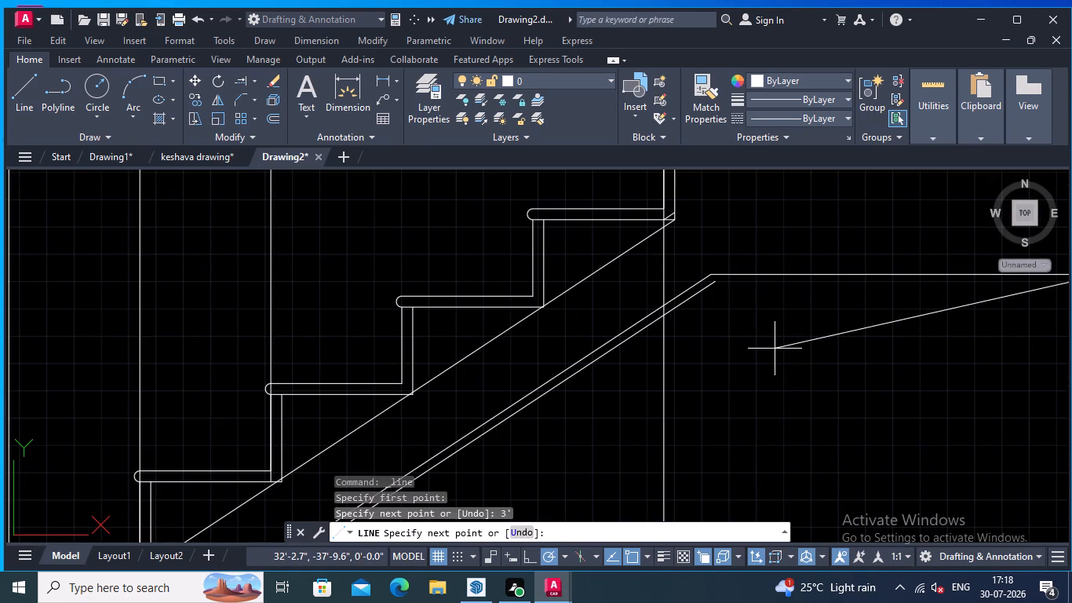
key(Return)
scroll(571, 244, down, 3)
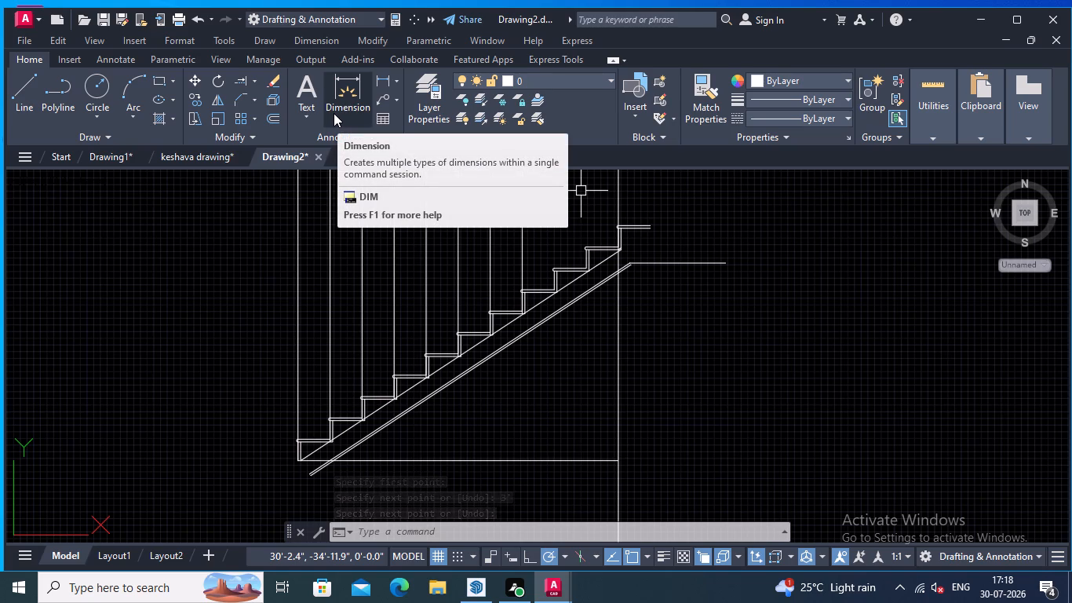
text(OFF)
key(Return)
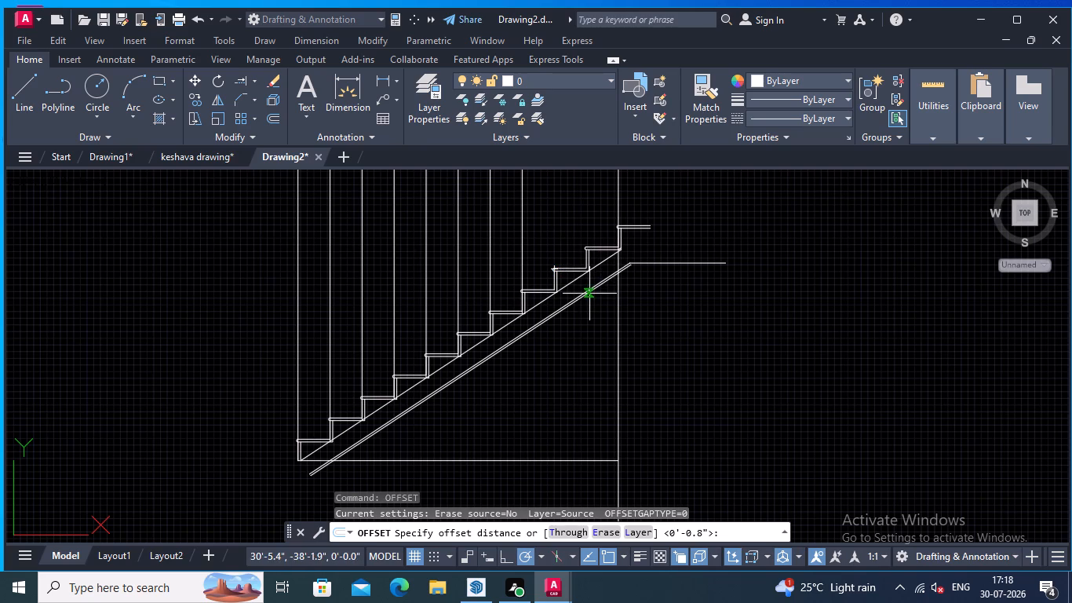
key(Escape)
Offset the horizontal landing underside line 0.75" downward to form the landing's finish line.
scroll(651, 287, up, 2)
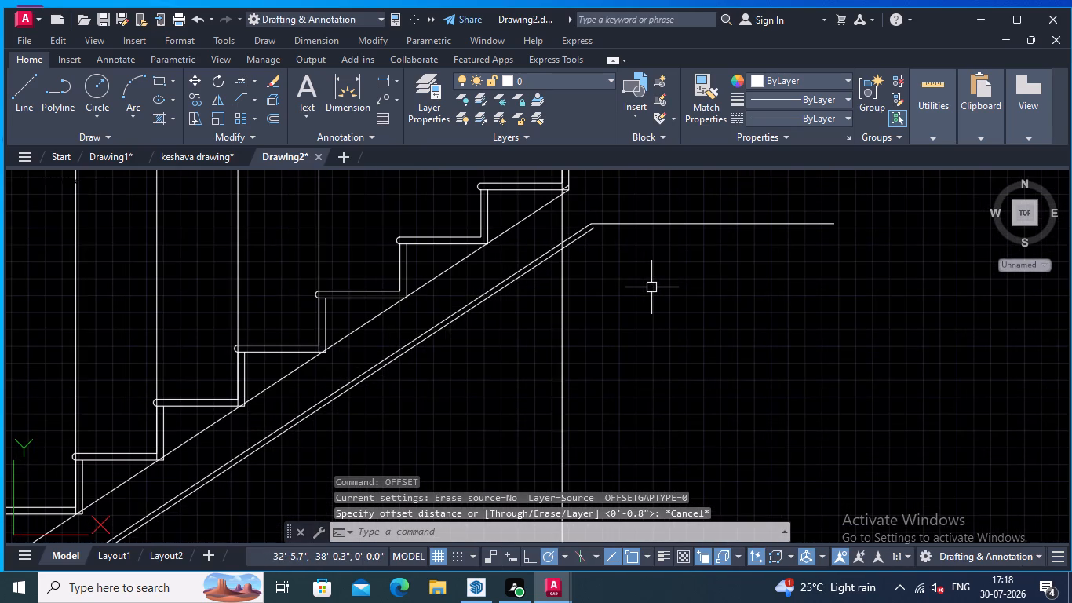
text(OFF)
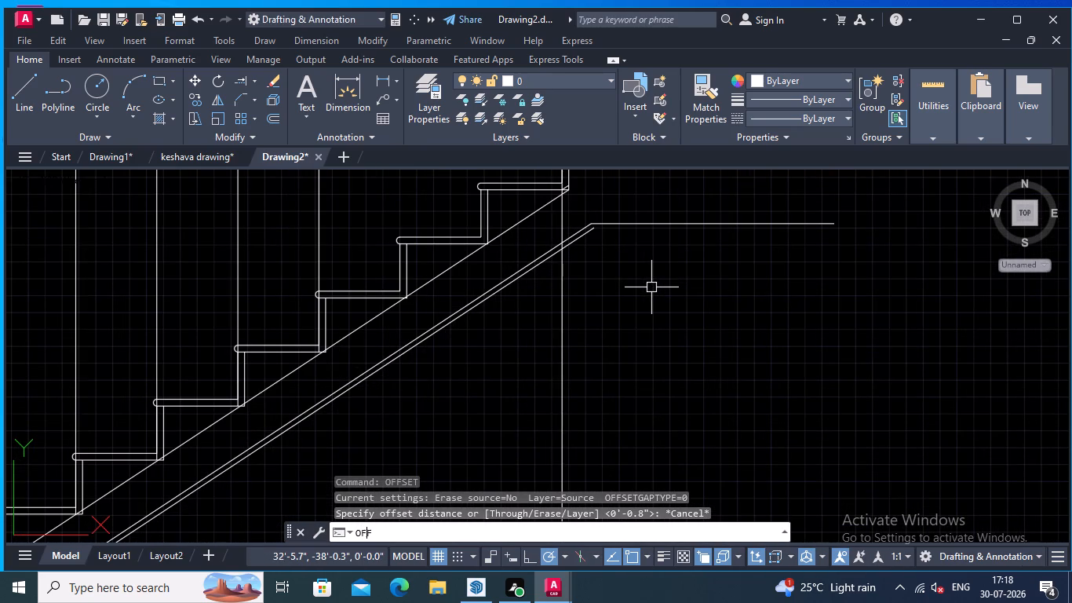
key(Return)
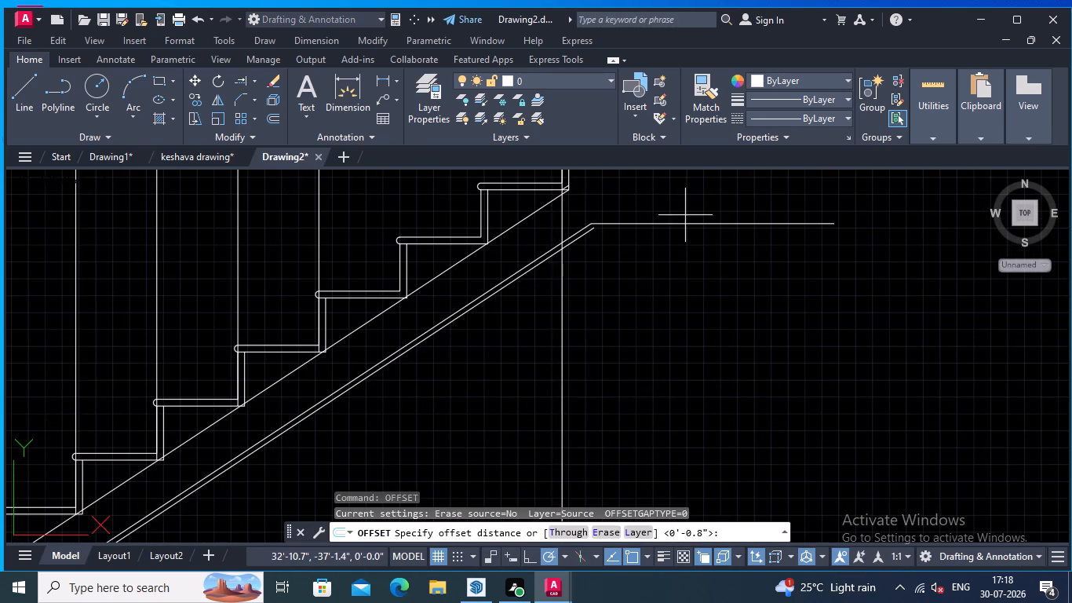
click(685, 225)
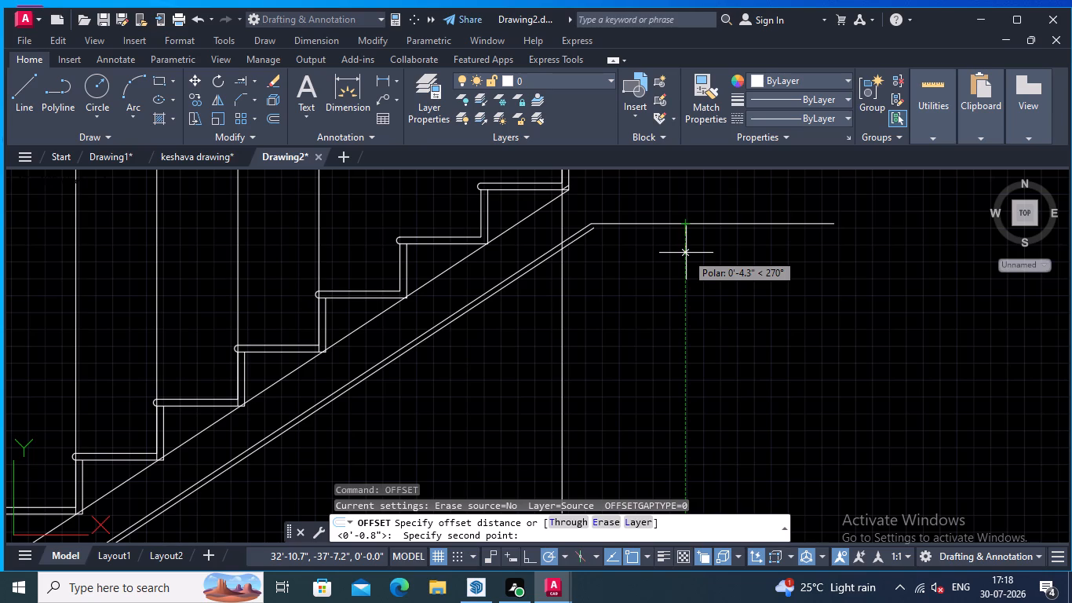
text(.75)
key(Return)
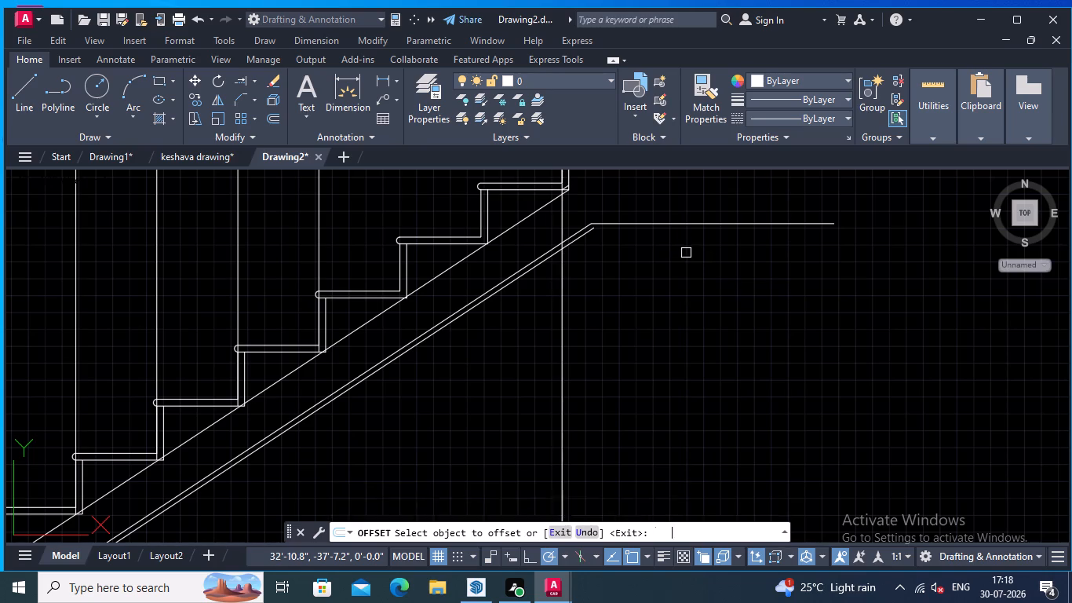
click(634, 226)
click(638, 236)
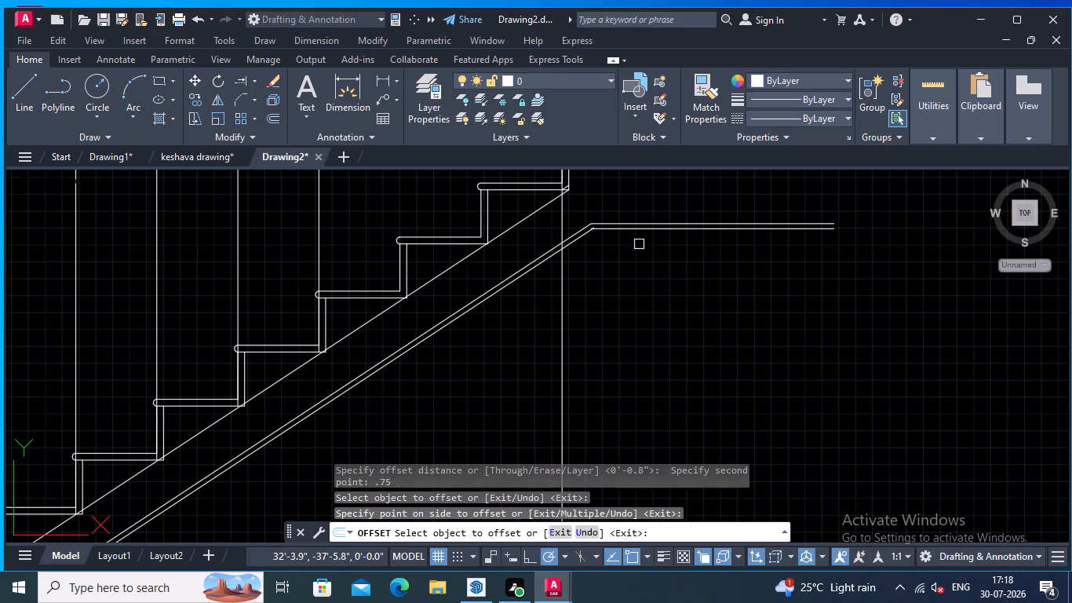
scroll(629, 241, up, 2)
middle_drag(629, 241, 667, 320)
scroll(667, 320, up, 1)
scroll(667, 308, down, 3)
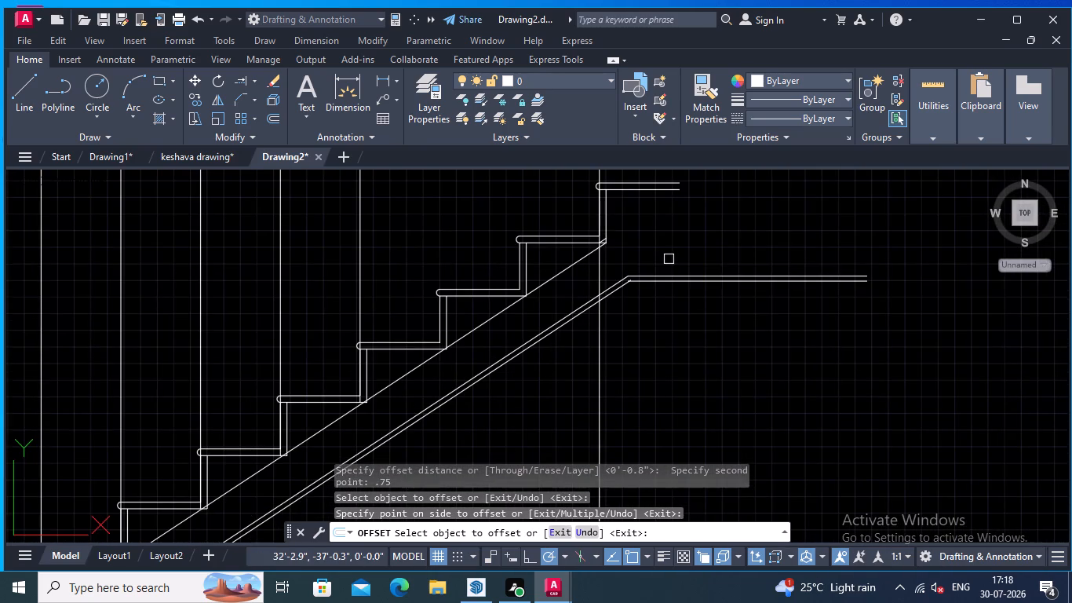
middle_click(668, 259)
scroll(685, 276, up, 1)
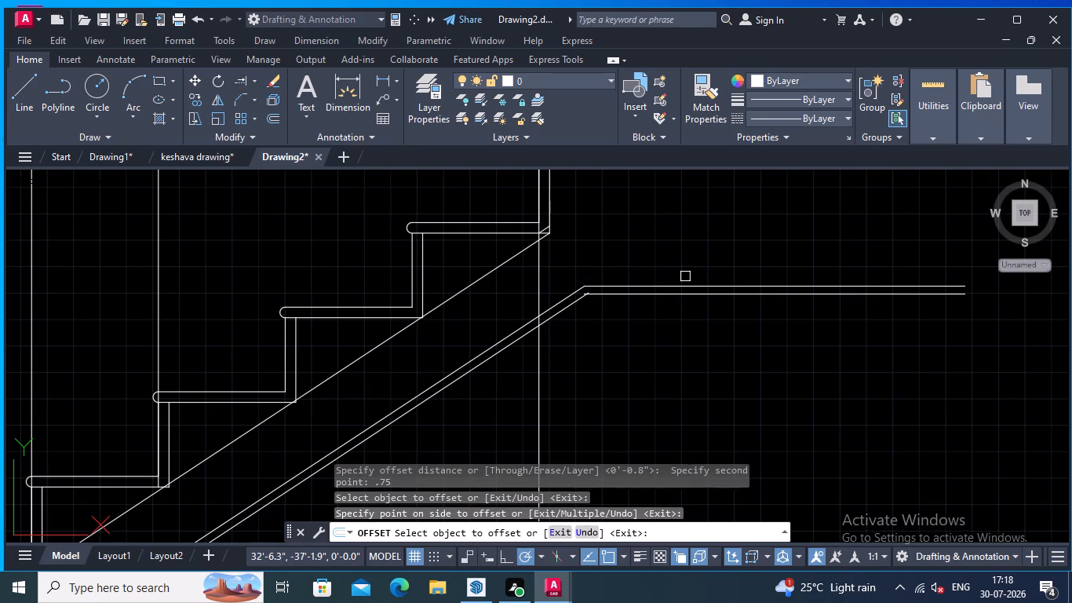
key(Escape)
Trim the overshooting ends of the sloping and horizontal finish lines where they cross below the landing corner.
text(TR)
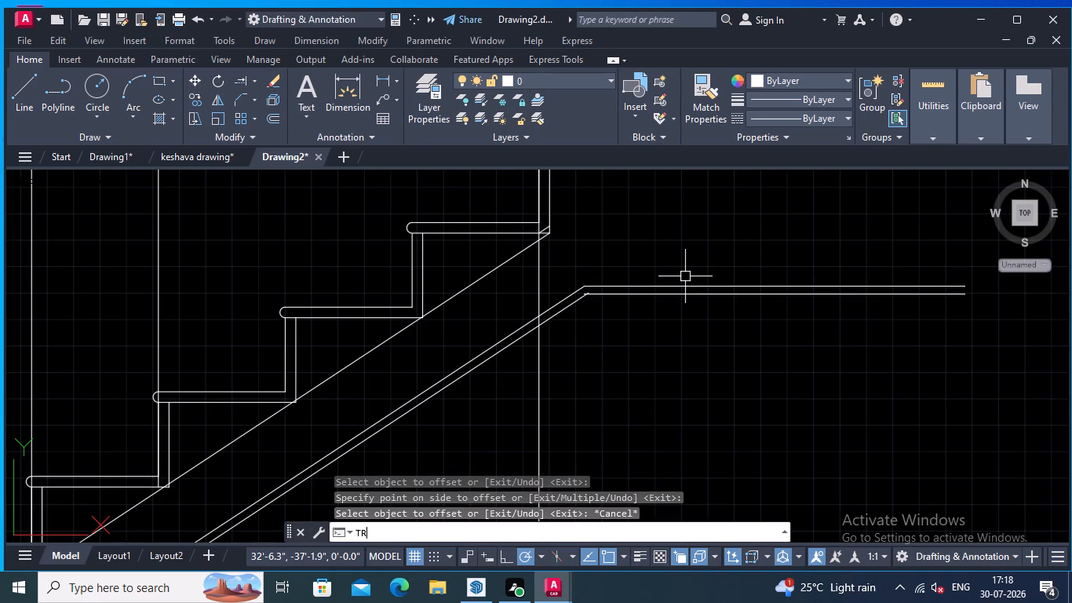
key(Return)
scroll(630, 305, up, 4)
middle_drag(549, 308, 618, 411)
scroll(487, 323, up, 2)
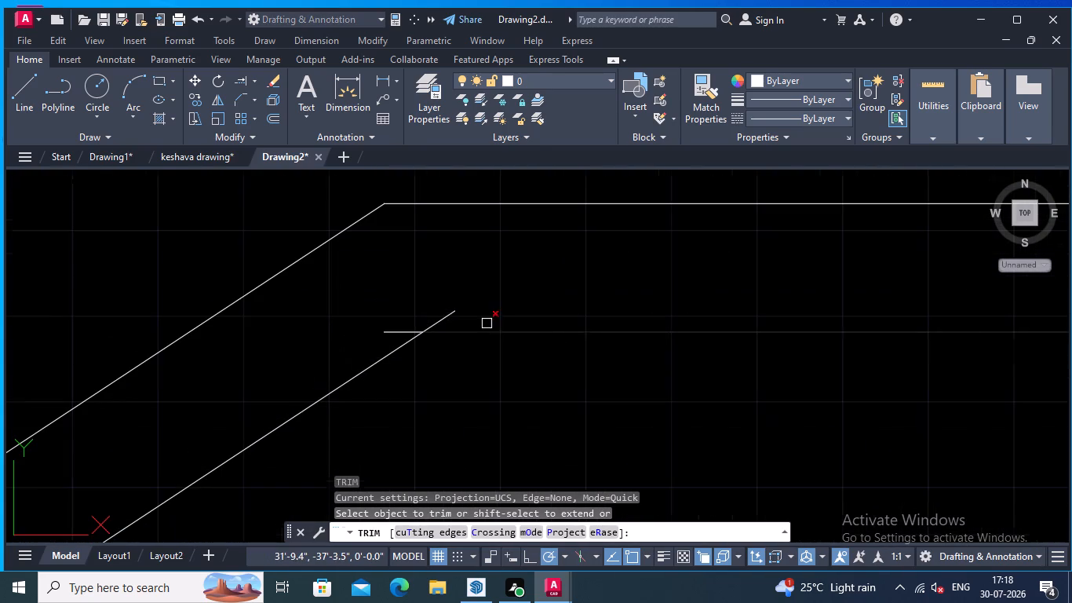
click(447, 316)
click(403, 331)
scroll(442, 309, down, 5)
middle_drag(555, 371, 556, 380)
scroll(556, 378, down, 3)
middle_drag(560, 379, 598, 349)
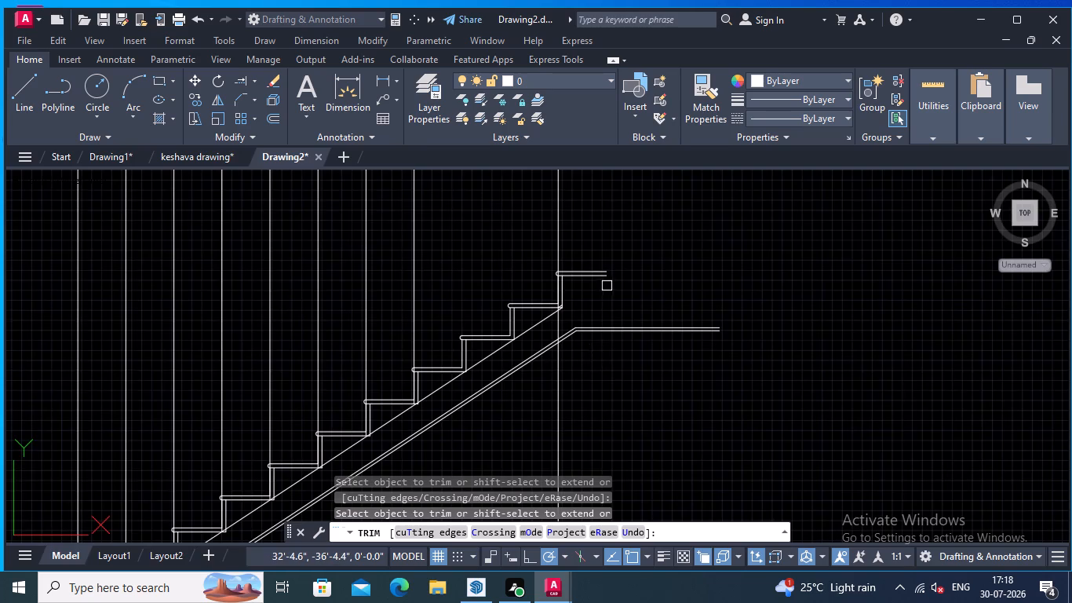
scroll(607, 286, up, 1)
key(Escape)
Draw vertical construction lines through the plan's inner wall finish line and the hatched wall's inner face beside landing 11.
scroll(658, 267, down, 1)
middle_drag(658, 271, 649, 310)
scroll(649, 310, up, 2)
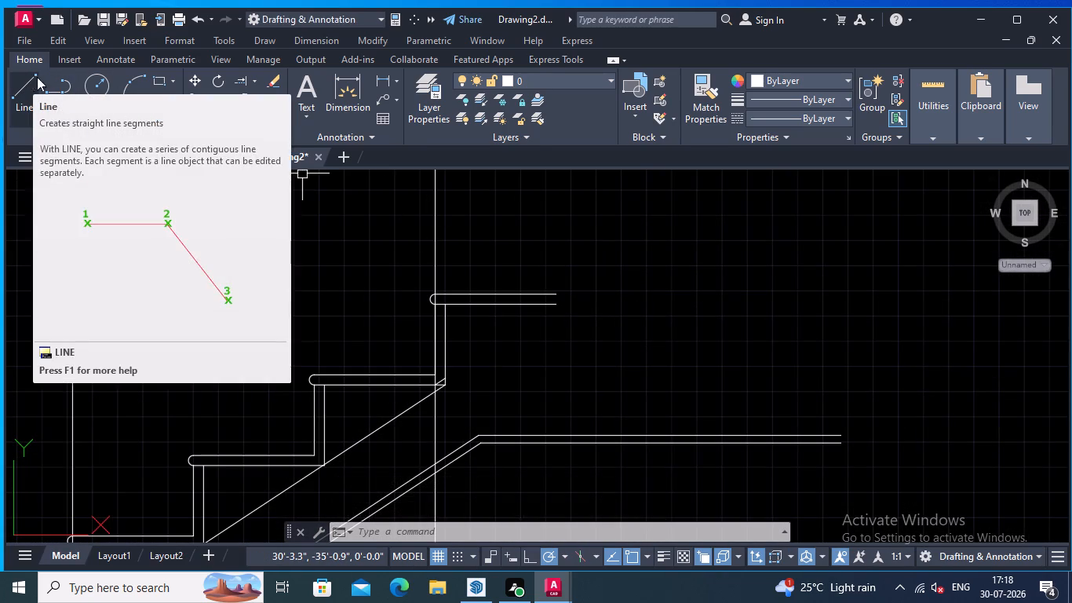
scroll(342, 312, down, 5)
middle_drag(530, 305, 515, 410)
middle_drag(528, 355, 527, 387)
scroll(520, 378, down, 2)
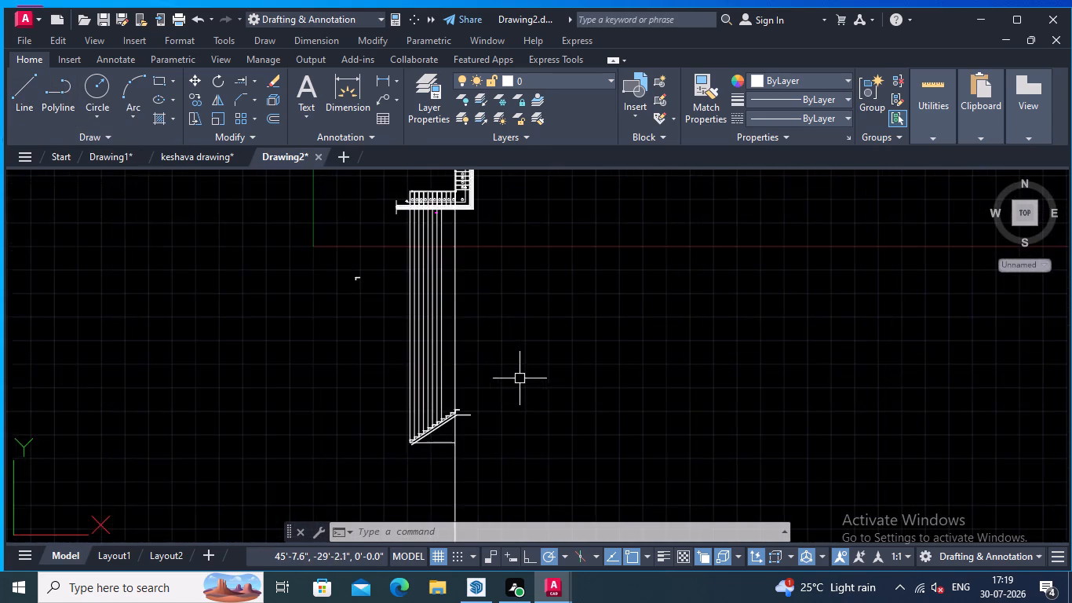
scroll(520, 377, down, 1)
middle_drag(520, 375, 520, 389)
scroll(504, 286, up, 5)
middle_drag(487, 294, 650, 297)
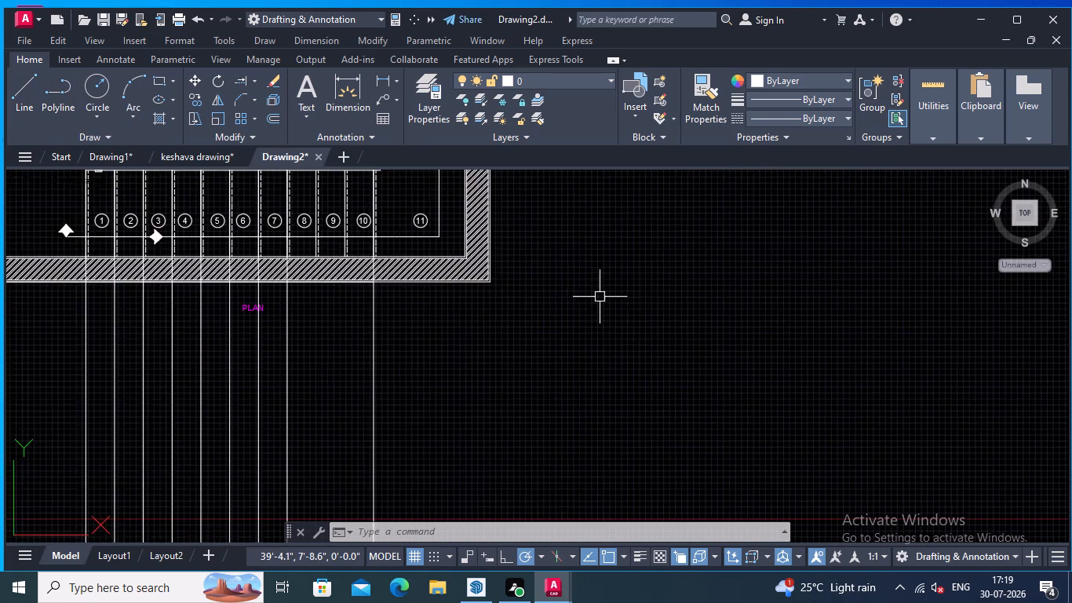
scroll(589, 299, up, 2)
scroll(589, 311, down, 2)
middle_drag(569, 317, 668, 337)
scroll(665, 330, down, 1)
middle_drag(665, 330, 659, 374)
scroll(659, 327, up, 2)
middle_drag(641, 331, 650, 332)
scroll(650, 332, up, 1)
scroll(650, 332, down, 1)
middle_drag(650, 332, 664, 330)
text(XL)
key(Return)
key(v)
key(Return)
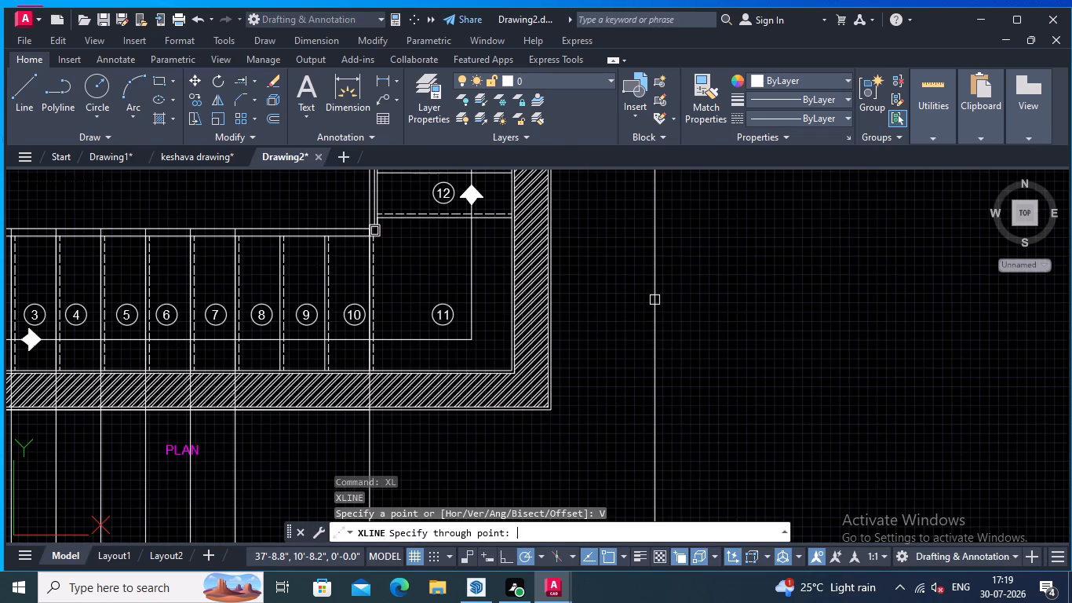
scroll(524, 360, down, 1)
middle_drag(524, 360, 571, 253)
scroll(560, 273, up, 1)
middle_drag(560, 273, 556, 336)
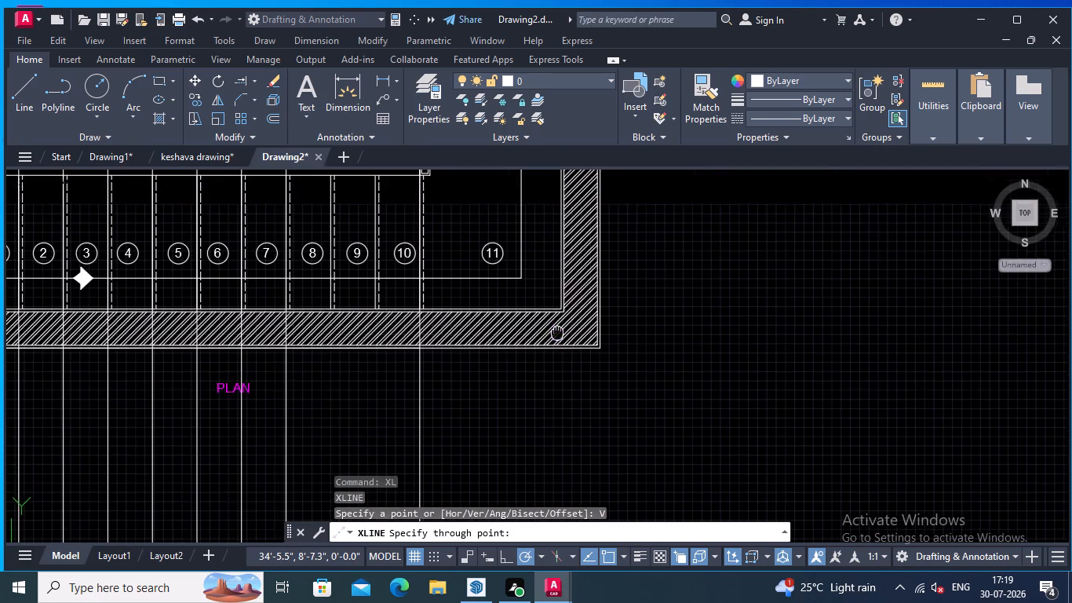
middle_drag(556, 336, 556, 345)
middle_drag(563, 240, 518, 326)
scroll(560, 247, up, 1)
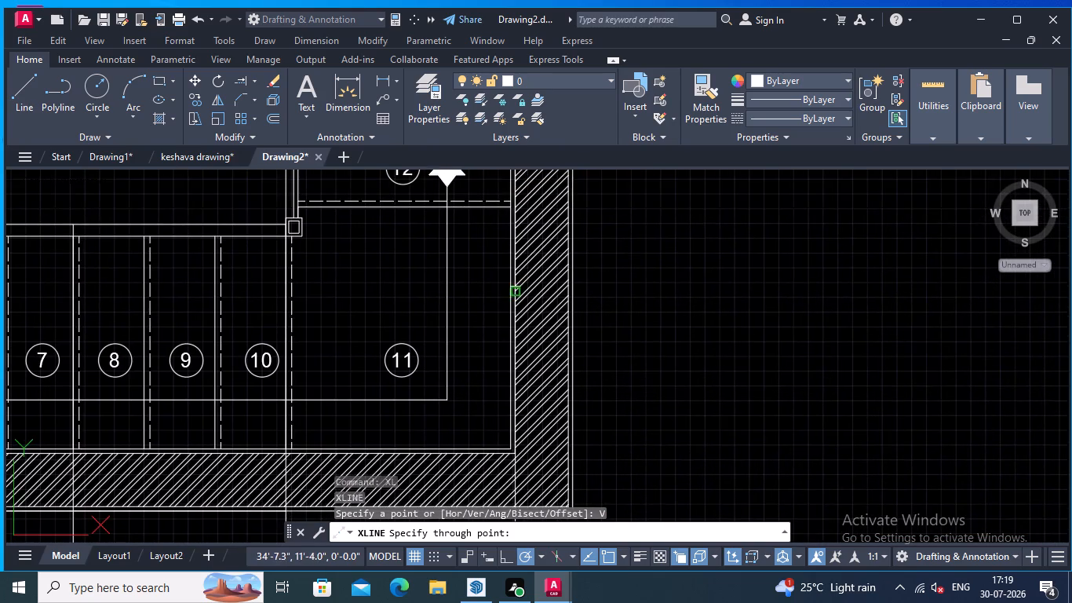
scroll(505, 266, up, 2)
middle_drag(505, 263, 494, 361)
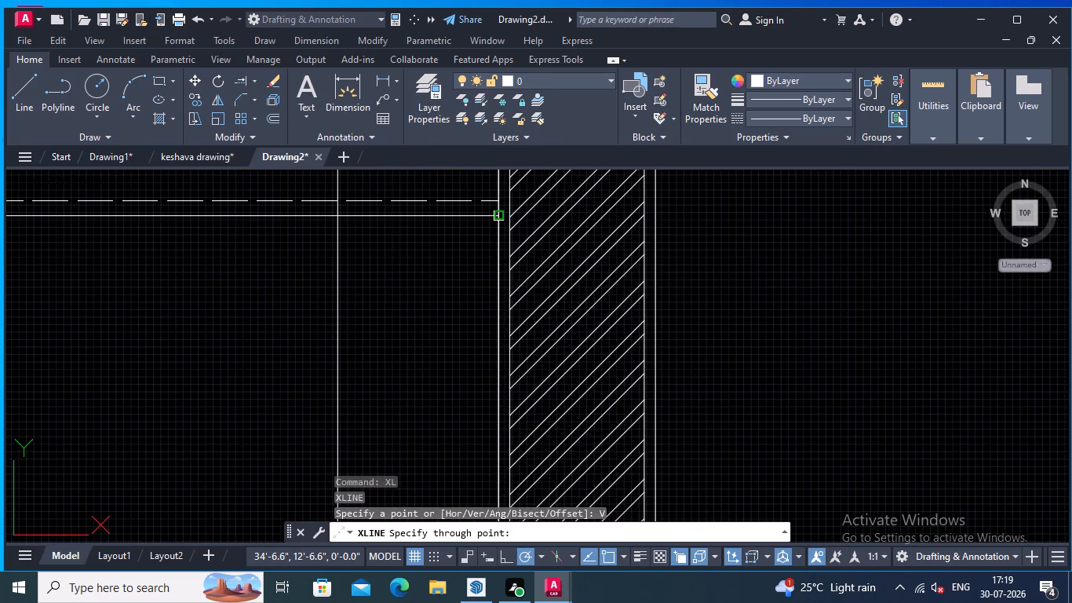
click(495, 214)
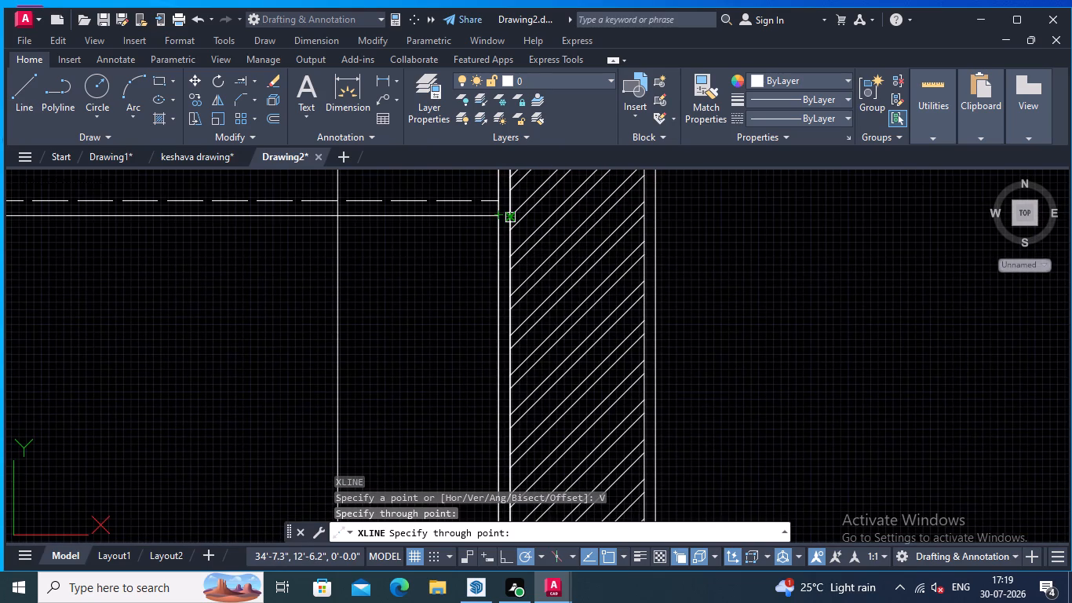
scroll(511, 218, up, 3)
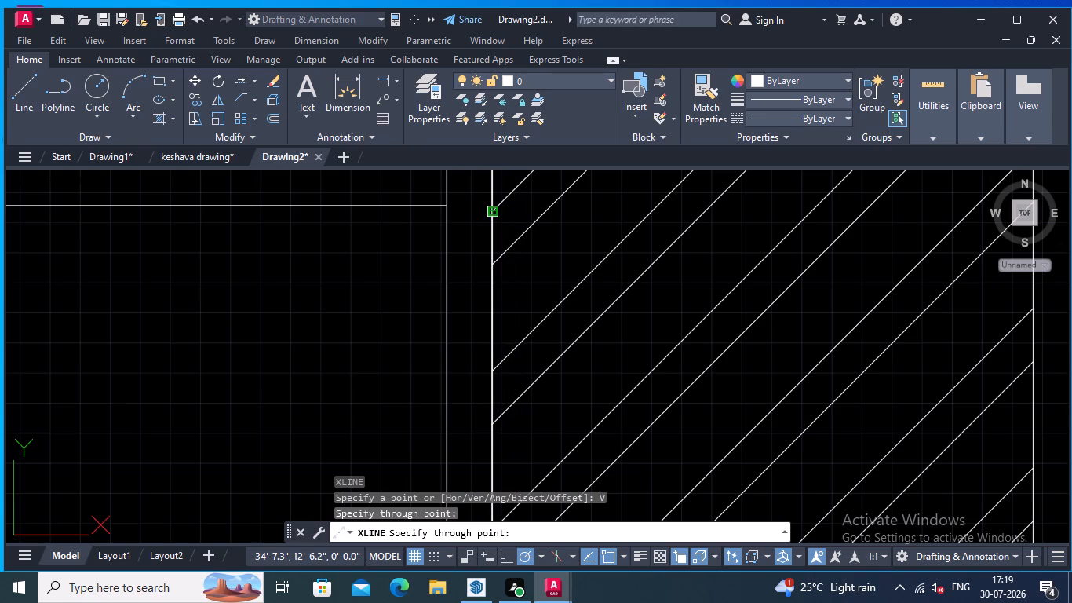
click(490, 212)
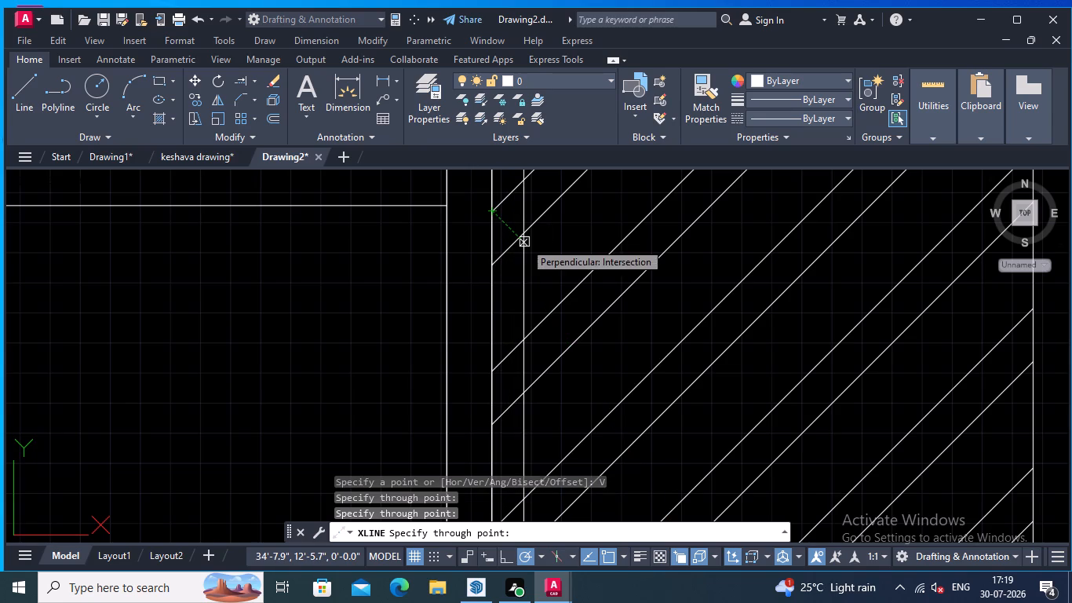
key(Return)
Trim the ends of both landing underside lines that extend past the outer of the two wall construction lines.
scroll(459, 244, down, 5)
middle_drag(500, 282, 588, 161)
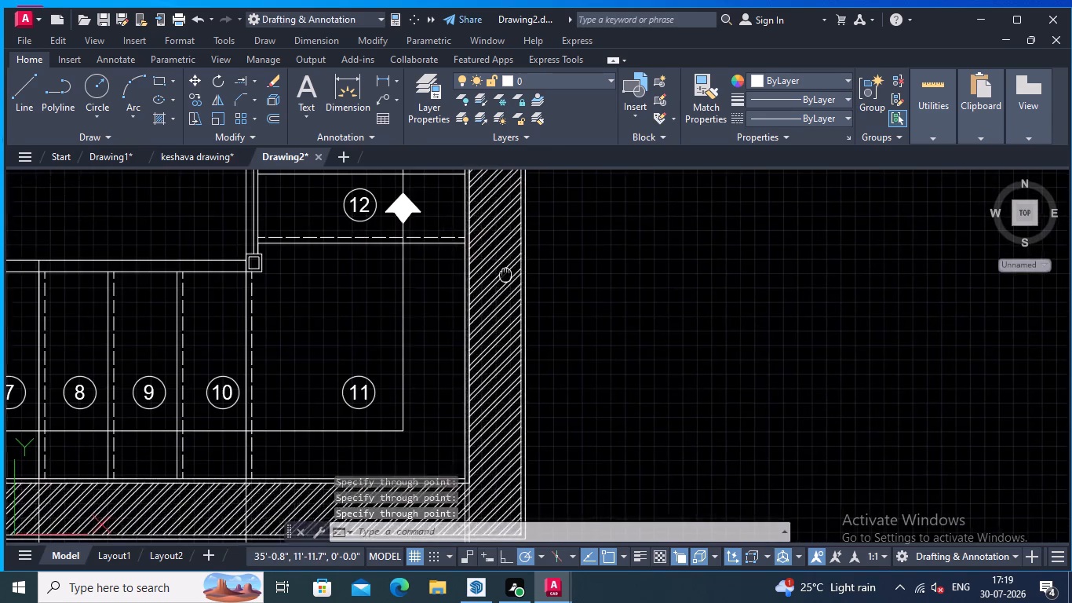
middle_drag(588, 161, 641, 108)
scroll(677, 202, down, 3)
middle_drag(703, 250, 766, 61)
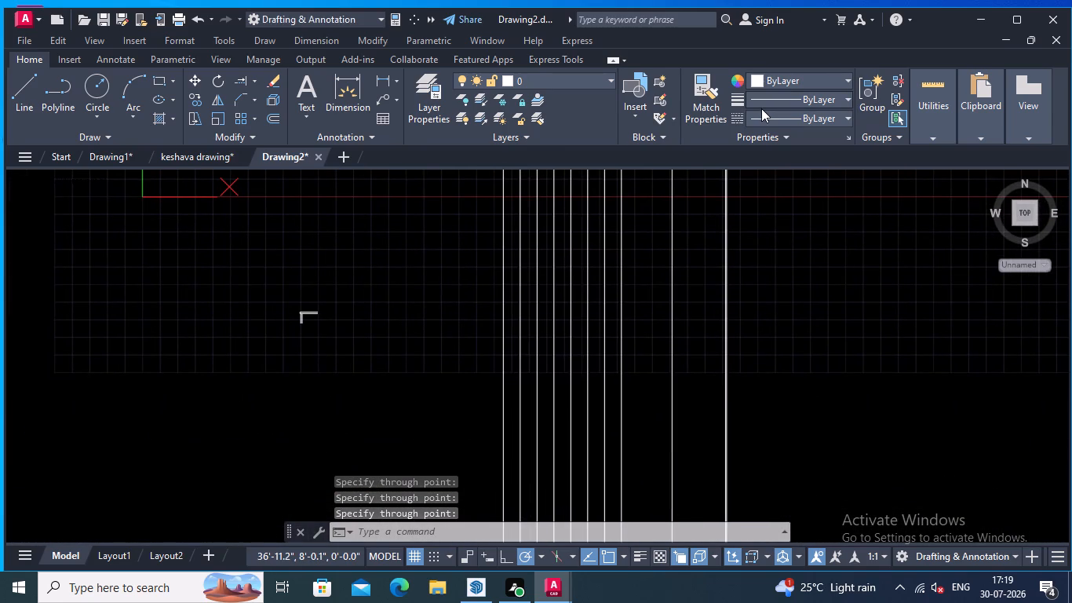
middle_drag(773, 151, 757, 56)
scroll(744, 175, down, 1)
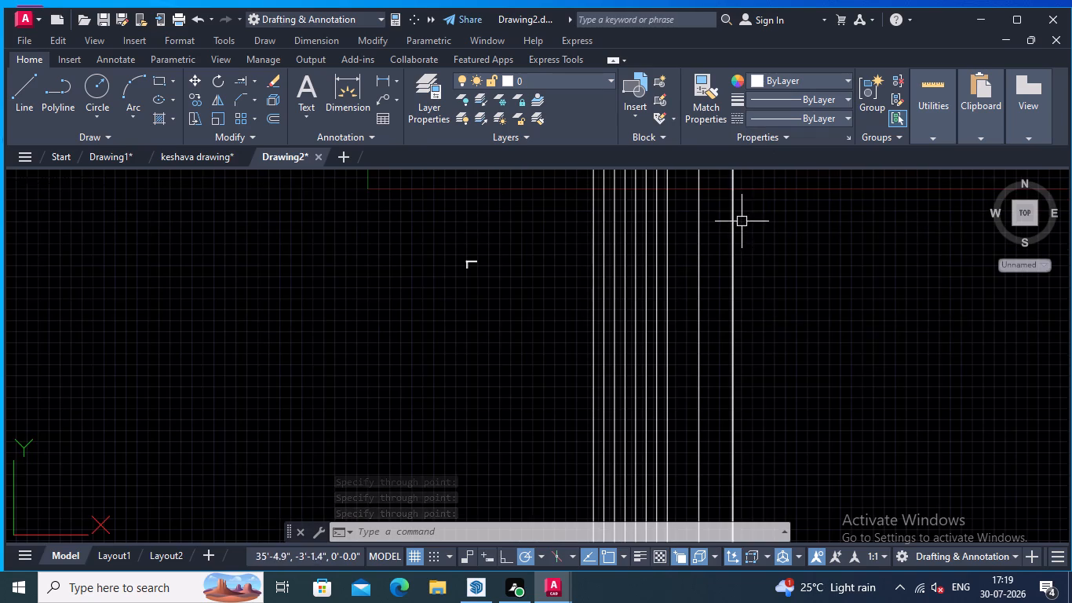
scroll(937, 88, down, 1)
middle_drag(1003, 356, 871, 276)
scroll(826, 324, down, 2)
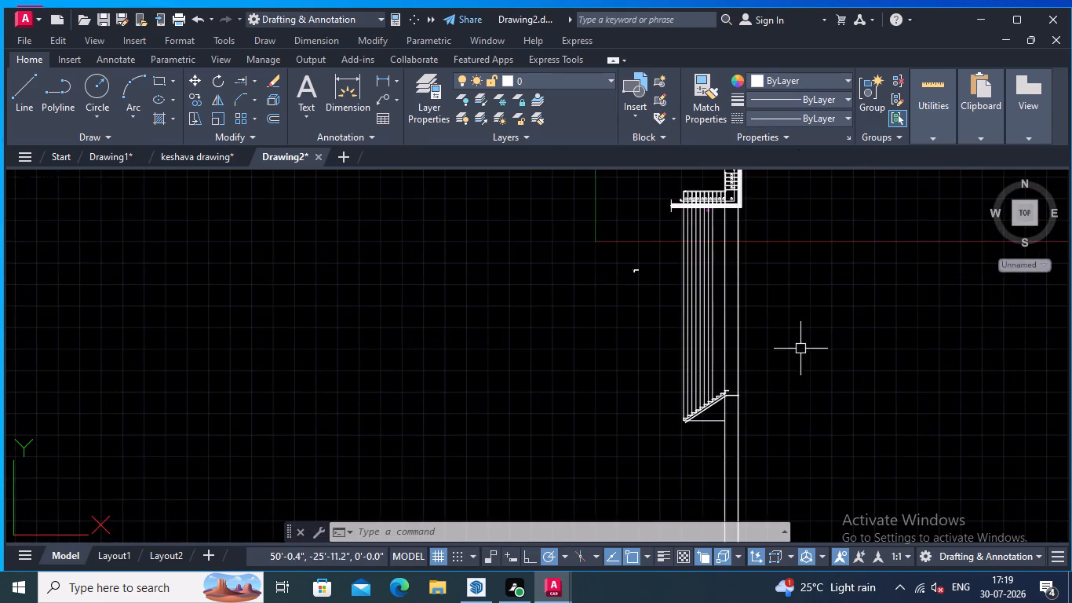
middle_drag(798, 345, 783, 264)
scroll(734, 316, up, 5)
middle_drag(731, 313, 778, 309)
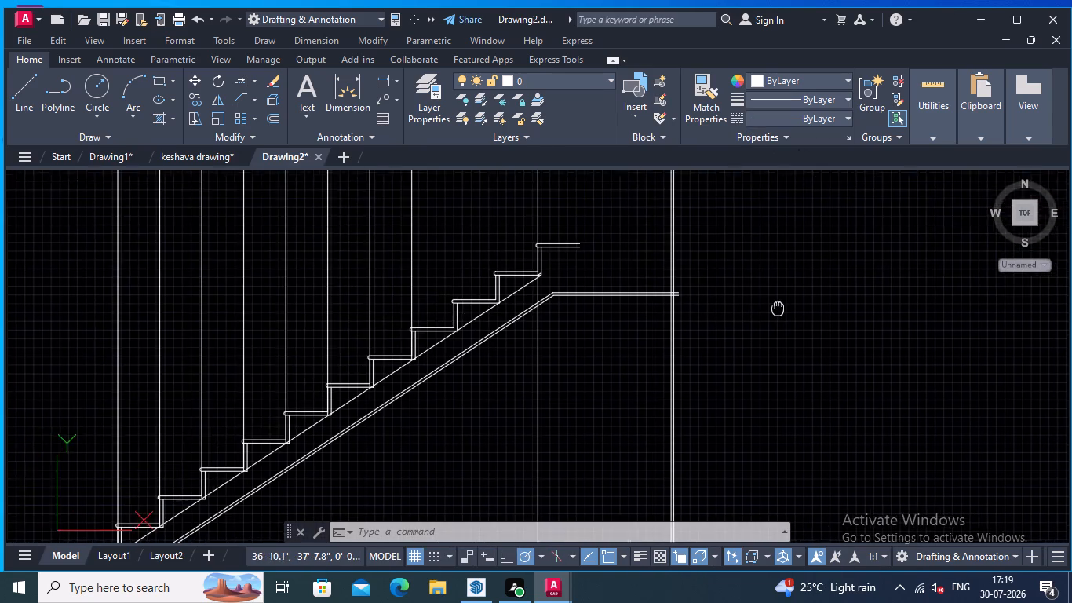
middle_drag(778, 309, 800, 305)
scroll(700, 300, up, 2)
middle_drag(705, 297, 736, 329)
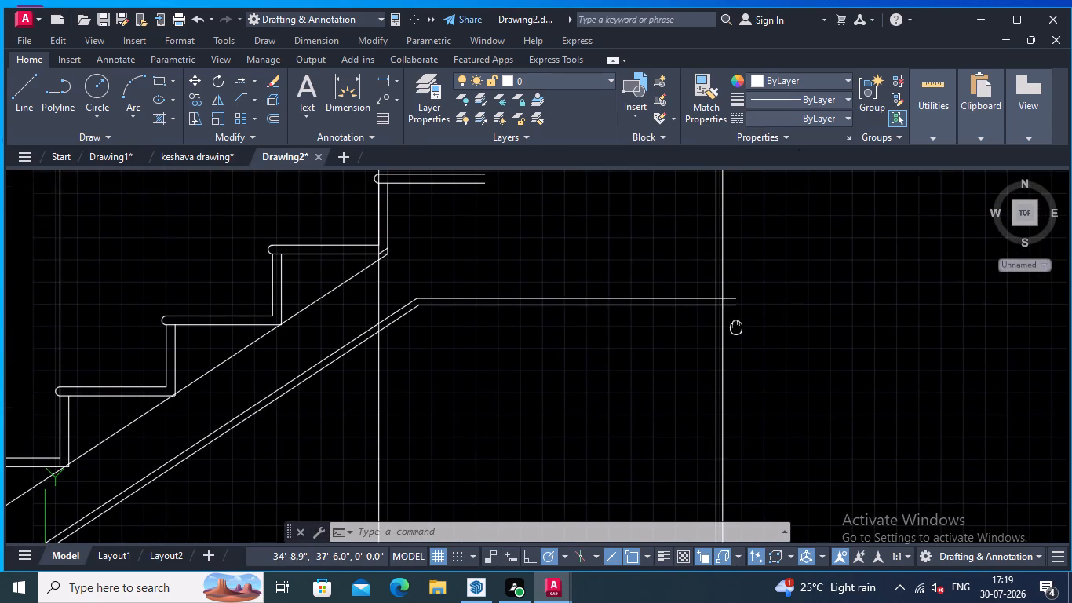
middle_drag(736, 329, 740, 361)
scroll(751, 339, up, 2)
middle_drag(751, 337, 859, 310)
scroll(844, 309, down, 3)
scroll(838, 305, up, 2)
scroll(534, 163, up, 2)
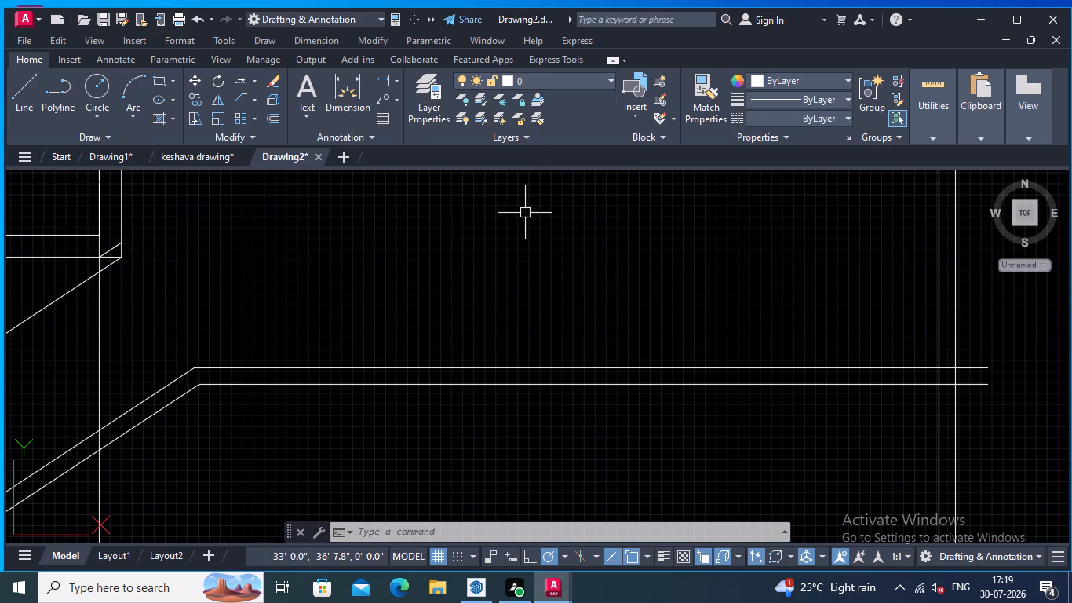
key(t)
key(r)
key(Return)
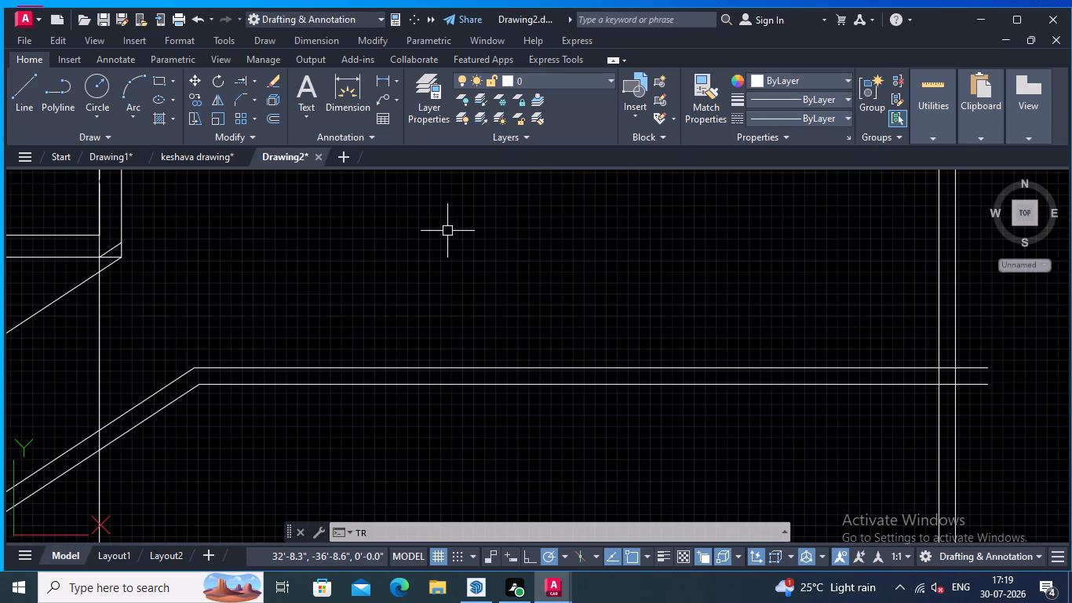
click(972, 349)
click(986, 404)
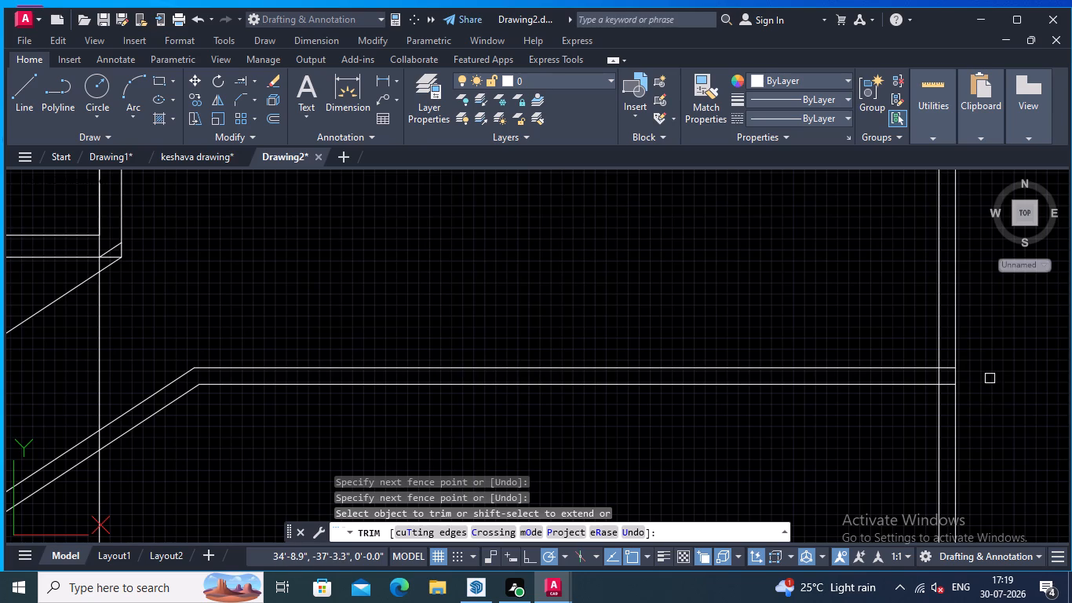
scroll(994, 373, up, 2)
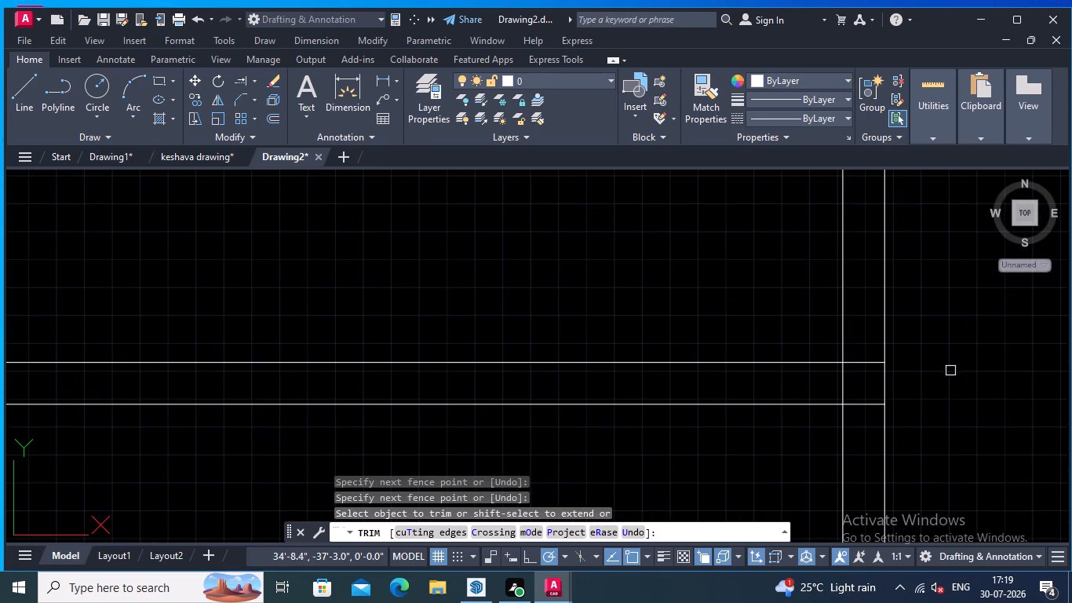
scroll(944, 368, down, 4)
middle_drag(838, 283, 838, 320)
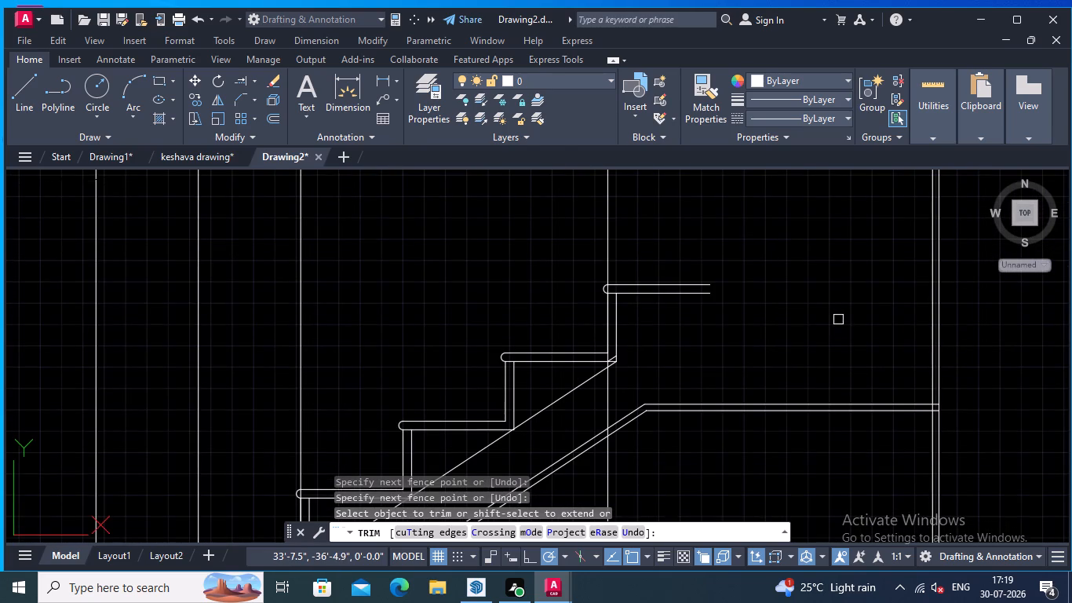
key(Escape)
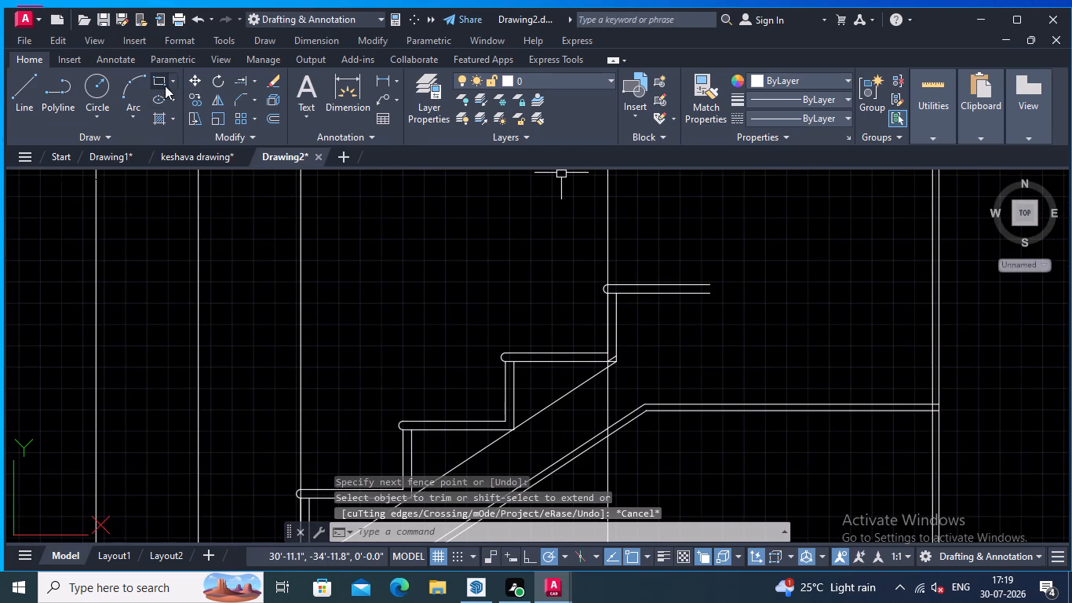
Draw a horizontal line from the end of the top tread's upper line to the inner of the two vertical wall lines.
click(36, 86)
click(712, 287)
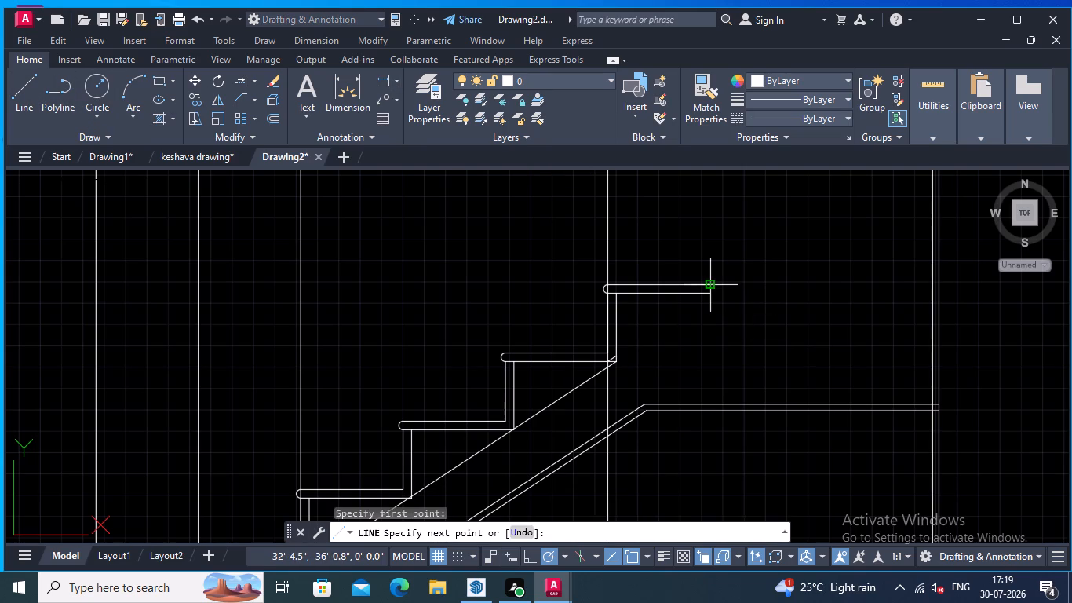
scroll(942, 300, up, 2)
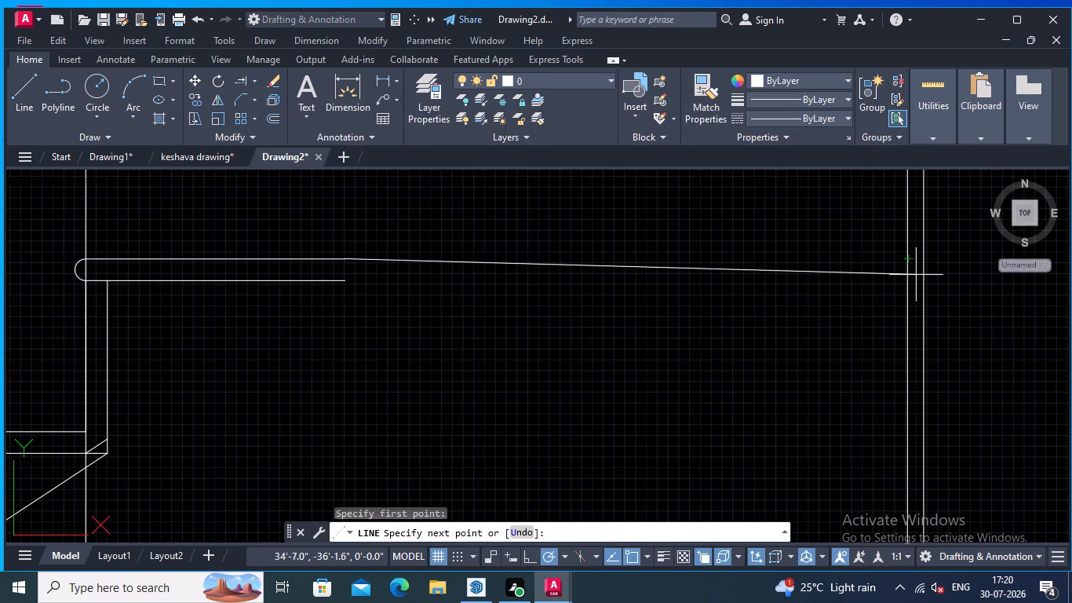
click(910, 259)
key(Escape)
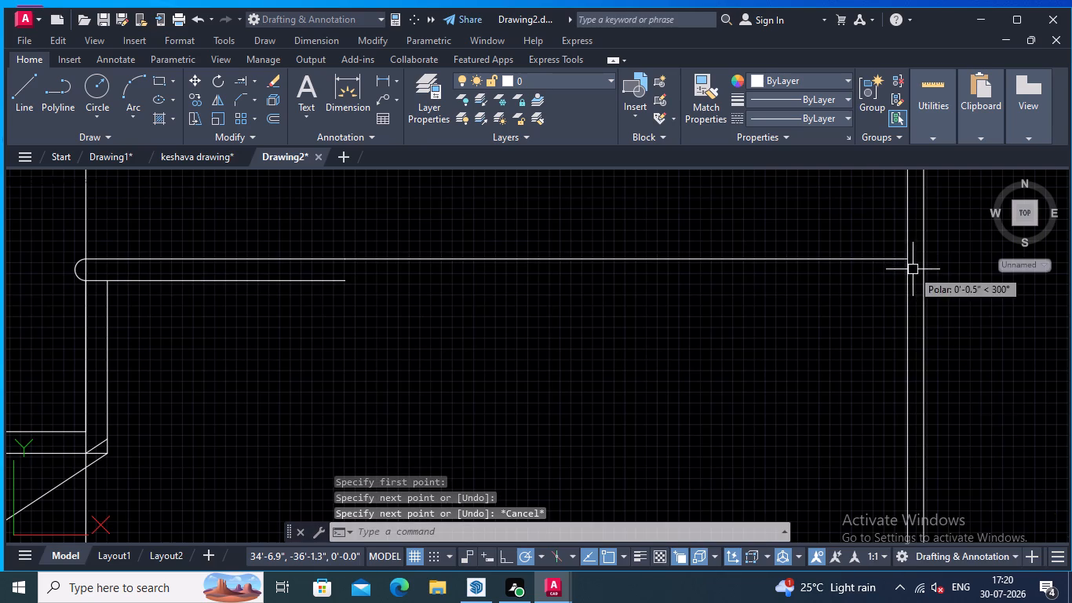
right_click(638, 217)
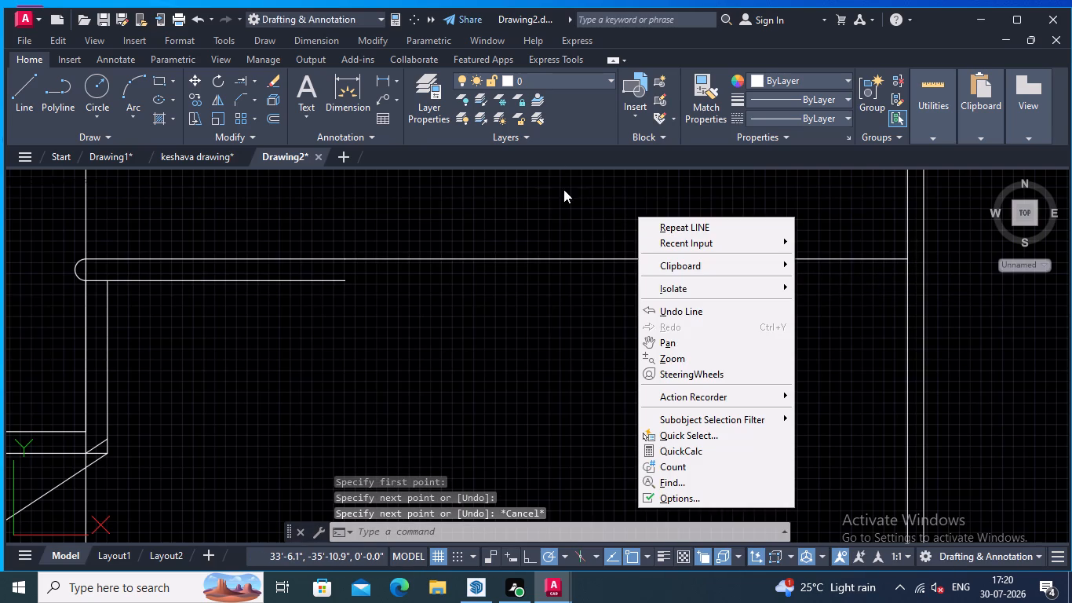
key(Escape)
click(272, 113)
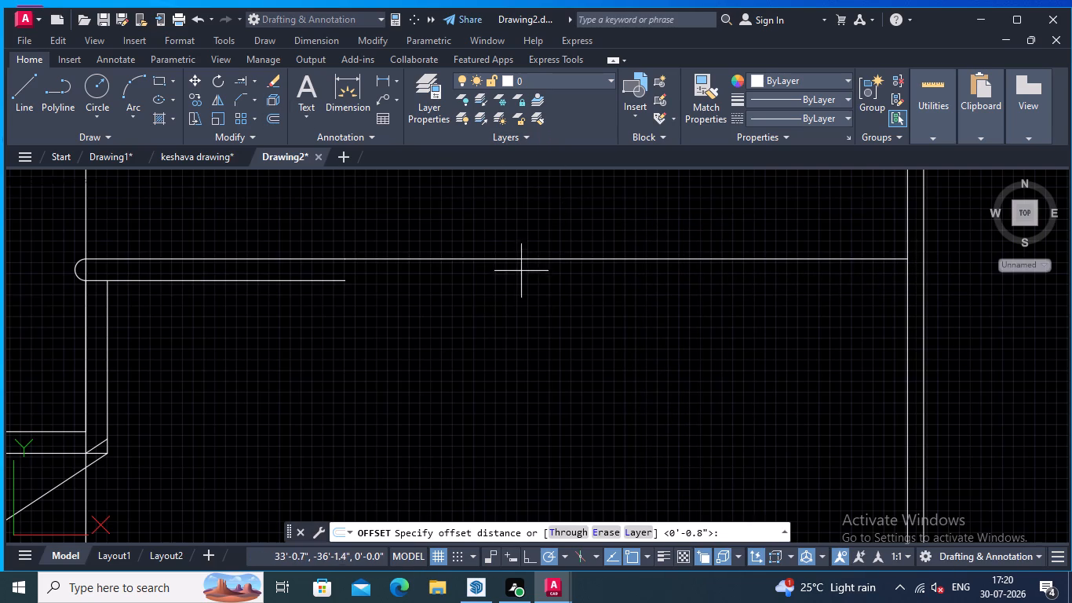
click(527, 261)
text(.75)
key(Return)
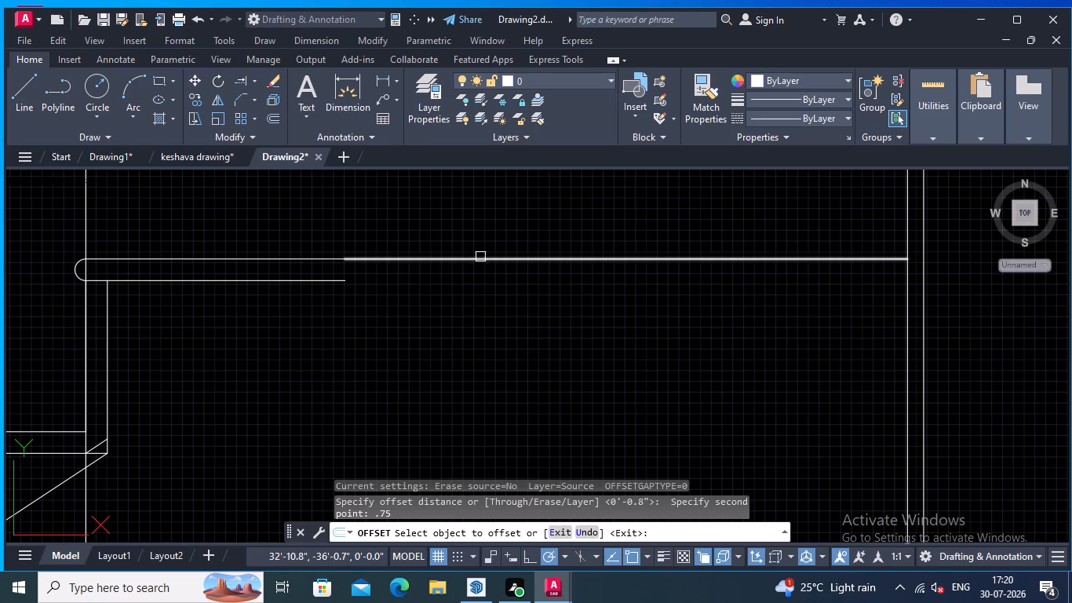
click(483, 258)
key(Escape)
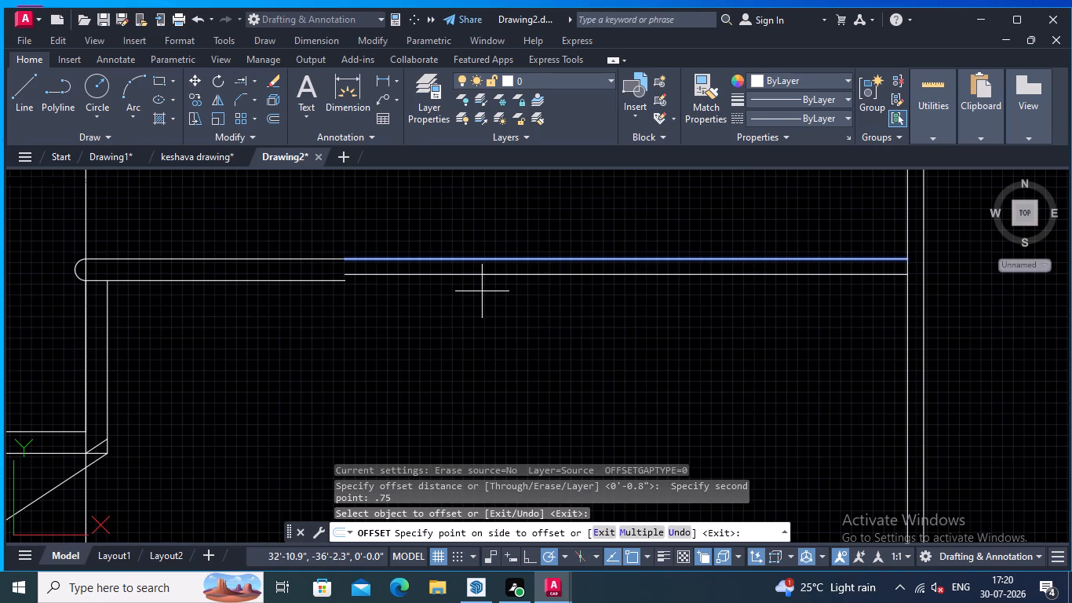
Offset the landing's new top line 1" downward to continue the top tread's thickness to the wall.
scroll(413, 287, down, 2)
middle_drag(413, 287, 472, 294)
scroll(472, 294, up, 1)
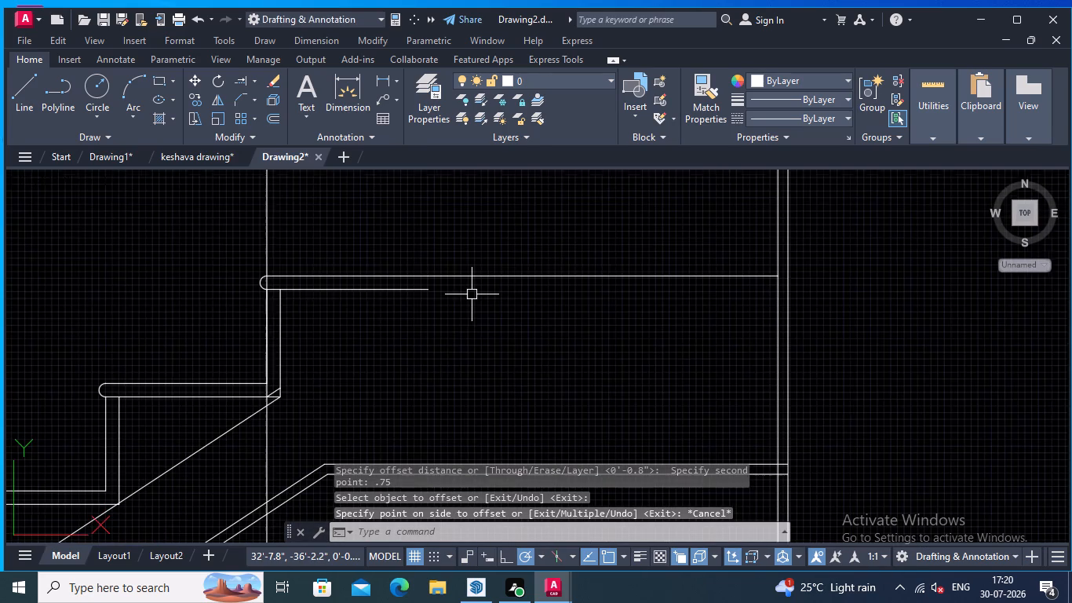
scroll(472, 294, down, 1)
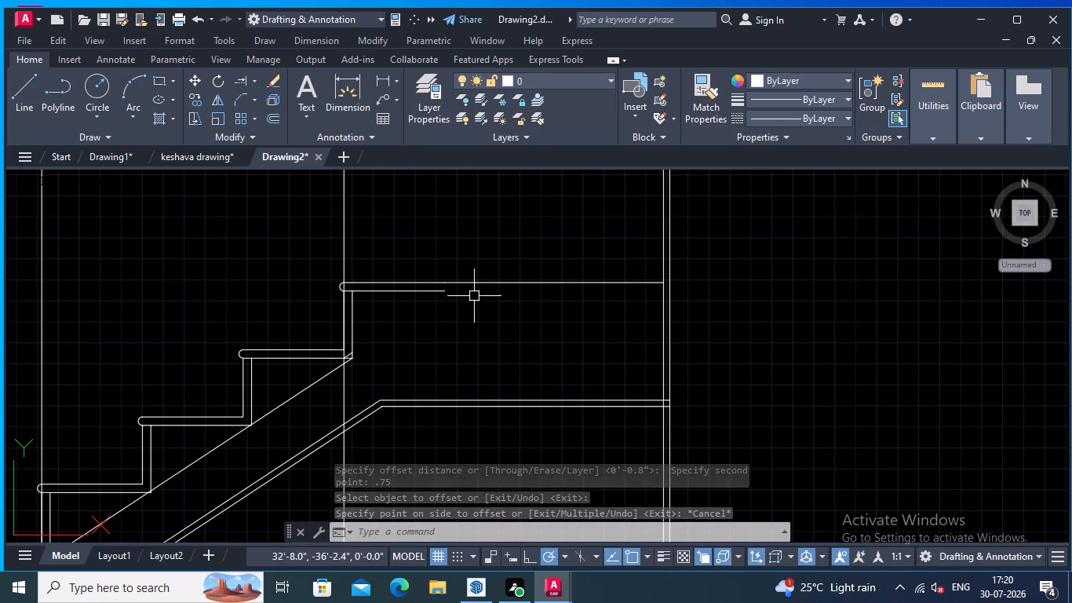
middle_click(464, 299)
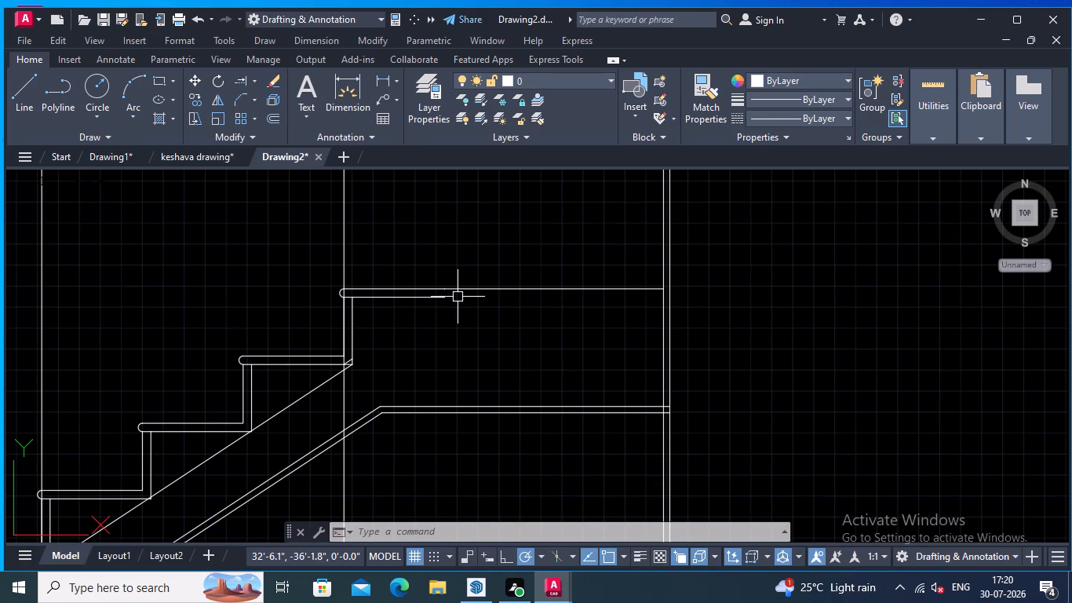
scroll(458, 297, down, 1)
middle_drag(458, 297, 428, 305)
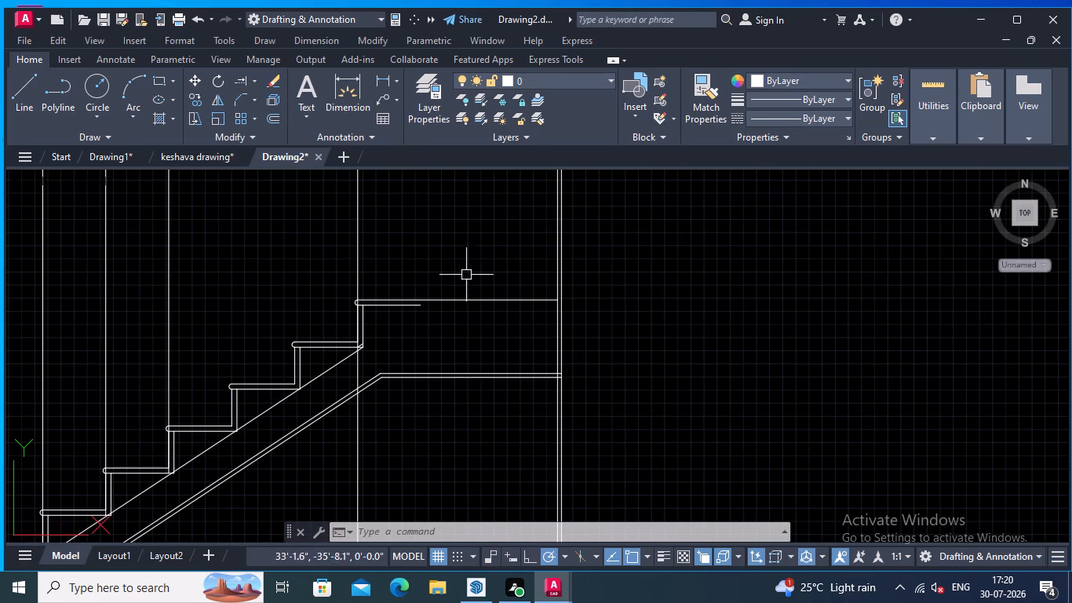
click(268, 118)
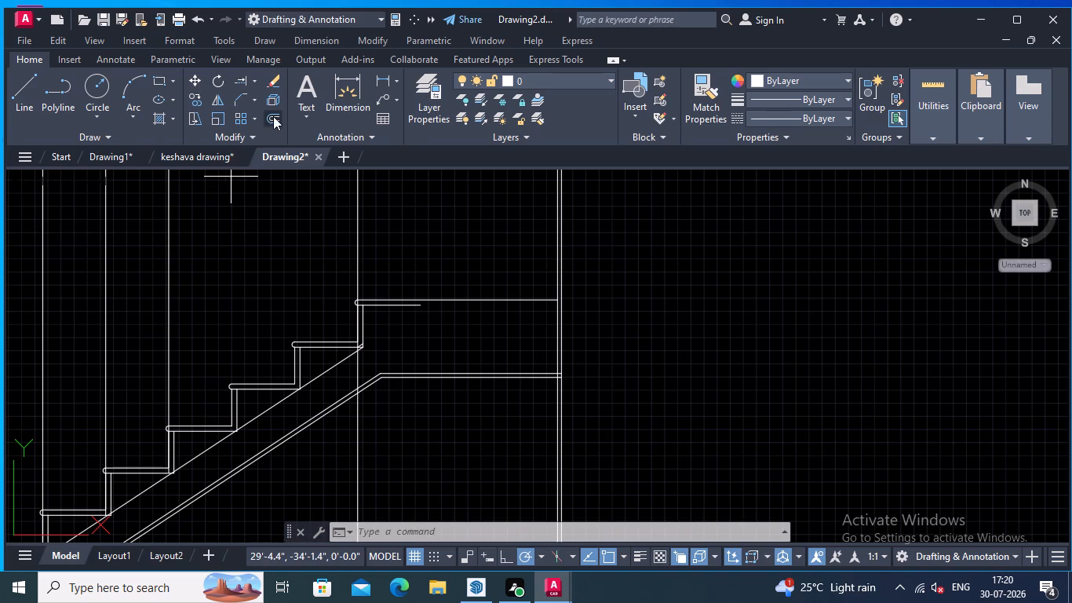
scroll(407, 306, up, 2)
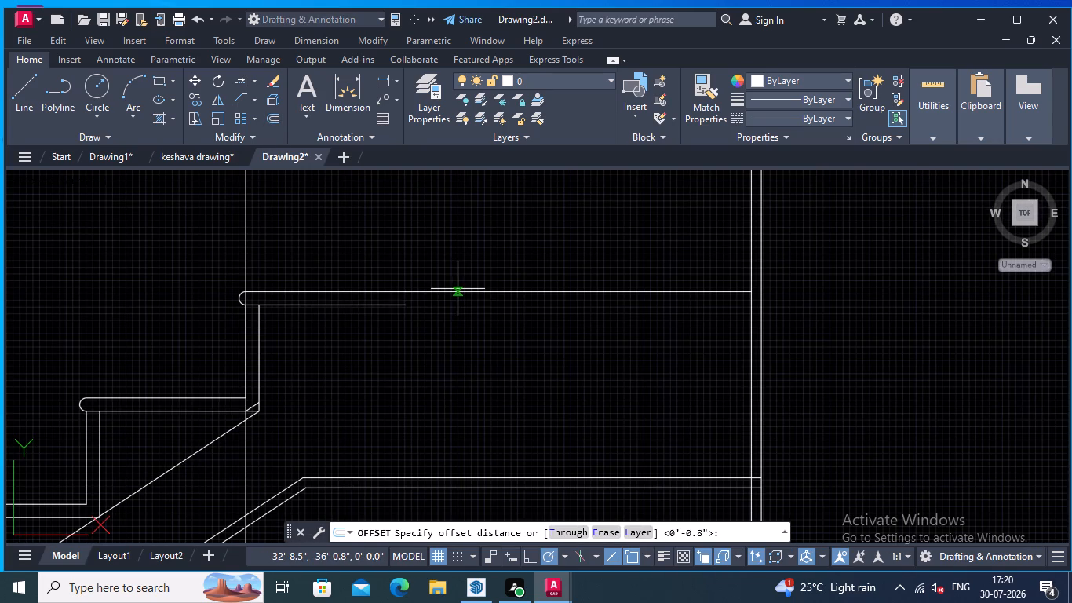
click(460, 296)
key(1)
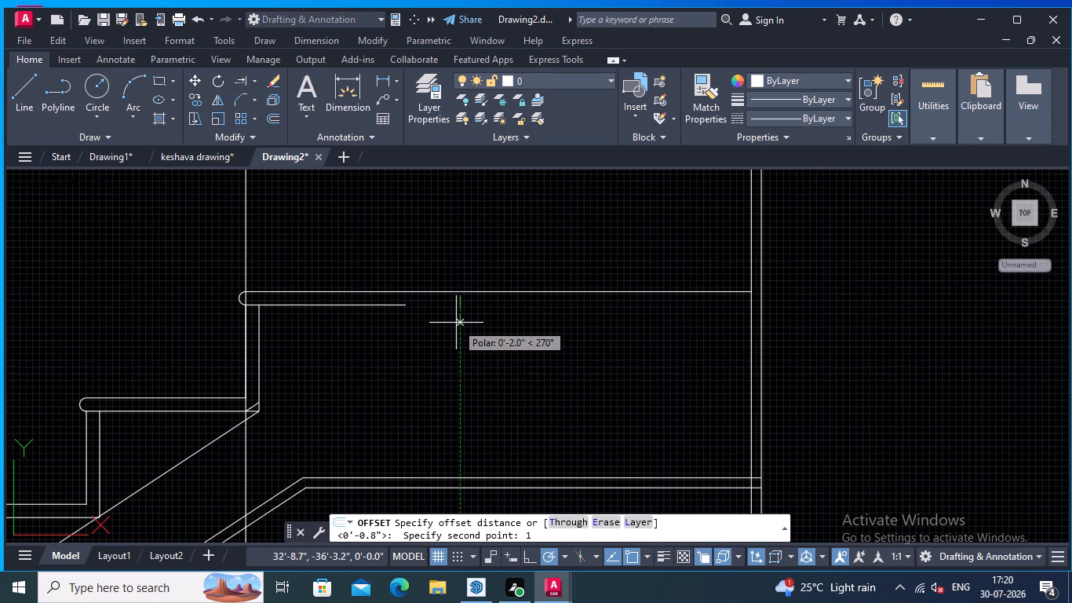
key(Return)
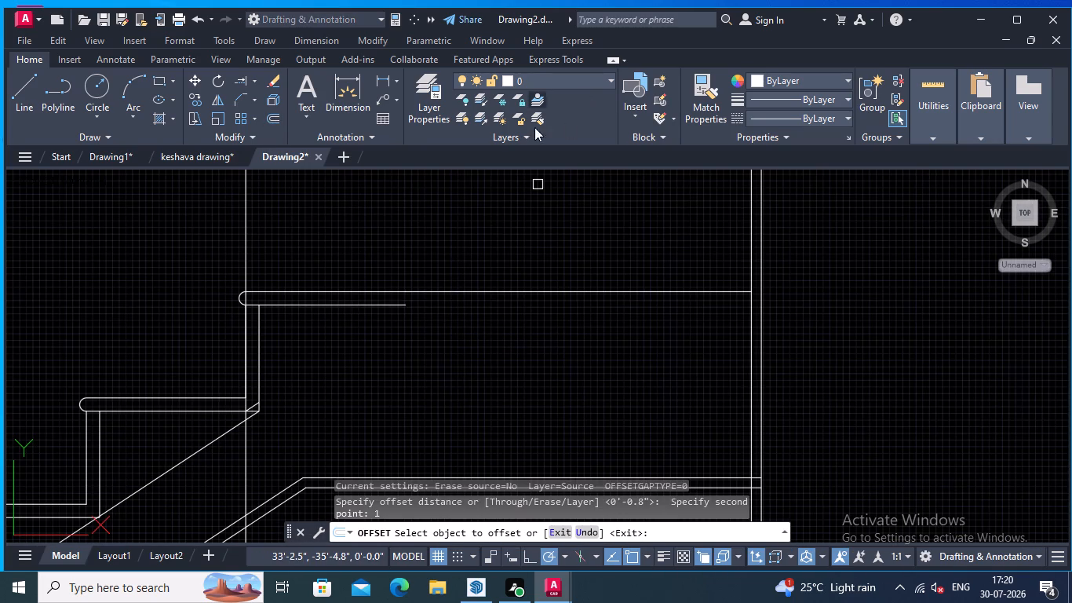
click(509, 294)
click(501, 314)
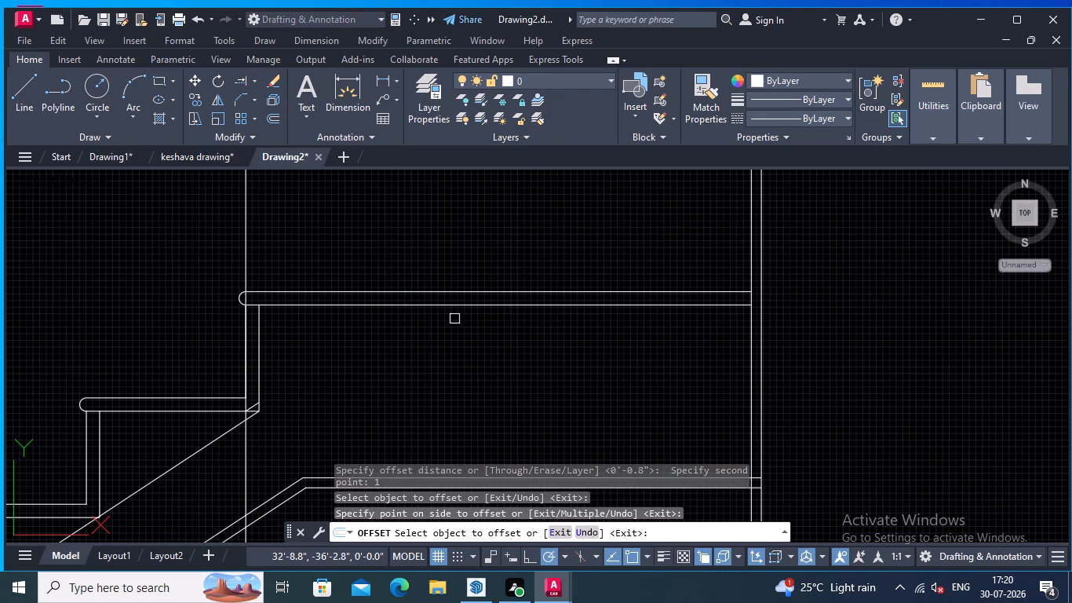
key(Return)
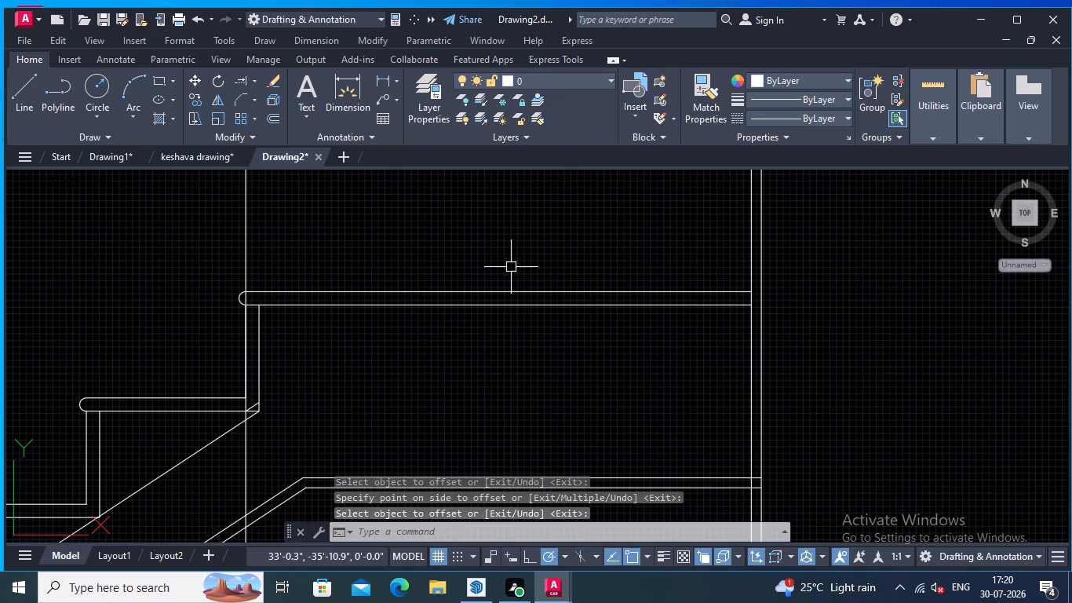
Trim the short sloping stub and the vertical construction line at and below the base of the topmost riser.
scroll(532, 270, down, 3)
middle_drag(570, 255, 604, 245)
scroll(589, 255, up, 1)
middle_drag(559, 261, 571, 256)
scroll(502, 295, up, 2)
middle_drag(454, 311, 557, 312)
scroll(557, 312, up, 1)
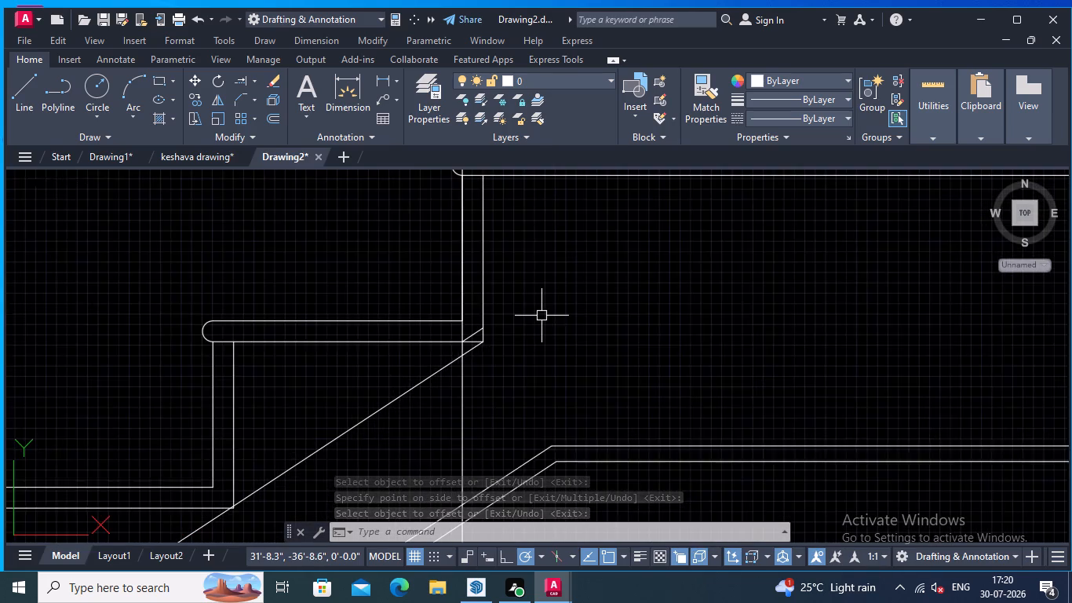
scroll(541, 316, up, 1)
middle_drag(535, 319, 574, 313)
scroll(574, 313, up, 1)
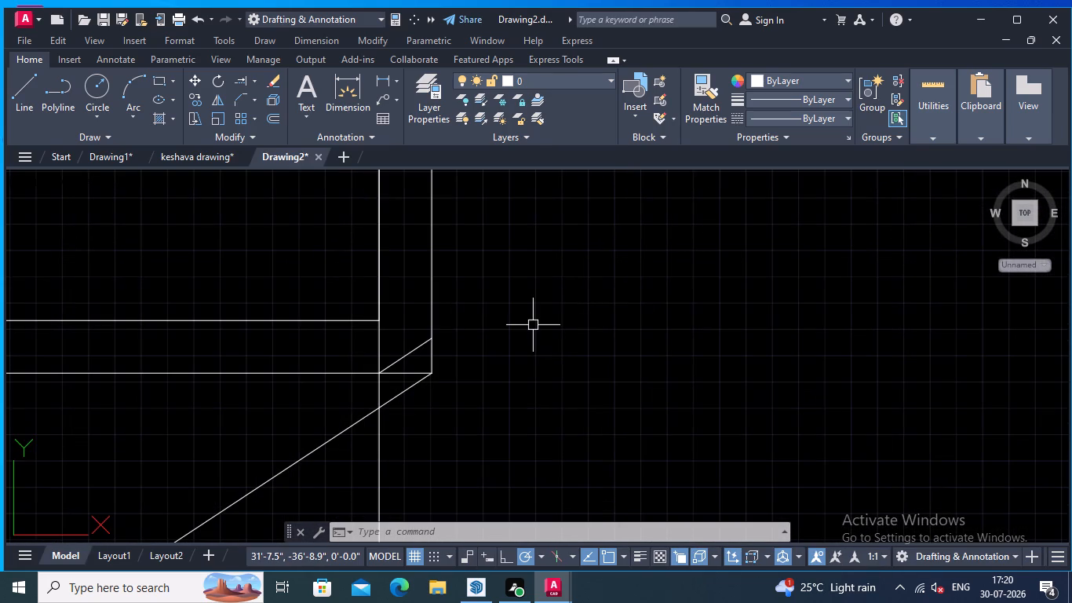
middle_drag(532, 326, 676, 283)
scroll(655, 289, down, 4)
scroll(653, 294, up, 2)
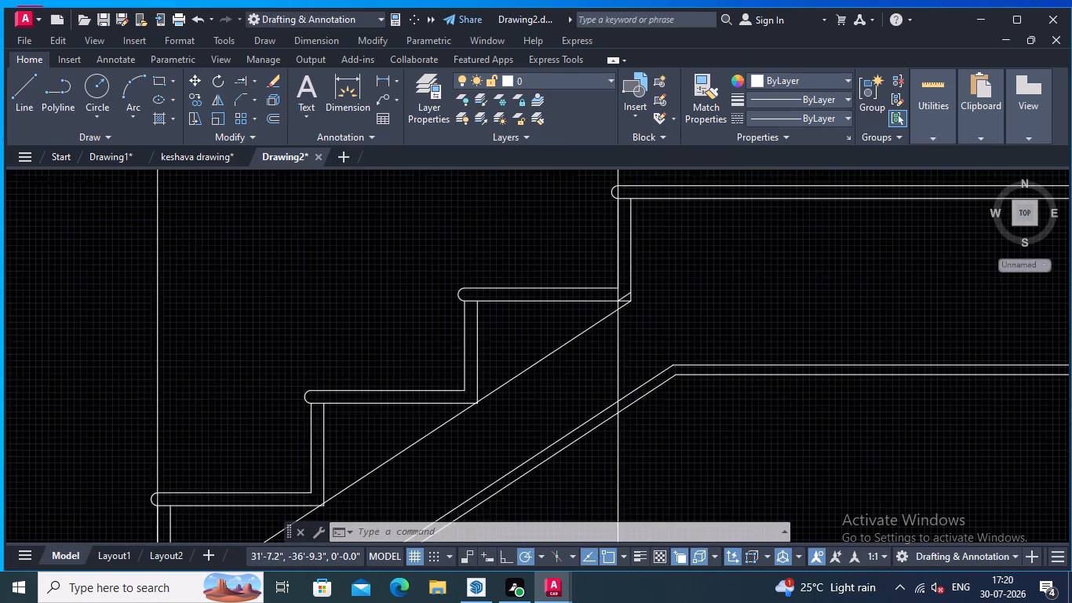
scroll(653, 294, down, 1)
scroll(650, 295, up, 1)
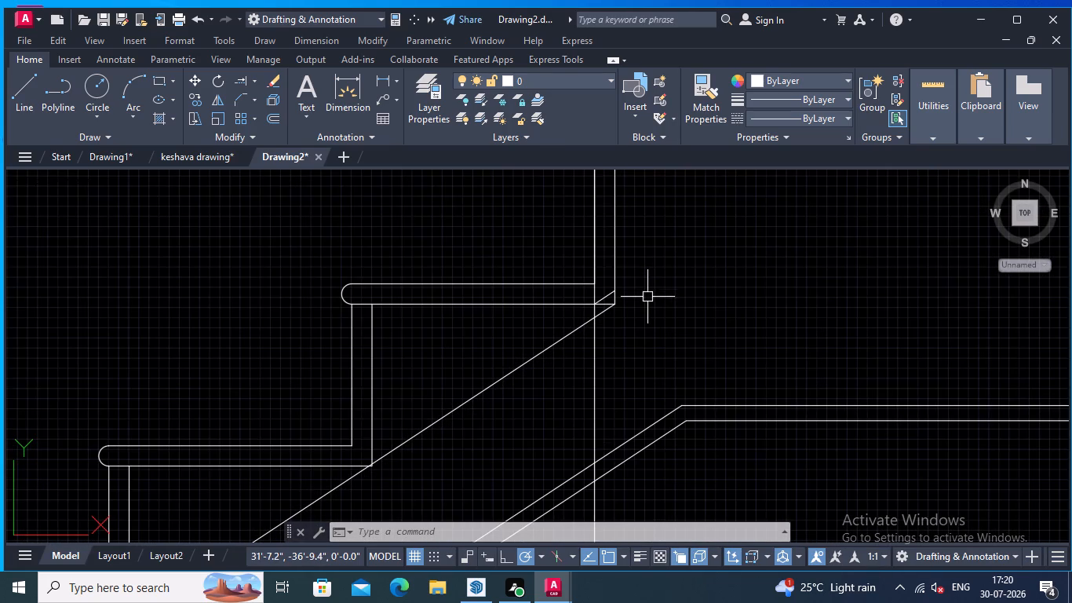
scroll(645, 298, up, 2)
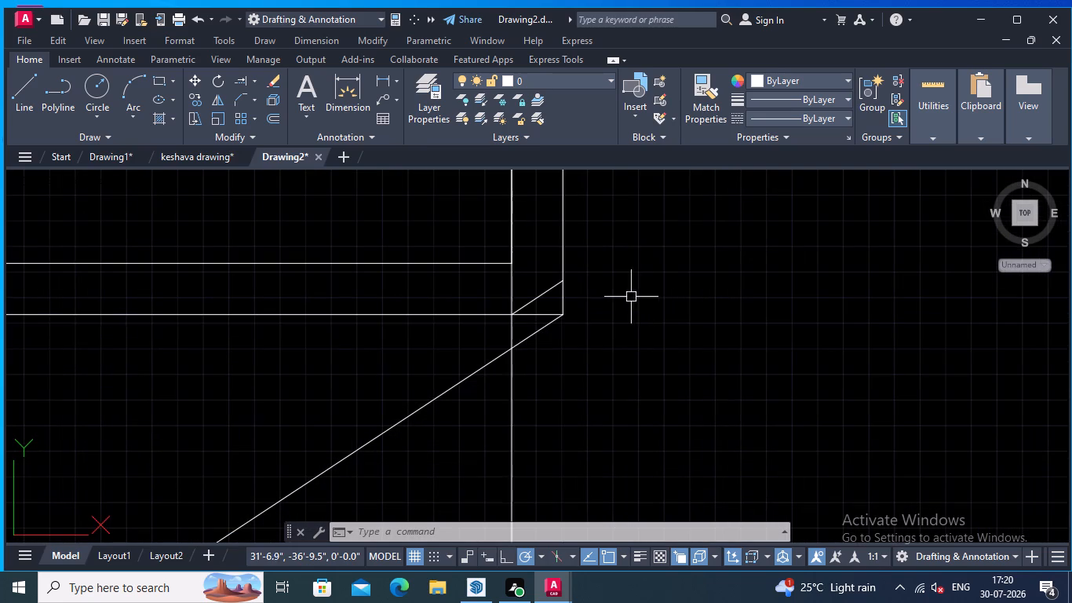
key(t)
key(r)
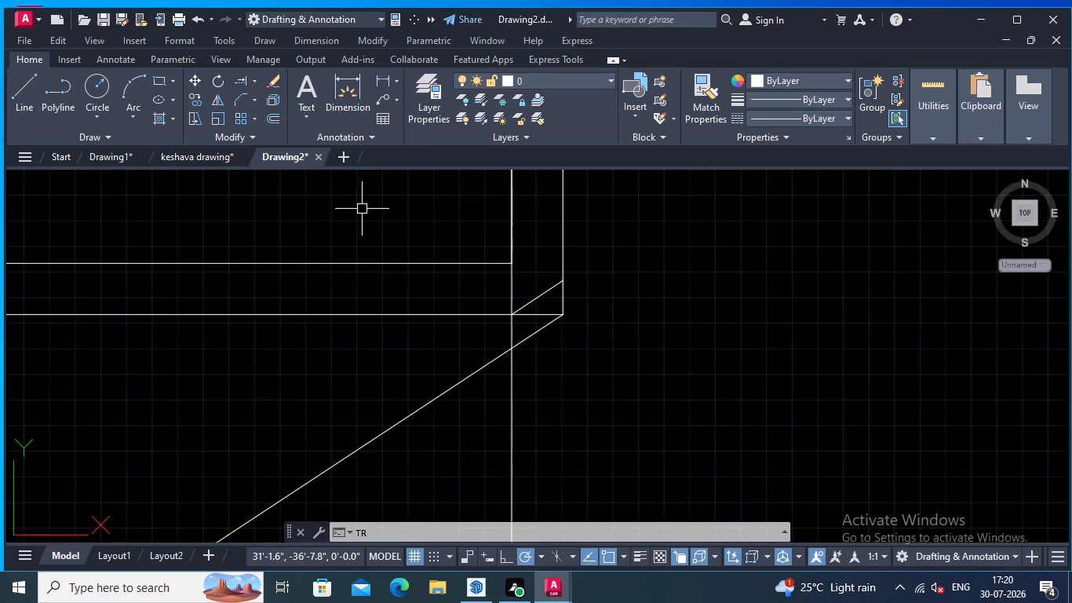
key(Return)
click(540, 294)
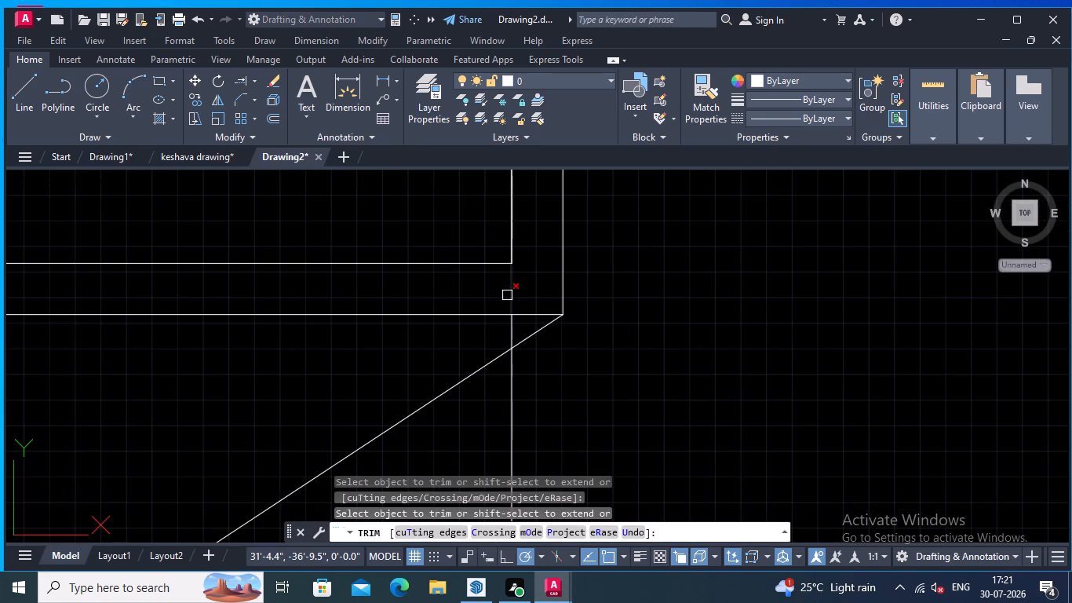
click(507, 295)
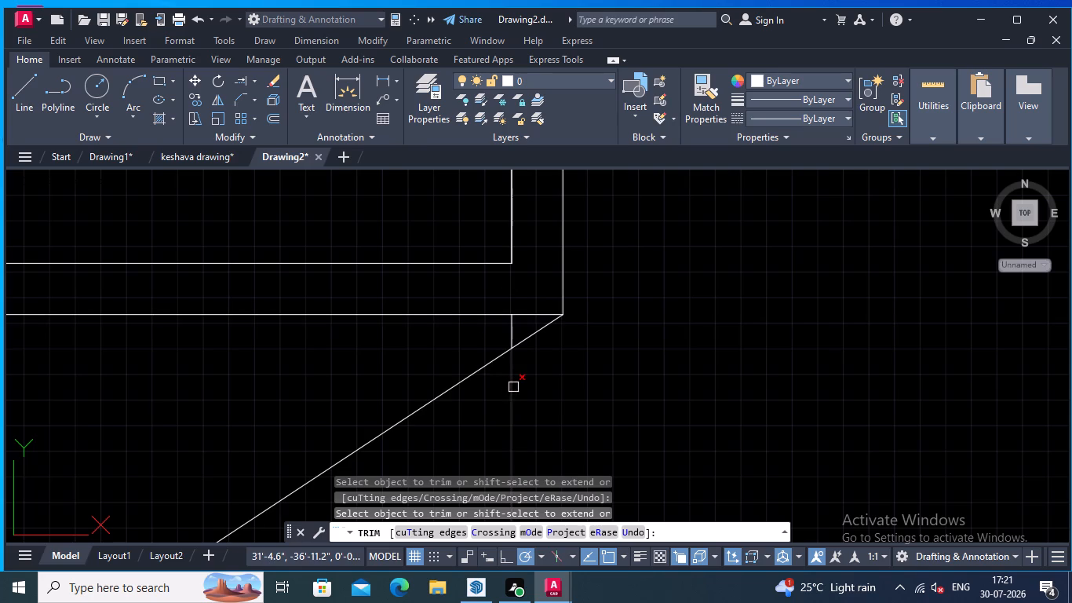
click(513, 387)
click(510, 335)
Trim away the vertical projection lines rising above the lower treads with a fence across them, leaving the one at the landing edge.
scroll(567, 336, down, 1)
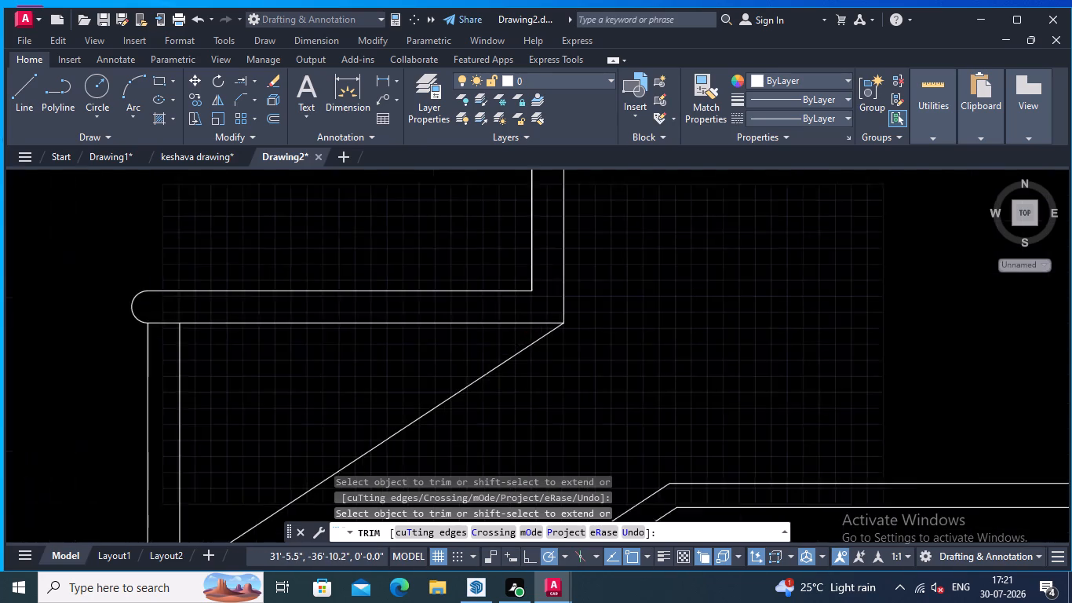
scroll(567, 337, down, 2)
middle_drag(589, 336, 621, 272)
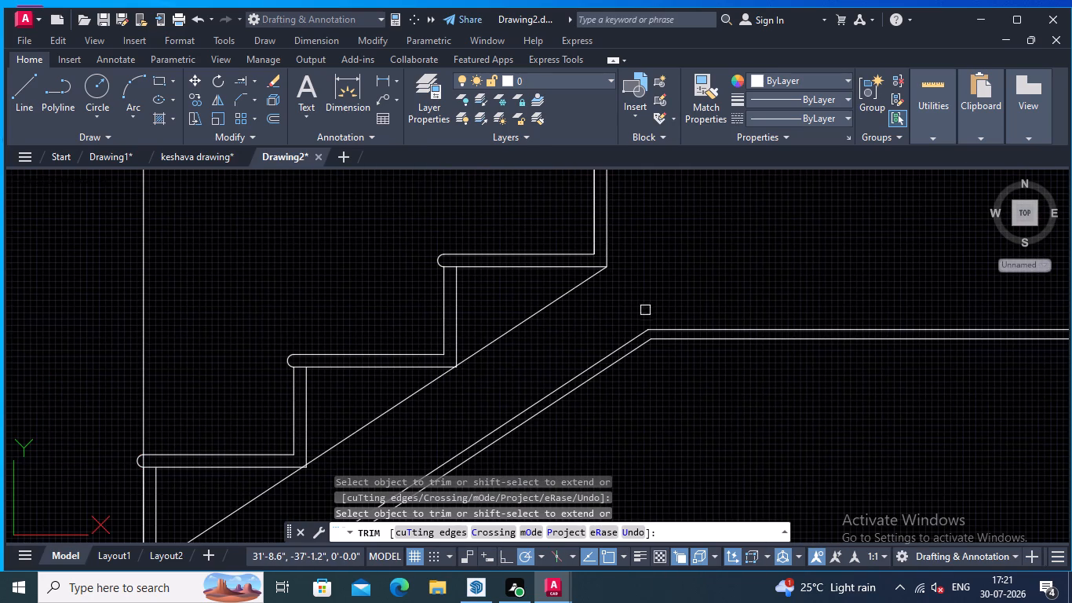
middle_drag(644, 312, 606, 345)
middle_drag(589, 329, 550, 353)
scroll(593, 293, down, 1)
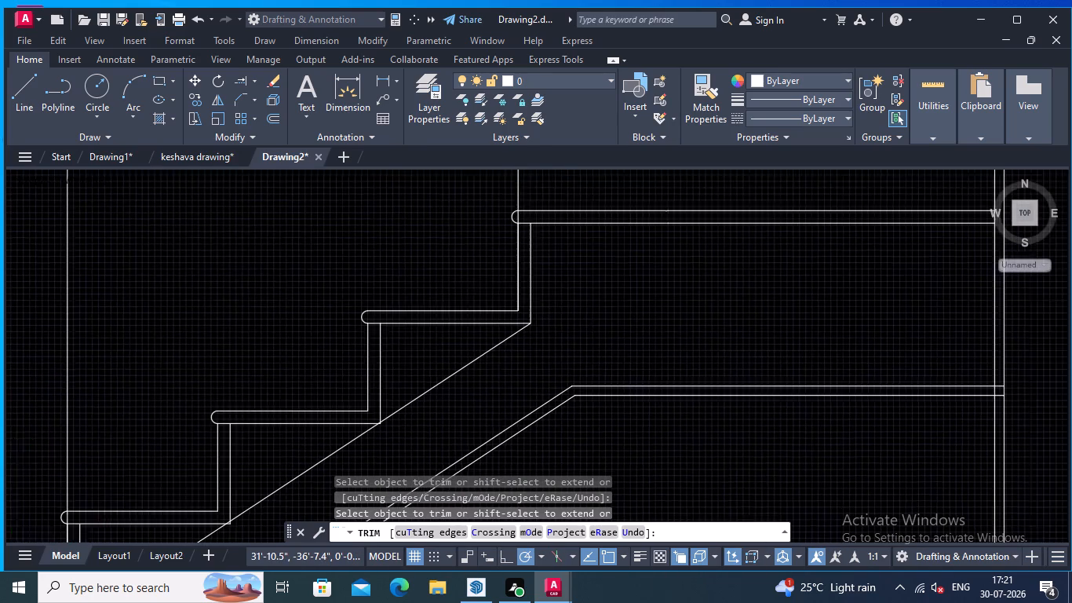
scroll(593, 293, down, 1)
middle_drag(600, 291, 523, 334)
middle_drag(574, 334, 574, 334)
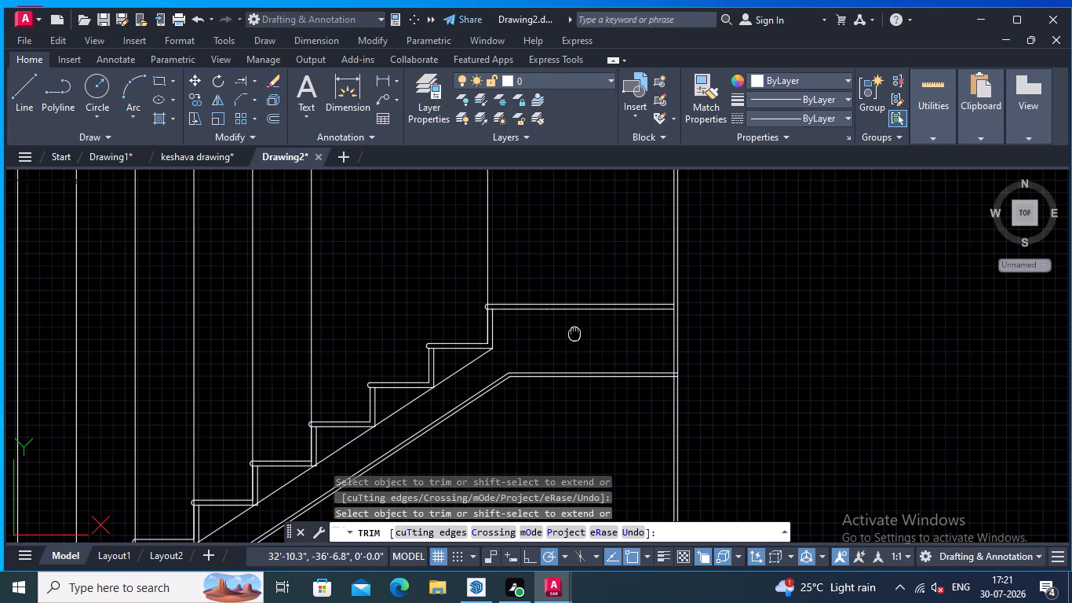
middle_drag(574, 334, 549, 356)
scroll(469, 226, down, 2)
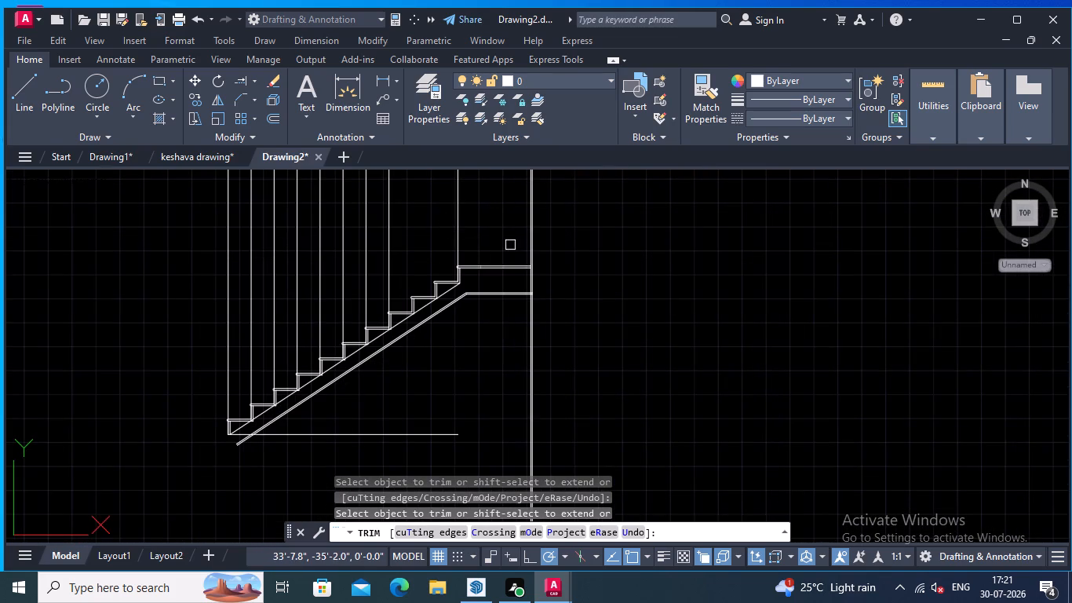
middle_drag(510, 245, 443, 291)
scroll(410, 289, up, 2)
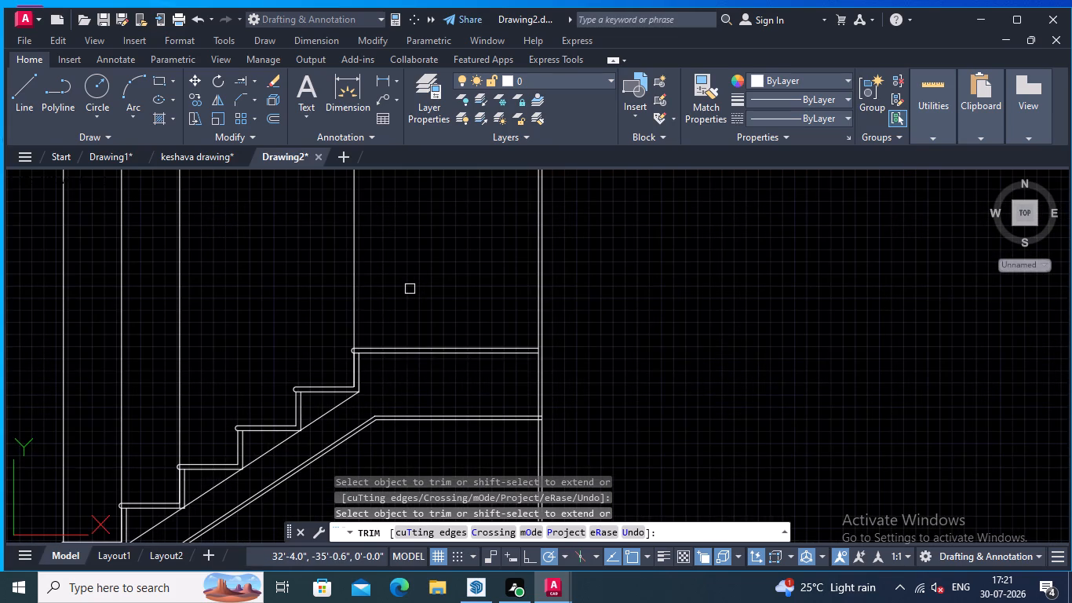
scroll(410, 287, up, 1)
scroll(410, 287, down, 2)
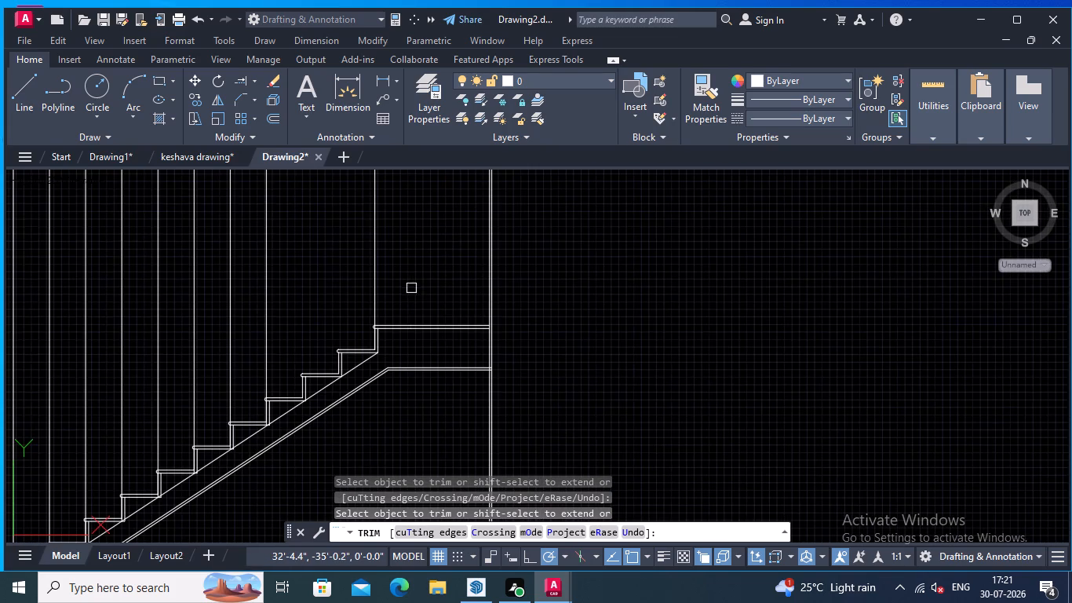
middle_drag(414, 308, 414, 316)
scroll(414, 309, down, 2)
middle_drag(414, 302, 394, 344)
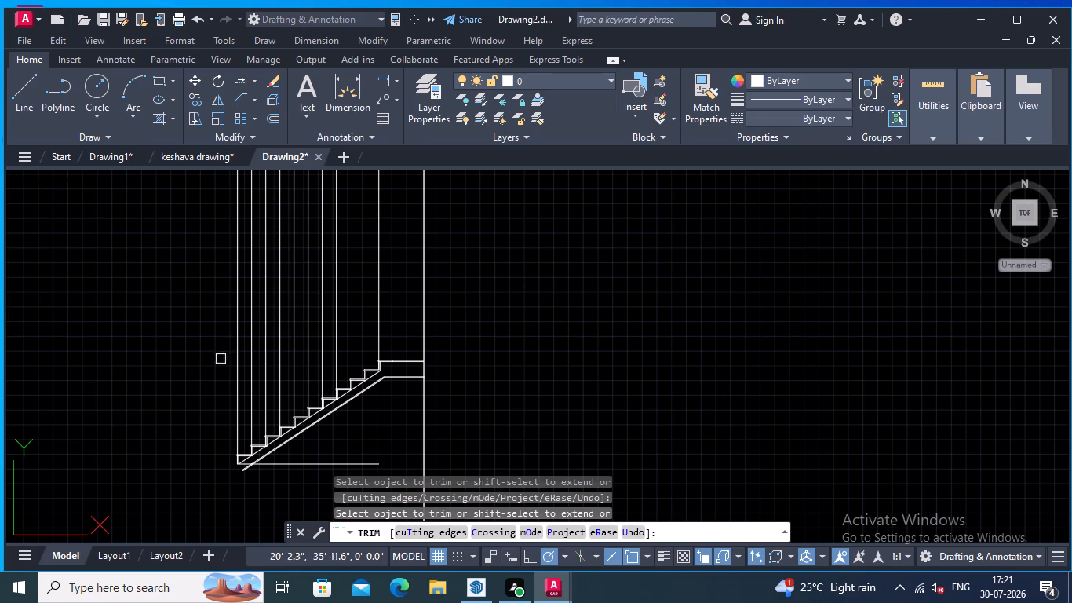
click(204, 365)
click(351, 316)
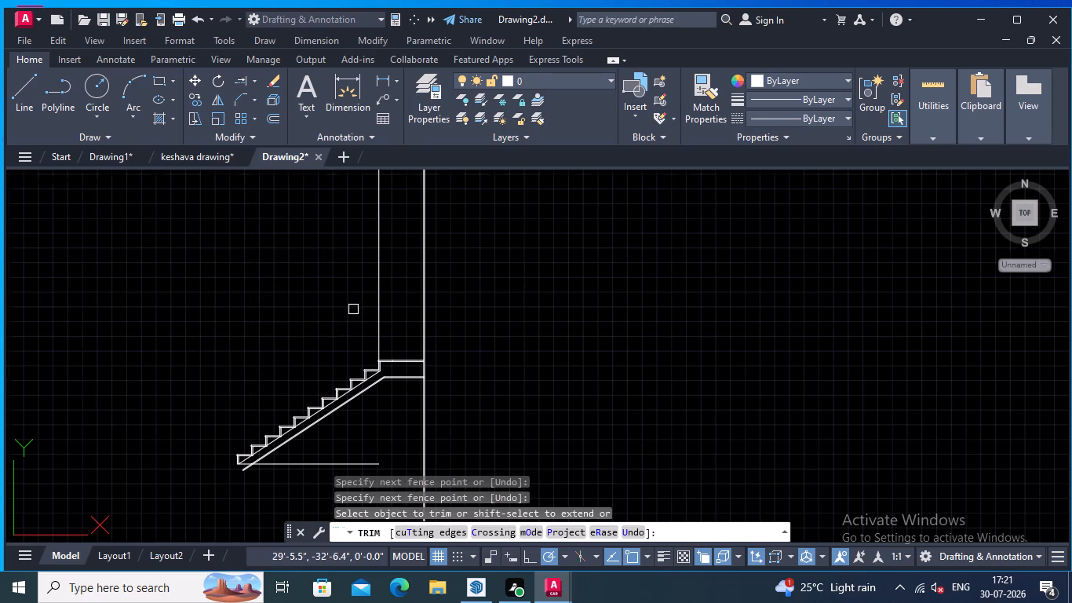
scroll(353, 309, down, 1)
middle_drag(339, 311, 335, 318)
scroll(335, 318, up, 2)
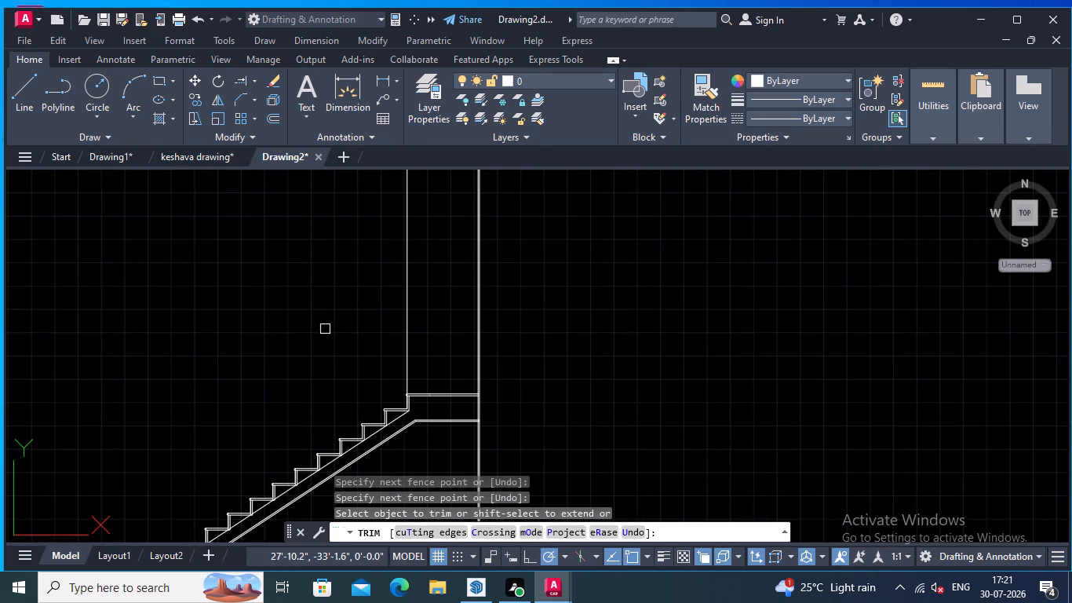
Offset the outer of the two vertical wall lines beyond the landing 9" away from the stair to form the wall's far face.
scroll(421, 324, up, 2)
middle_drag(415, 323, 570, 232)
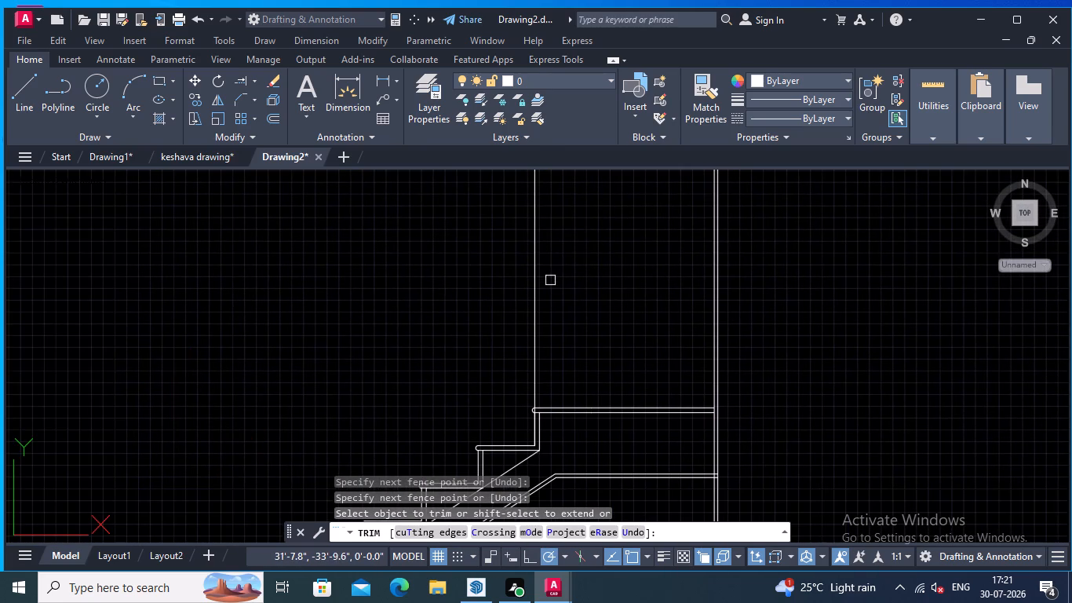
scroll(594, 291, down, 2)
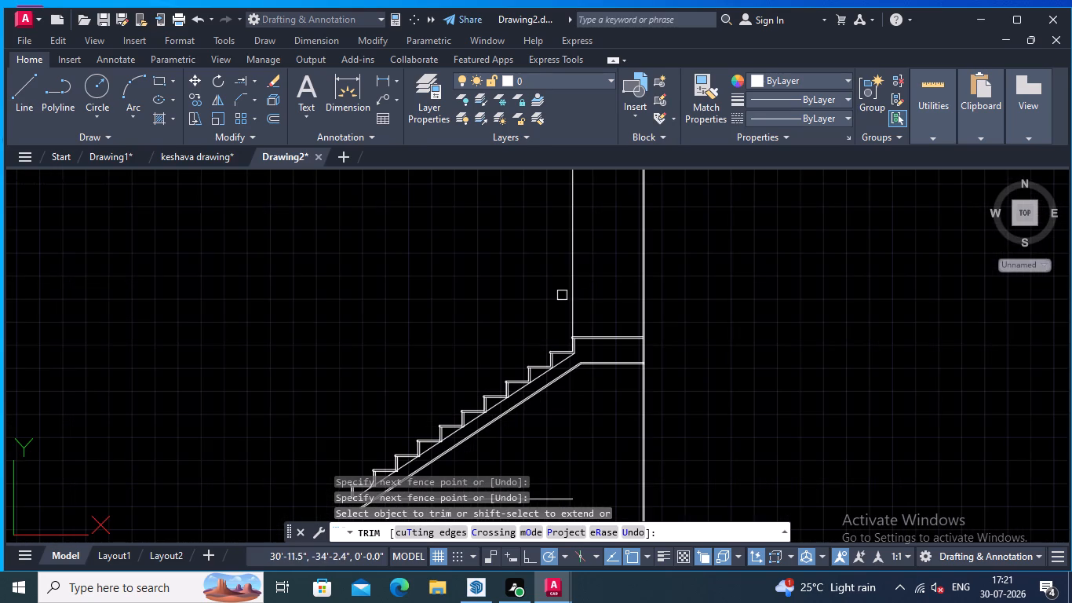
key(Escape)
scroll(539, 300, down, 1)
middle_drag(469, 299, 383, 343)
middle_drag(410, 309, 345, 331)
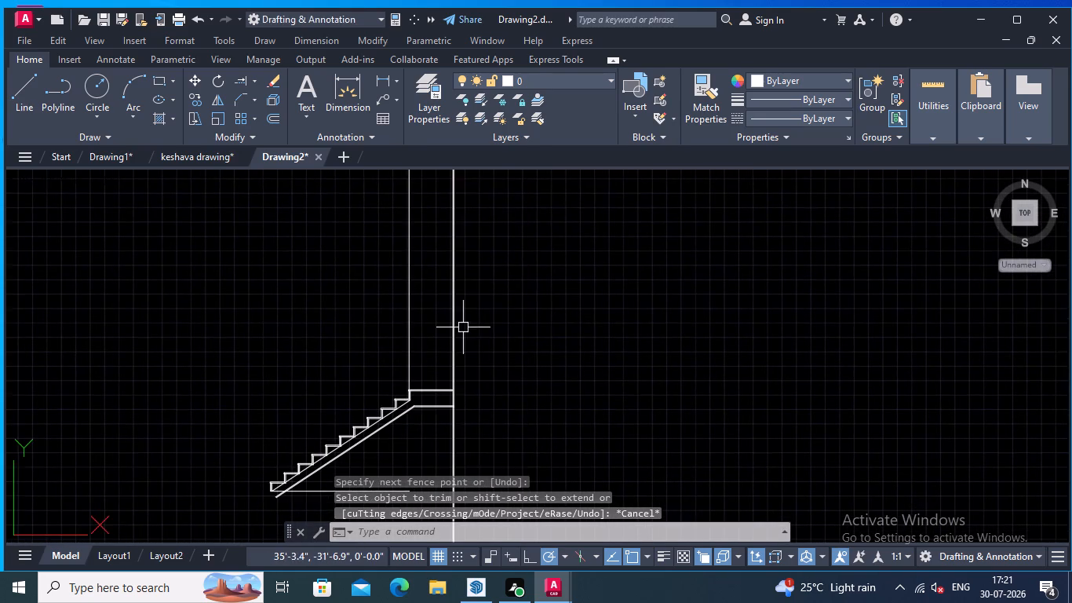
scroll(498, 327, up, 3)
middle_drag(456, 309, 487, 308)
scroll(465, 301, up, 1)
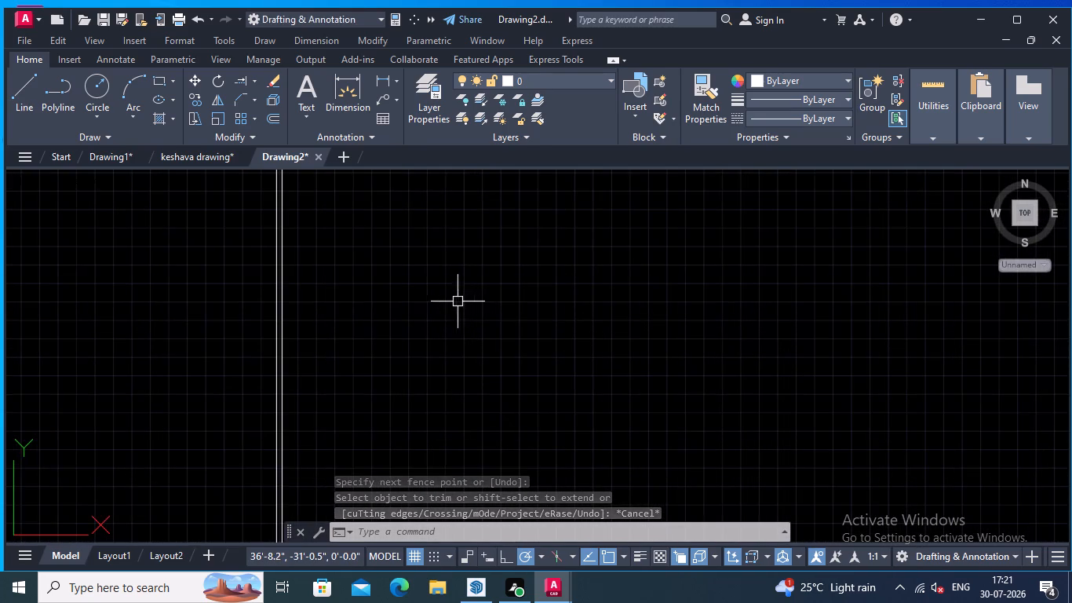
middle_drag(436, 310, 436, 332)
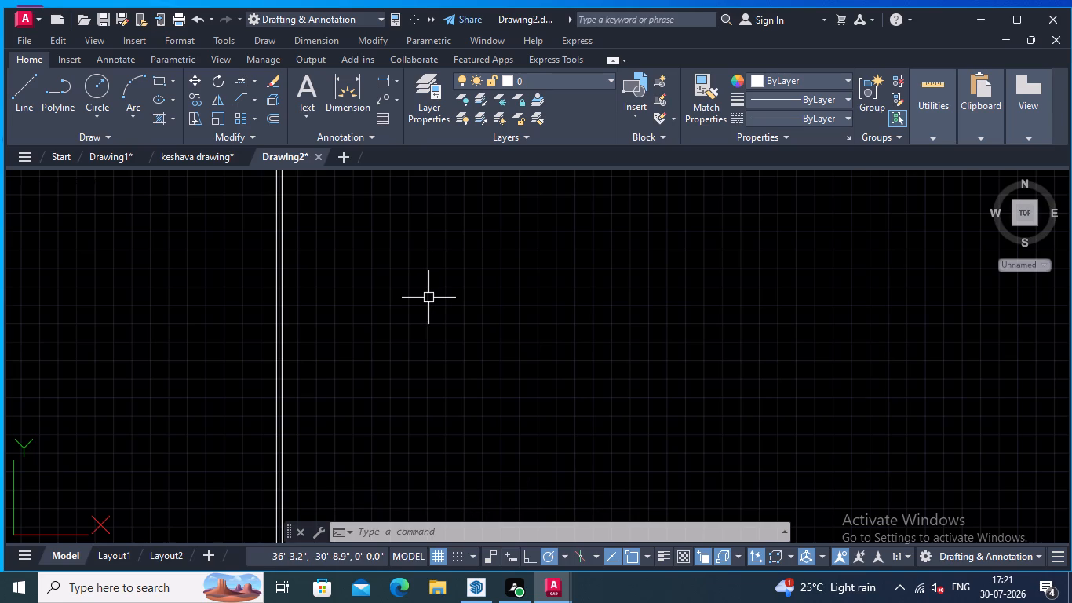
text(OF)
key(f)
key(Return)
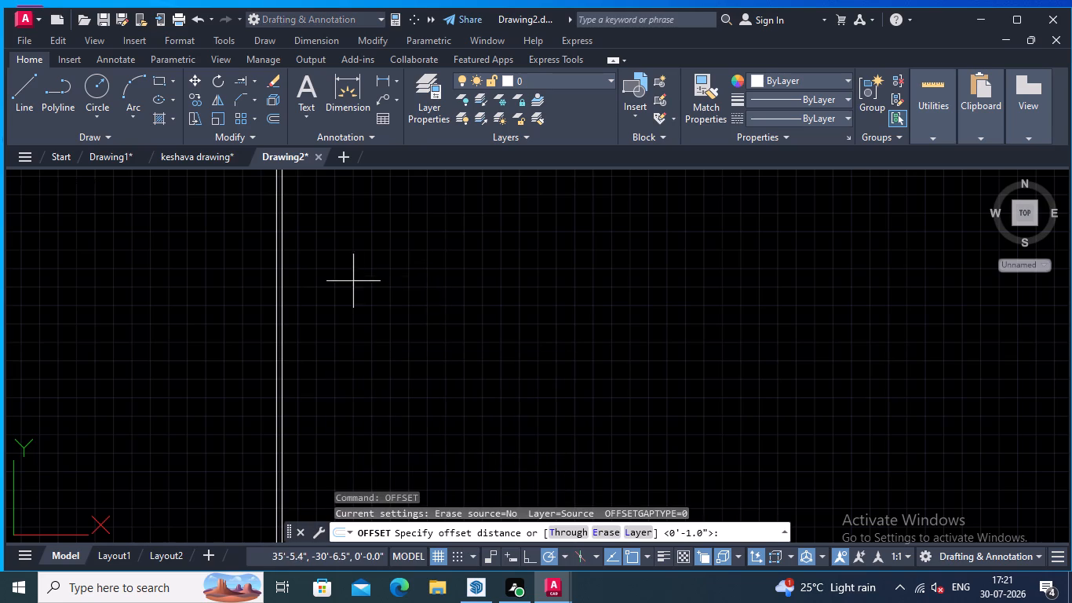
scroll(309, 334, up, 1)
click(264, 373)
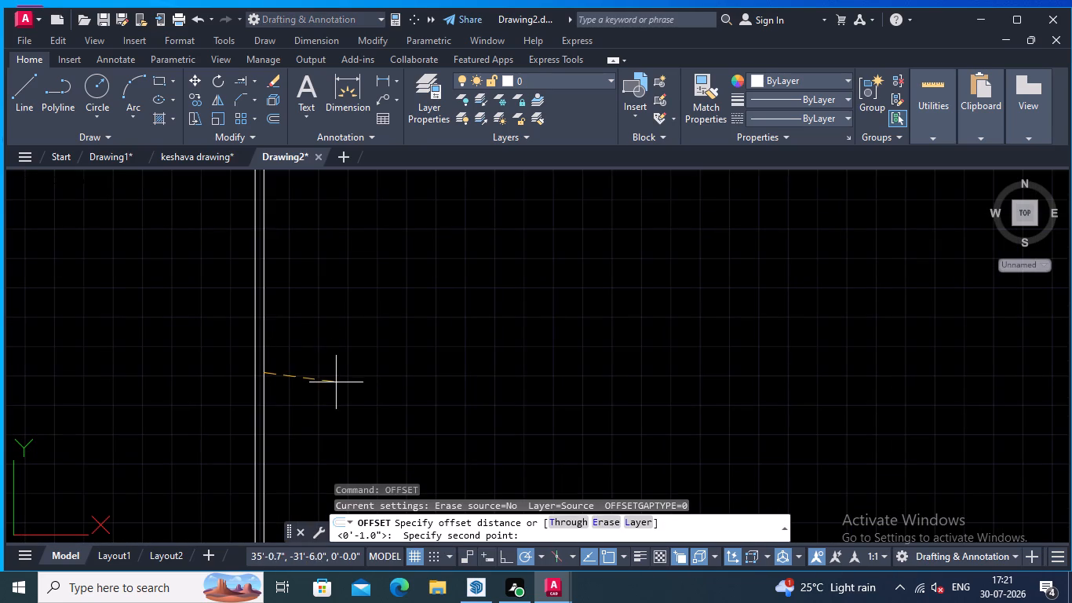
key(9)
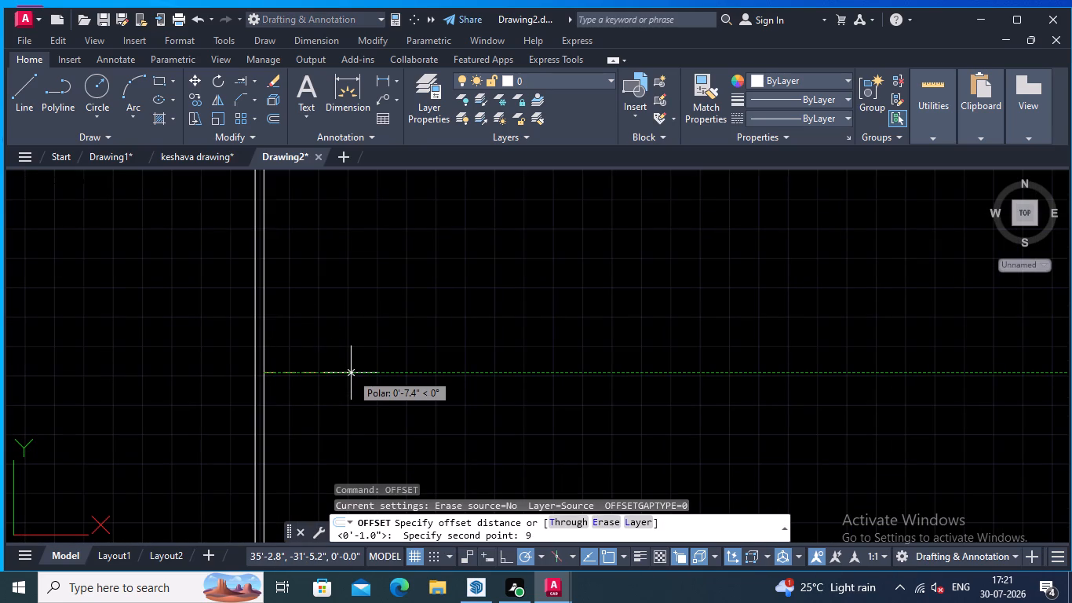
key(Return)
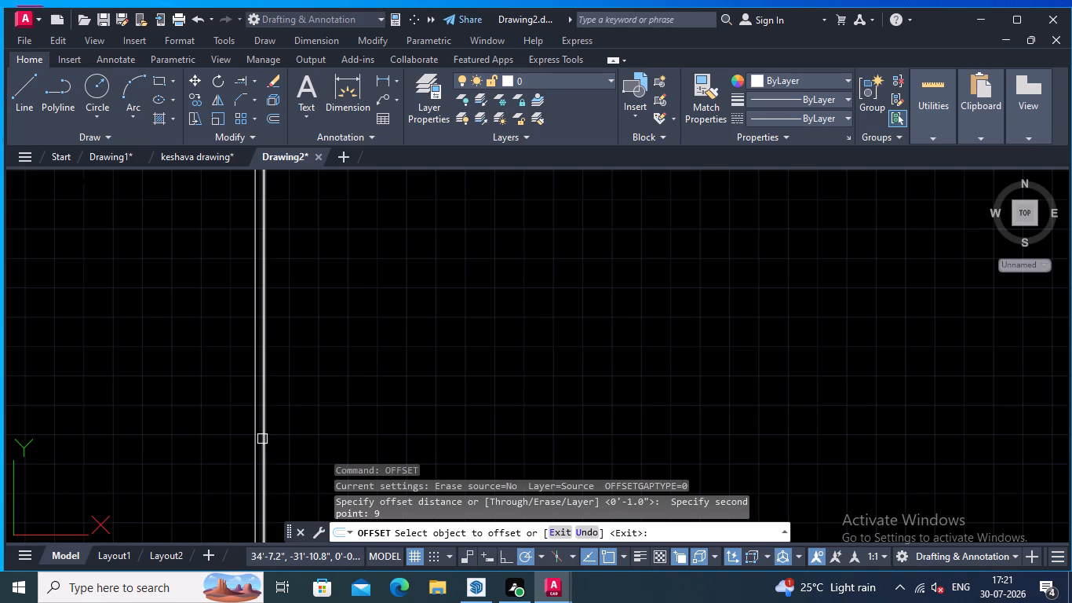
click(264, 440)
click(300, 451)
Offset the wall's new far-face line 0.75" outward to match the outer finish line of the wall in the plan.
scroll(330, 397, down, 4)
middle_drag(354, 347, 371, 437)
scroll(400, 321, down, 1)
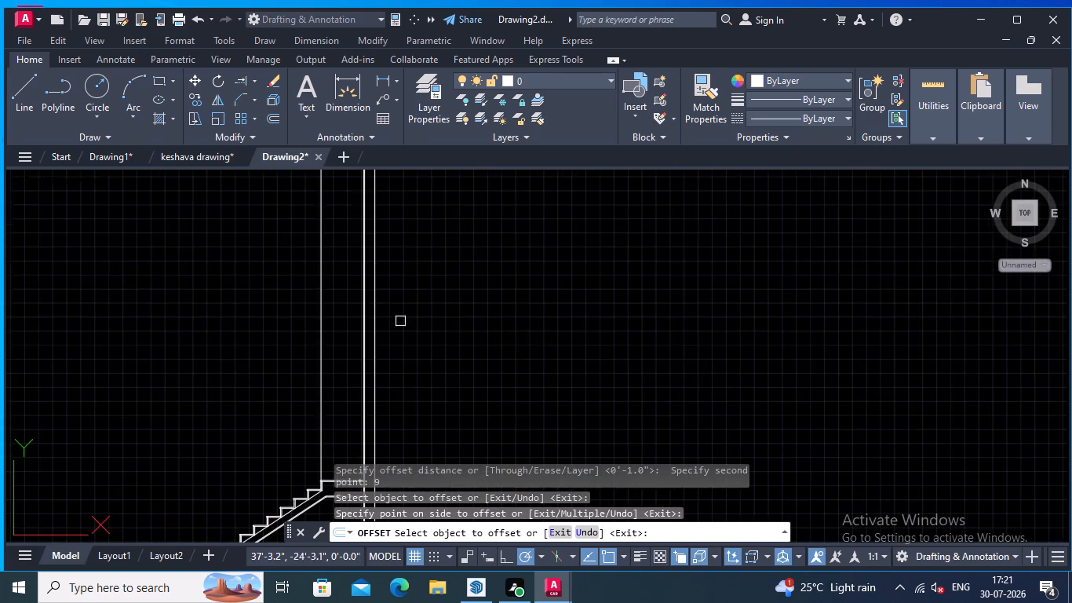
middle_drag(400, 316, 421, 559)
middle_drag(429, 294, 434, 580)
scroll(422, 417, up, 2)
middle_drag(418, 414, 431, 345)
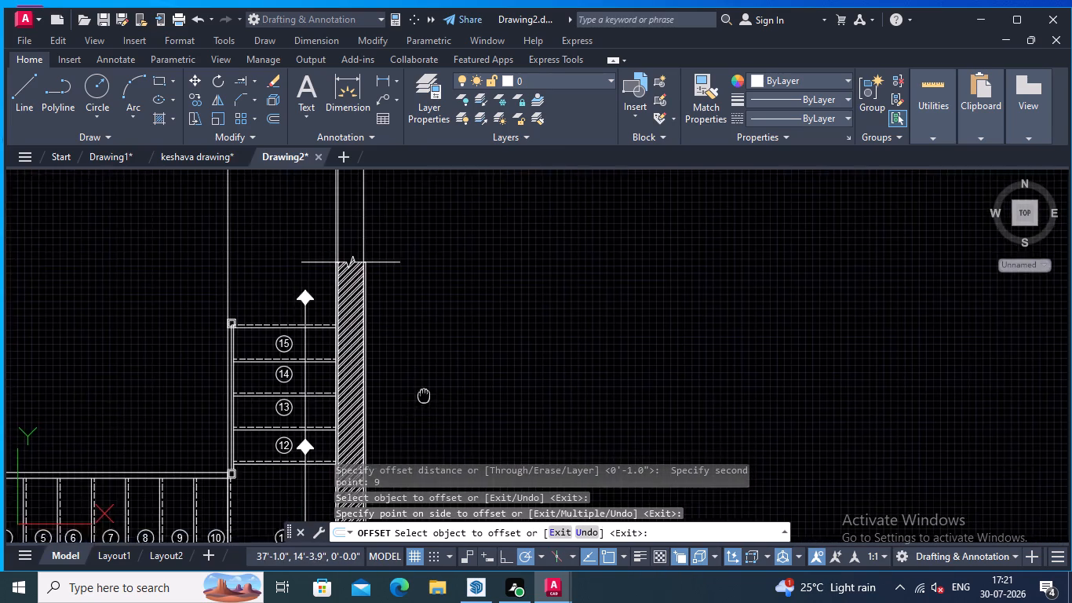
middle_drag(431, 345, 438, 301)
scroll(404, 307, up, 2)
middle_drag(395, 328, 461, 193)
middle_drag(464, 440, 469, 214)
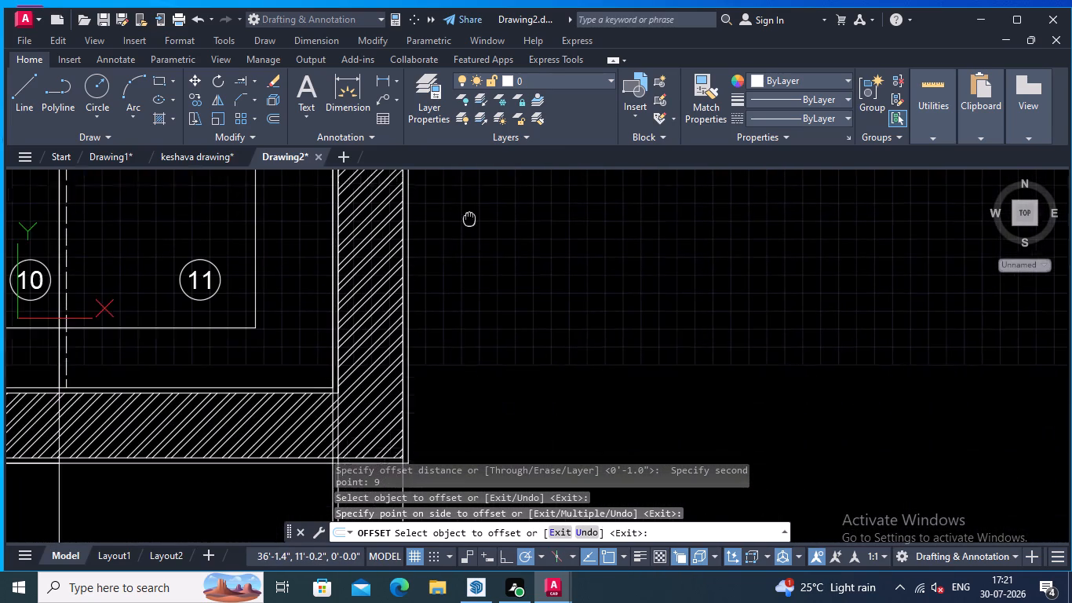
middle_drag(469, 214, 470, 210)
middle_drag(460, 411, 467, 324)
scroll(446, 367, up, 1)
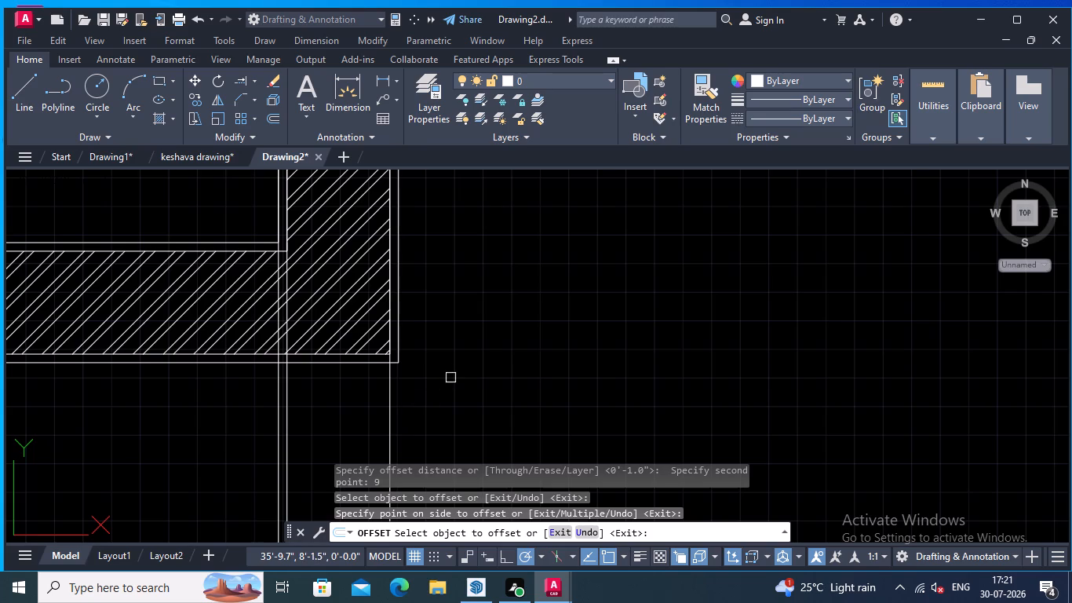
right_click(450, 376)
click(500, 381)
right_click(499, 334)
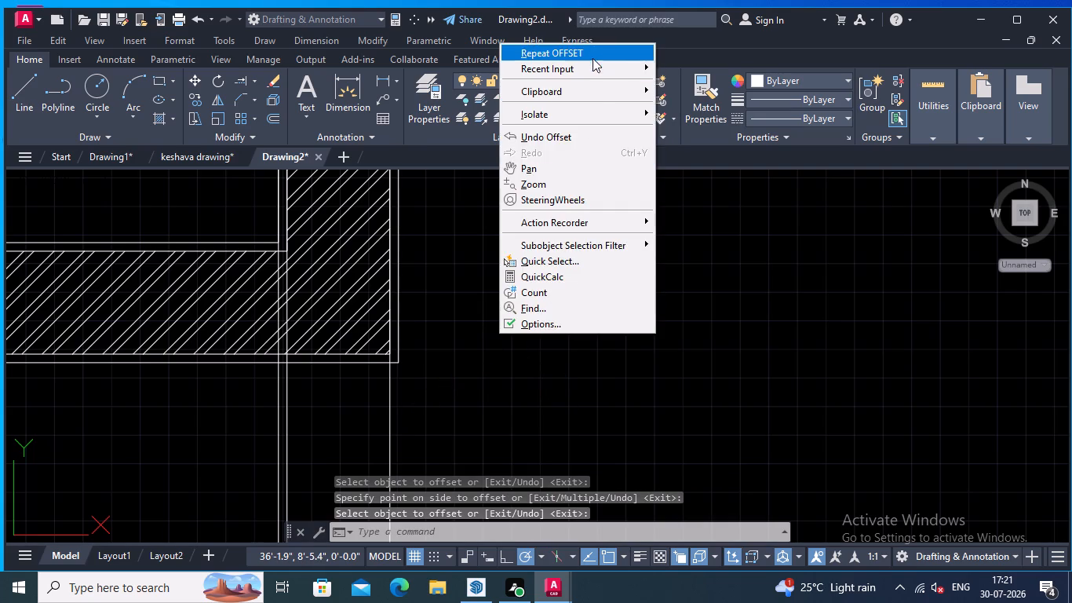
click(591, 52)
click(389, 440)
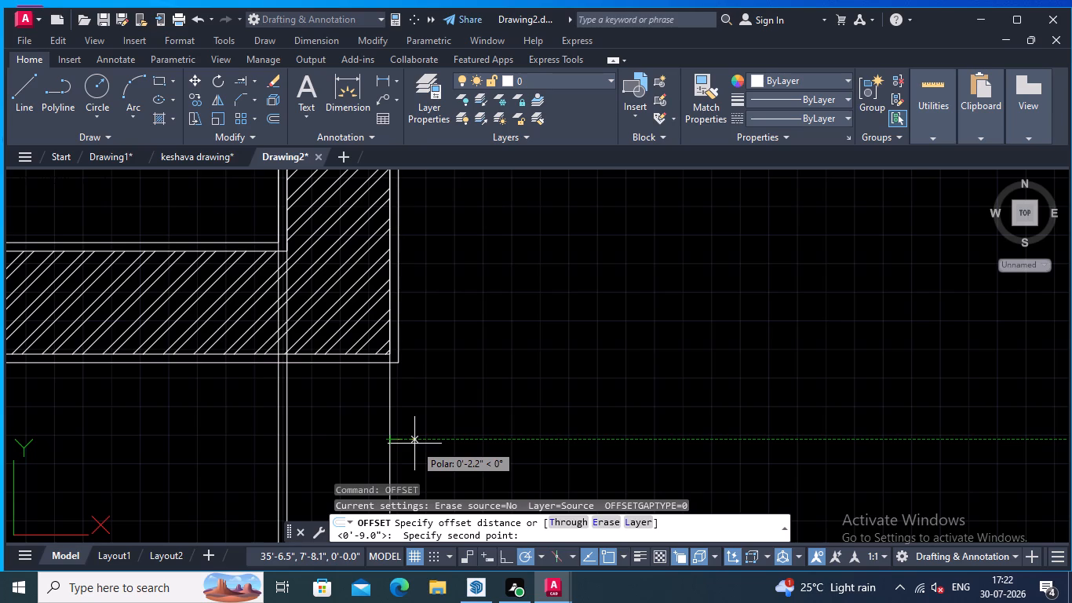
text(.75)
key(Return)
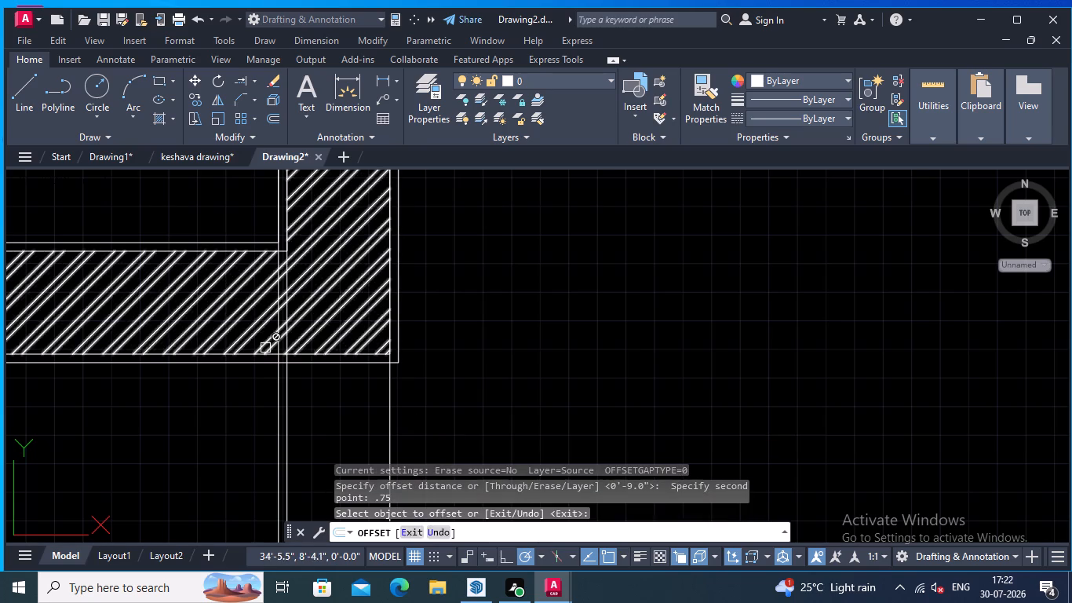
click(390, 404)
click(403, 404)
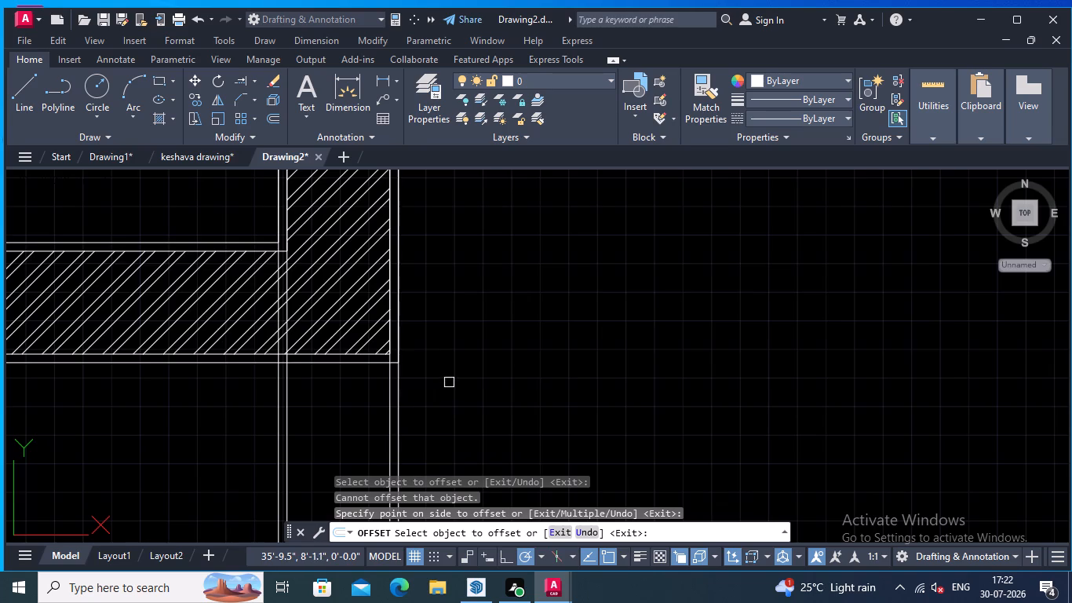
Copy the stair-side masonry face line of the section's wall to the midpoint between the two masonry faces using M2P.
scroll(449, 377, down, 1)
middle_drag(449, 375, 489, 322)
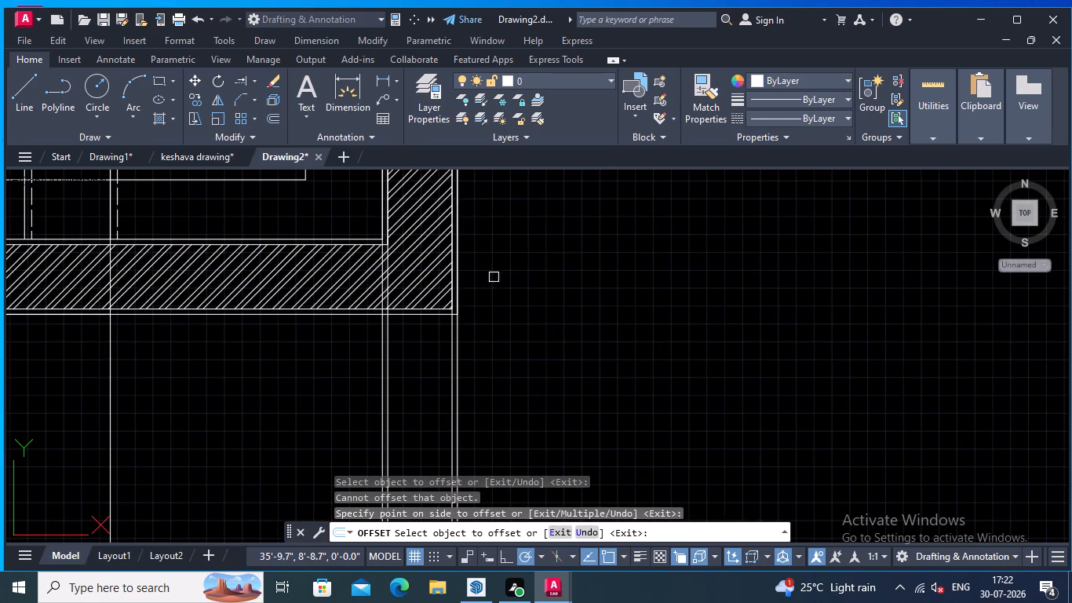
middle_drag(504, 296, 543, 271)
scroll(531, 301, up, 2)
middle_drag(521, 306, 567, 280)
scroll(561, 283, down, 2)
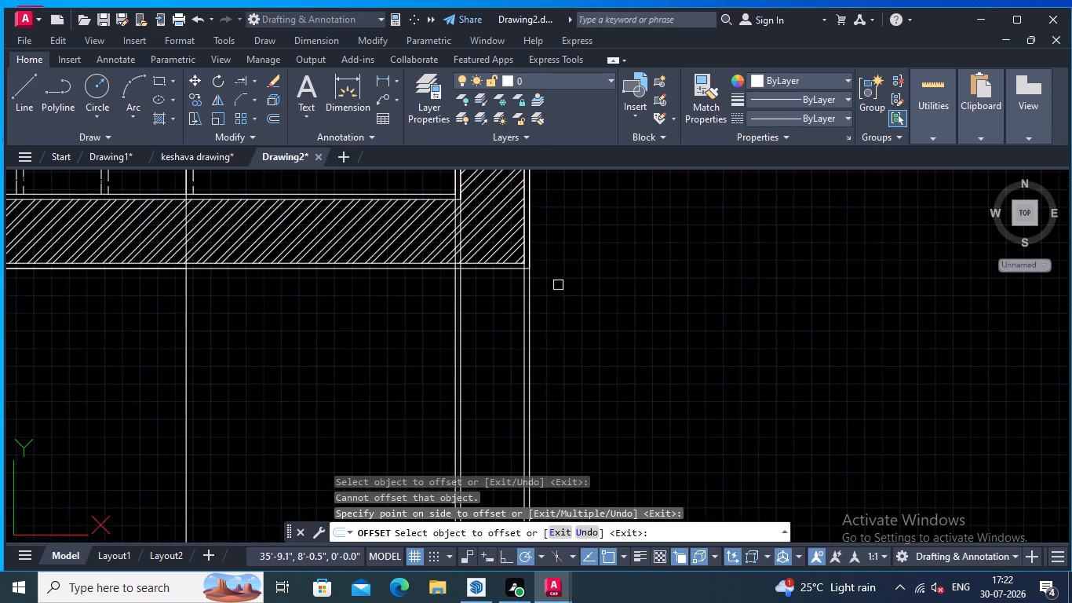
scroll(556, 291, down, 3)
middle_drag(549, 367, 558, 334)
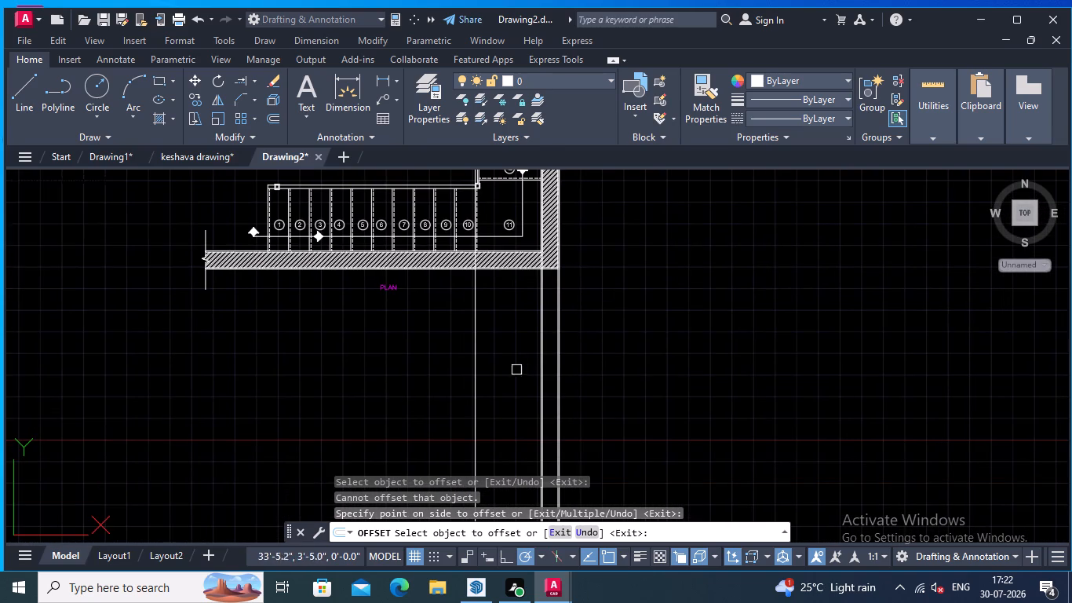
middle_drag(473, 382, 489, 290)
scroll(538, 346, up, 1)
middle_drag(538, 345, 525, 147)
scroll(532, 312, down, 1)
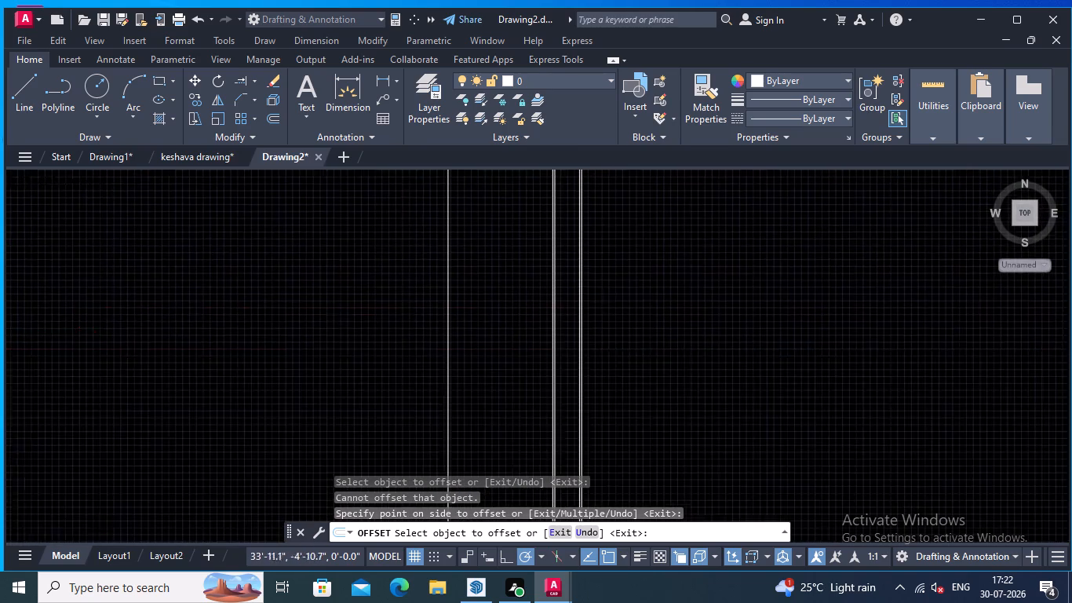
scroll(532, 312, down, 2)
middle_drag(524, 346, 546, 127)
middle_drag(603, 316, 644, 252)
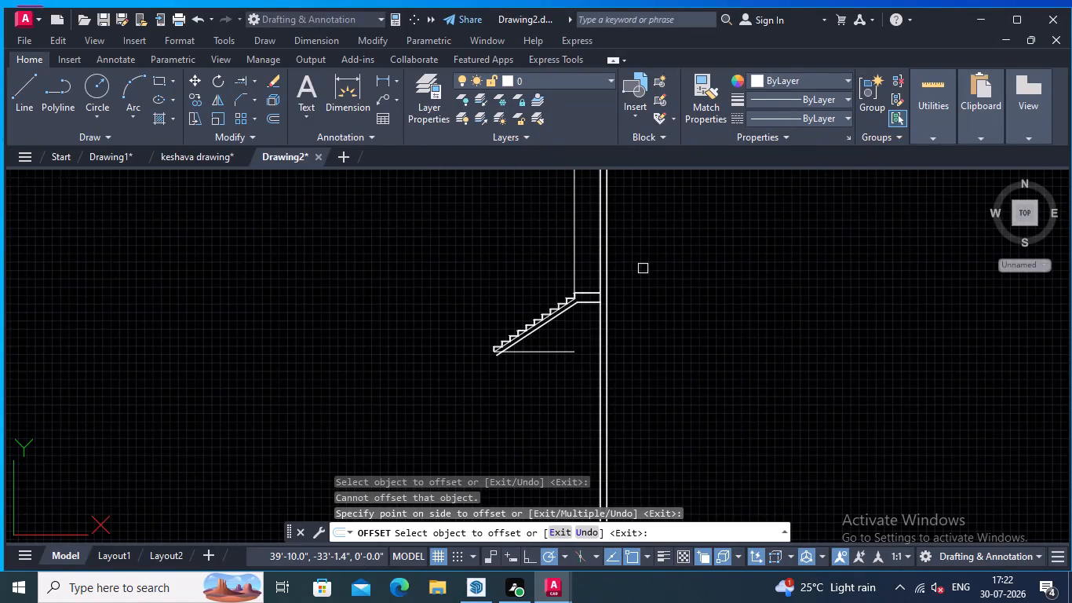
key(Escape)
scroll(615, 300, up, 4)
middle_drag(610, 304, 617, 316)
scroll(611, 298, up, 2)
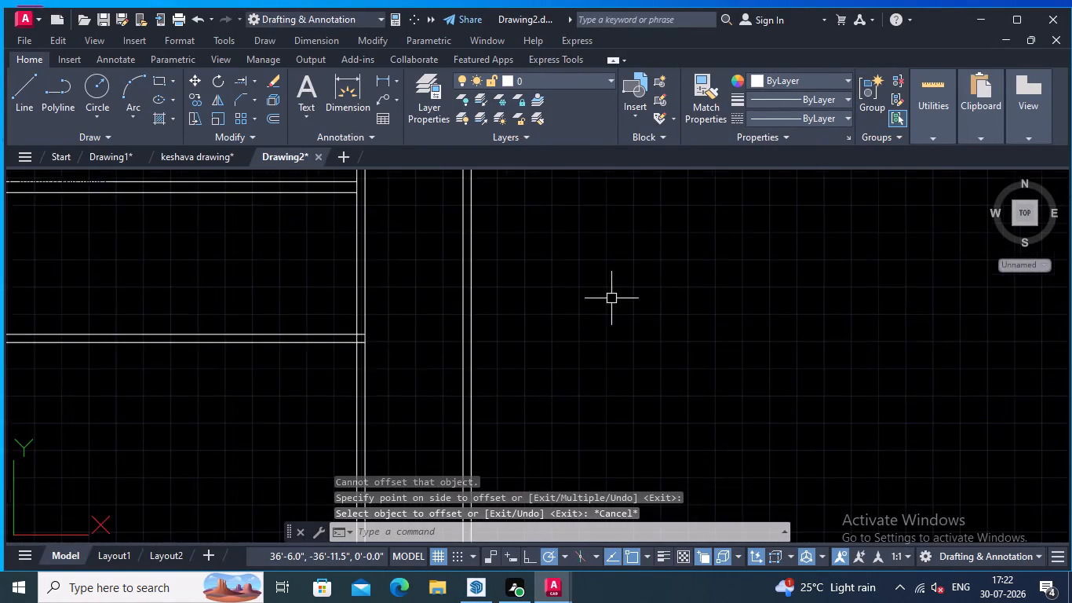
middle_drag(611, 298, 686, 302)
click(440, 317)
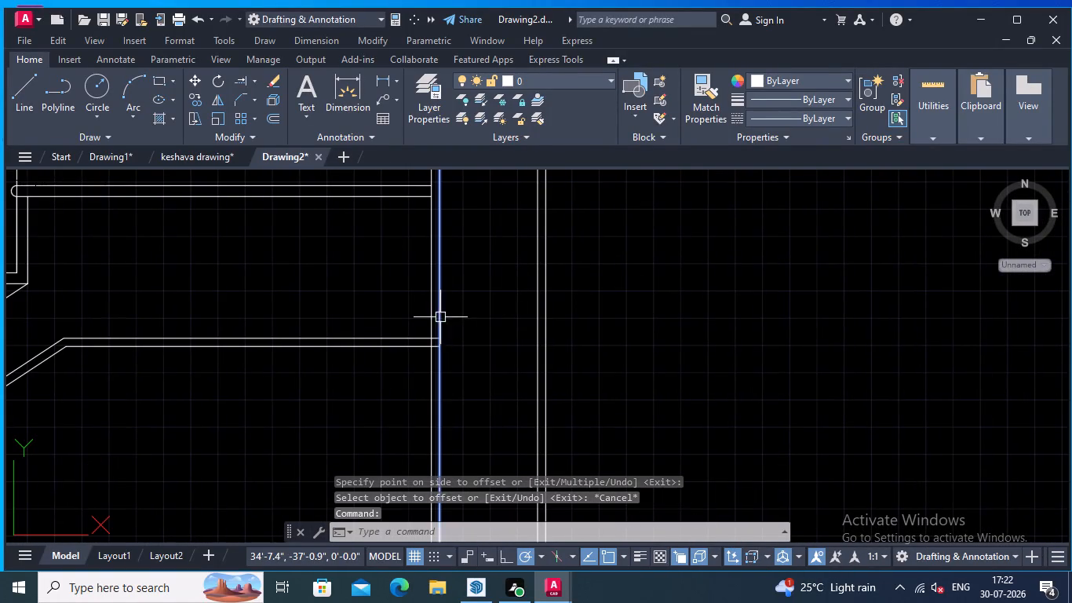
right_click(481, 307)
click(556, 316)
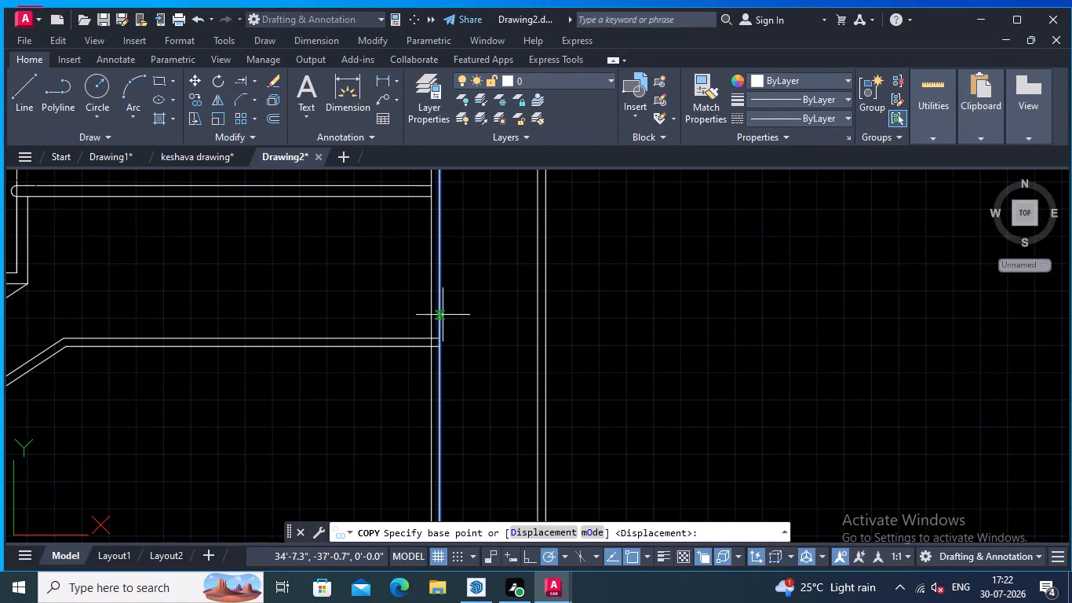
click(441, 325)
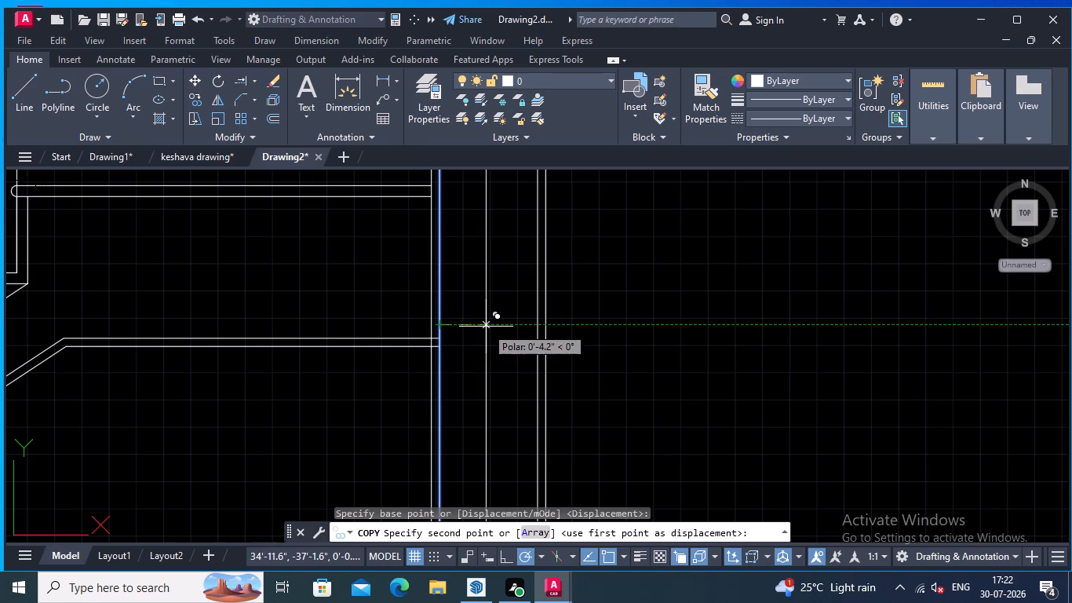
key(m)
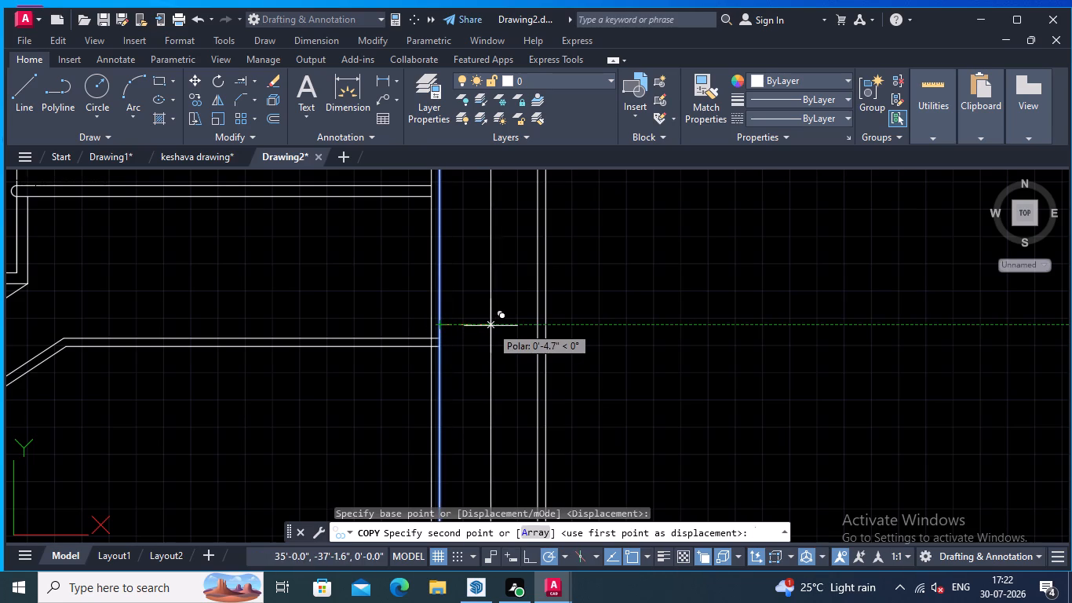
key(2)
key(p)
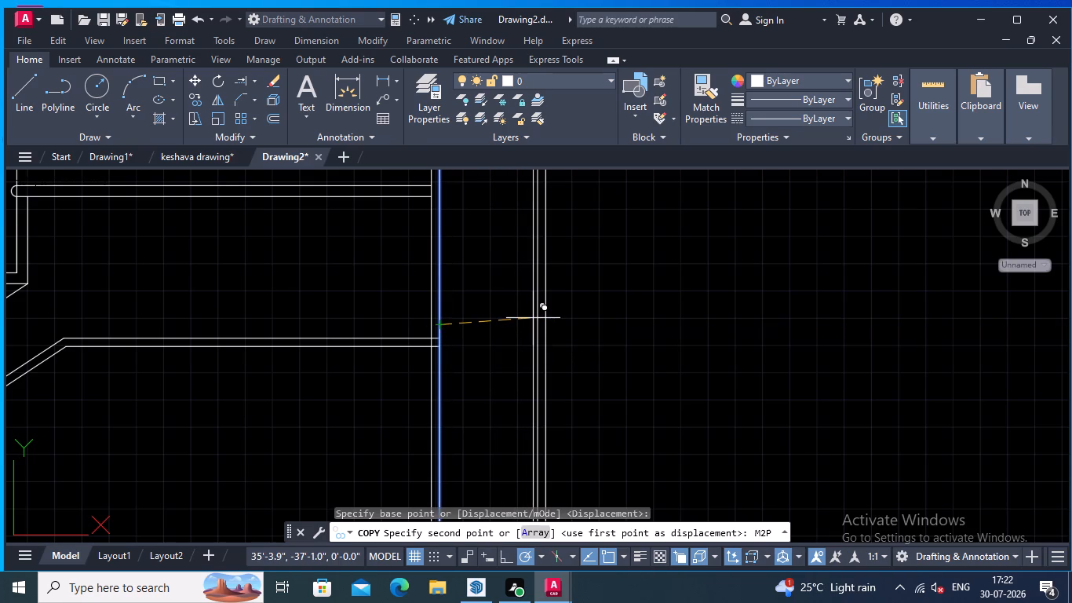
key(Return)
scroll(462, 355, up, 2)
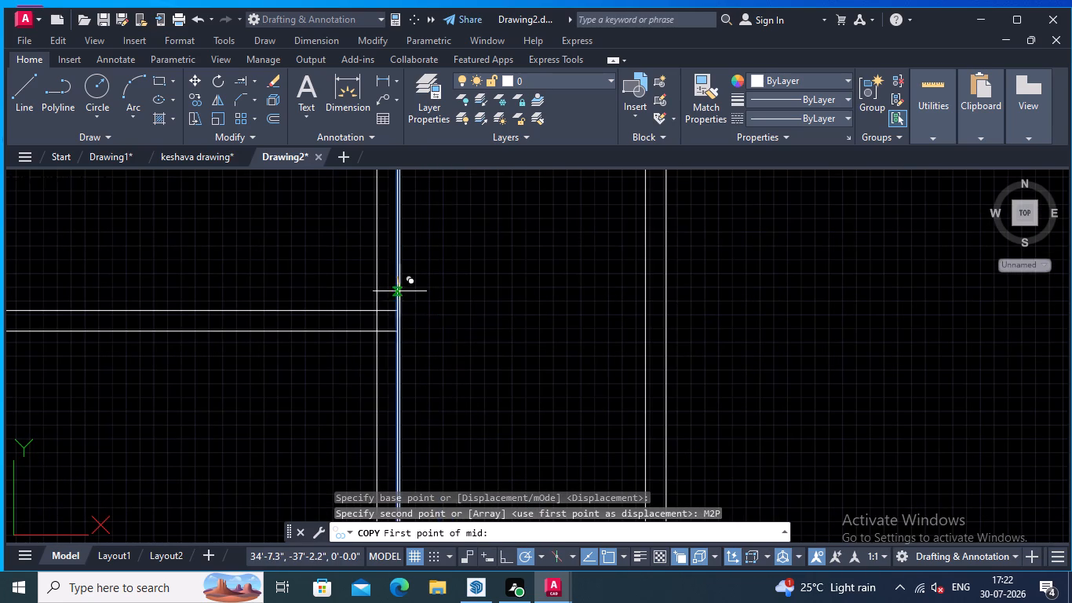
scroll(398, 284, up, 3)
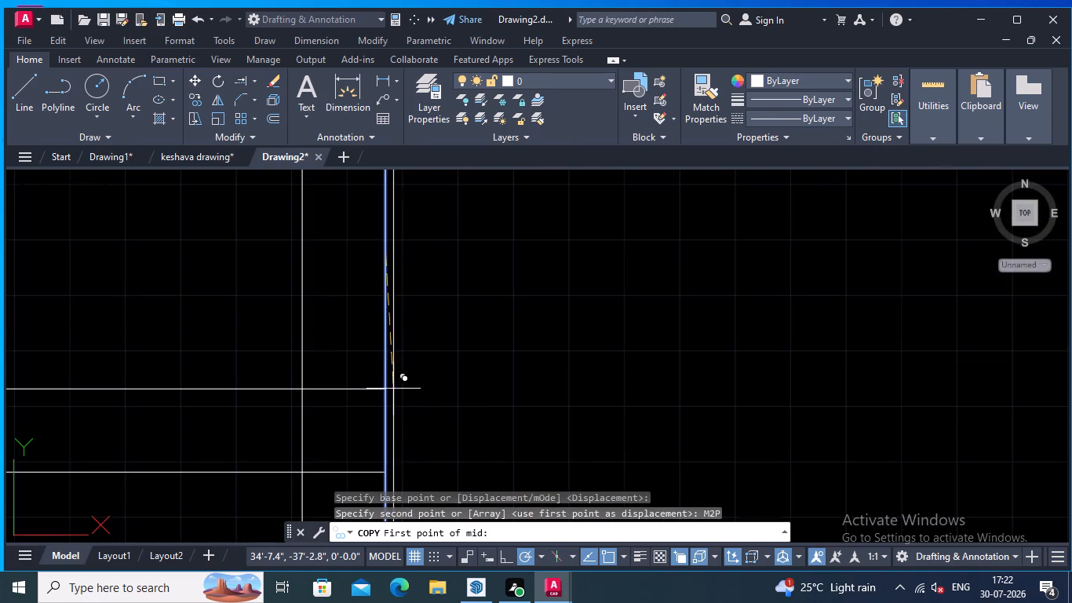
click(385, 389)
scroll(534, 381, down, 2)
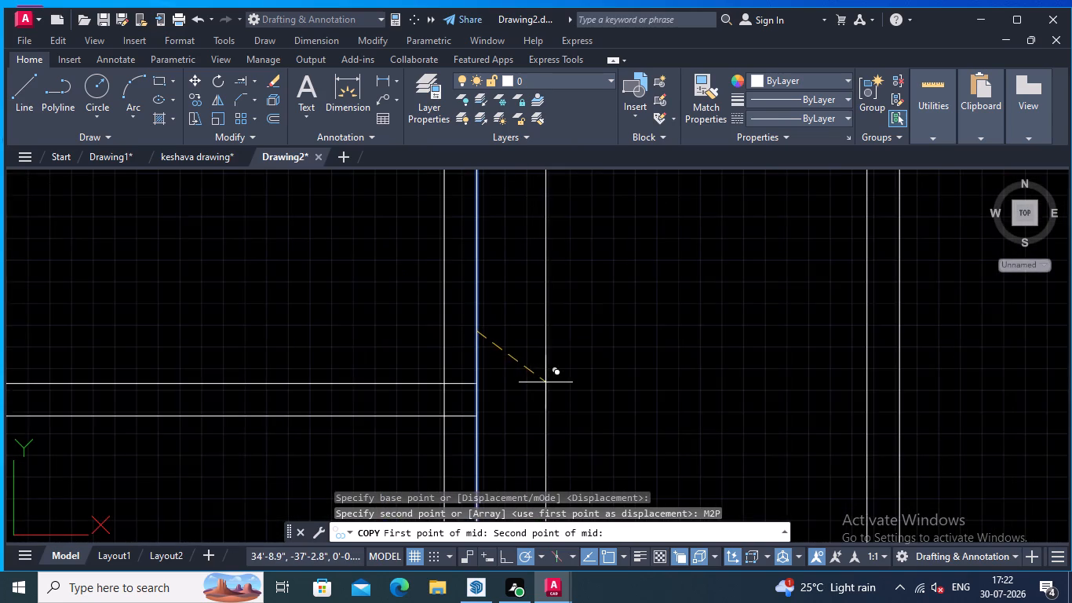
middle_drag(545, 383, 370, 389)
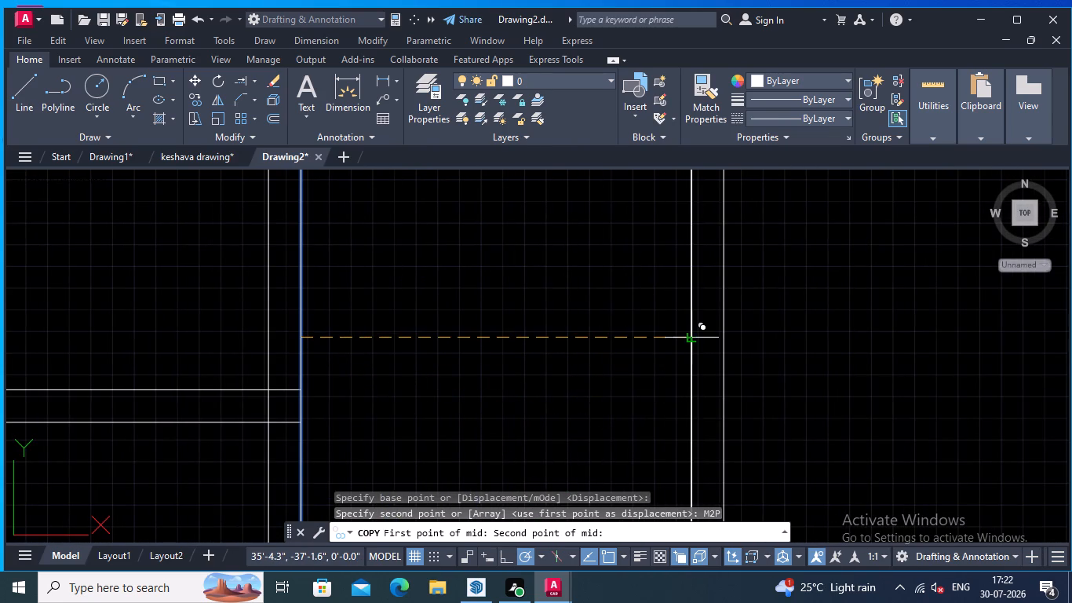
click(687, 337)
key(Return)
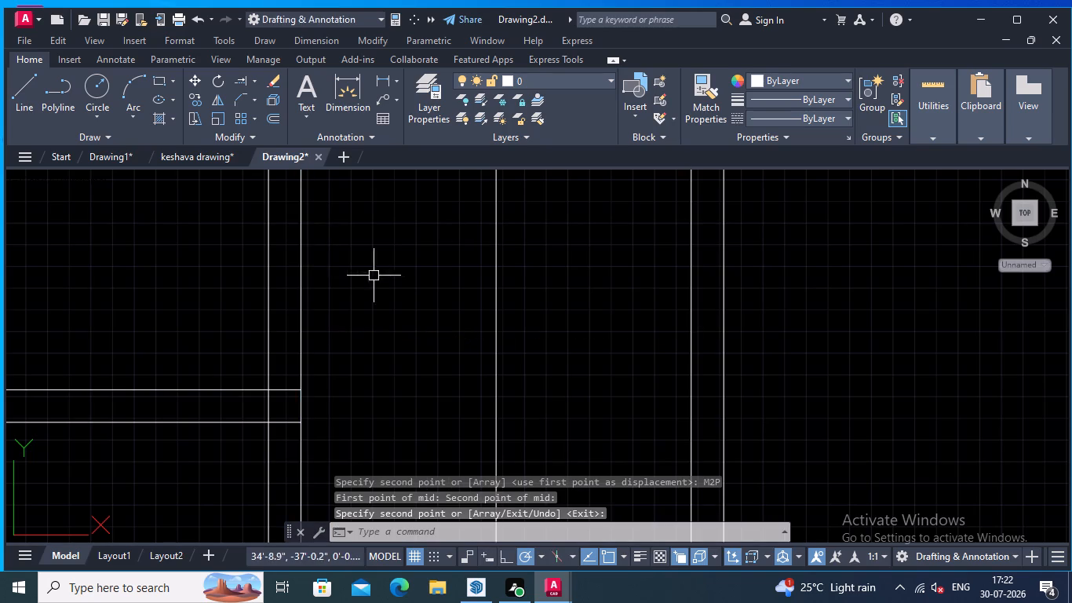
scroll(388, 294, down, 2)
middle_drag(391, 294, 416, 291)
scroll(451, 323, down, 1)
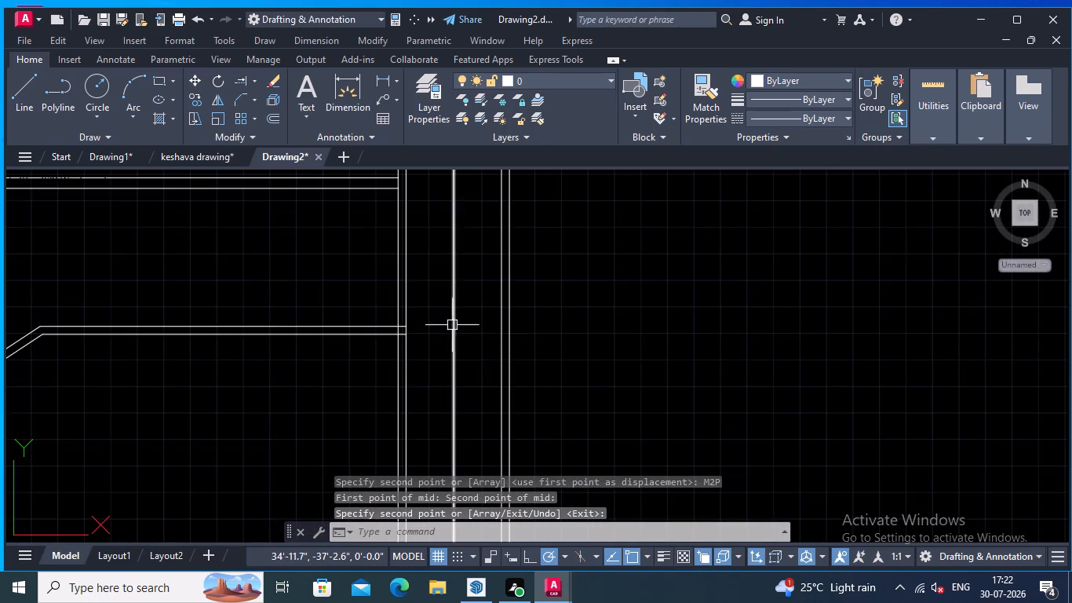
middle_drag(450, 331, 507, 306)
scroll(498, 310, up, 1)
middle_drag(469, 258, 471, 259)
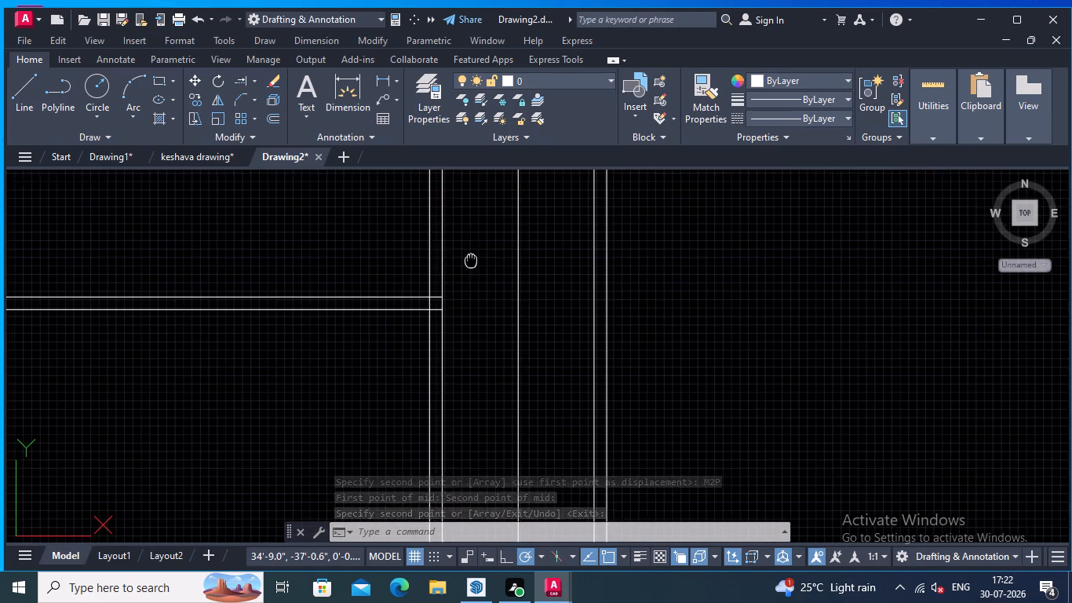
Extend the two parallel soffit lines under the landing into the wall up to its centre line.
middle_drag(471, 259, 516, 261)
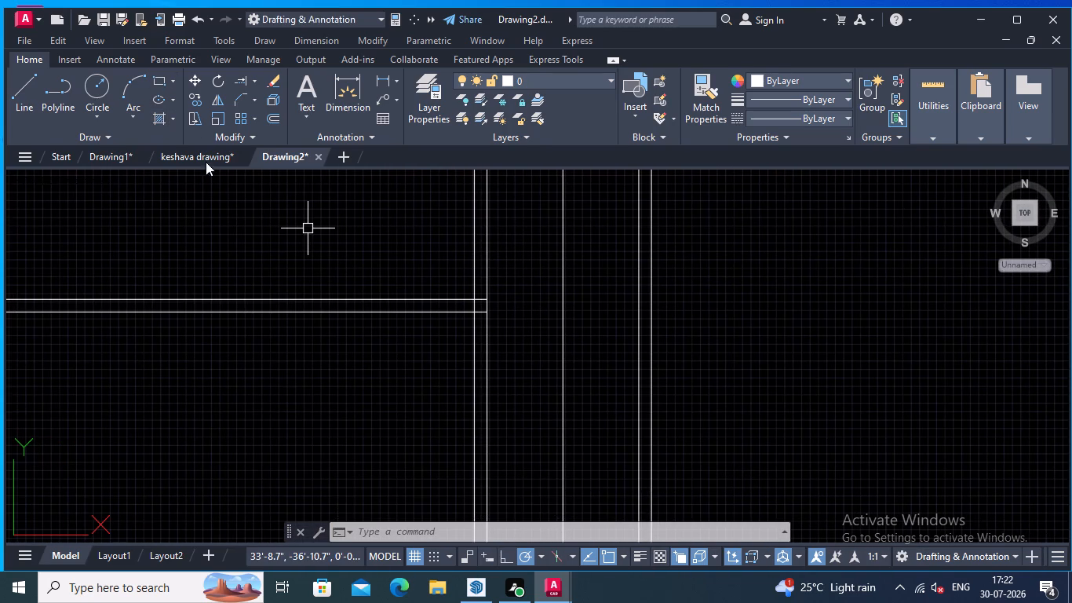
key(e)
key(x)
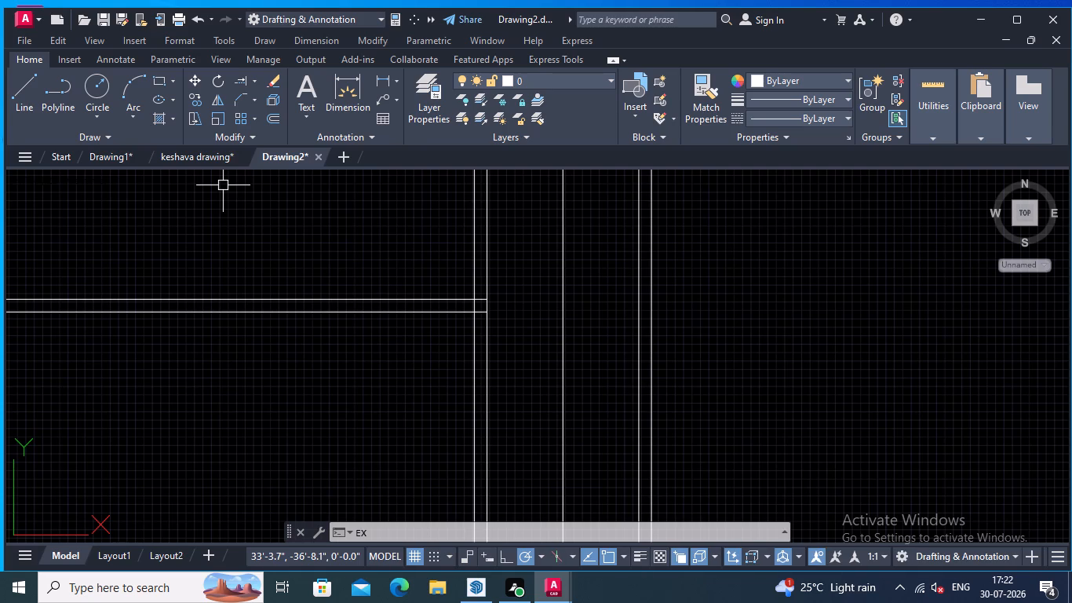
key(Return)
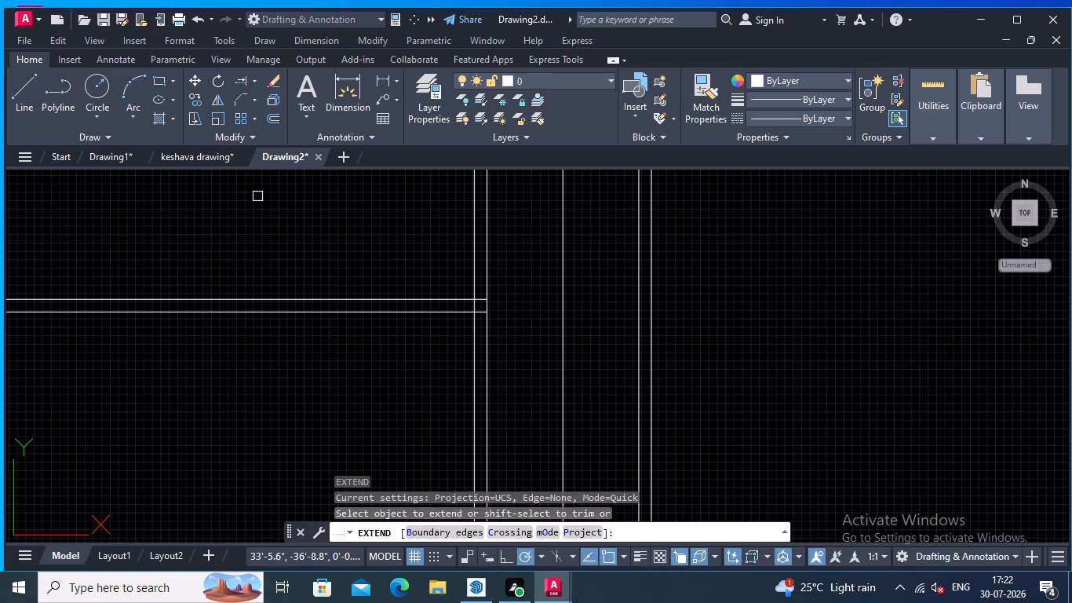
scroll(259, 199, up, 1)
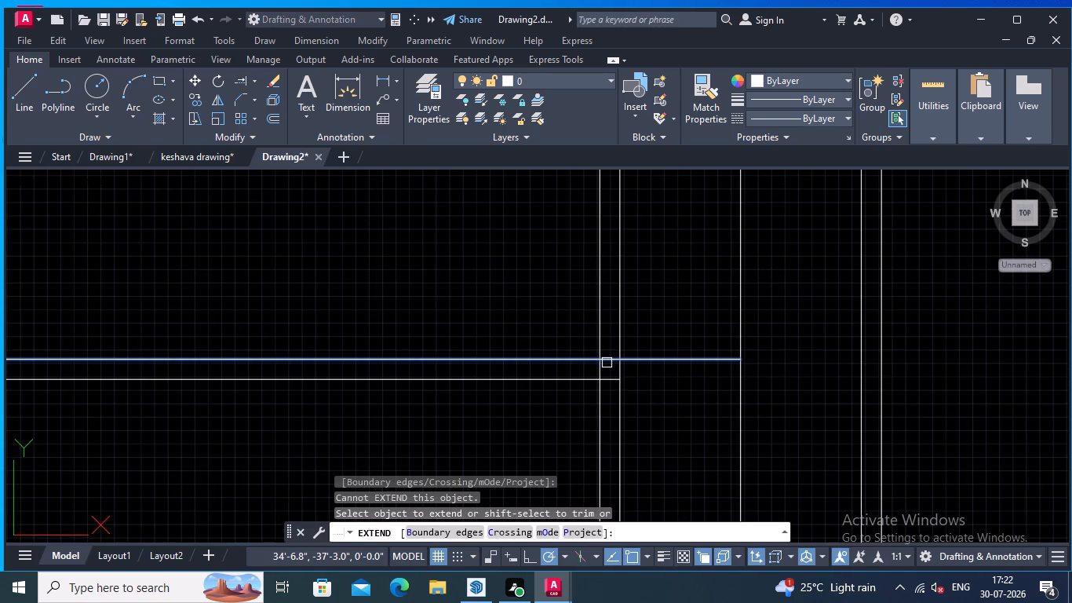
click(607, 363)
click(607, 379)
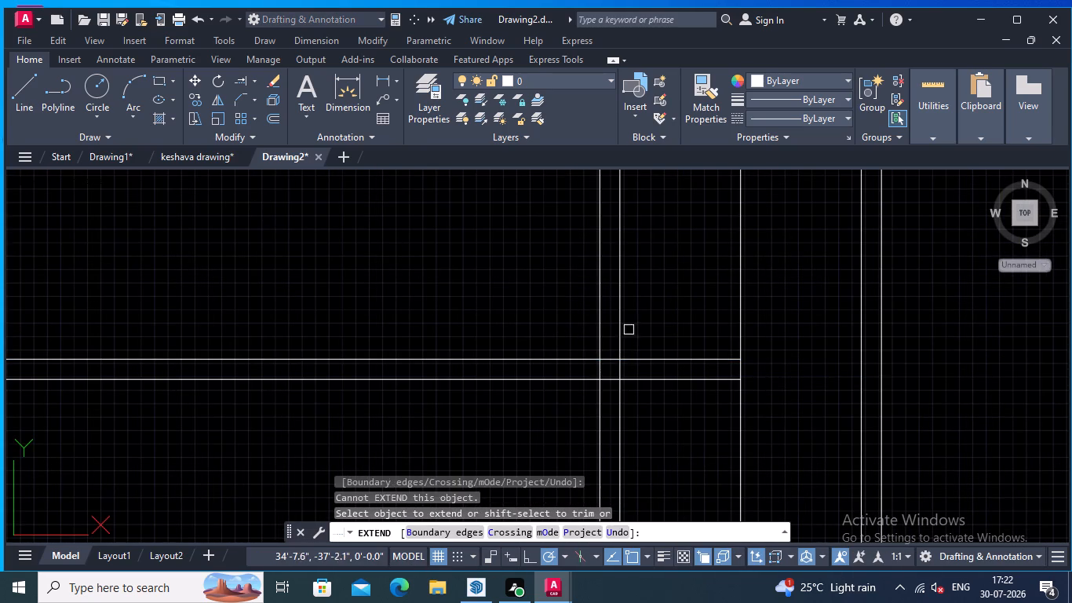
middle_drag(616, 276, 596, 225)
scroll(591, 249, down, 2)
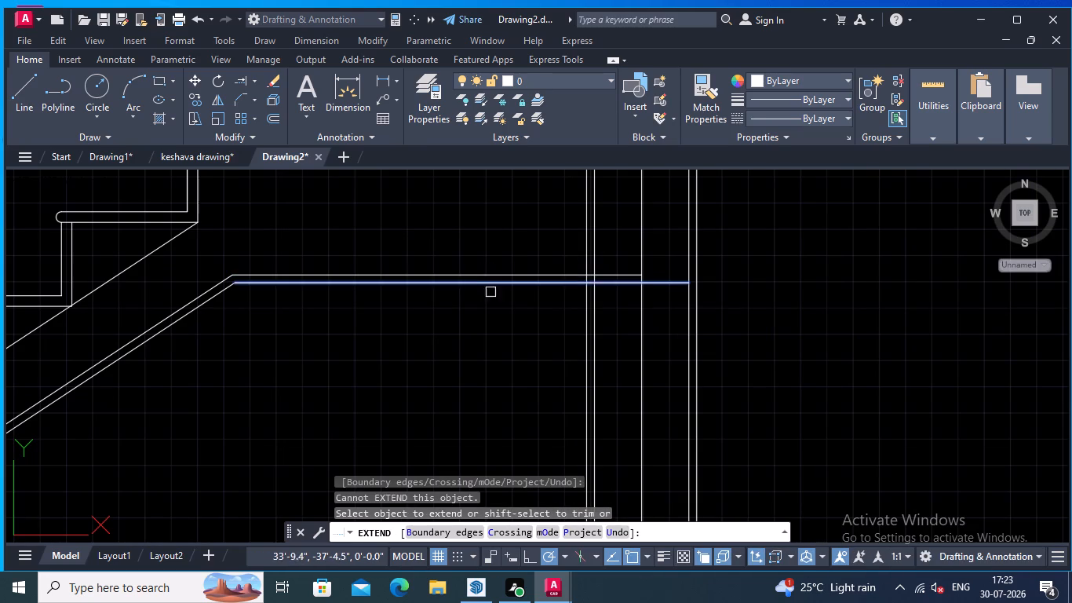
middle_drag(505, 287, 487, 314)
key(Escape)
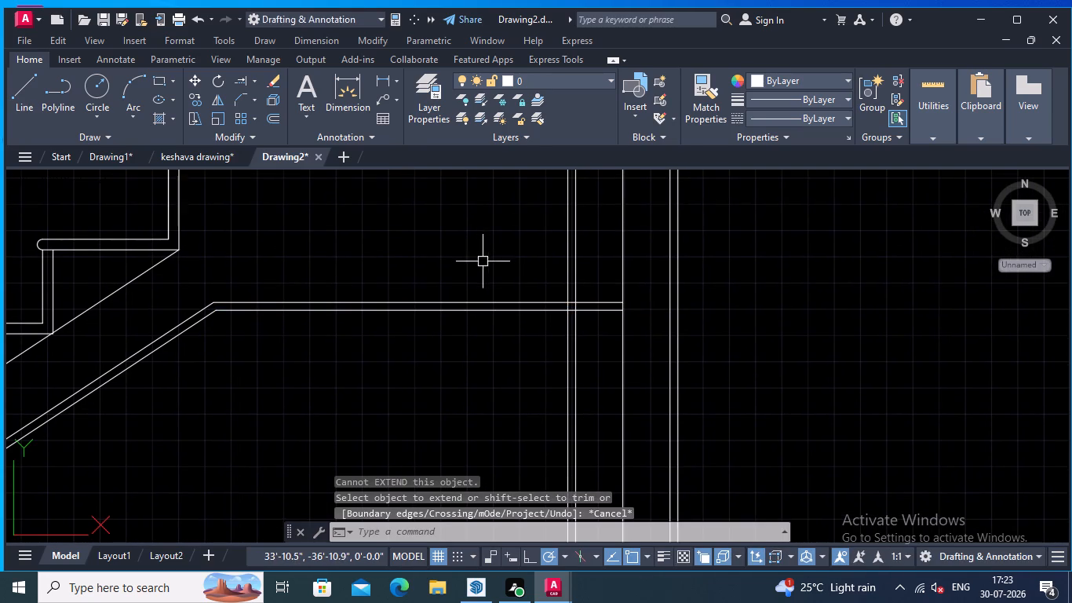
Extend the landing tread's top and bottom lines into the wall up to its centre line.
scroll(479, 273, down, 1)
middle_drag(494, 304, 494, 317)
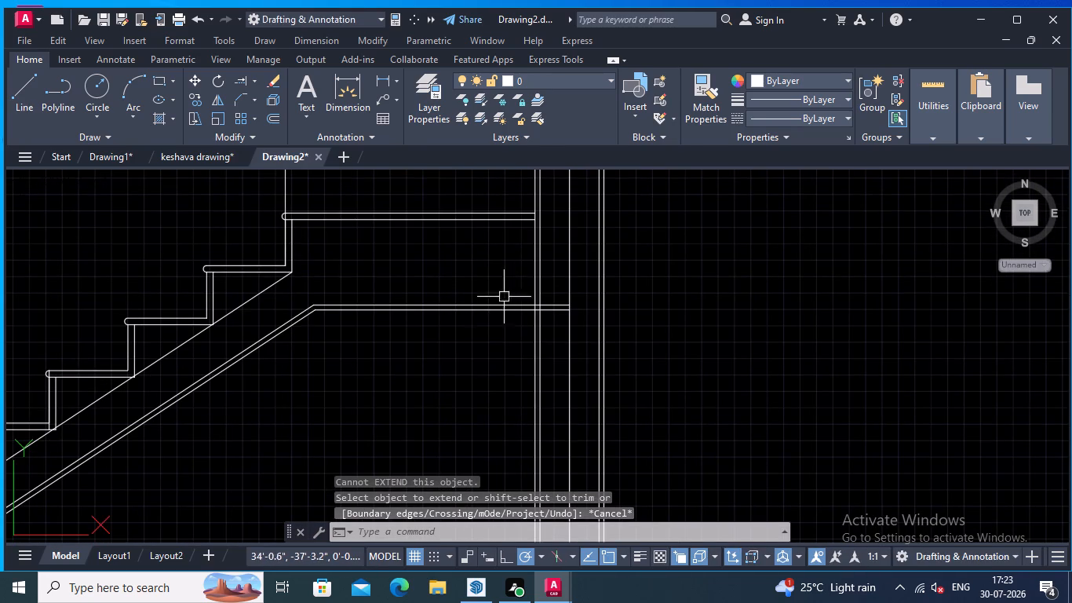
right_click(498, 192)
click(535, 201)
scroll(521, 218, up, 1)
click(520, 206)
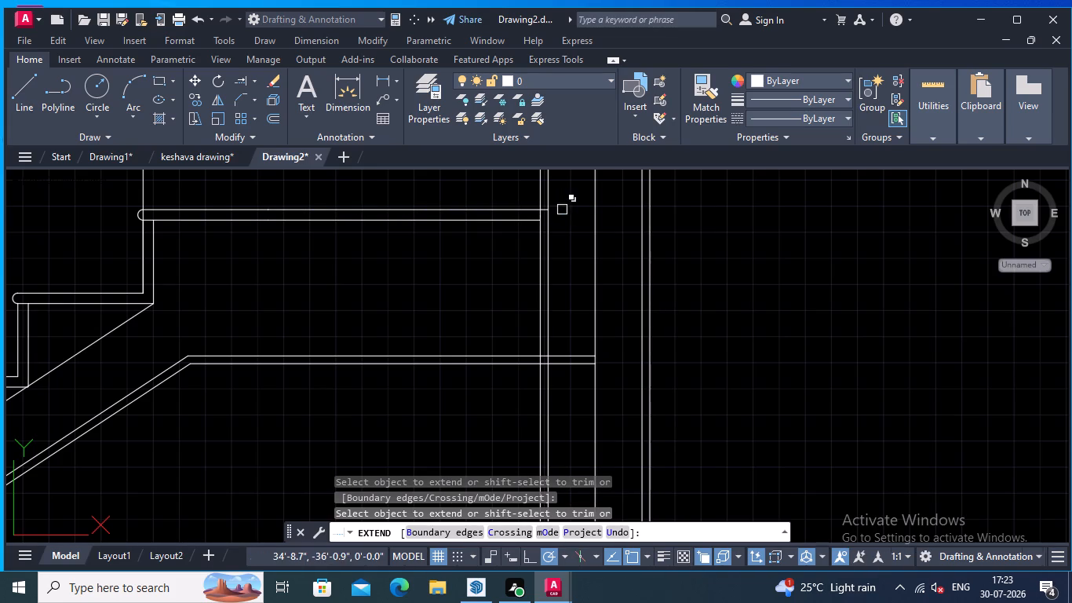
click(534, 210)
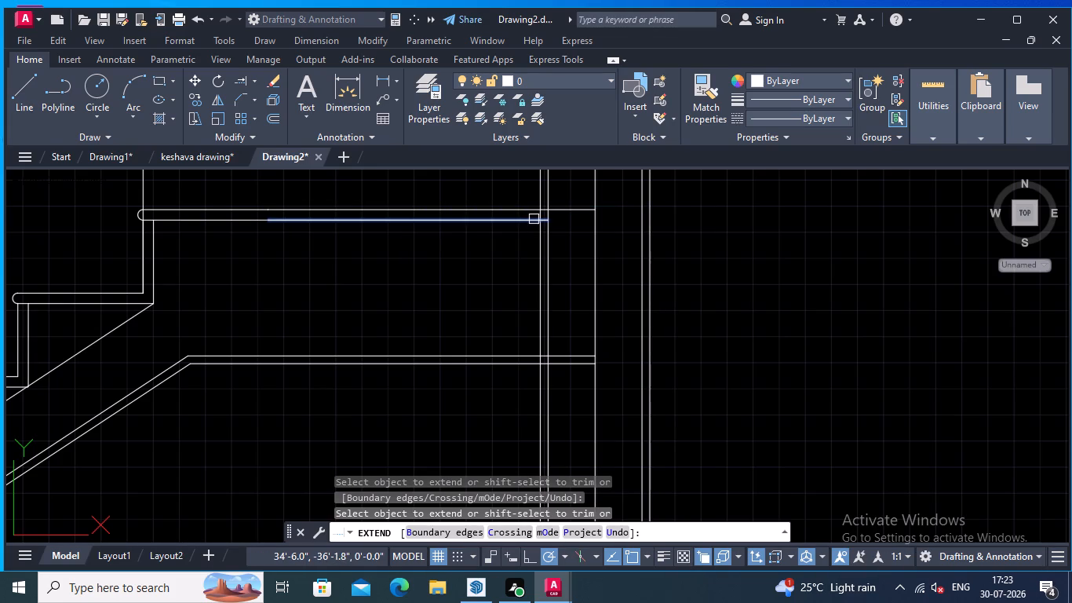
click(534, 219)
click(529, 218)
key(Escape)
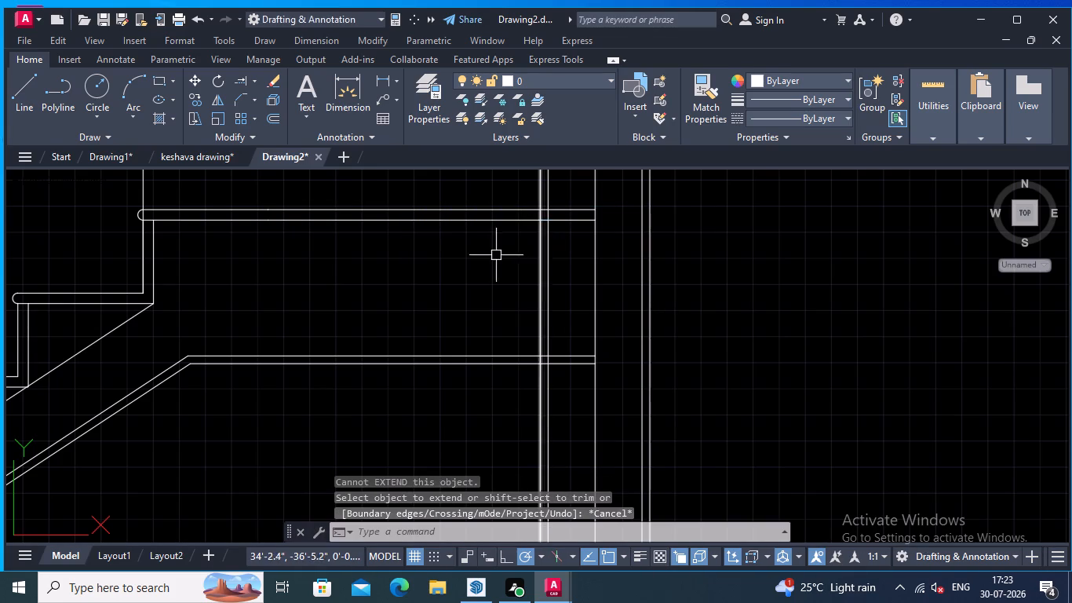
Trim the landing tread's top line inside the wall back to the stair-side finish line.
scroll(480, 252, down, 1)
middle_drag(476, 250, 466, 259)
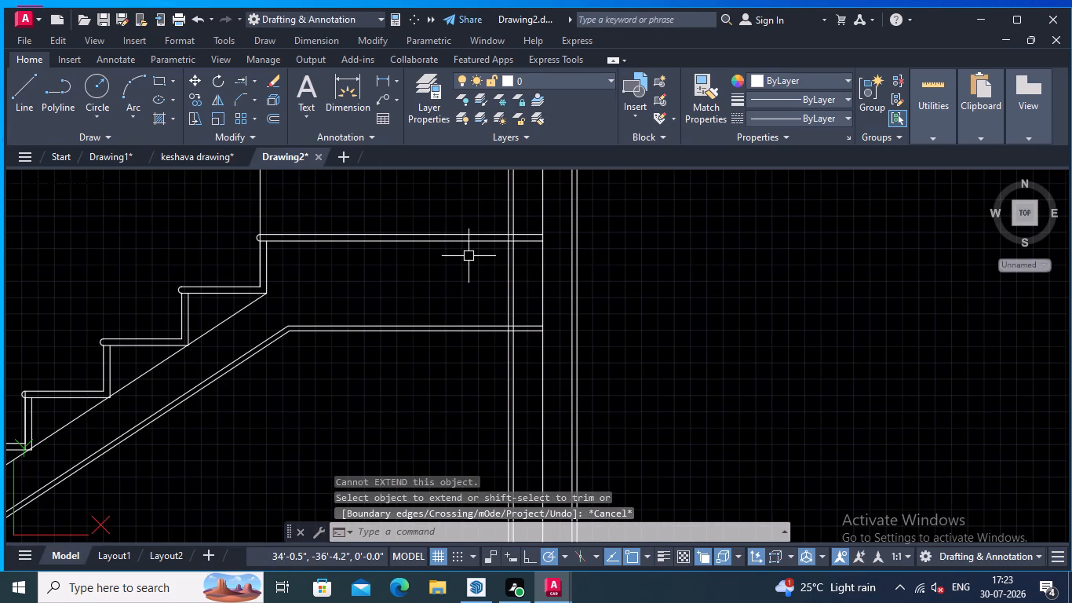
key(t)
key(r)
key(Return)
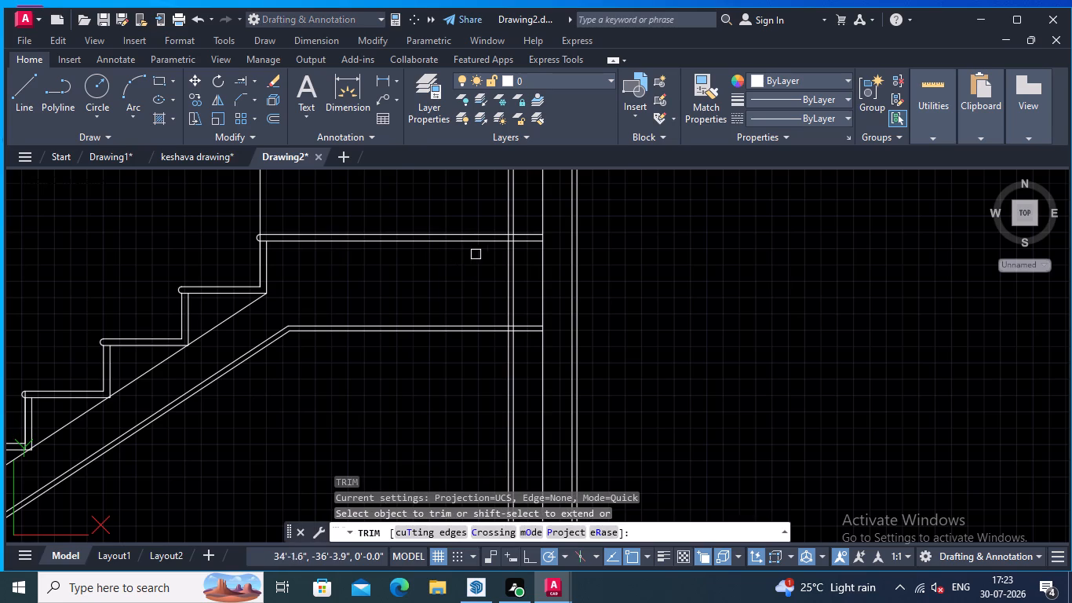
scroll(485, 254, up, 3)
middle_drag(500, 248, 469, 289)
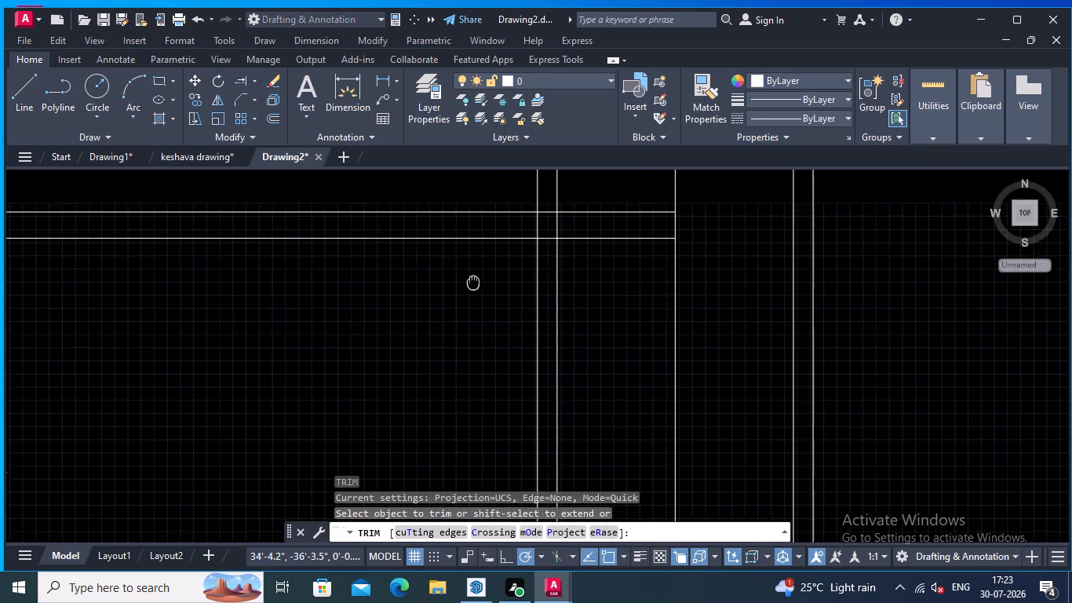
middle_drag(469, 289, 450, 319)
scroll(447, 314, down, 1)
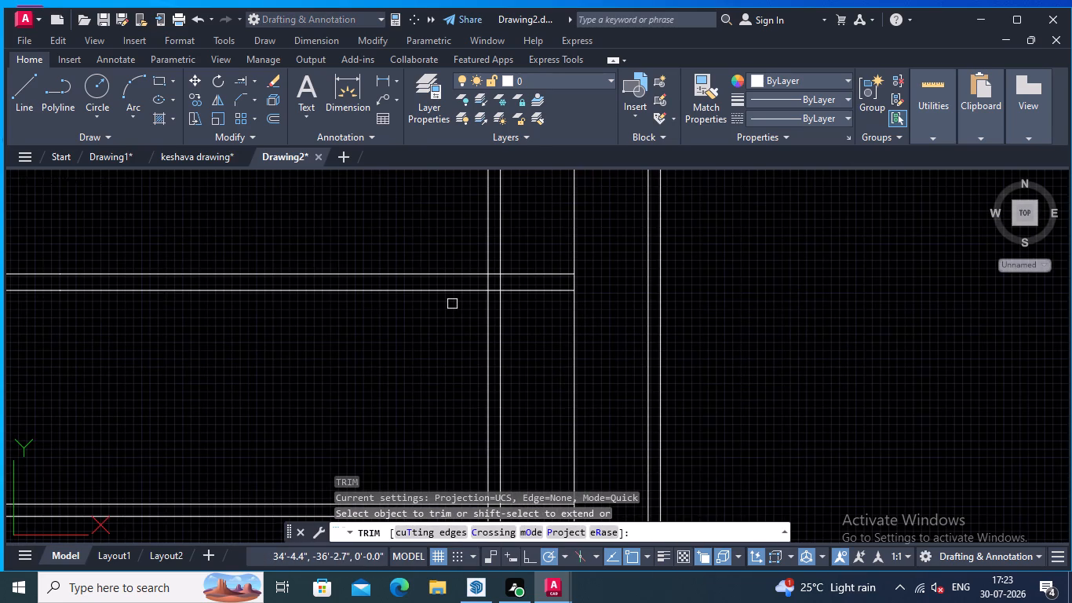
scroll(505, 267, up, 2)
click(511, 267)
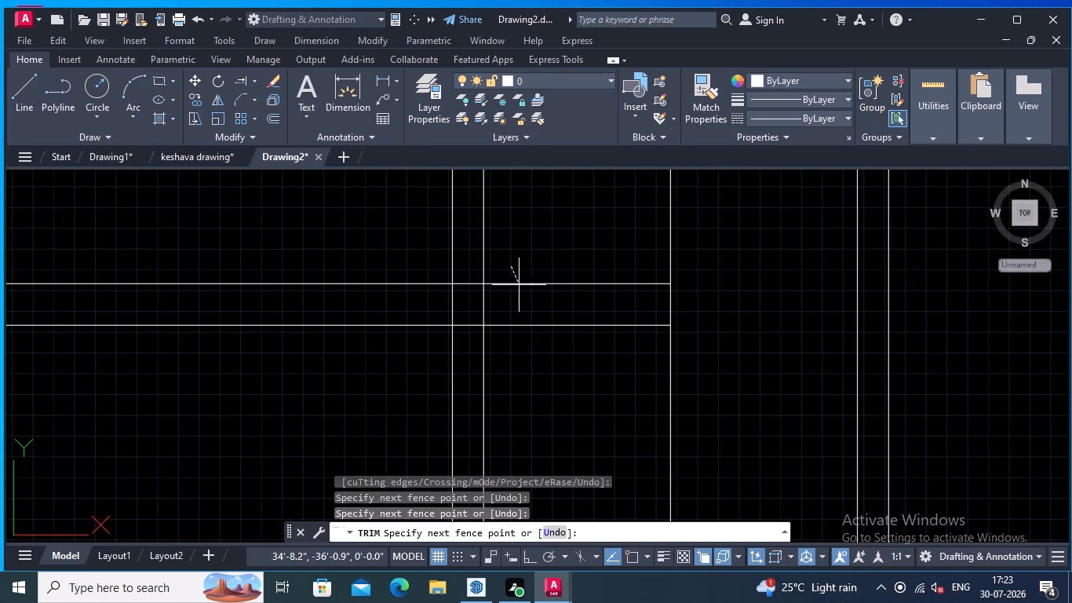
click(519, 287)
click(465, 269)
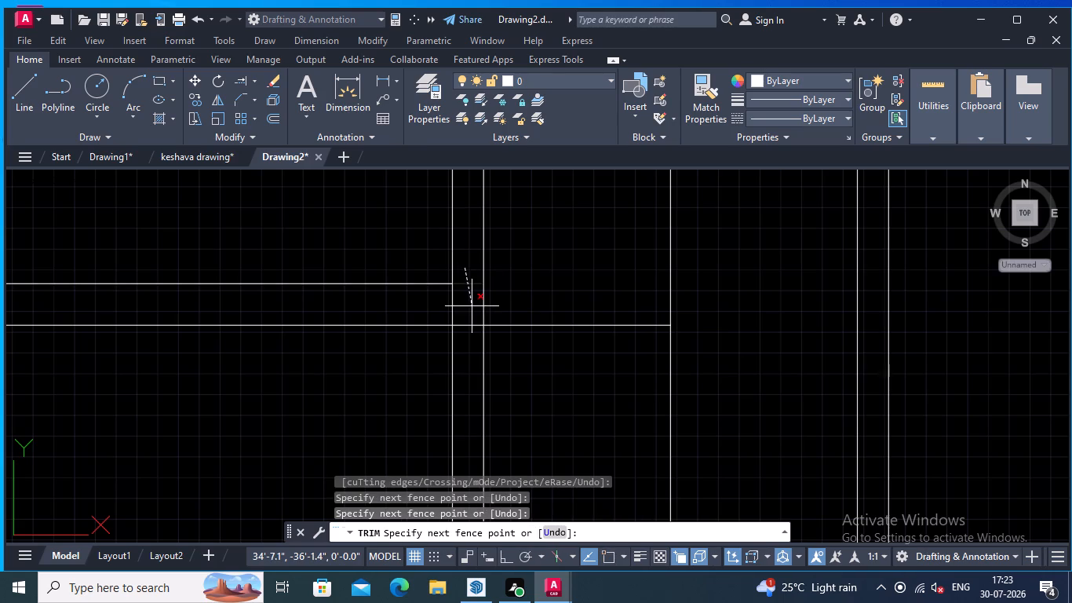
click(472, 306)
Trim the lower soffit finish line inside the wall back to the stair-side finish line.
scroll(485, 334, down, 3)
middle_drag(481, 375, 483, 260)
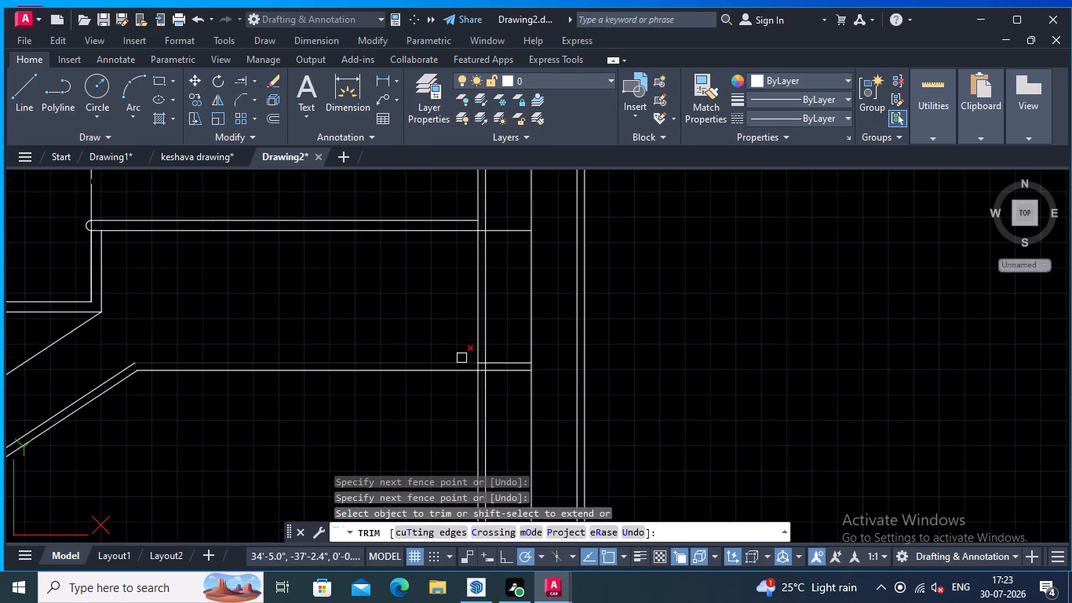
click(507, 371)
scroll(492, 376, up, 2)
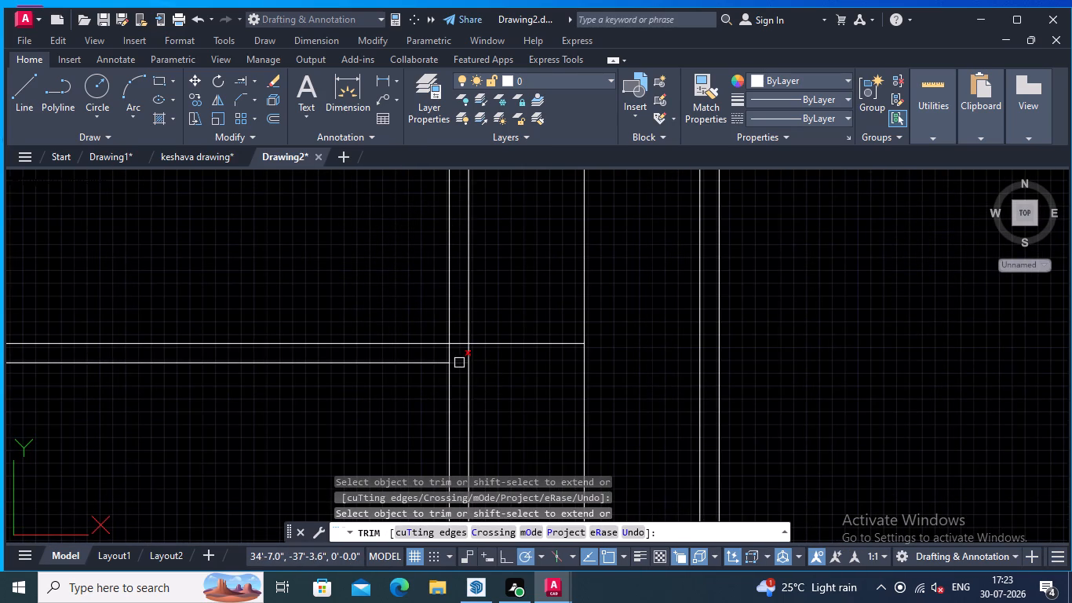
click(459, 363)
key(Return)
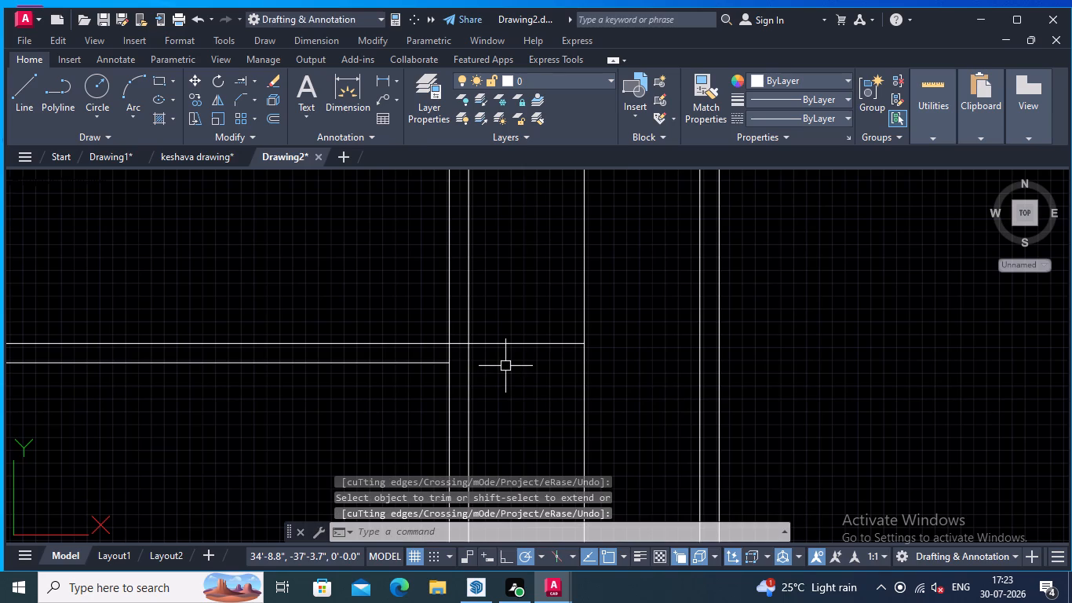
Trim the wall's centre line below and above the landing slab, keeping only the slab's end edge within the wall.
scroll(647, 361, down, 3)
middle_drag(629, 360, 641, 305)
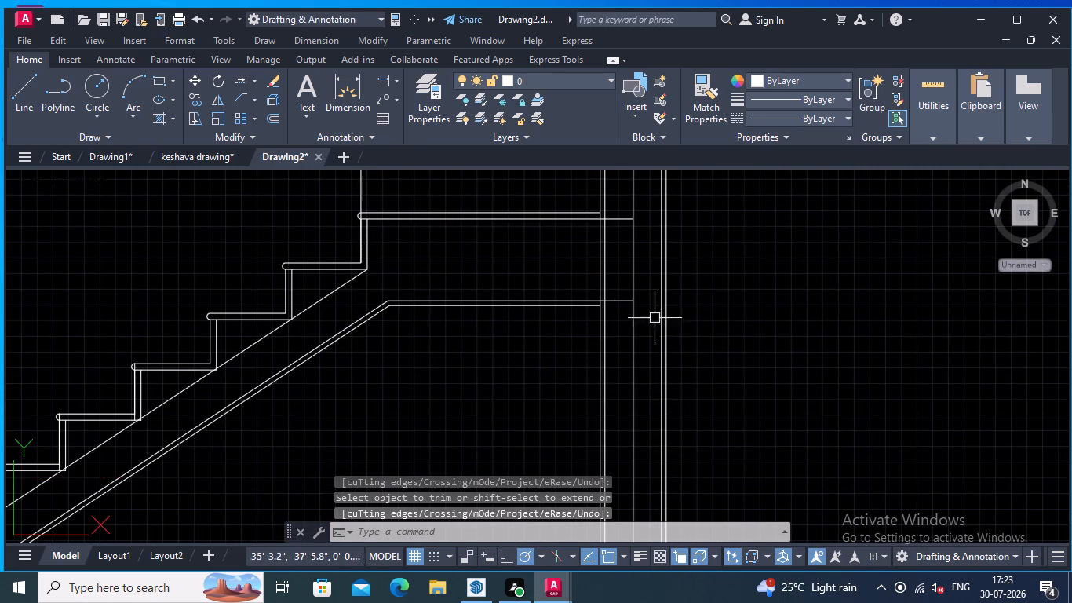
right_click(720, 285)
click(787, 292)
click(633, 373)
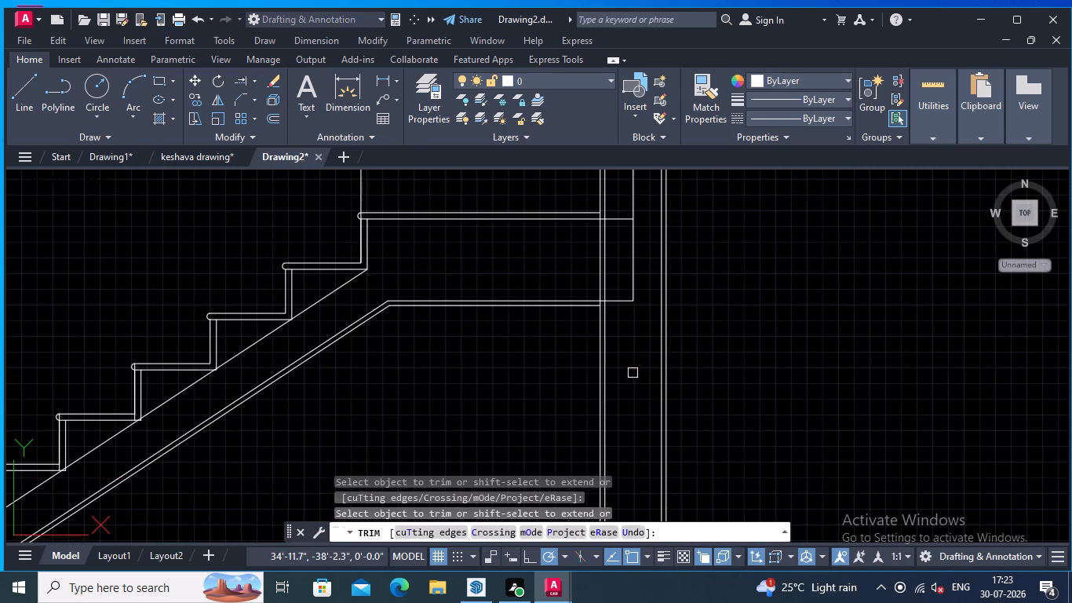
middle_drag(632, 349, 635, 427)
click(638, 277)
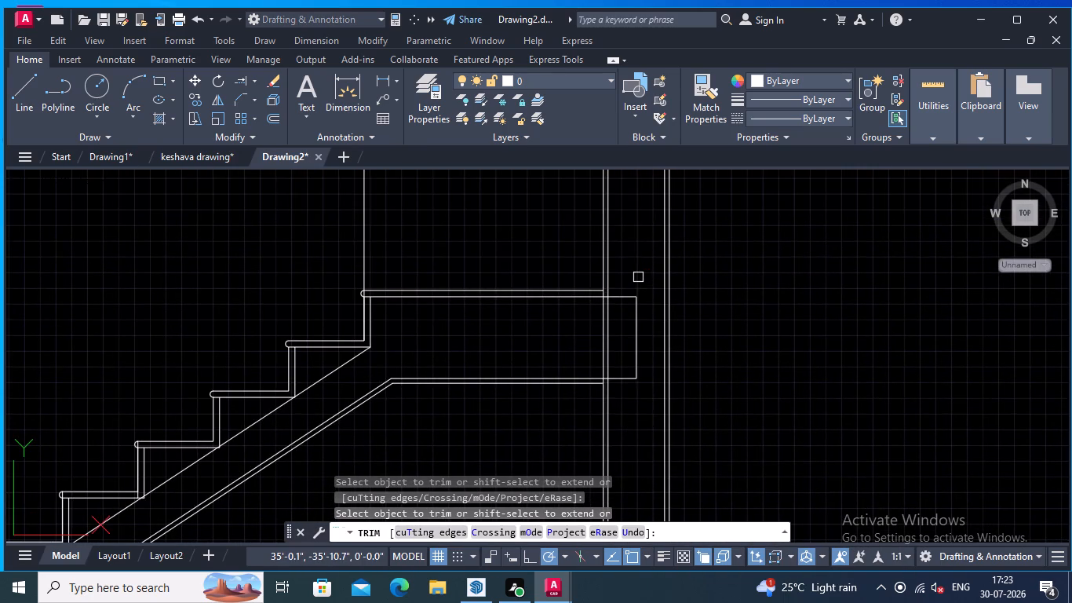
scroll(638, 277, down, 3)
middle_drag(638, 277, 655, 412)
scroll(663, 368, up, 3)
middle_drag(698, 377, 798, 208)
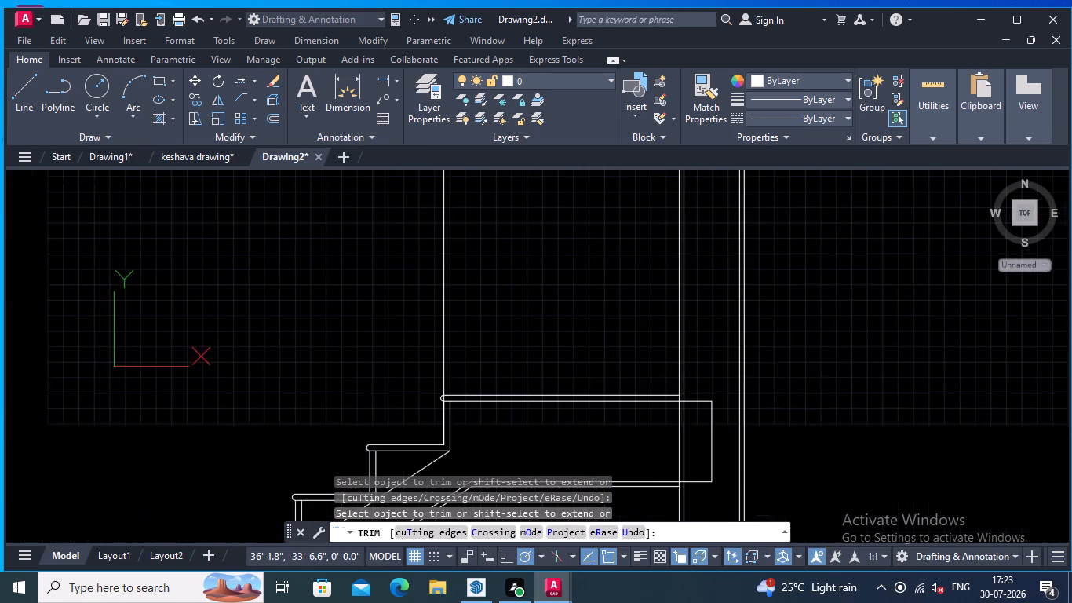
middle_drag(770, 376, 800, 202)
middle_drag(785, 256, 785, 203)
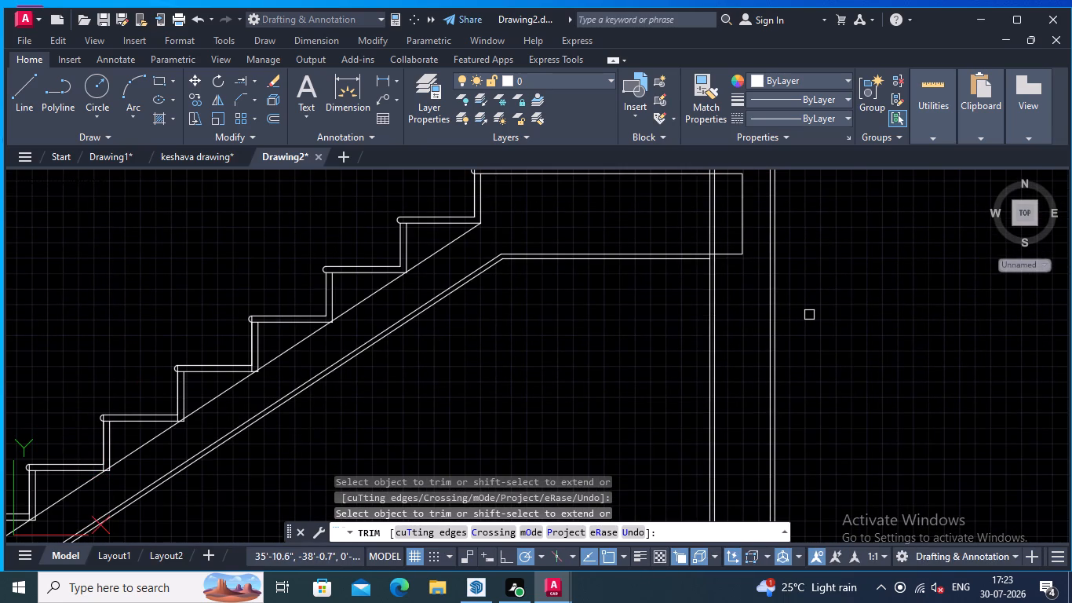
key(Return)
Extend the horizontal ground line at the foot of the stair to the wall's stair-side finish line.
middle_drag(562, 303, 549, 358)
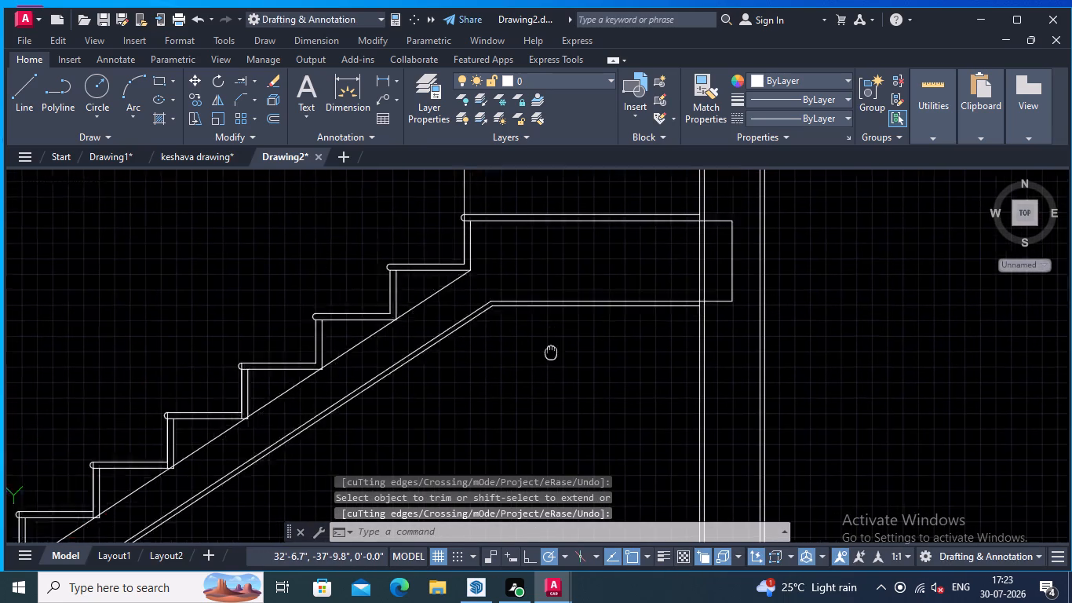
middle_drag(549, 358, 547, 418)
scroll(547, 397, down, 1)
middle_drag(540, 242, 533, 303)
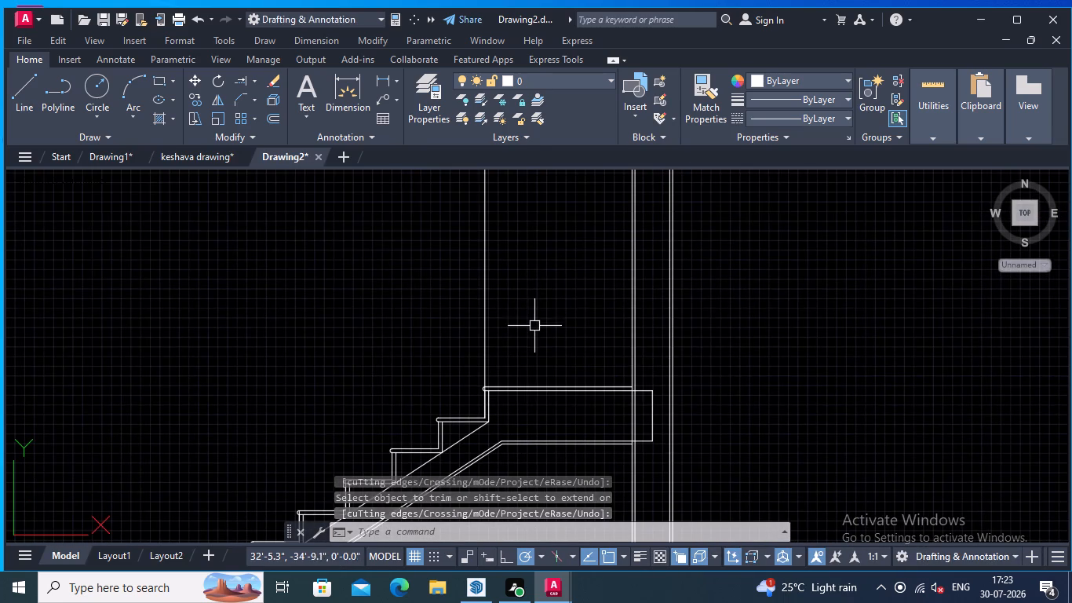
scroll(534, 326, down, 1)
middle_drag(534, 326, 532, 319)
scroll(528, 315, down, 2)
middle_drag(531, 312, 546, 308)
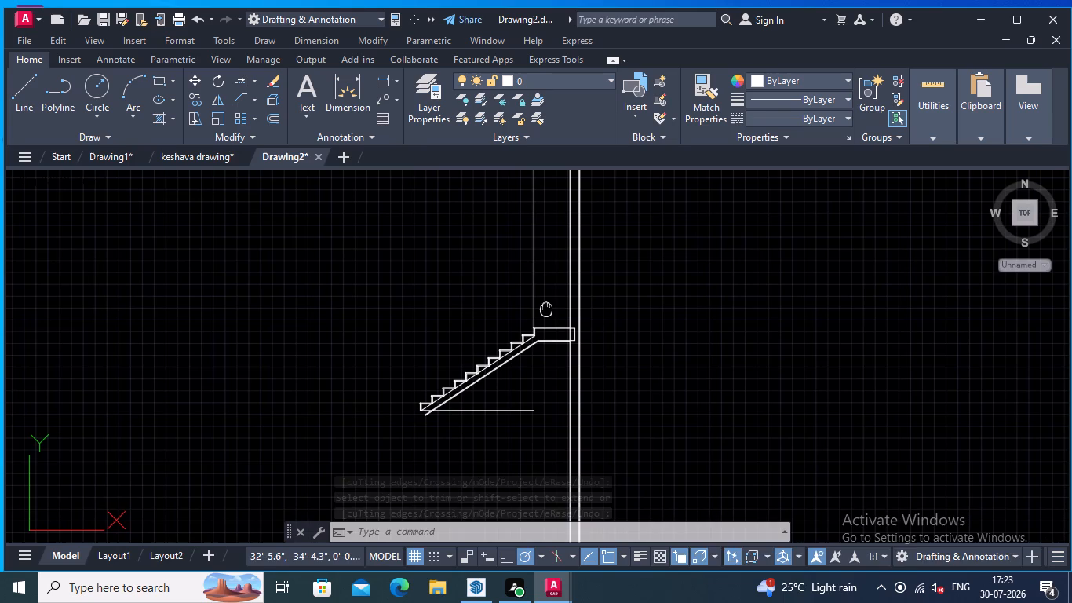
middle_drag(546, 308, 546, 307)
middle_drag(545, 389, 565, 356)
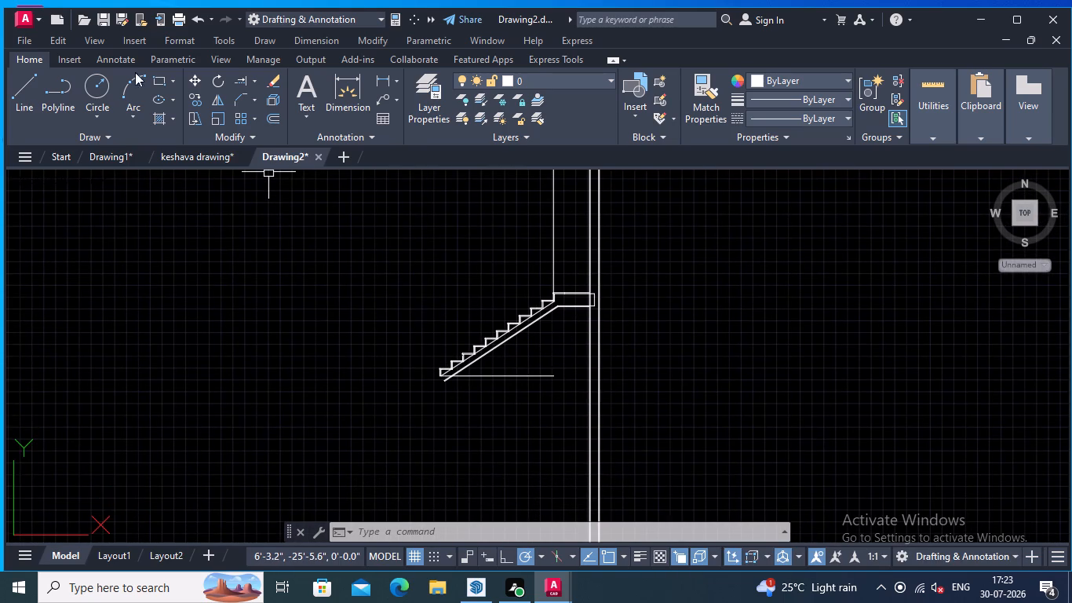
click(241, 78)
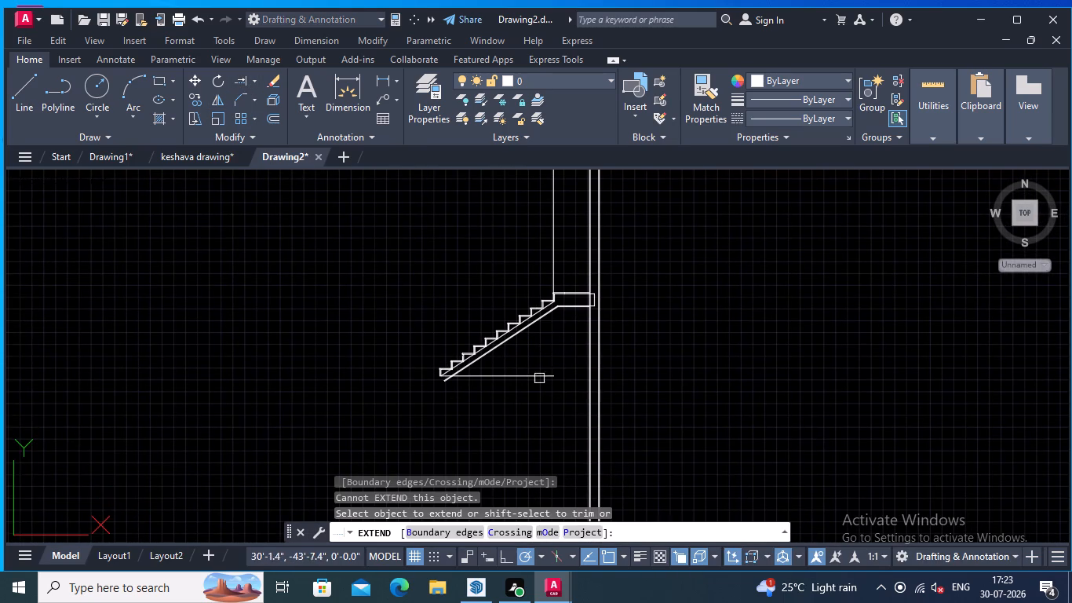
click(538, 376)
scroll(481, 398, up, 2)
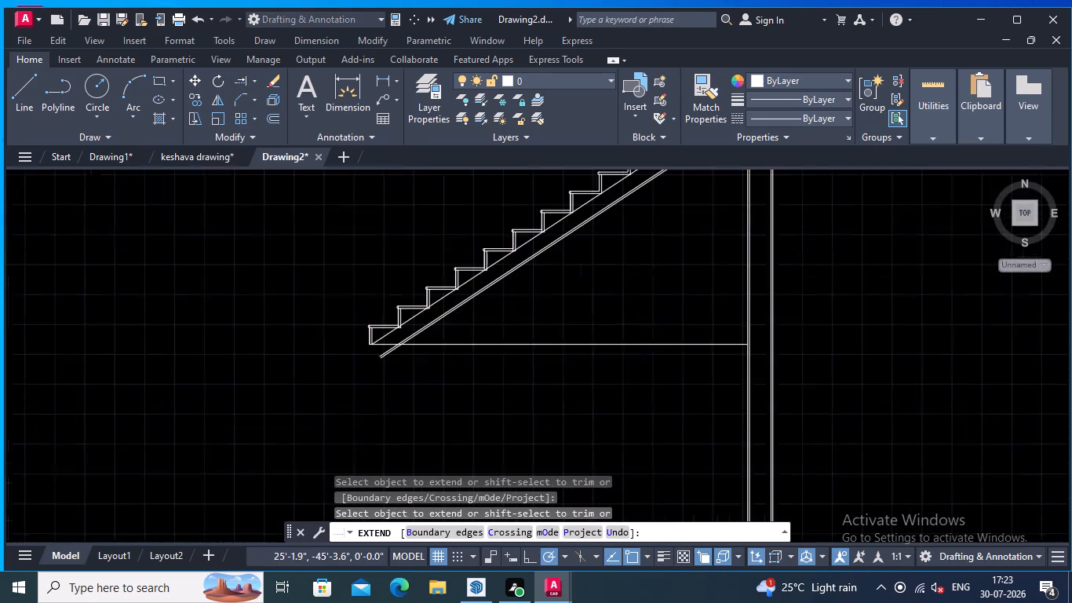
scroll(481, 398, up, 1)
key(Escape)
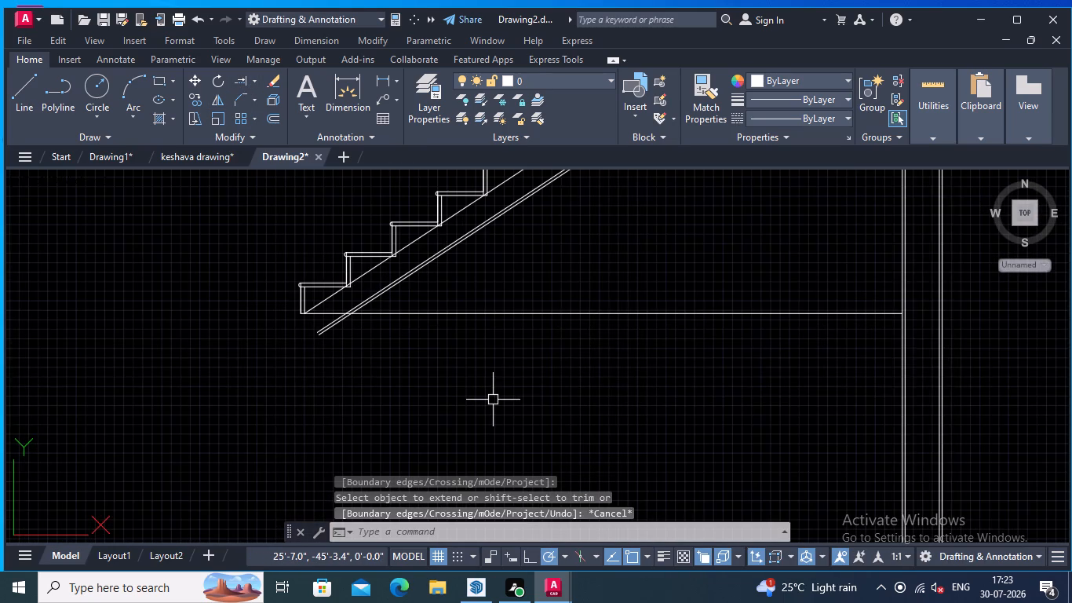
Trim the ends of the two inclined waist slab lines projecting below the ground line.
key(t)
key(r)
key(Return)
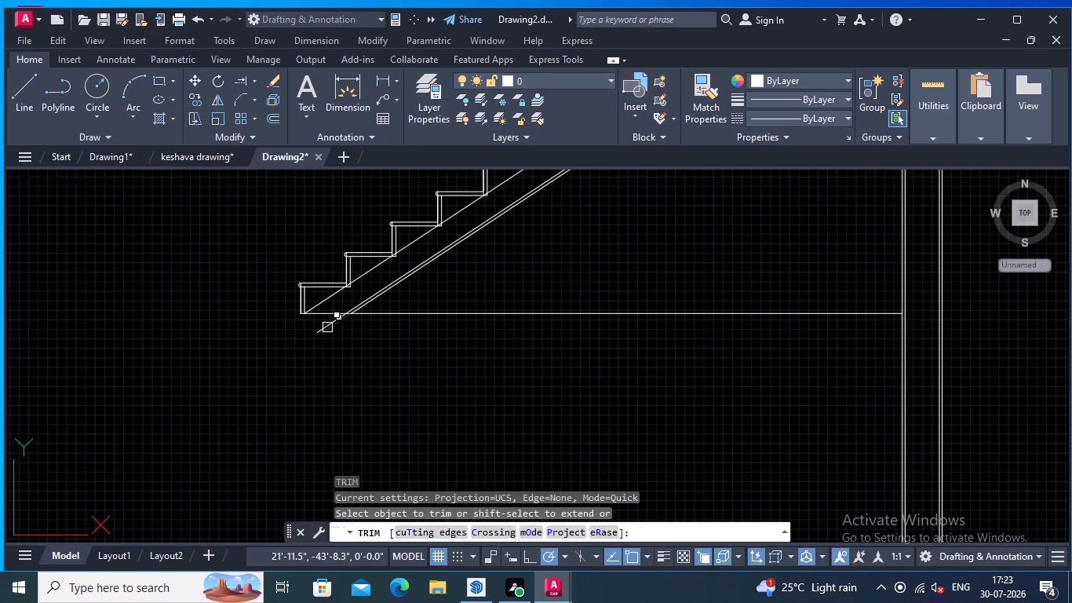
click(334, 327)
click(332, 326)
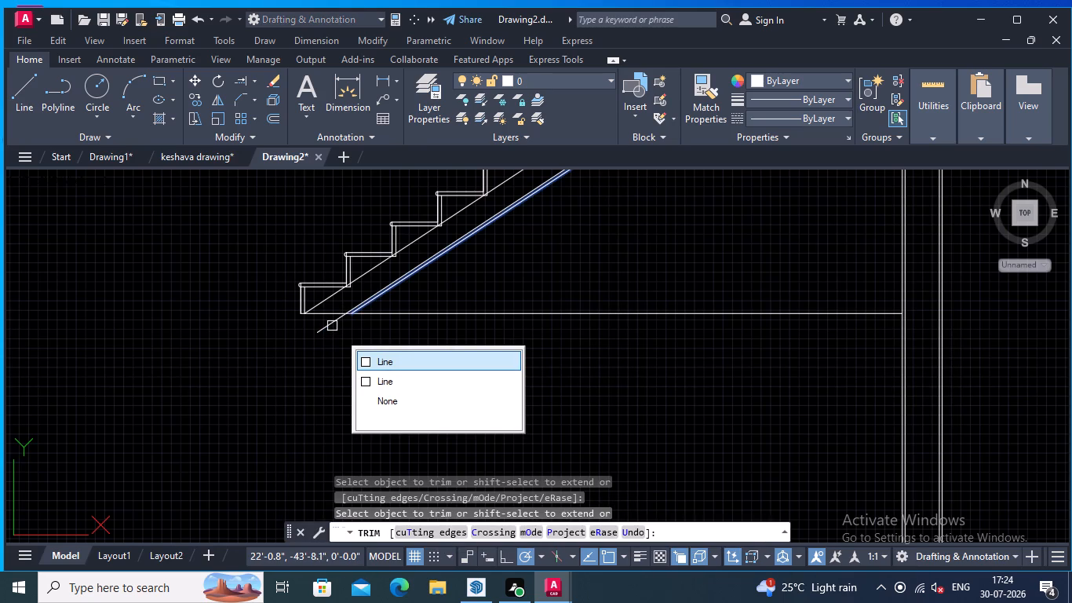
click(327, 324)
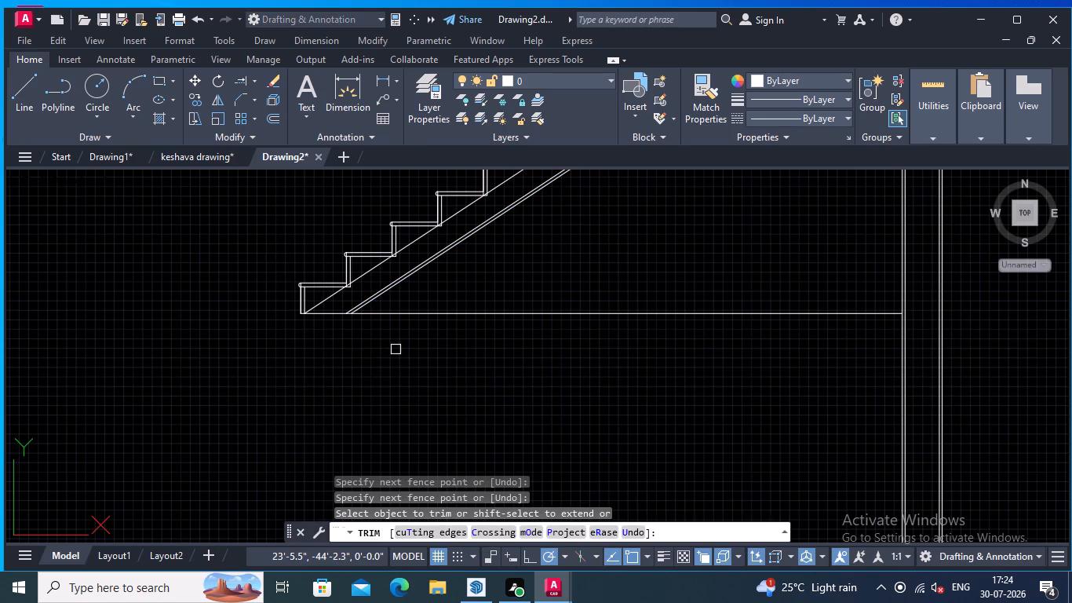
Examine the trimmed staircase section from the ground line up to the landing and the wall.
key(Return)
scroll(390, 353, down, 2)
middle_drag(384, 350, 366, 396)
scroll(359, 387, up, 4)
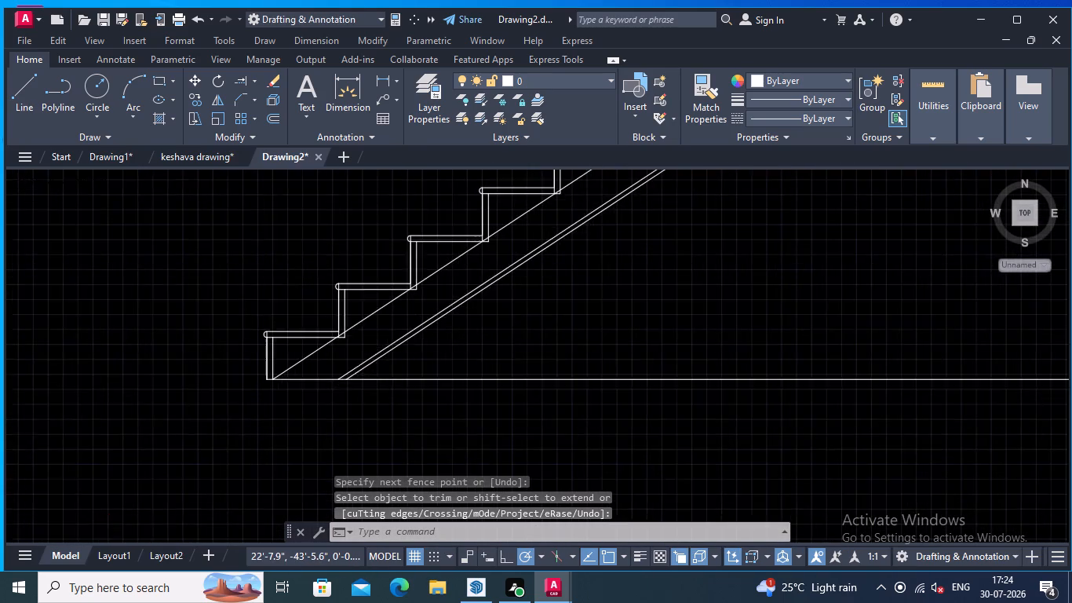
scroll(359, 384, down, 2)
middle_drag(506, 345, 487, 371)
scroll(379, 372, up, 2)
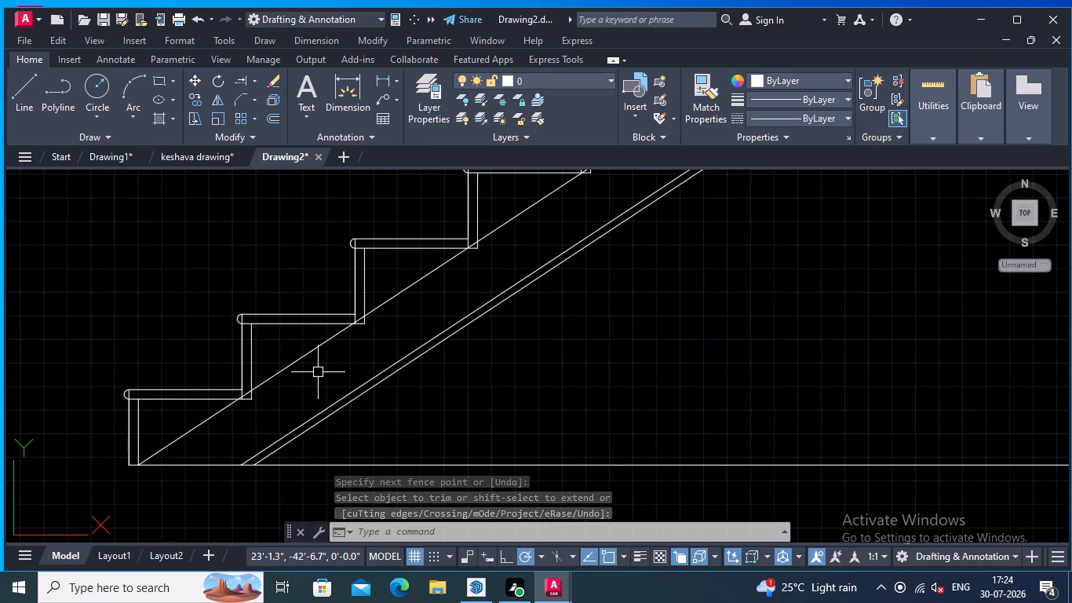
scroll(318, 372, up, 1)
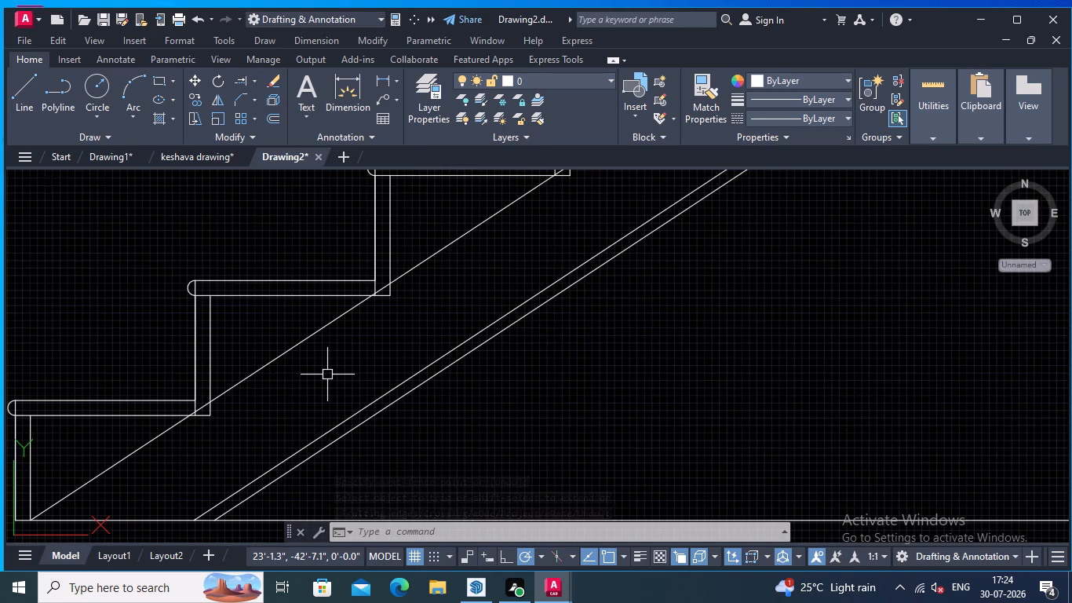
scroll(327, 375, down, 1)
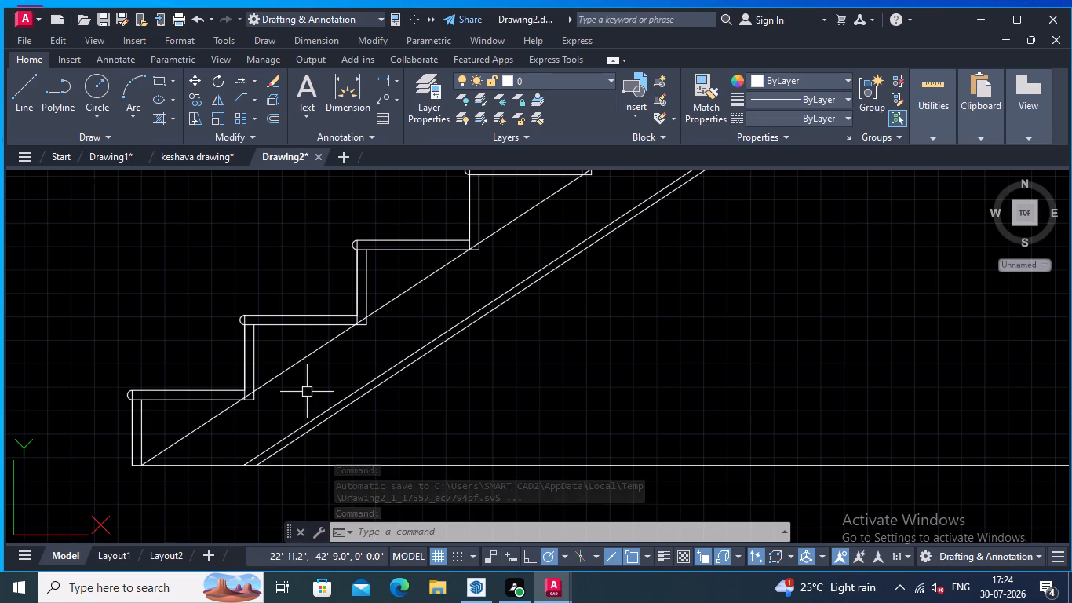
scroll(348, 375, down, 1)
middle_drag(563, 308, 550, 397)
scroll(594, 371, down, 2)
middle_drag(633, 354, 553, 418)
scroll(652, 371, up, 2)
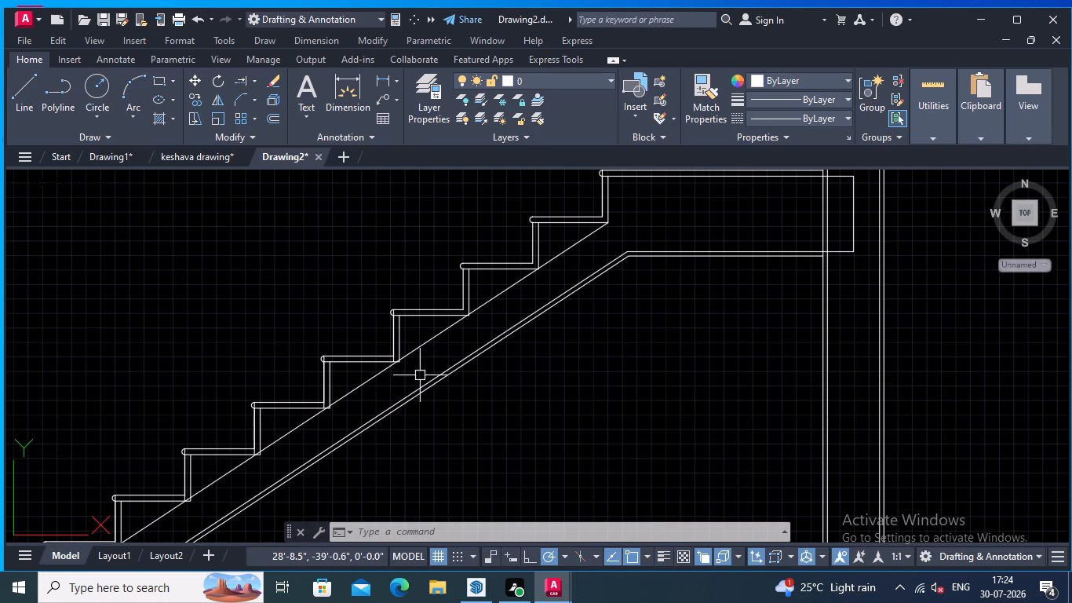
scroll(526, 335, down, 2)
middle_drag(583, 358, 530, 437)
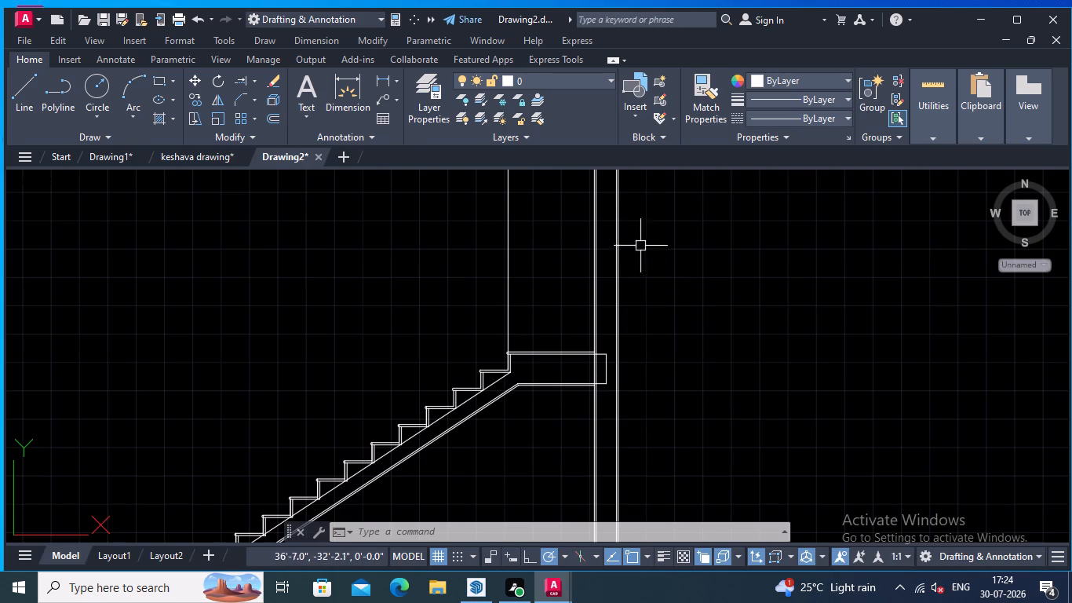
scroll(353, 287, down, 1)
middle_drag(356, 287, 341, 350)
middle_drag(341, 335, 354, 234)
scroll(370, 276, down, 1)
middle_drag(443, 267, 447, 353)
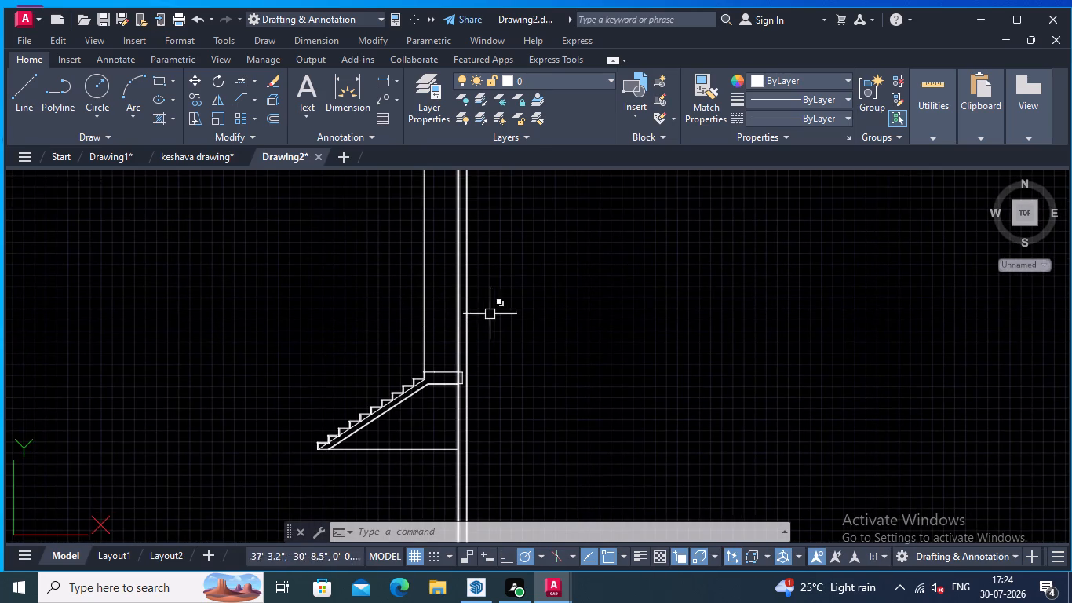
middle_drag(505, 320, 651, 174)
middle_drag(625, 265, 618, 179)
scroll(524, 276, up, 1)
middle_drag(505, 280, 434, 378)
Extend the horizontal ground line across the wall thickness to the wall face away from the stair.
key(e)
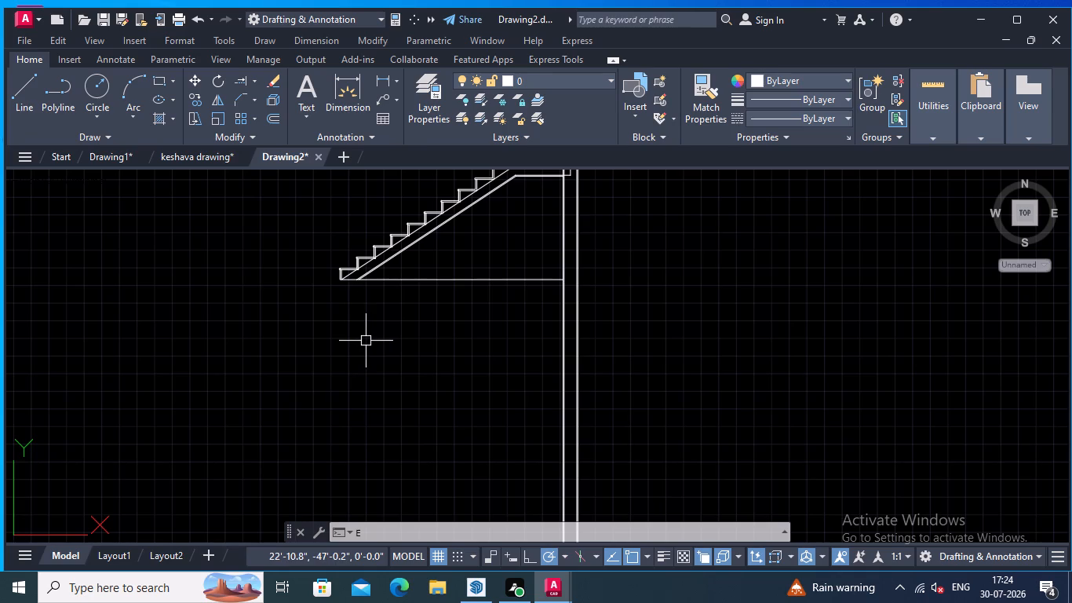
key(x)
key(Return)
scroll(491, 304, up, 2)
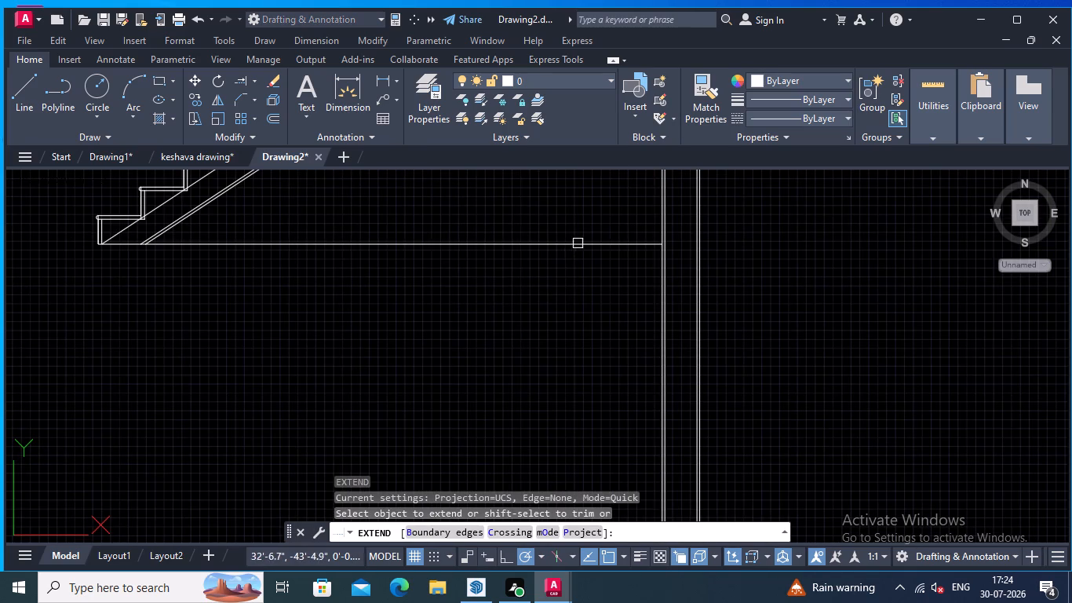
click(614, 242)
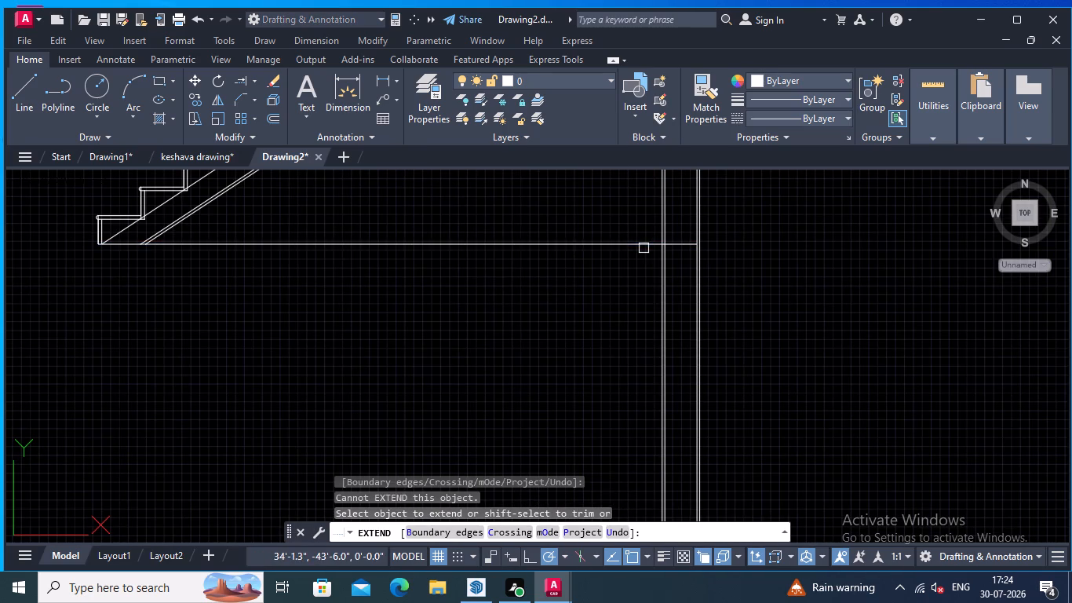
click(644, 248)
scroll(601, 300, down, 1)
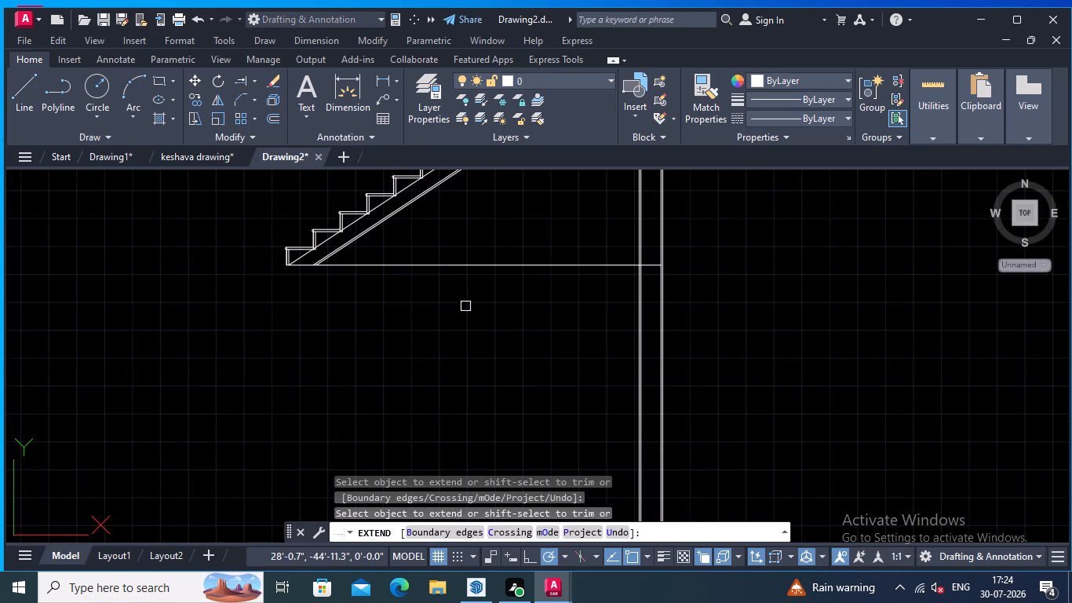
key(Return)
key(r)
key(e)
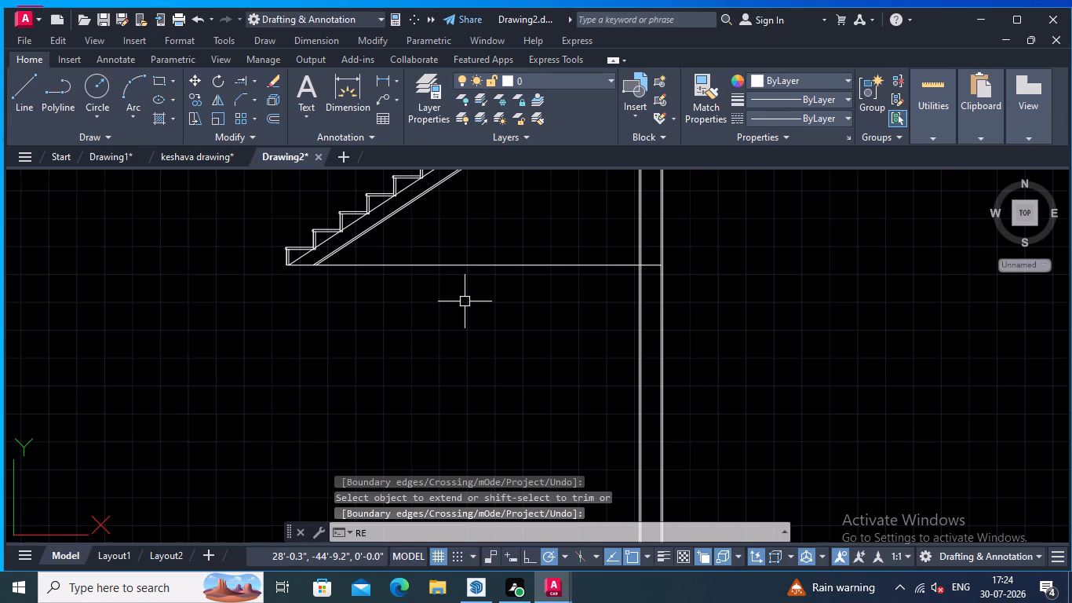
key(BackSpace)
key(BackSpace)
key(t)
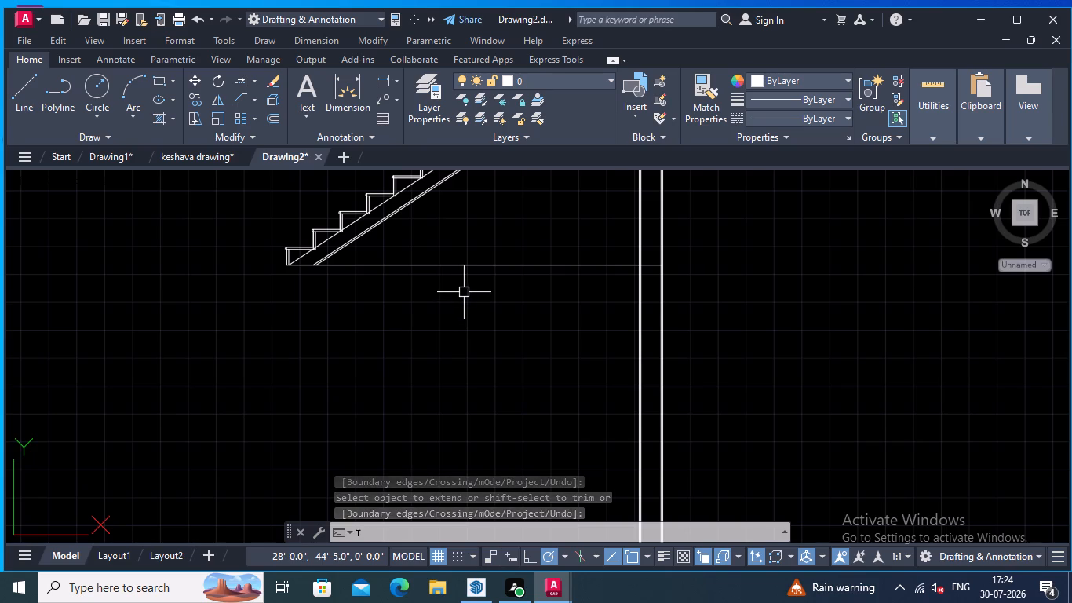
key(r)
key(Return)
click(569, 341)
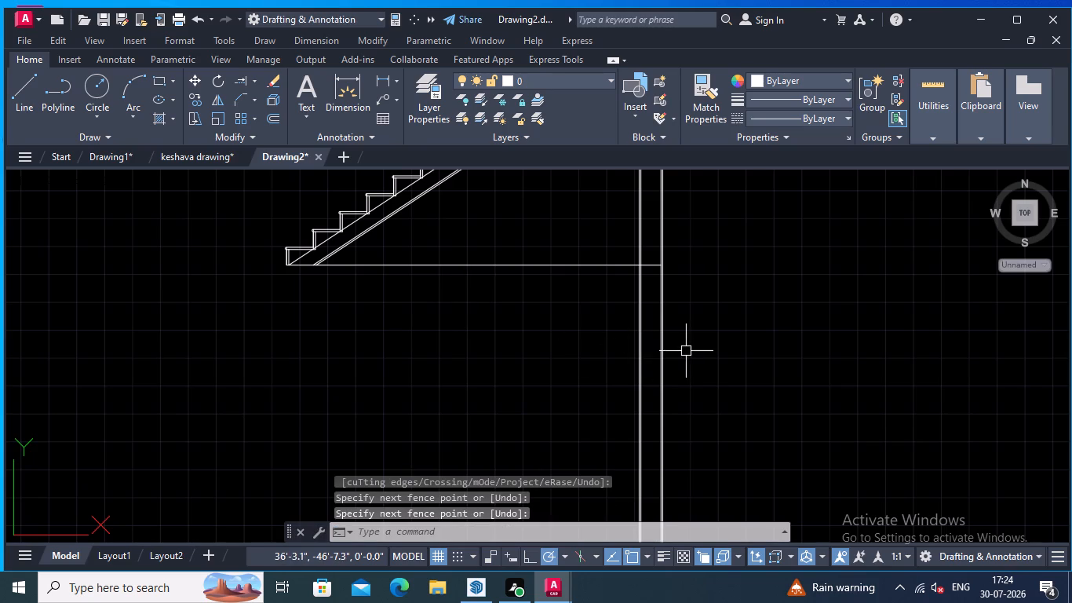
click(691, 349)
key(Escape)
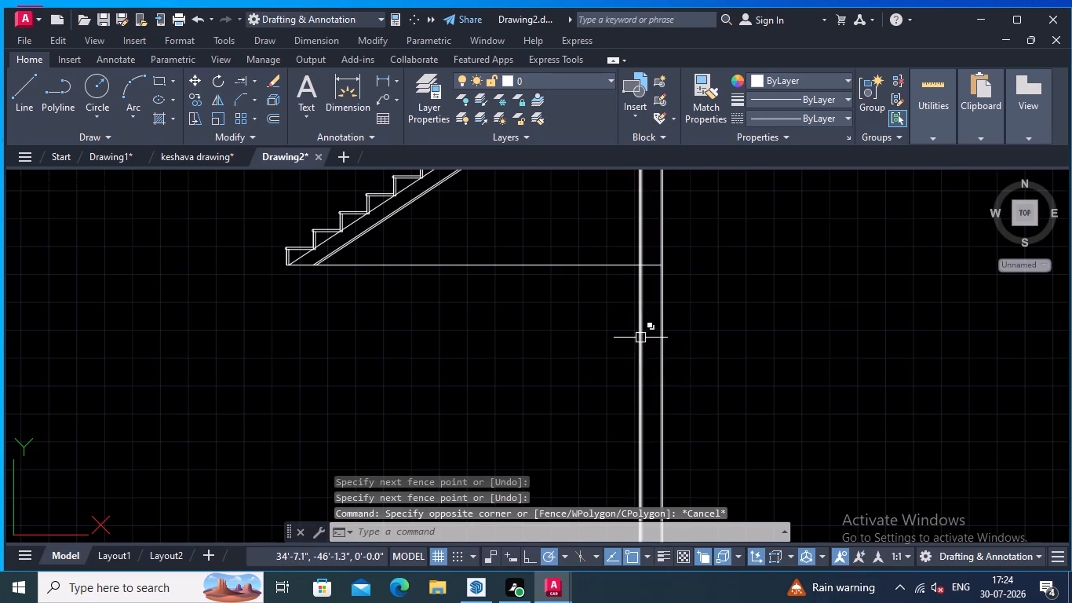
Trim all the wall's vertical lines that project below the ground line.
key(t)
key(r)
key(Return)
click(677, 372)
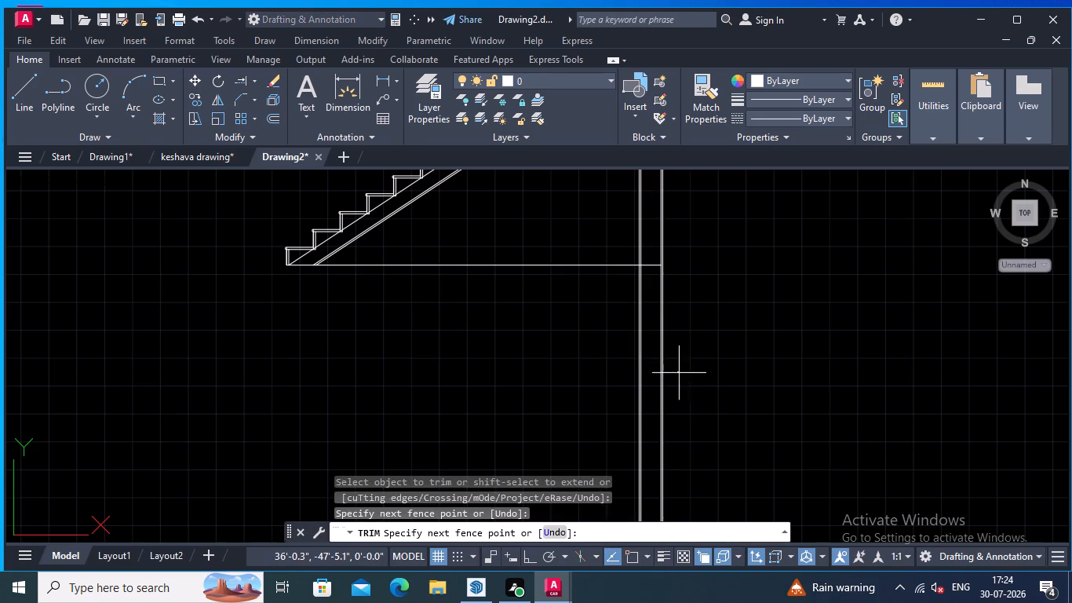
click(633, 367)
key(Return)
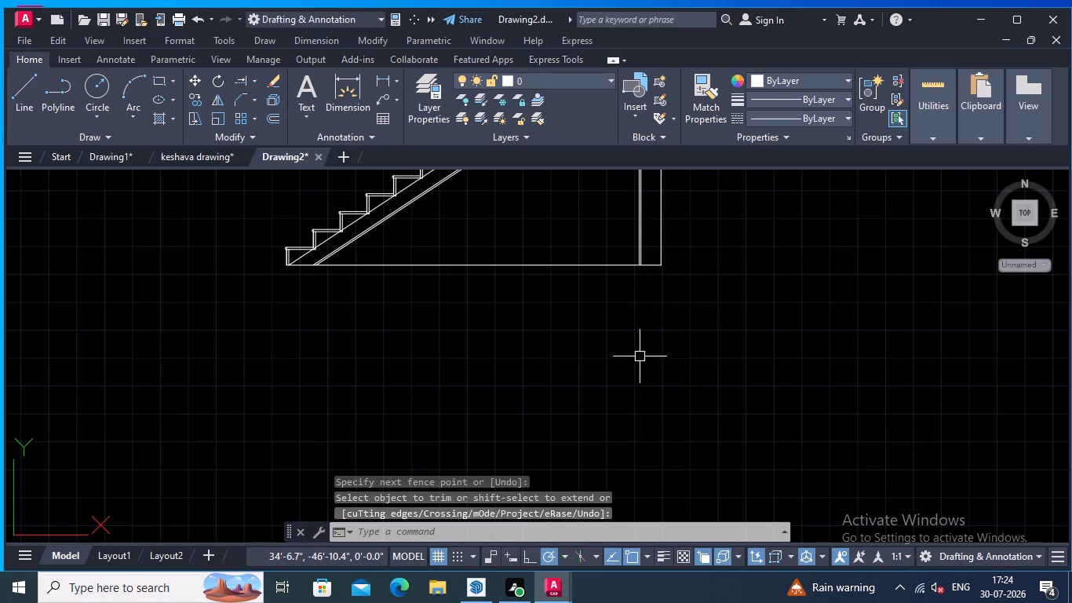
Examine the stair flight, landing and wall lines of the section after trimming.
scroll(649, 351, down, 2)
middle_drag(649, 351, 638, 408)
scroll(624, 379, up, 2)
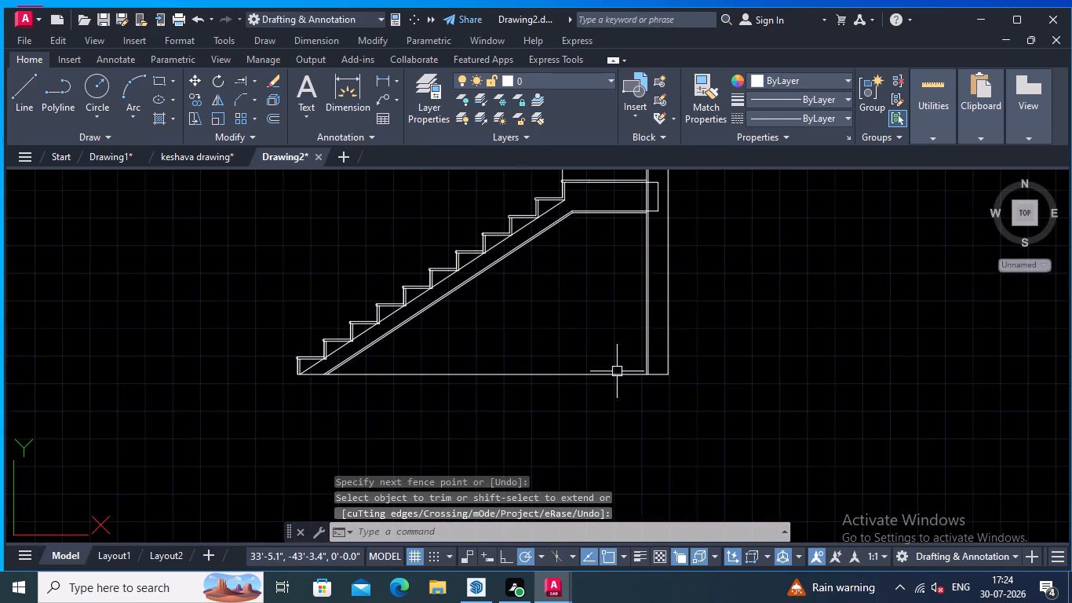
middle_drag(567, 334, 552, 418)
scroll(552, 401, down, 1)
middle_drag(552, 401, 556, 418)
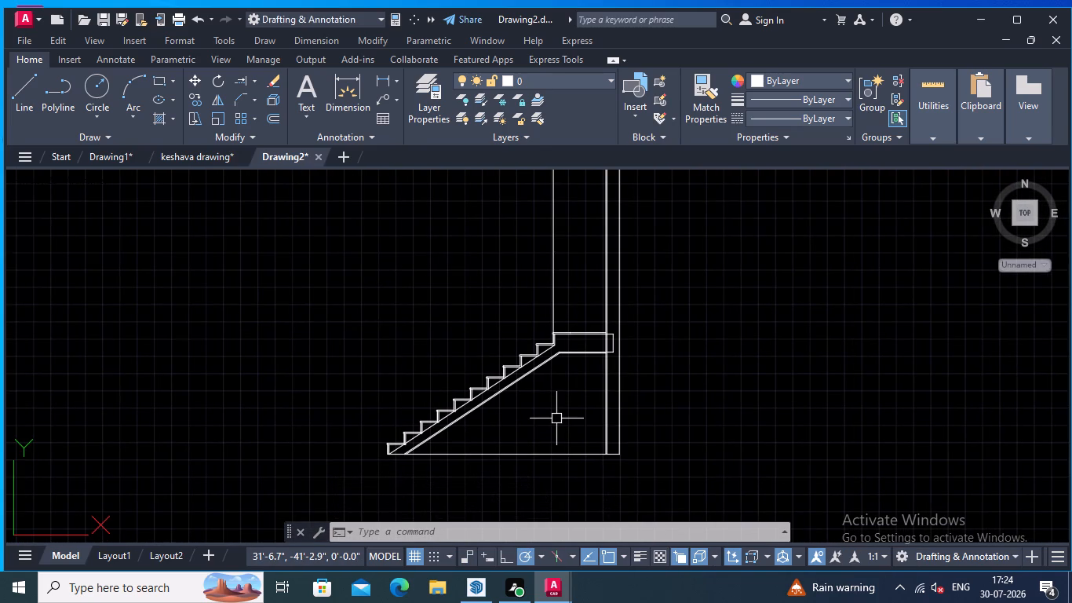
scroll(740, 276, down, 3)
middle_drag(727, 289, 720, 433)
scroll(718, 398, up, 2)
middle_drag(700, 346, 712, 301)
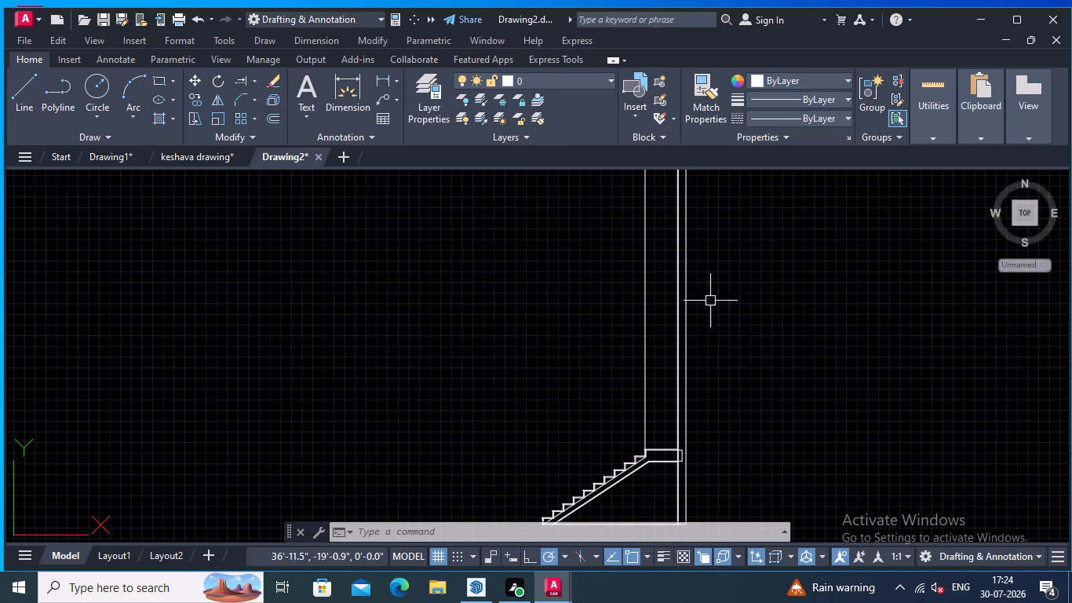
middle_drag(723, 327, 706, 303)
middle_drag(572, 361, 570, 345)
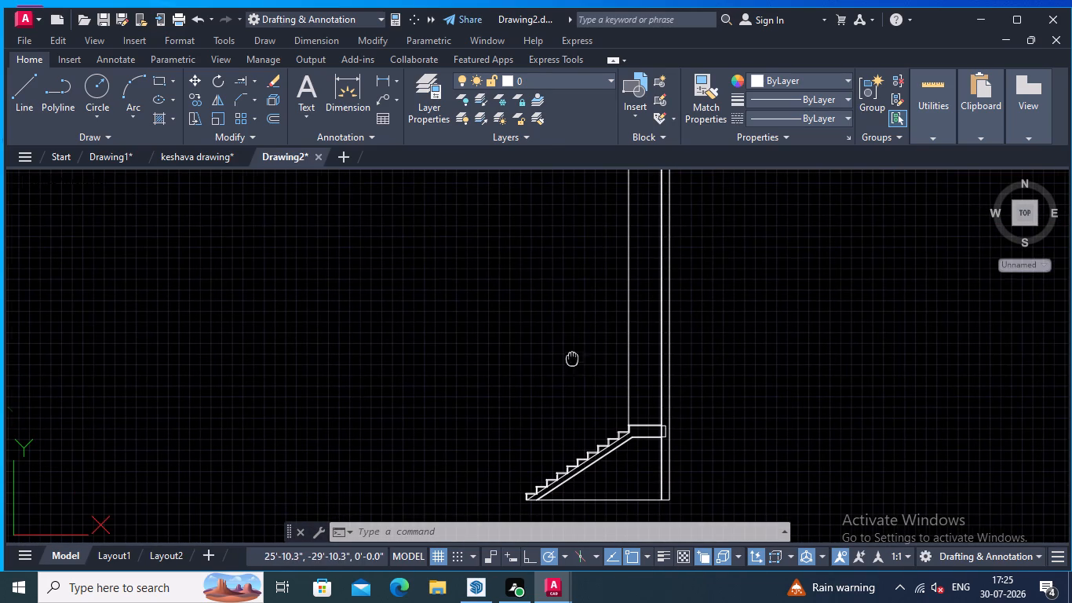
middle_drag(570, 345, 561, 298)
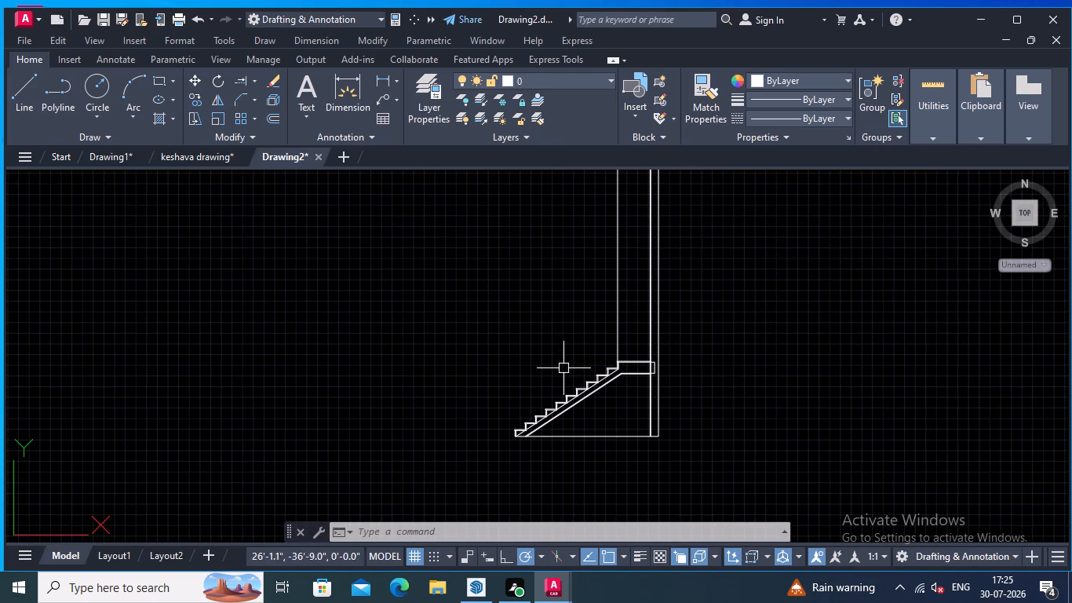
middle_drag(575, 335, 574, 291)
scroll(575, 335, up, 2)
middle_drag(537, 370, 587, 284)
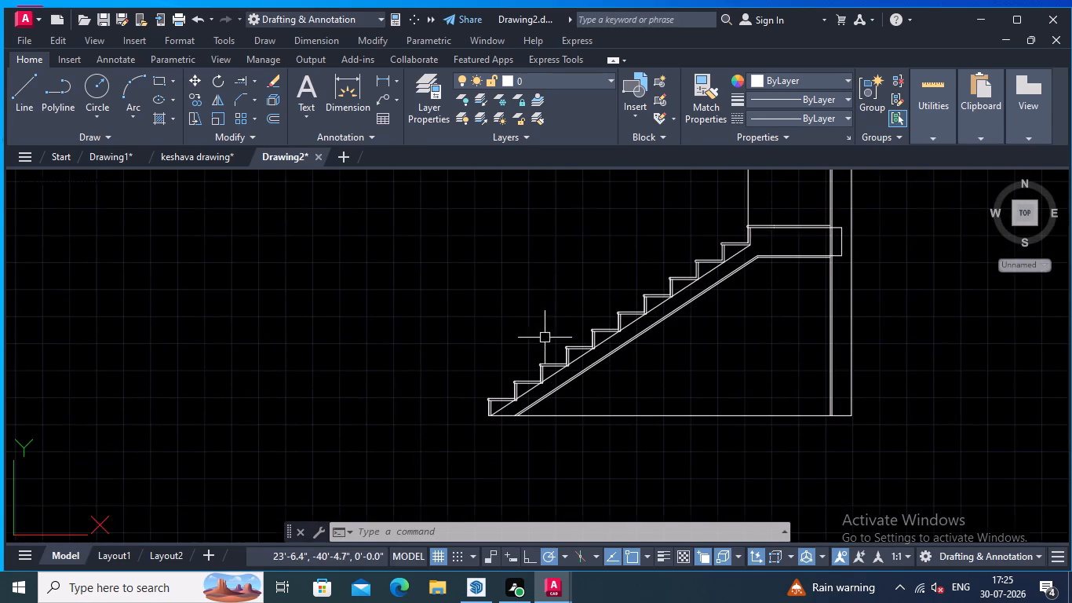
scroll(533, 359, up, 1)
scroll(505, 325, down, 2)
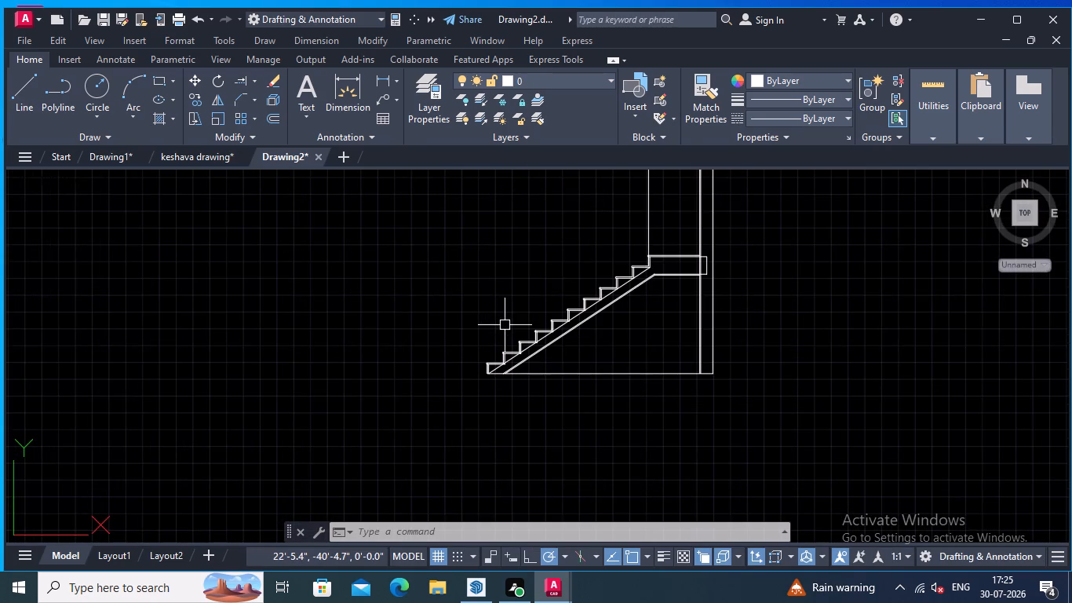
middle_drag(505, 325, 473, 360)
middle_drag(606, 296, 576, 327)
Erase the long vertical line rising above the landing at its nosing edge.
scroll(625, 298, up, 1)
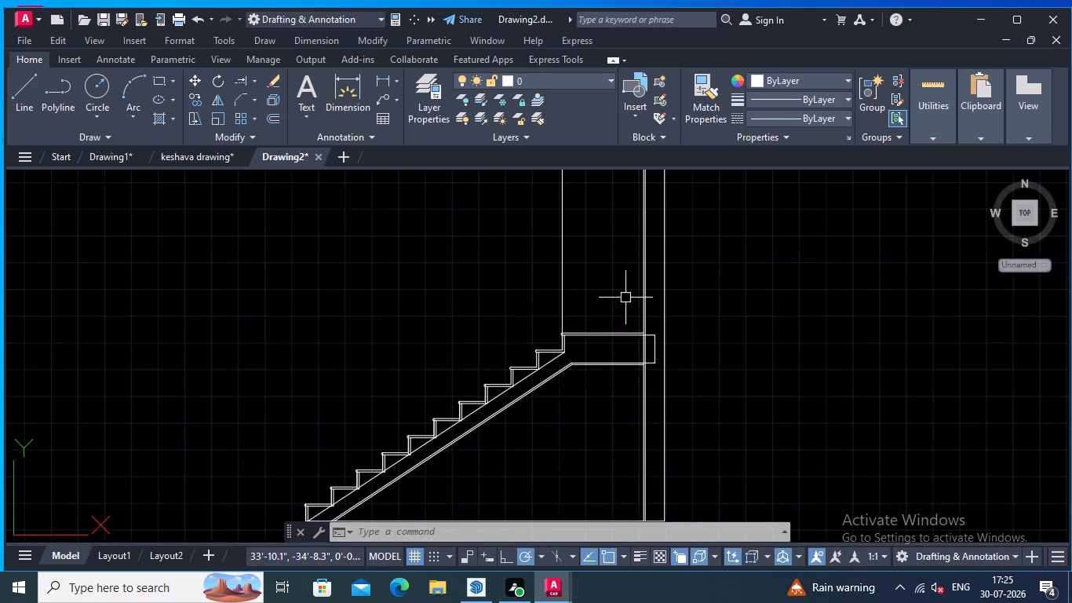
scroll(612, 298, up, 2)
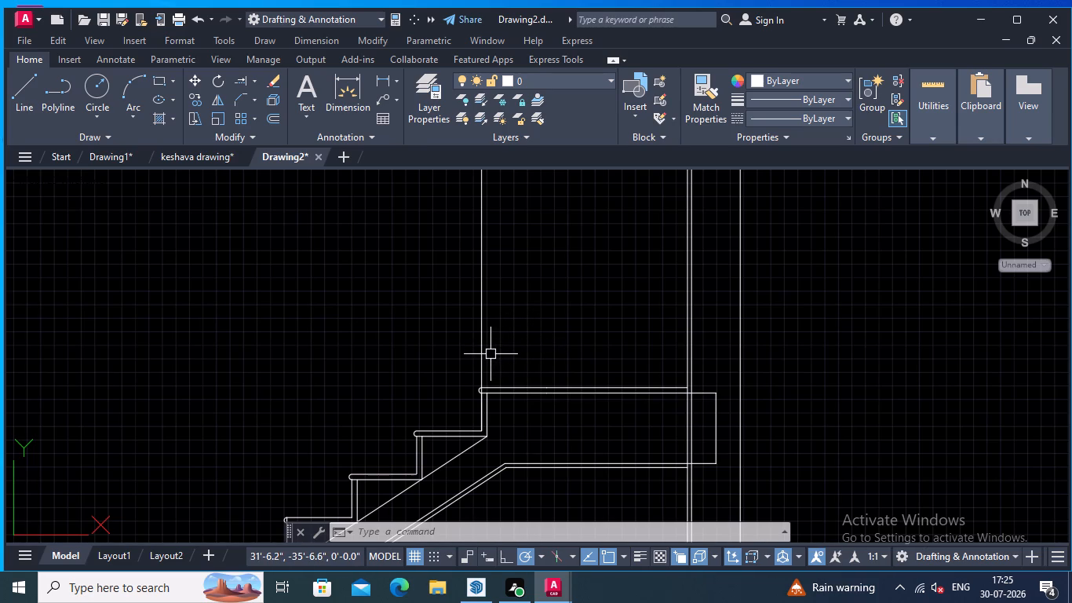
scroll(490, 354, up, 2)
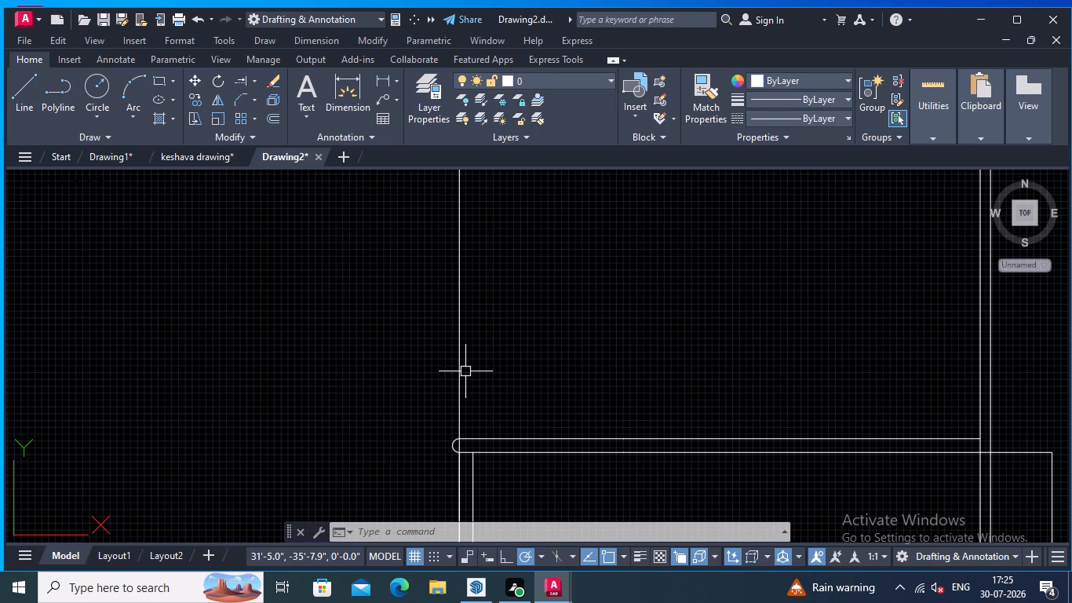
click(458, 378)
right_click(517, 347)
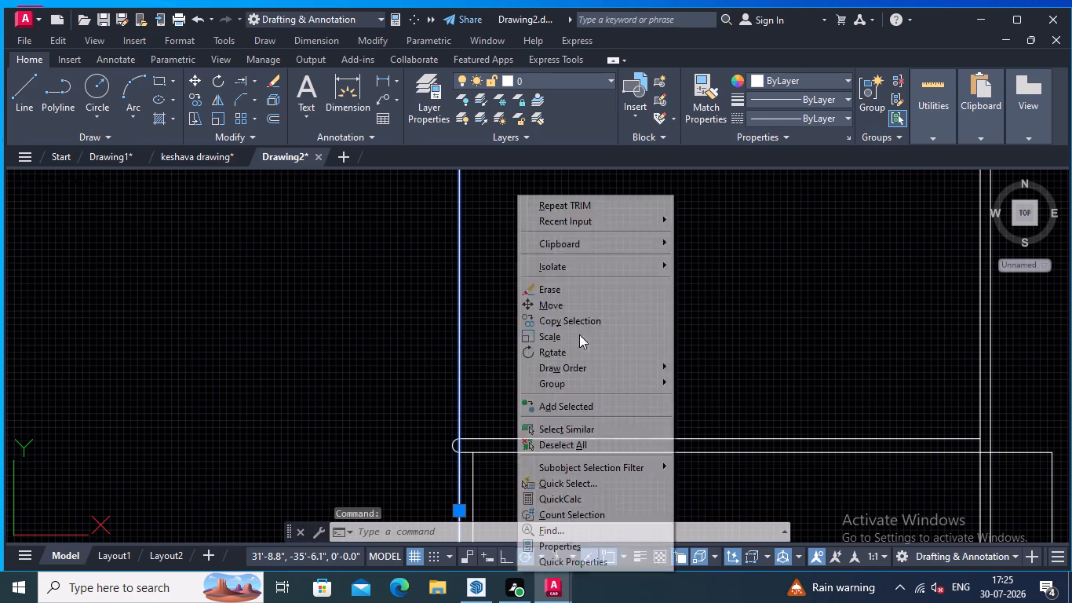
click(593, 293)
Draw a vertical construction line through the top end of the uppermost riser's back face, at the landing tread's underside.
scroll(561, 325, down, 2)
middle_drag(561, 325, 582, 306)
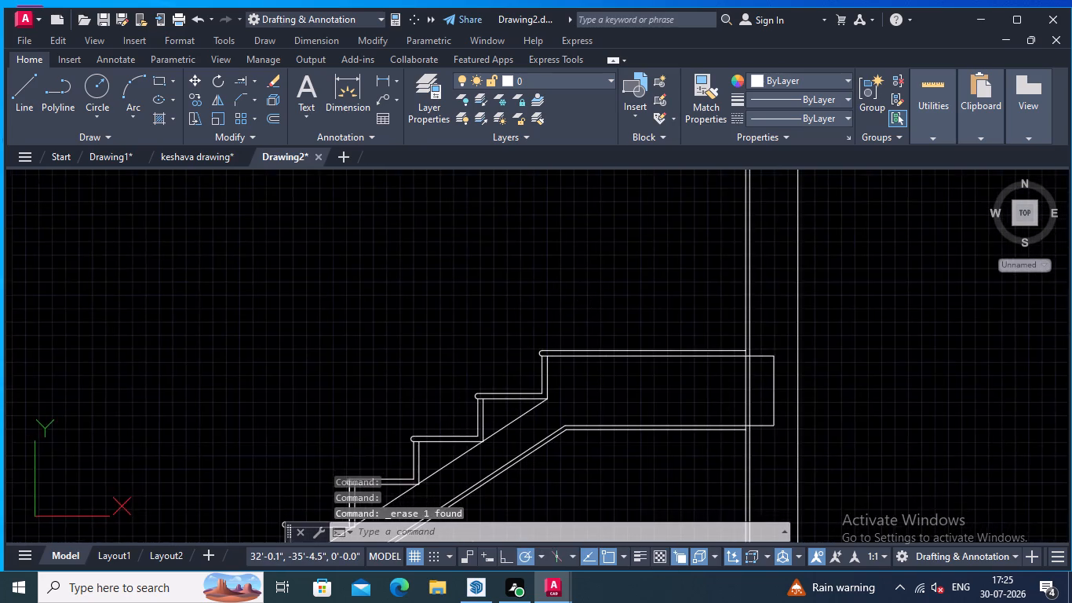
scroll(560, 320, up, 1)
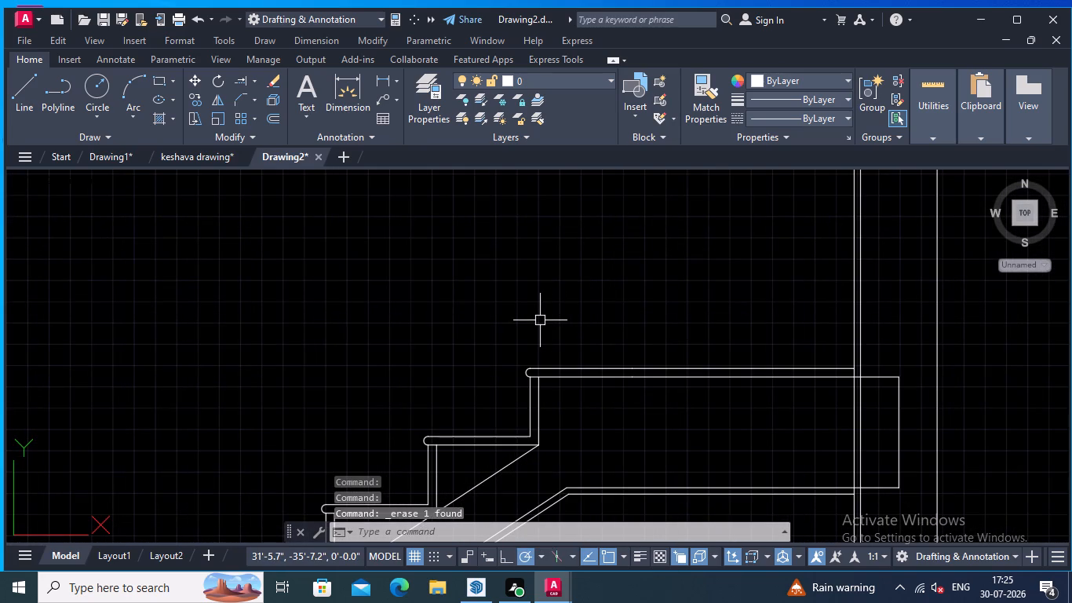
text(XL)
key(Return)
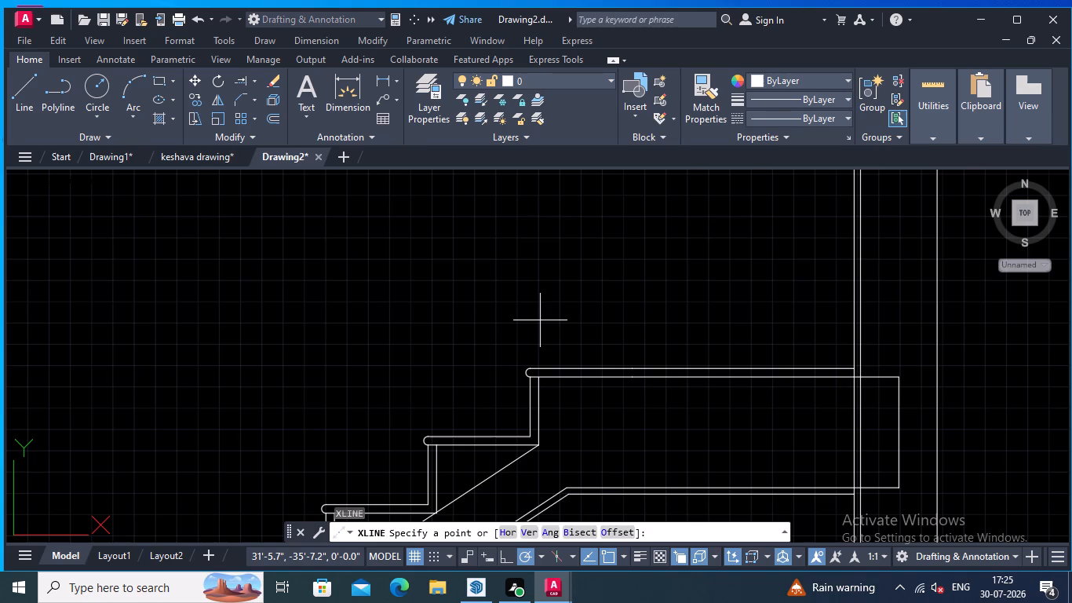
key(v)
key(Return)
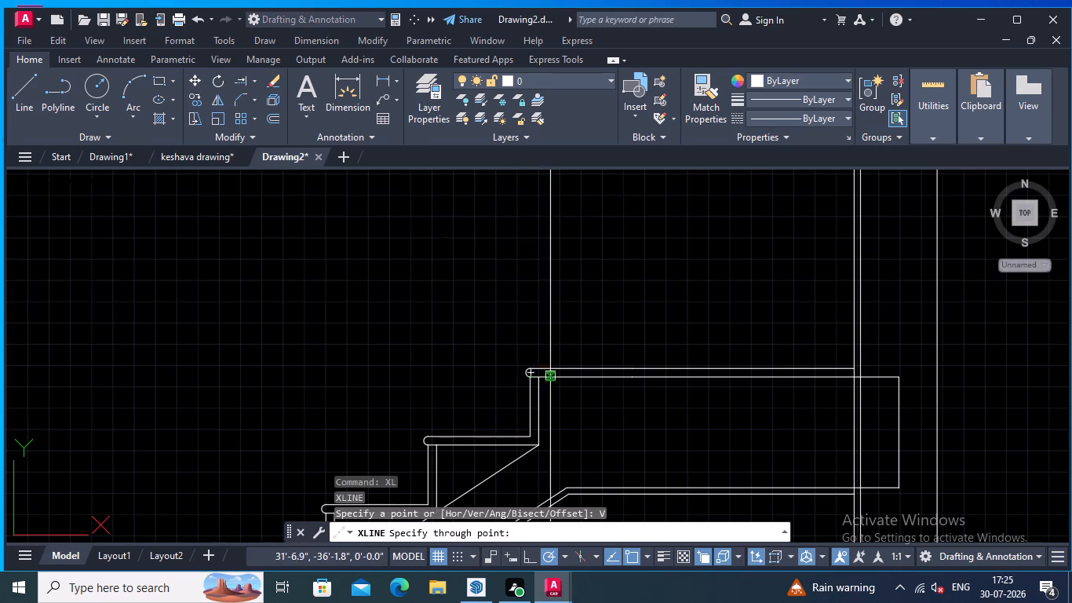
scroll(560, 378, up, 2)
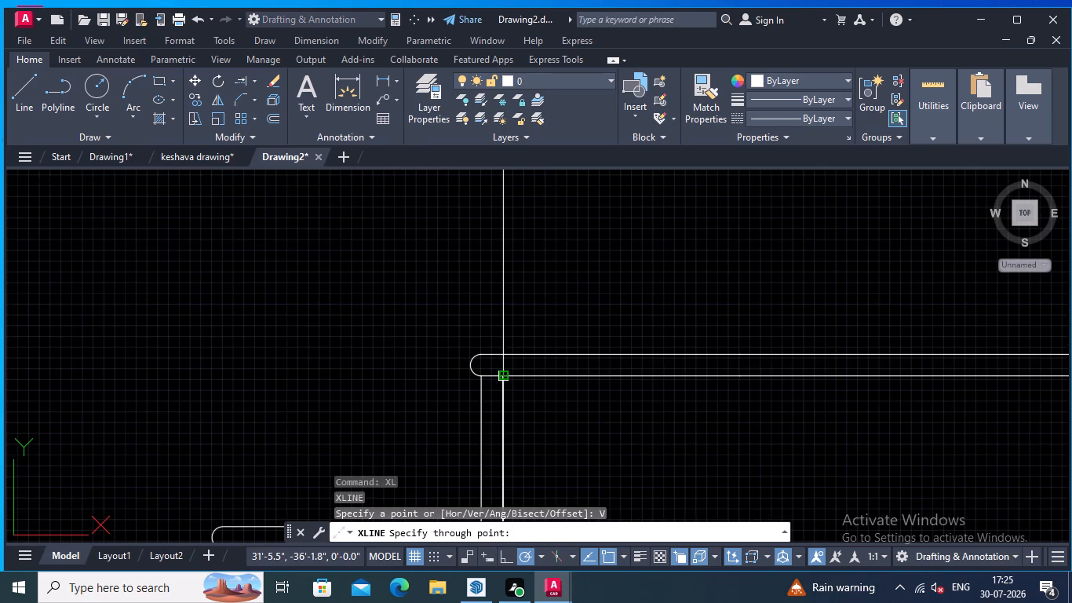
scroll(501, 378, up, 2)
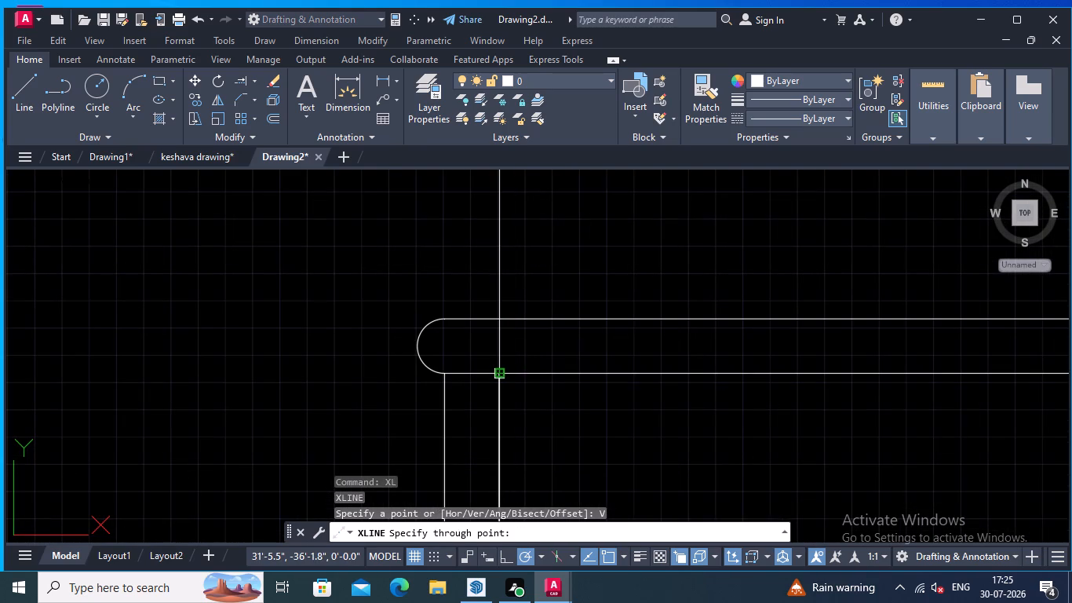
click(496, 371)
key(Return)
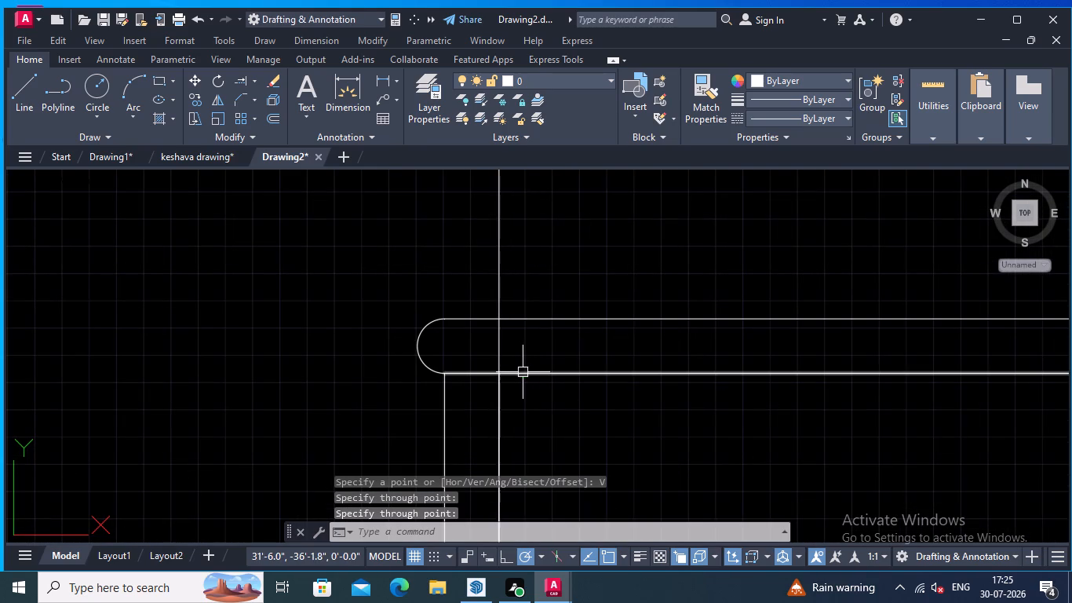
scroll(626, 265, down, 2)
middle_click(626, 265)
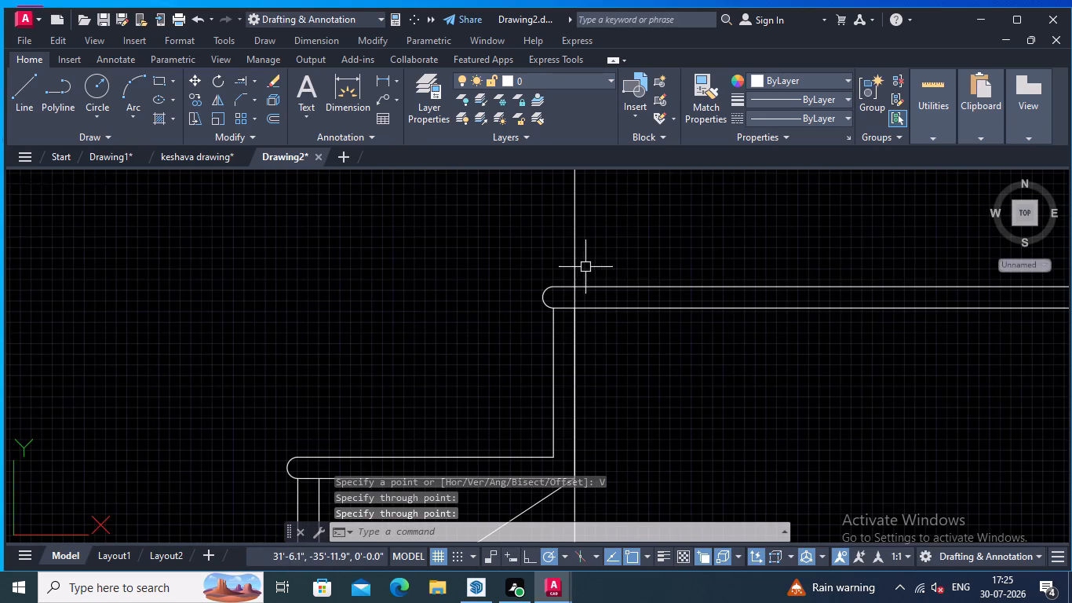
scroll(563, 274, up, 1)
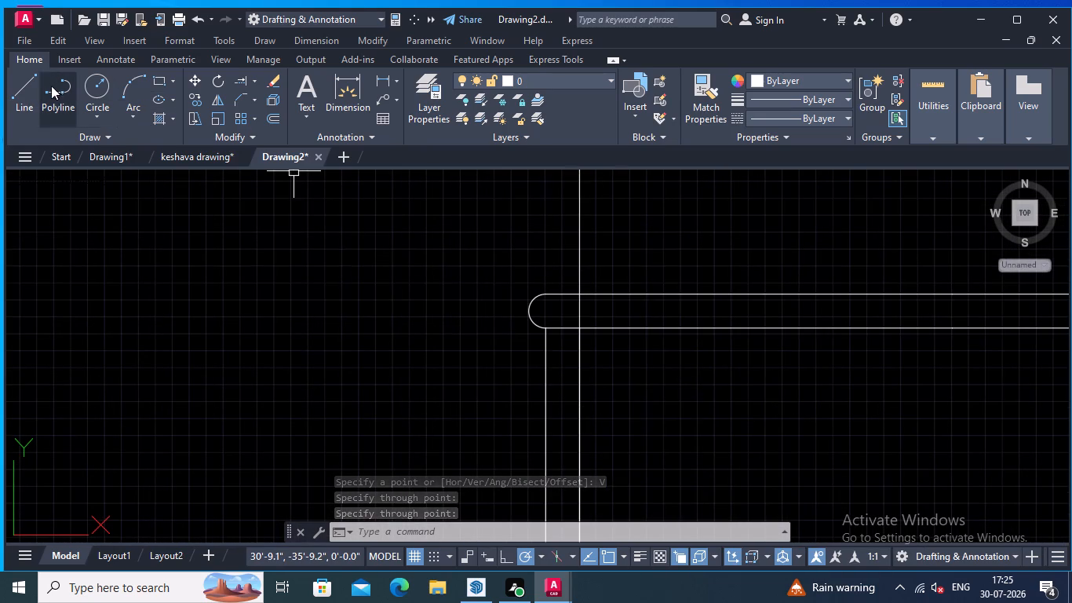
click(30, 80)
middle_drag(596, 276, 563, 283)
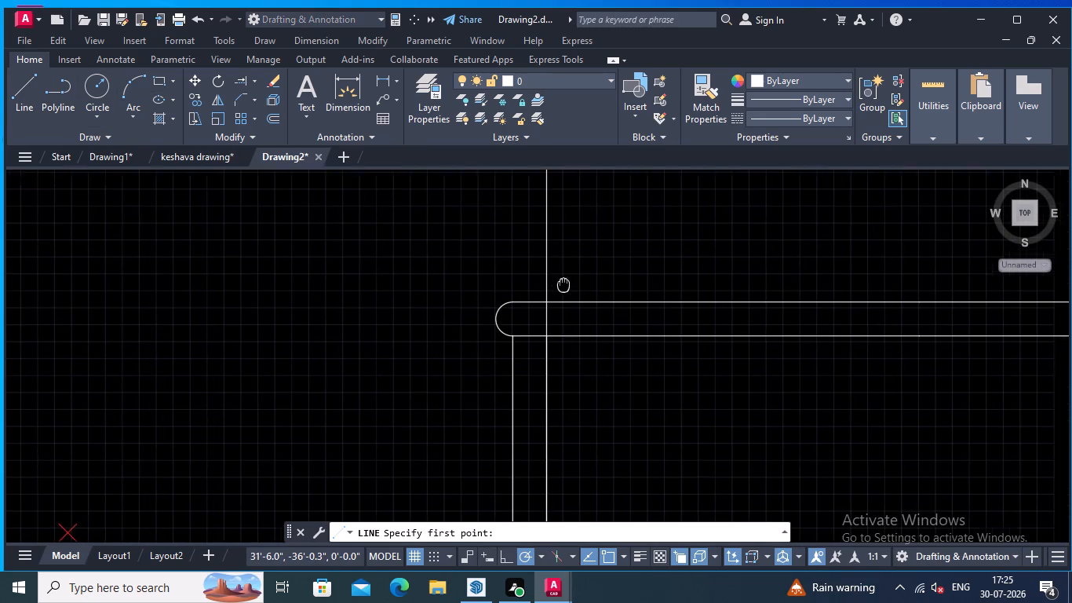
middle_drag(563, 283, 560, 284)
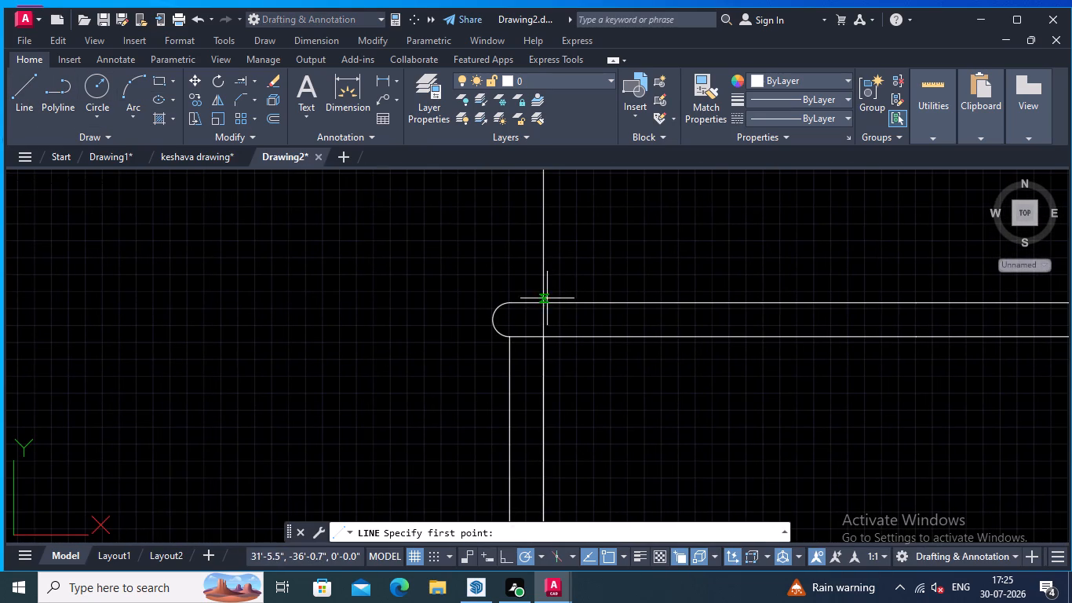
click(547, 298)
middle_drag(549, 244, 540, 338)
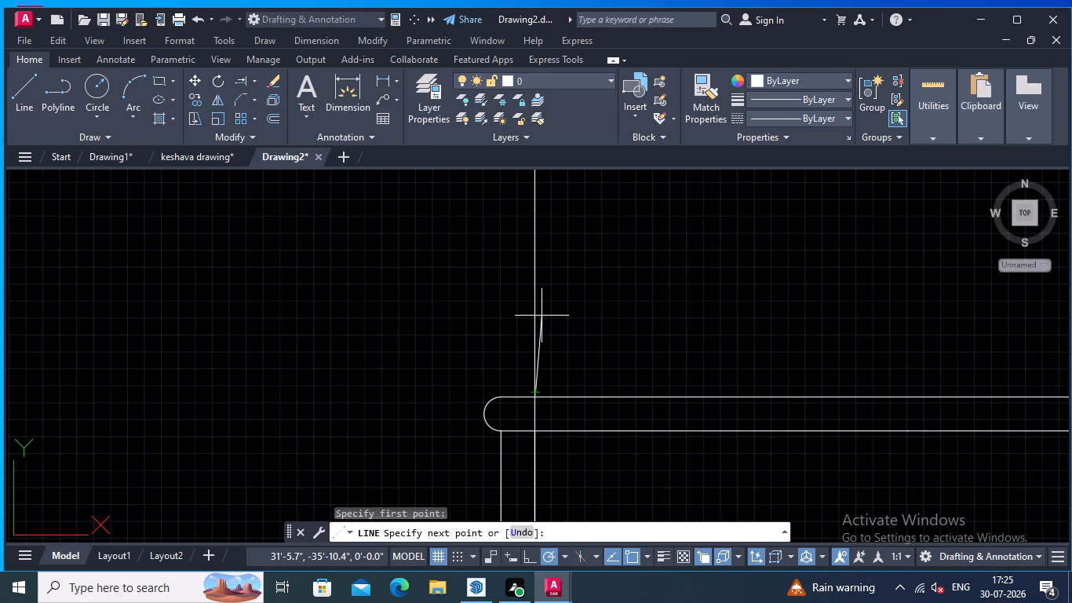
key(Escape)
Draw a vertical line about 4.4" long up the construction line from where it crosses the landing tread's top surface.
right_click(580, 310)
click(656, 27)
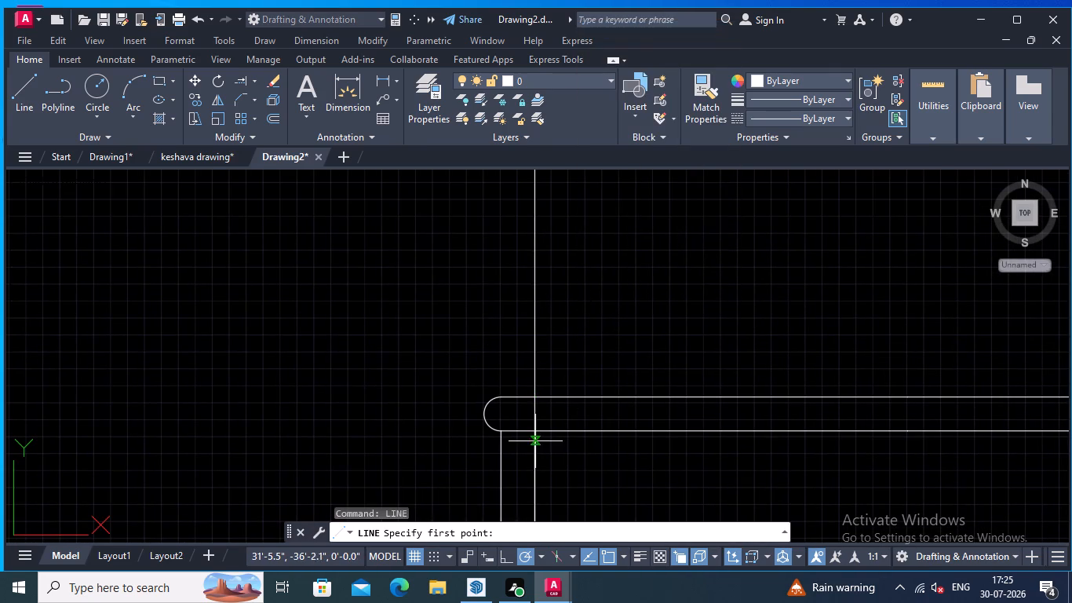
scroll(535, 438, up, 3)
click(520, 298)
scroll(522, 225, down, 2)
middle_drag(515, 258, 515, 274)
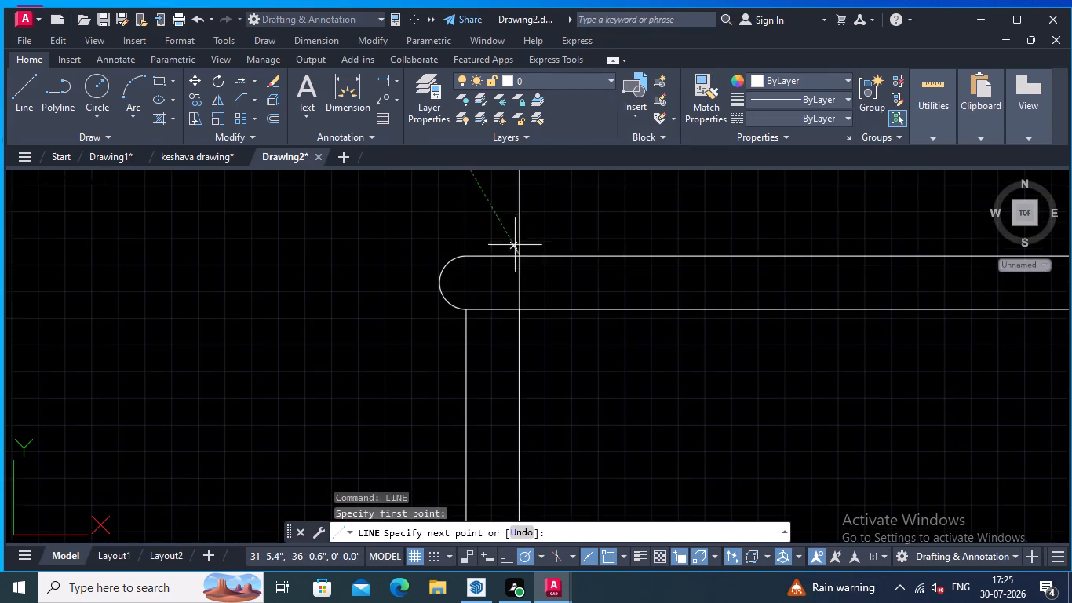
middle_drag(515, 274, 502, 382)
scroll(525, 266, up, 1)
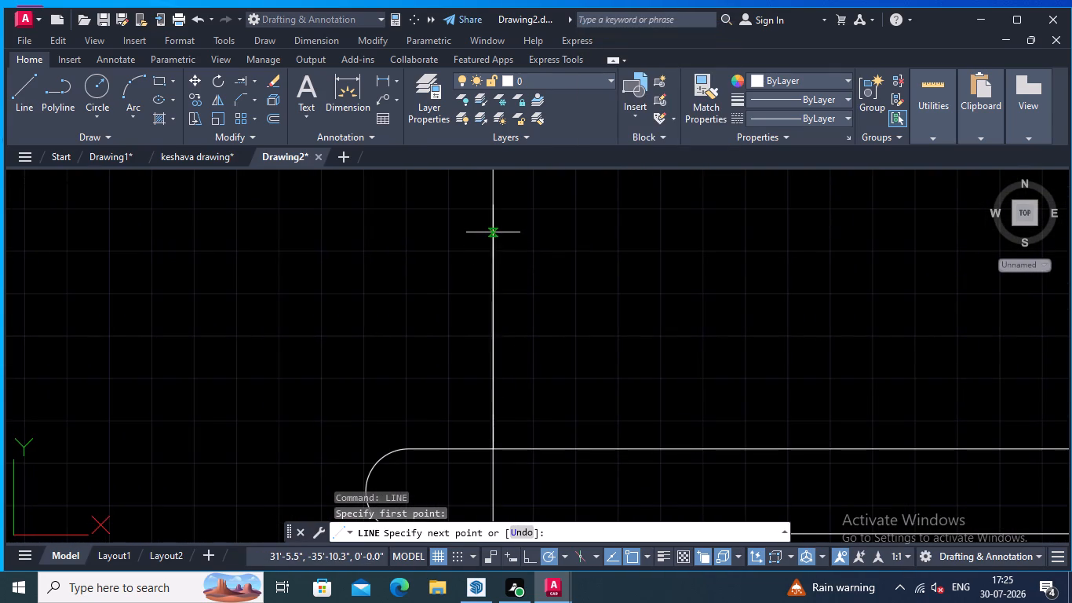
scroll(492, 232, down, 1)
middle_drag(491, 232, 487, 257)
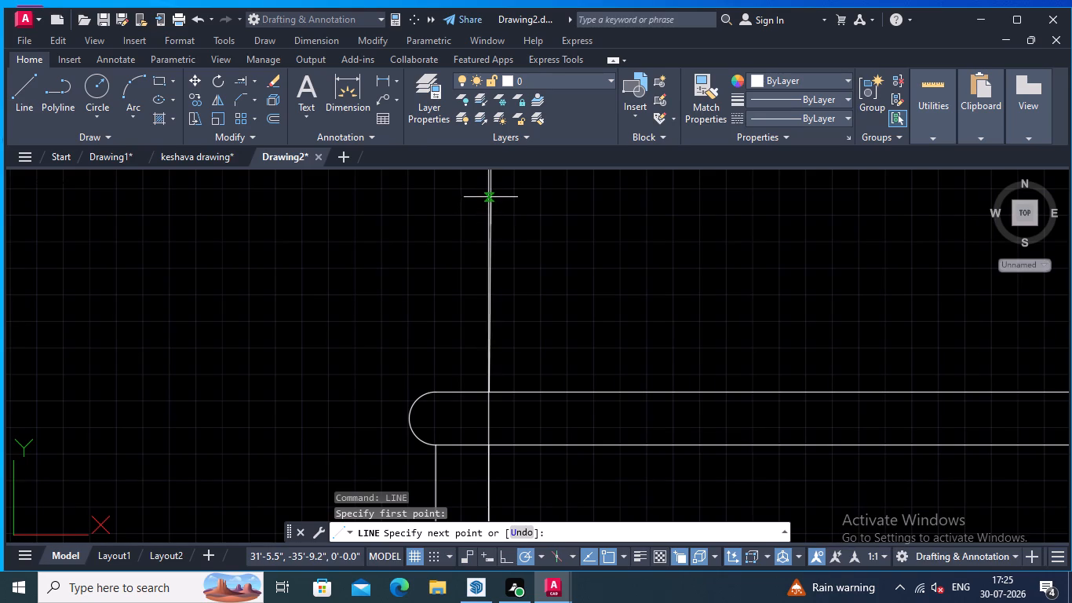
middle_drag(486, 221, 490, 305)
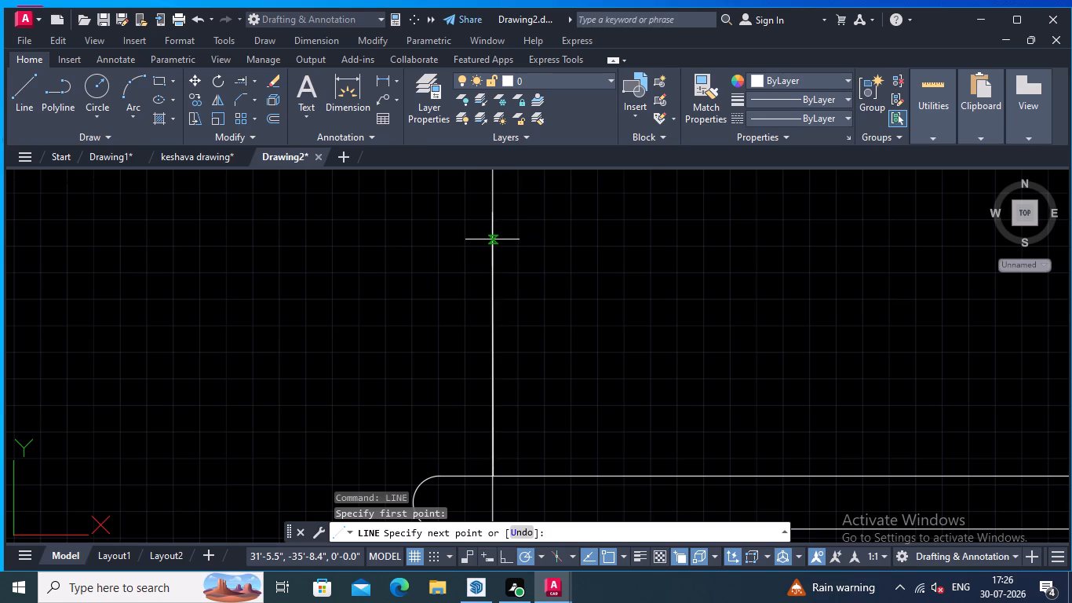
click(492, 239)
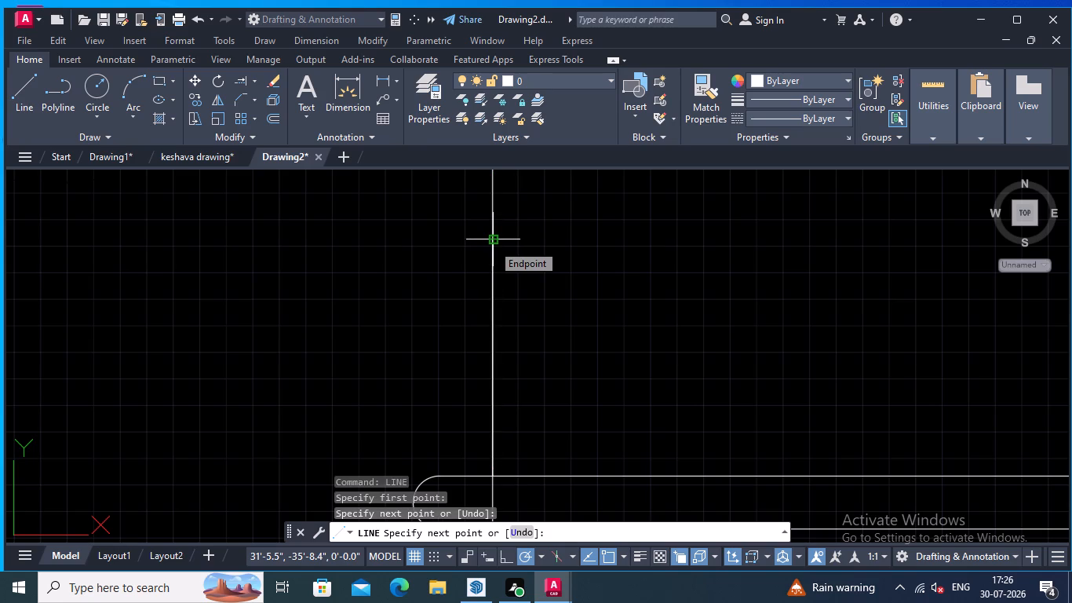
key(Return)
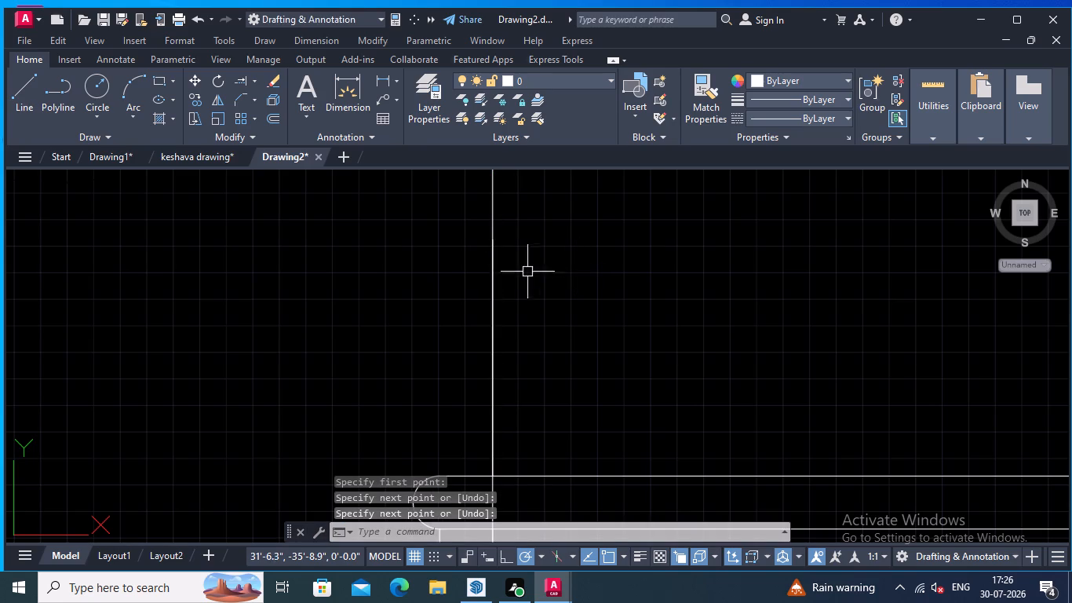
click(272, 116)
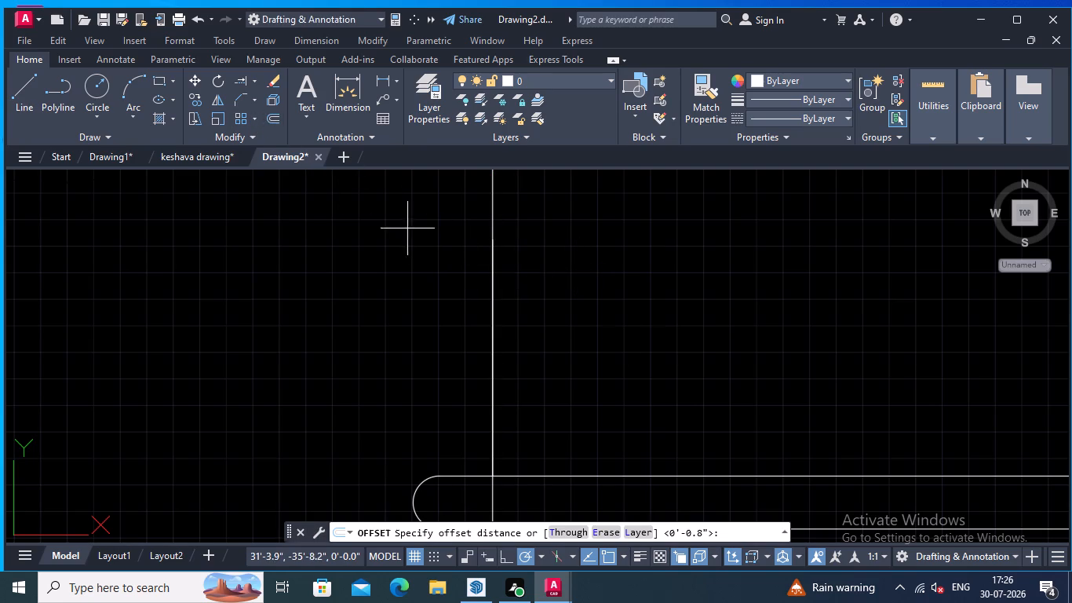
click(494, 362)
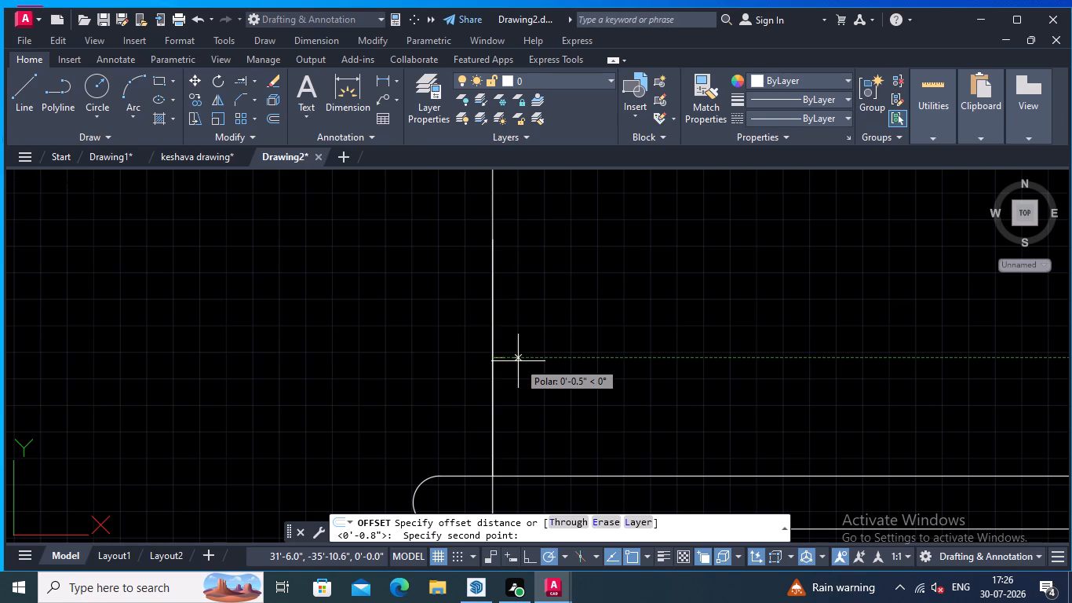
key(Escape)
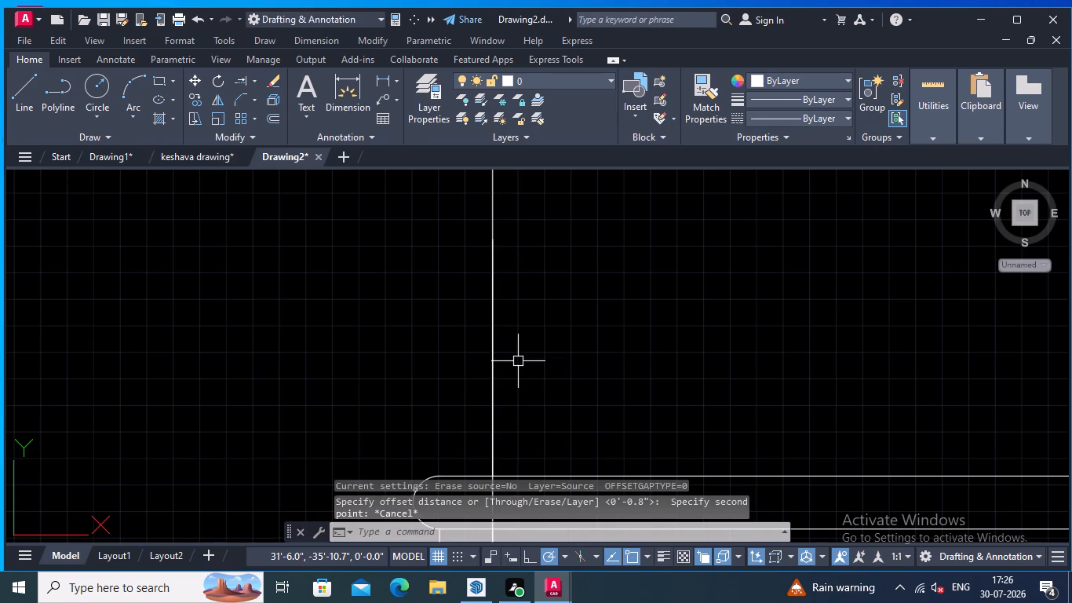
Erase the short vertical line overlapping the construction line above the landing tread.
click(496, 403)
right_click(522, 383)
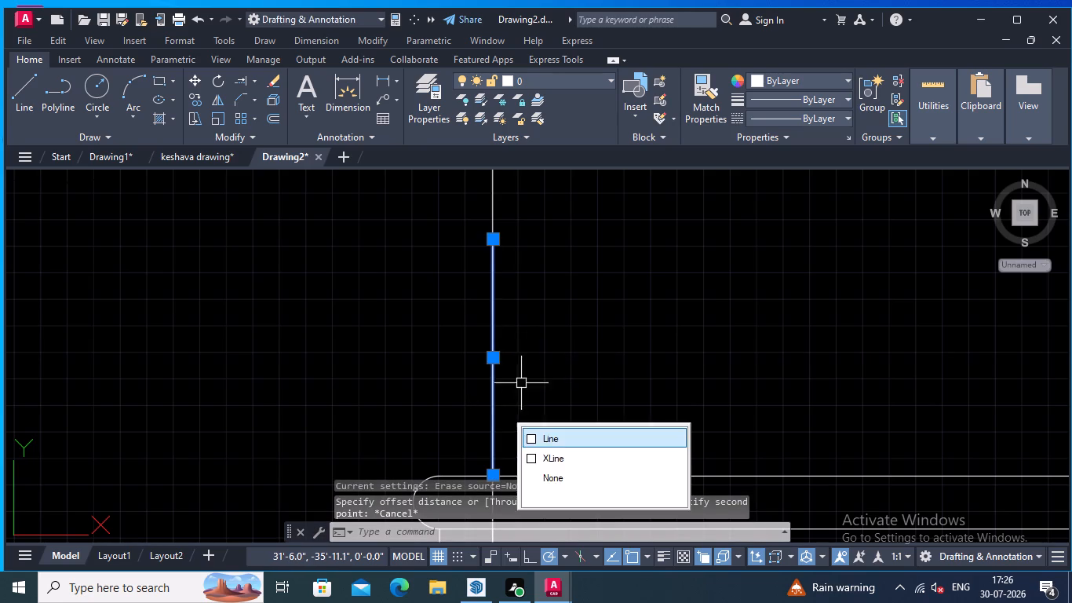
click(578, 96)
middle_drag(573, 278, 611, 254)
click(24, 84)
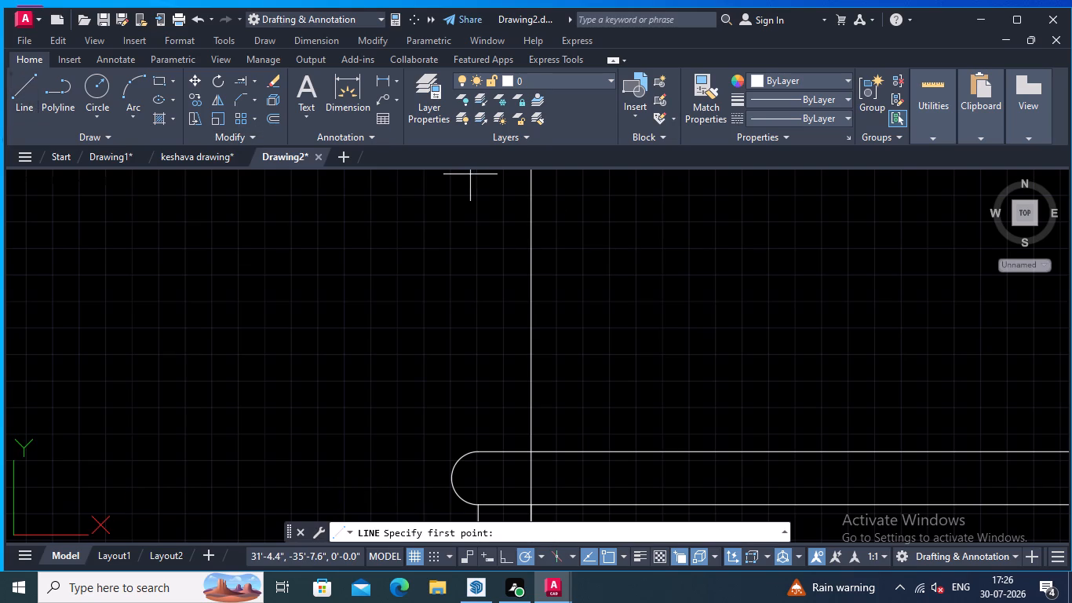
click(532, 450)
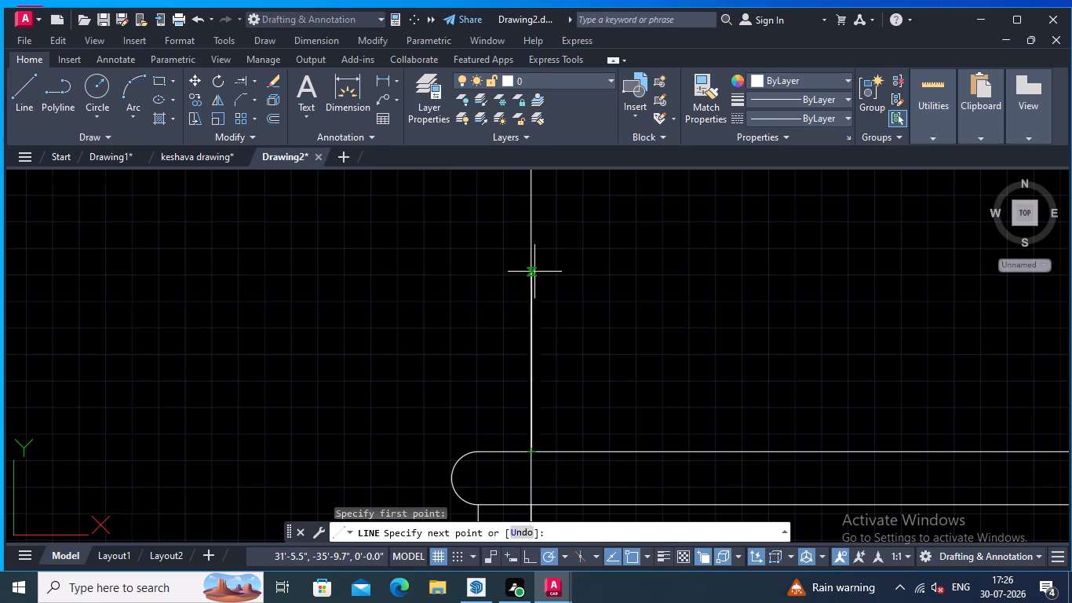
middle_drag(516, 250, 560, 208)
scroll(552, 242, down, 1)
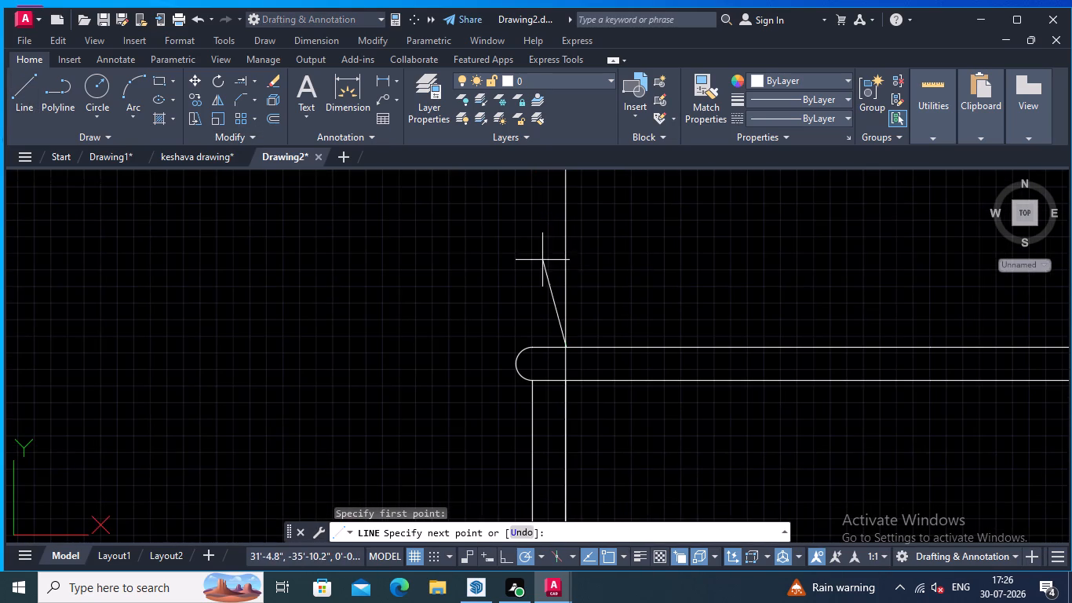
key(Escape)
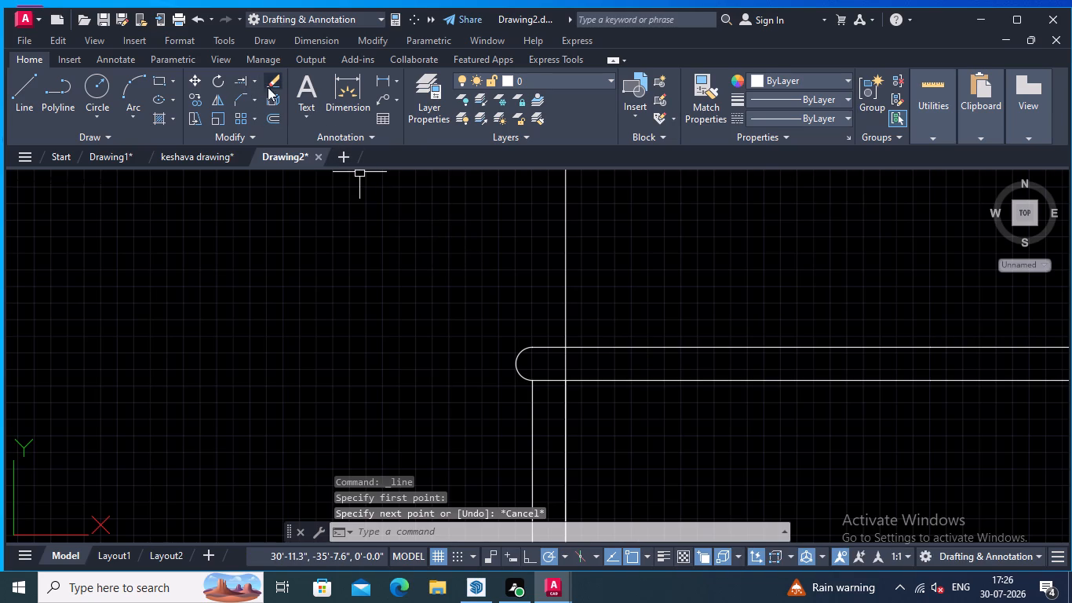
Trim the part of the vertical construction line that rises above the landing tread's top surface.
key(t)
key(r)
key(Return)
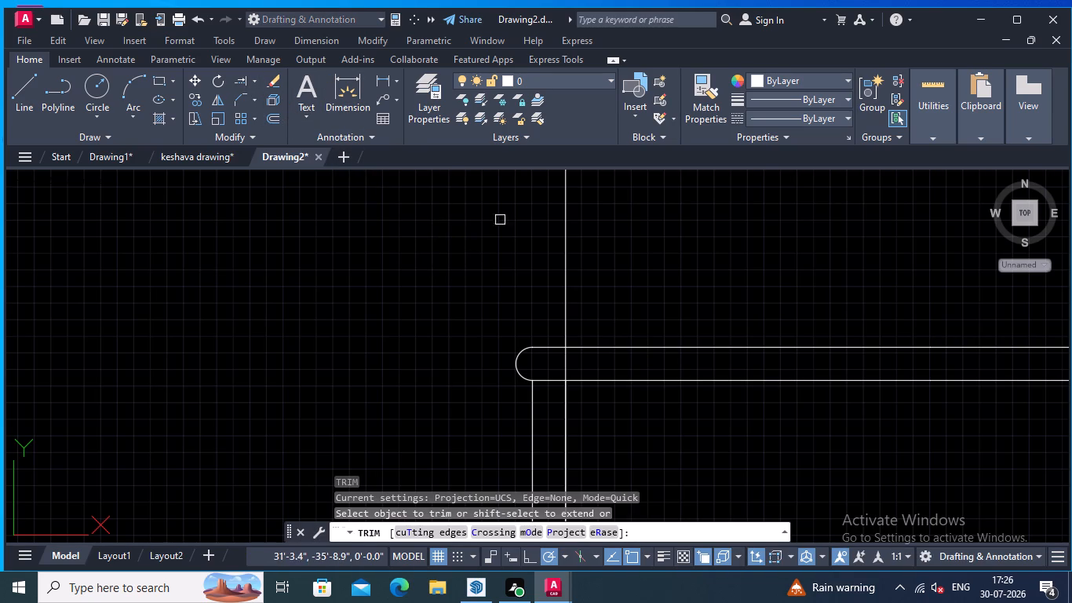
click(567, 274)
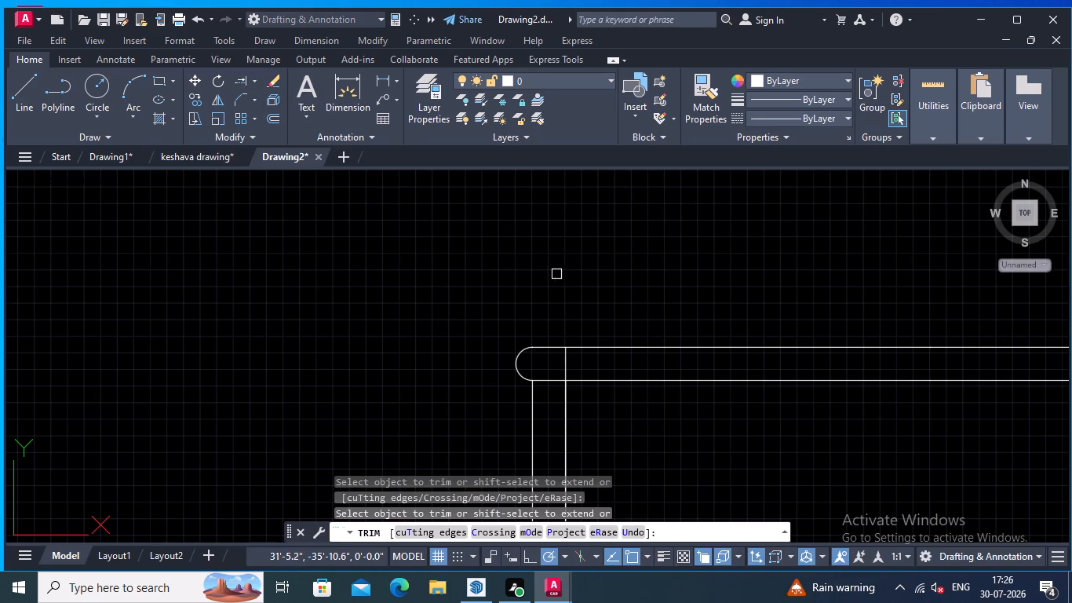
key(Escape)
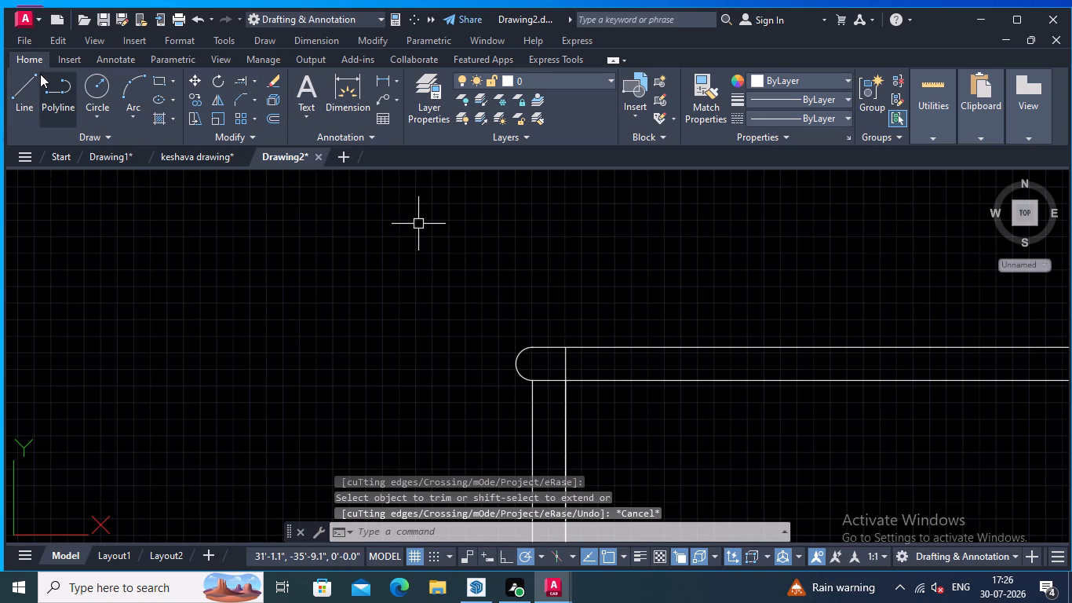
Draw a 3' vertical line upward from the trimmed construction line's top end on the landing tread's top surface.
click(33, 80)
click(568, 349)
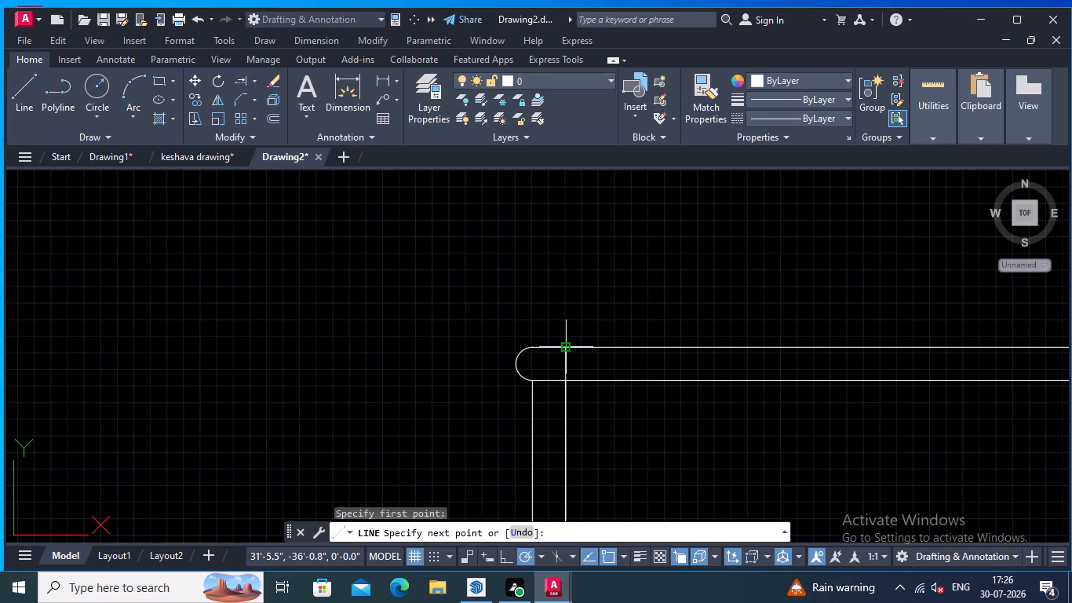
middle_drag(567, 239, 556, 267)
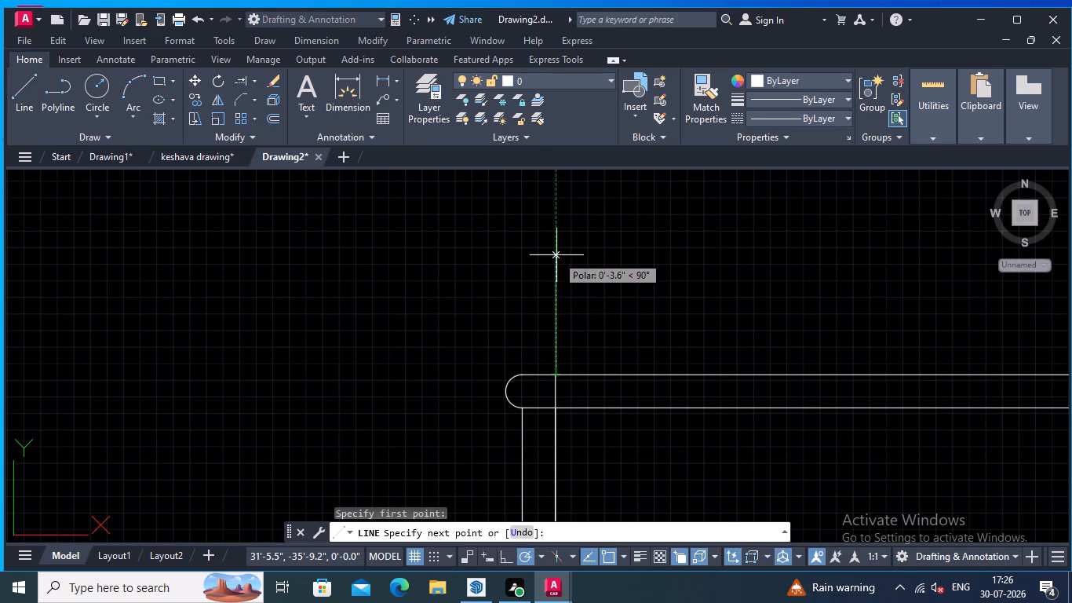
text(3')
key(Return)
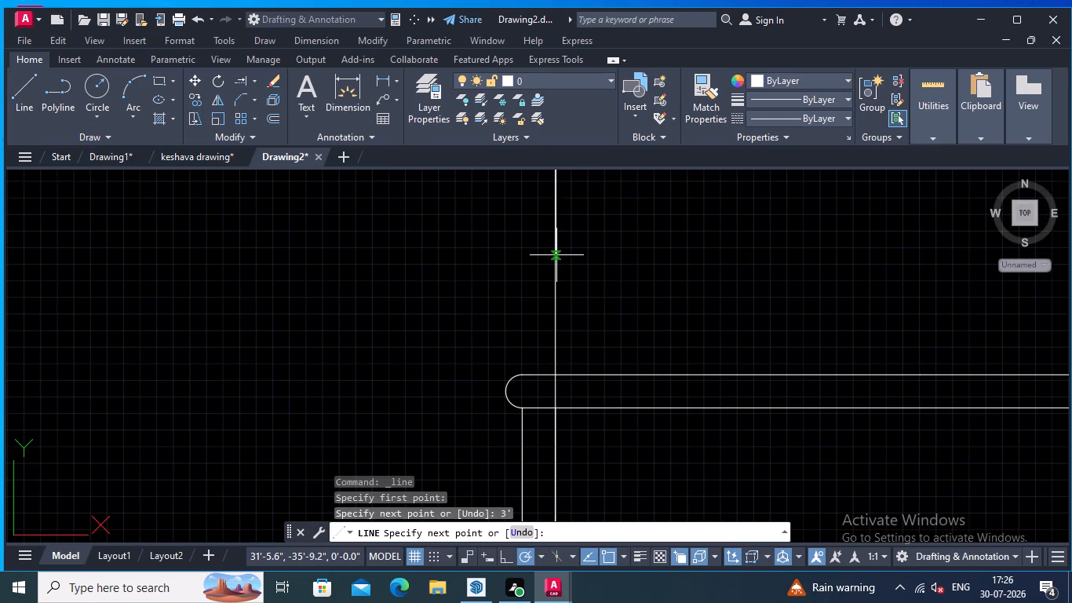
key(Return)
Offset the 3' vertical line on the landing by 3" toward the wall.
scroll(784, 322, down, 3)
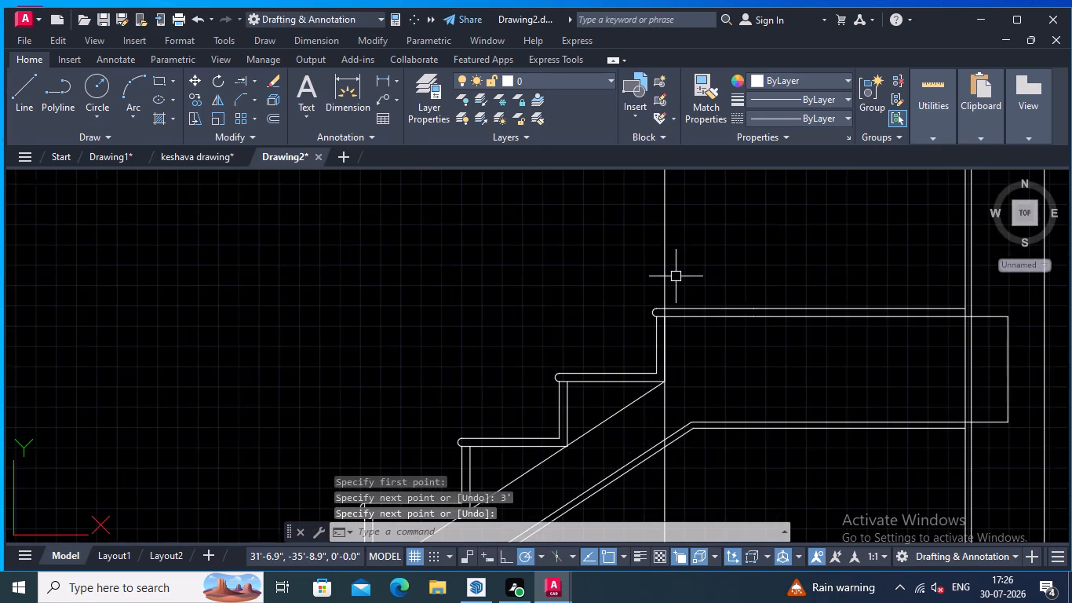
middle_drag(676, 276, 600, 395)
scroll(604, 382, down, 2)
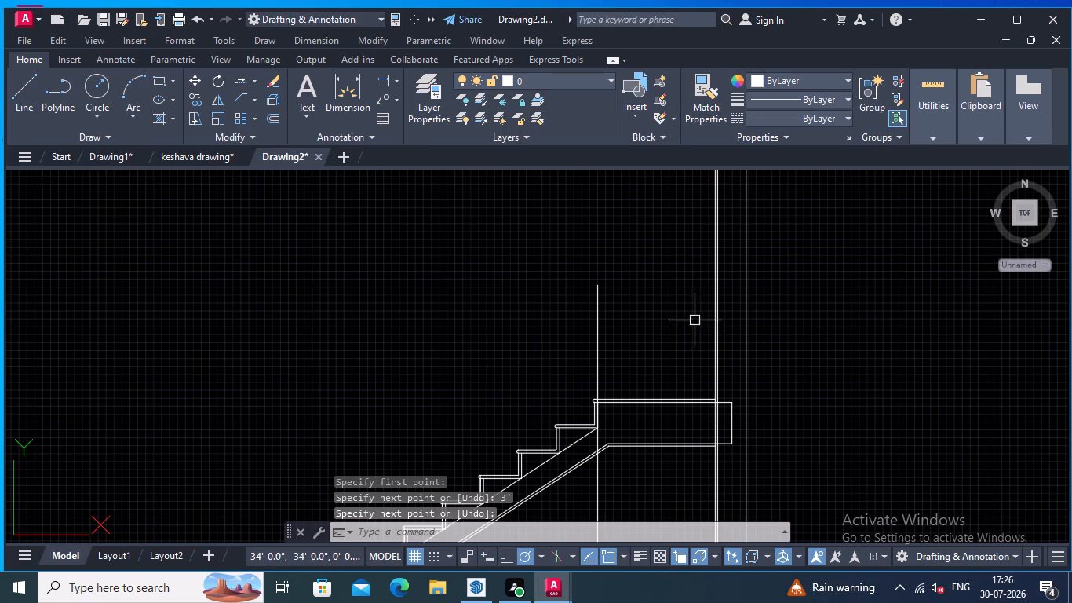
scroll(643, 334, up, 1)
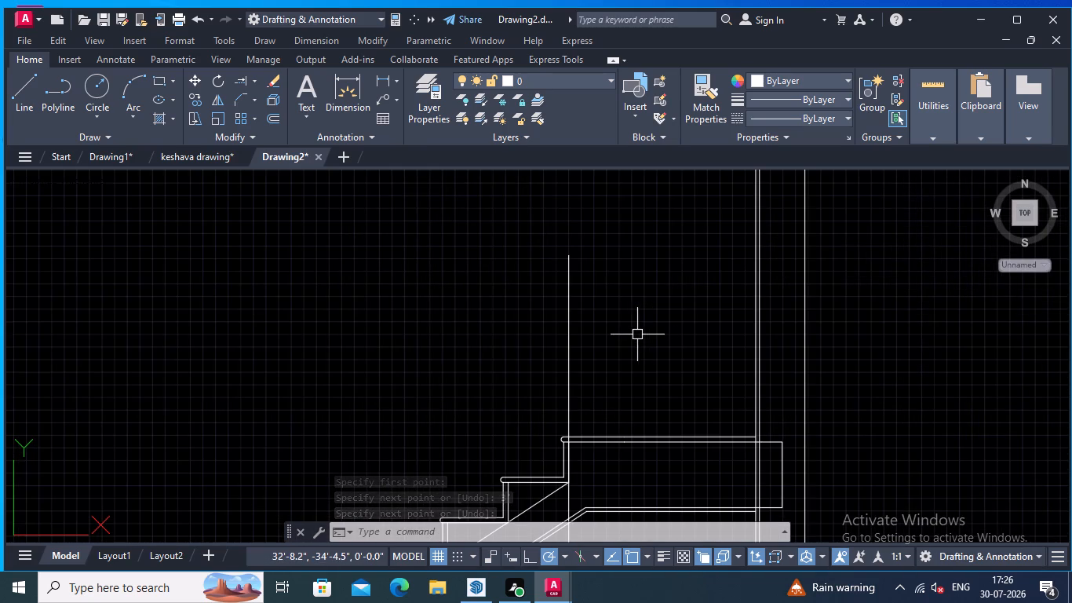
middle_drag(611, 337, 617, 330)
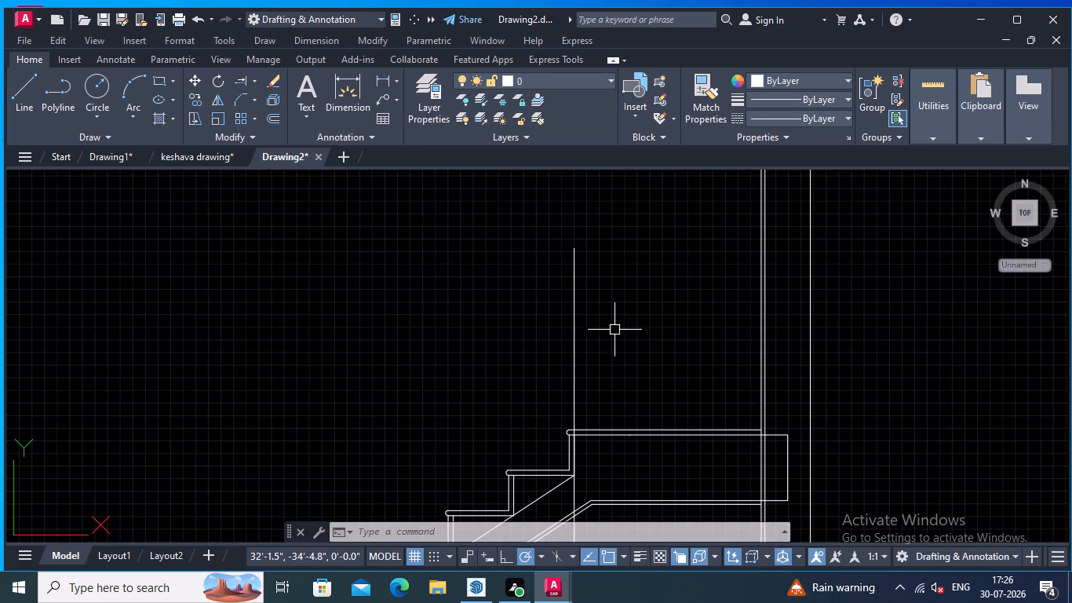
scroll(606, 324, up, 1)
middle_drag(596, 323, 586, 336)
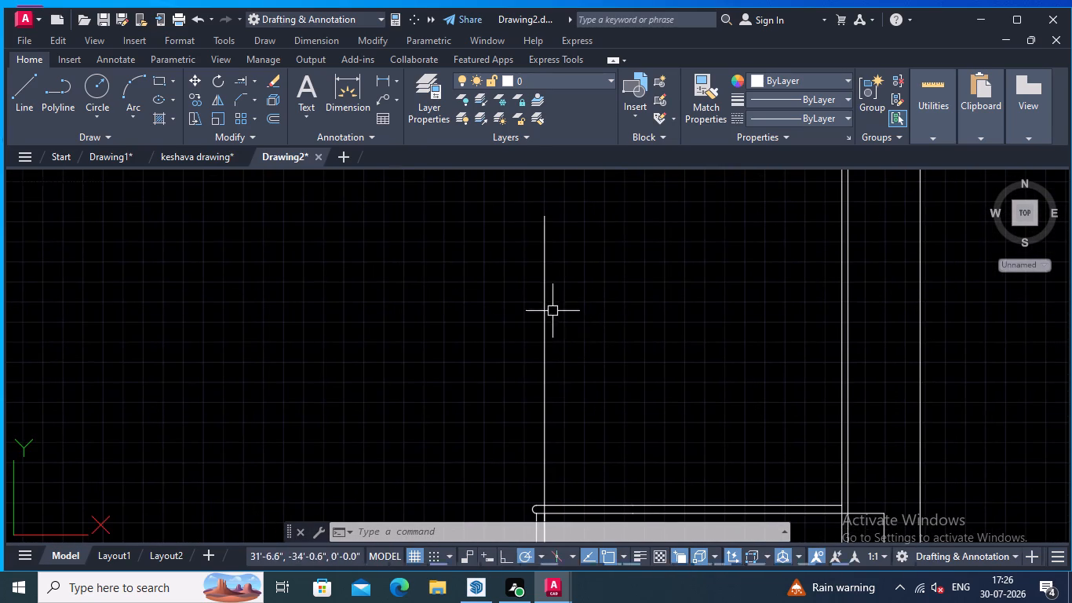
right_click(464, 272)
key(Escape)
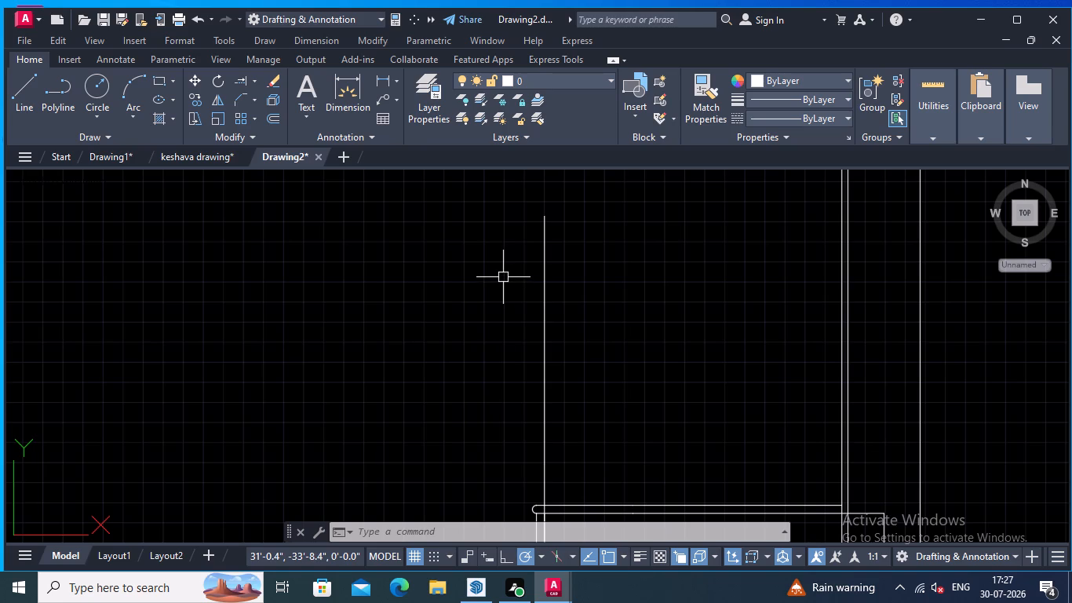
key(o)
text(FF)
key(Return)
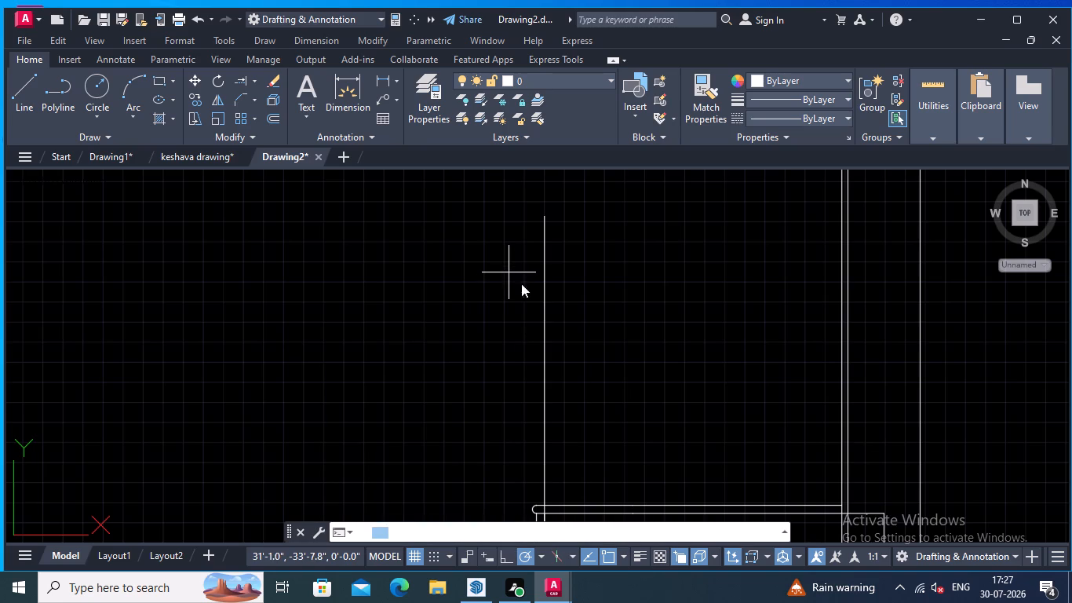
click(542, 331)
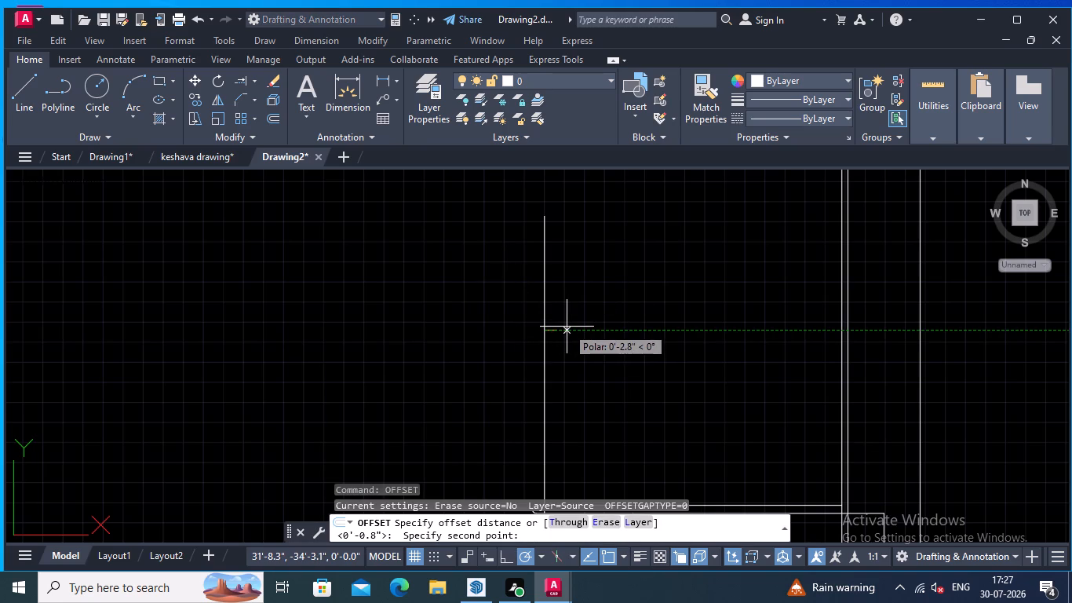
key(3)
key(Return)
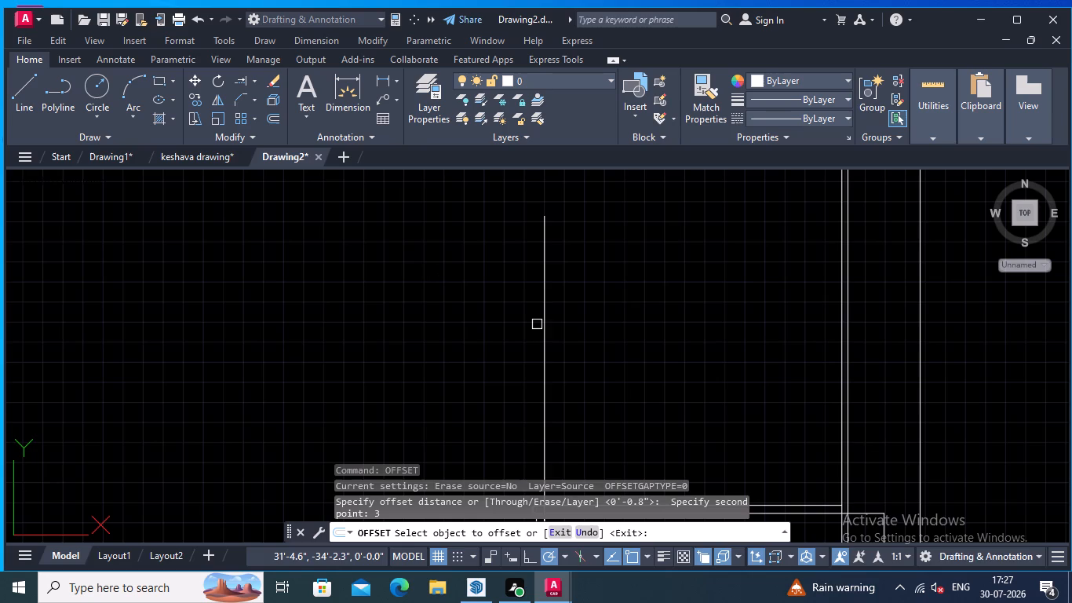
click(541, 327)
click(565, 331)
scroll(578, 295, down, 3)
middle_drag(581, 292, 585, 276)
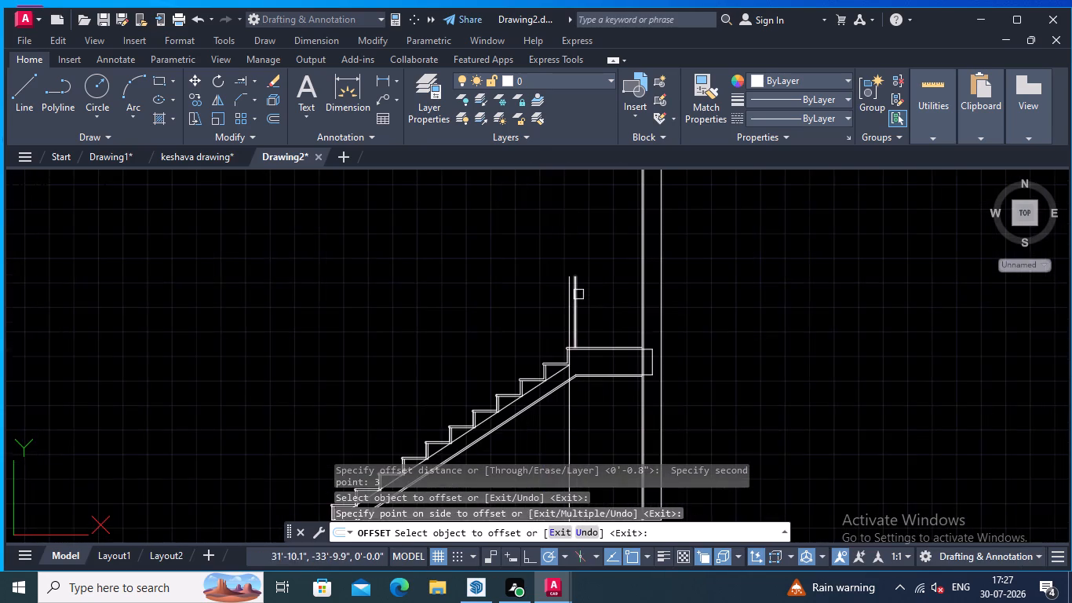
middle_drag(585, 276, 590, 265)
scroll(598, 280, up, 2)
middle_drag(624, 302, 640, 223)
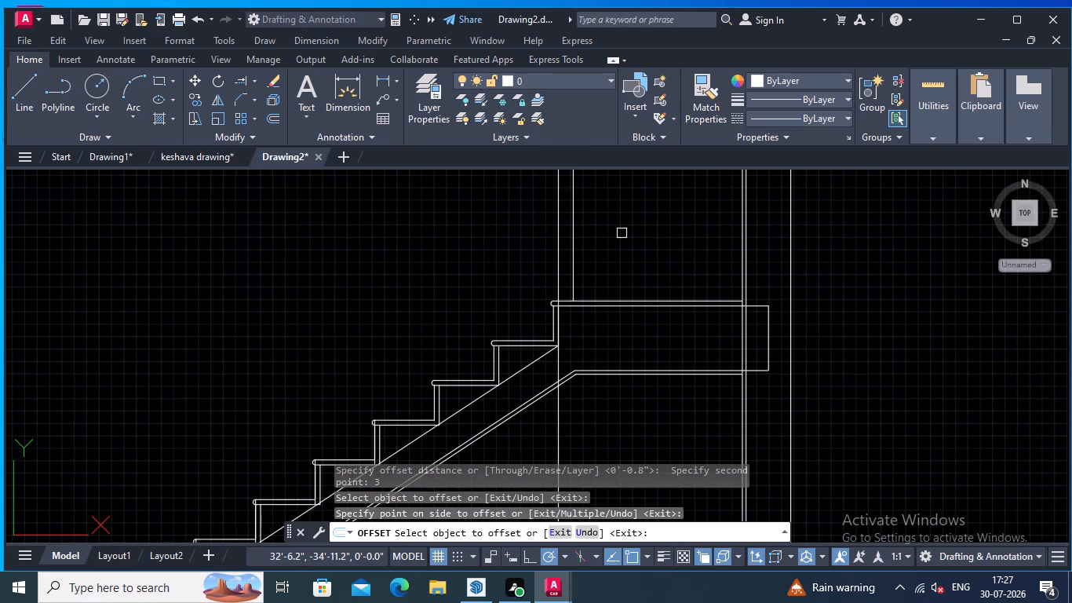
key(Escape)
Trim away the vertical construction line below the top riser, both through the waist slab and beneath the slab's underside.
key(t)
key(r)
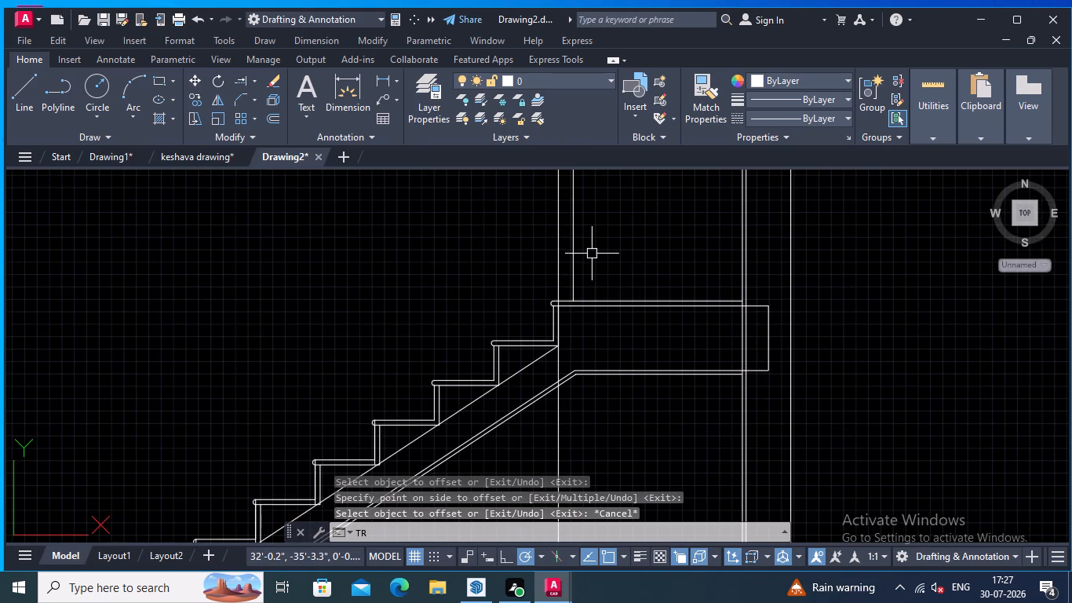
key(Return)
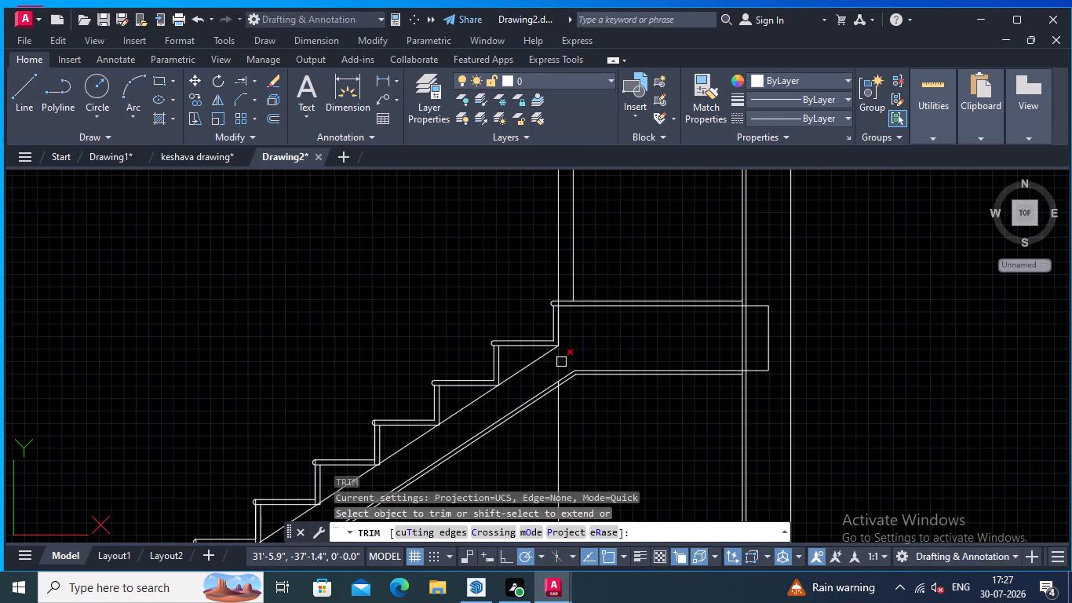
click(558, 365)
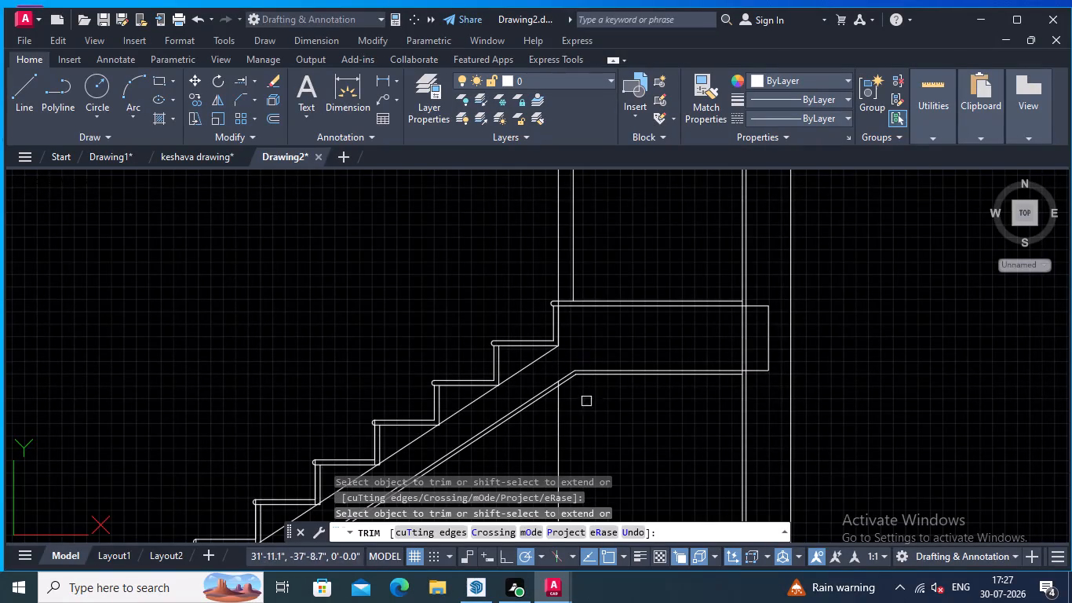
click(556, 426)
scroll(566, 382, up, 4)
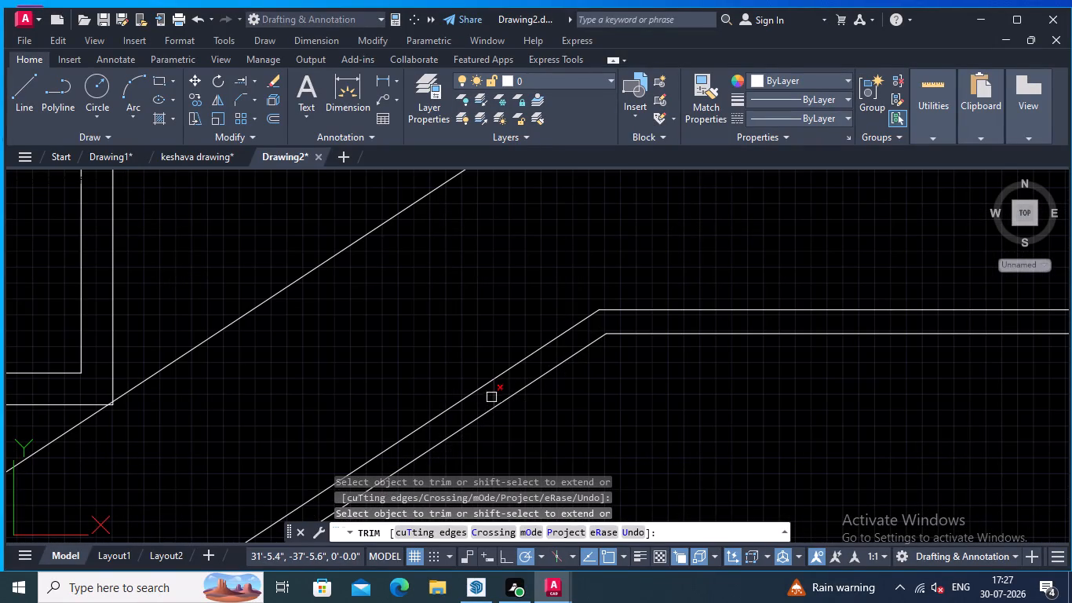
click(494, 399)
scroll(551, 407, down, 1)
click(498, 395)
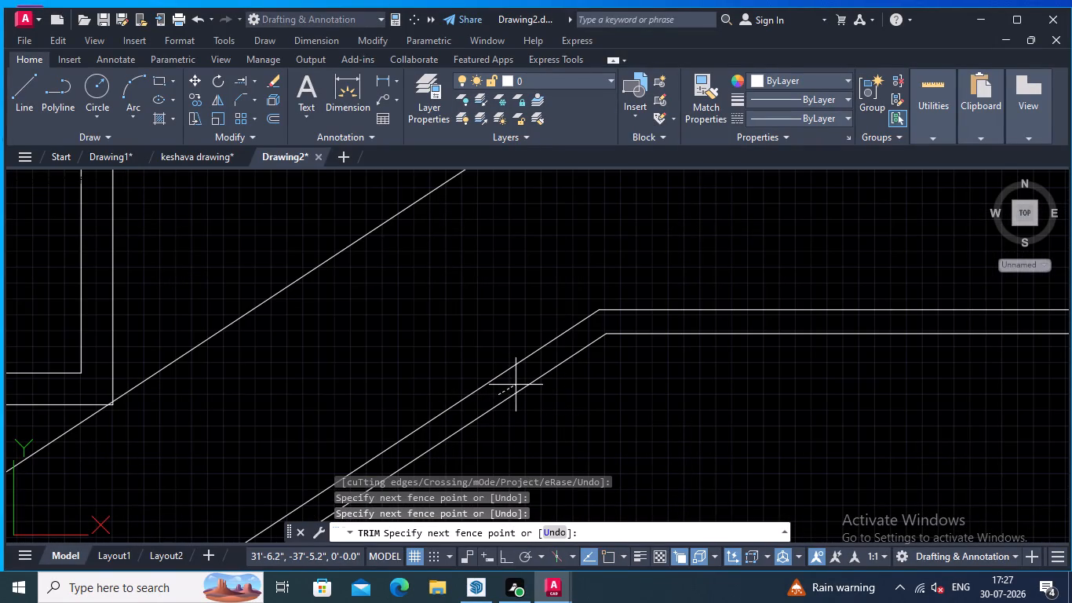
click(518, 384)
Trim the short piece of vertical construction line crossing the thickness of the landing tread near its nosing.
scroll(554, 383, down, 3)
middle_drag(578, 331, 566, 350)
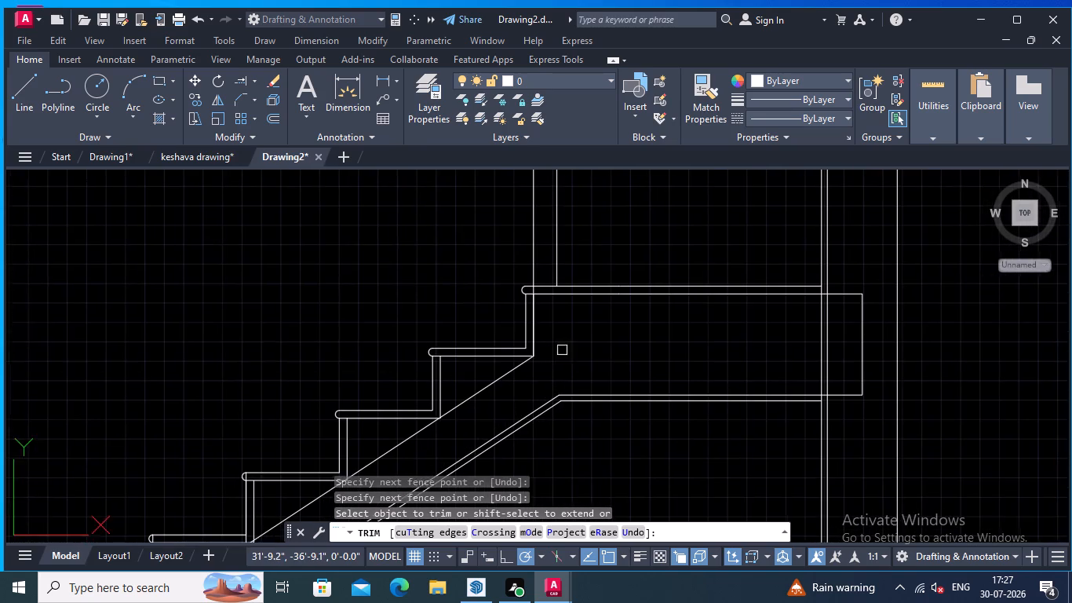
scroll(561, 350, up, 2)
middle_drag(560, 349, 560, 393)
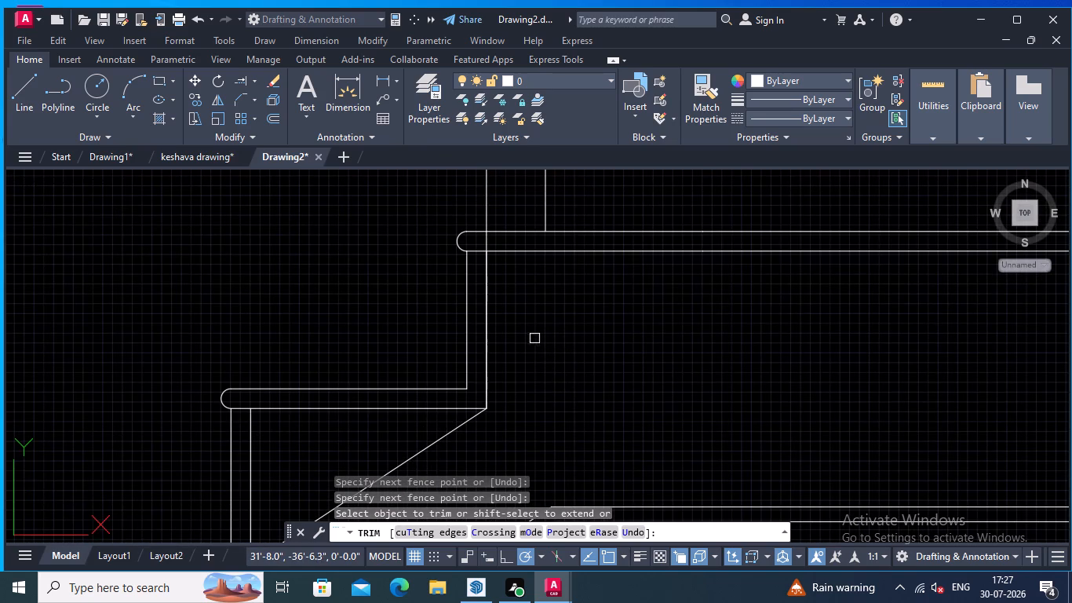
scroll(525, 325, up, 1)
middle_drag(523, 327, 589, 453)
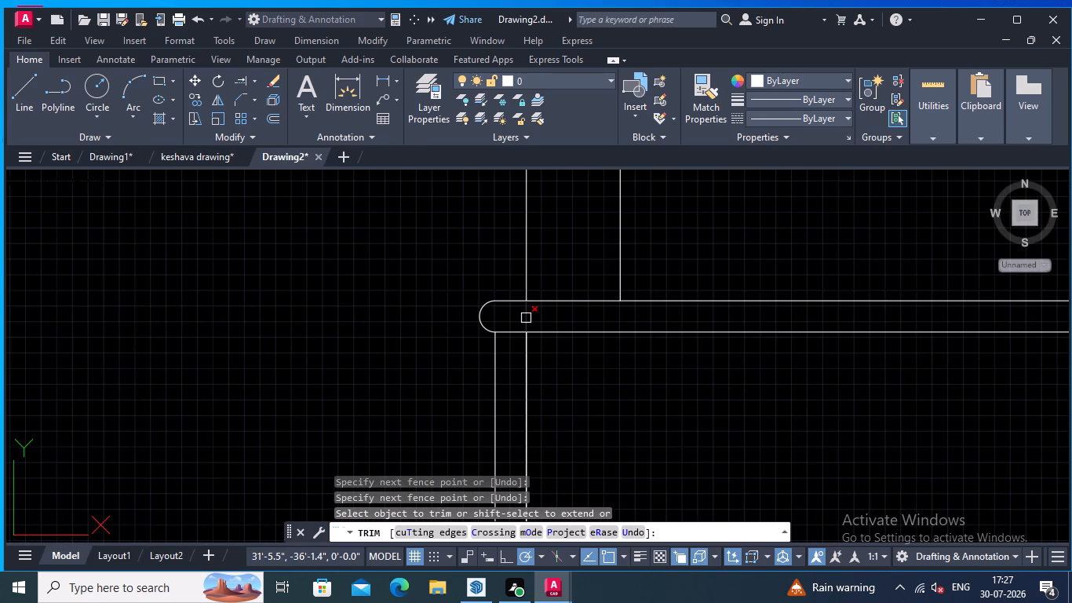
click(526, 318)
scroll(600, 394, down, 2)
middle_drag(597, 404, 616, 309)
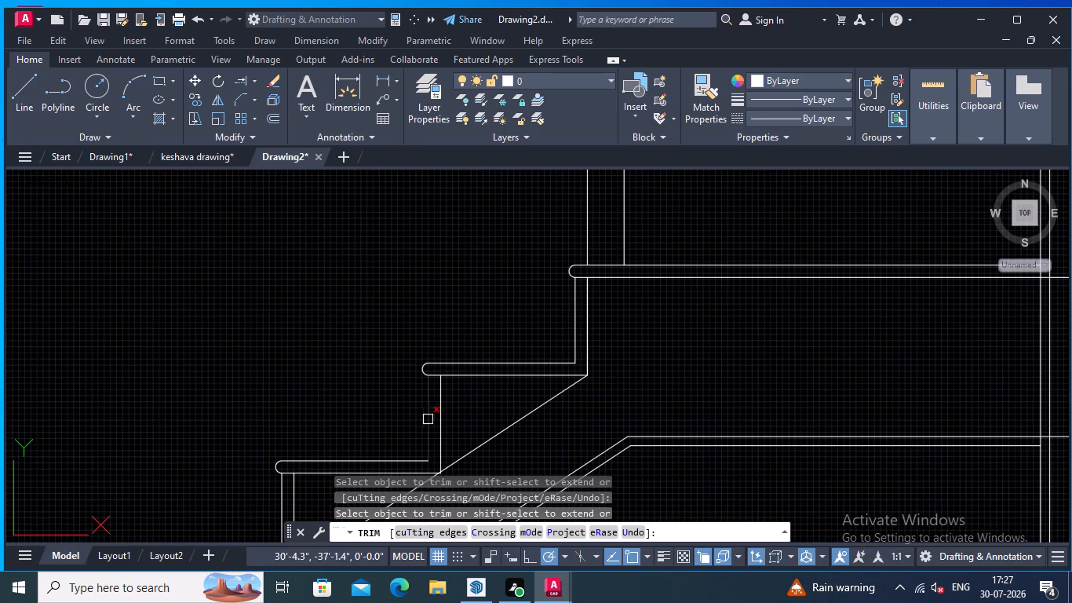
middle_drag(623, 348, 599, 412)
scroll(670, 228, down, 1)
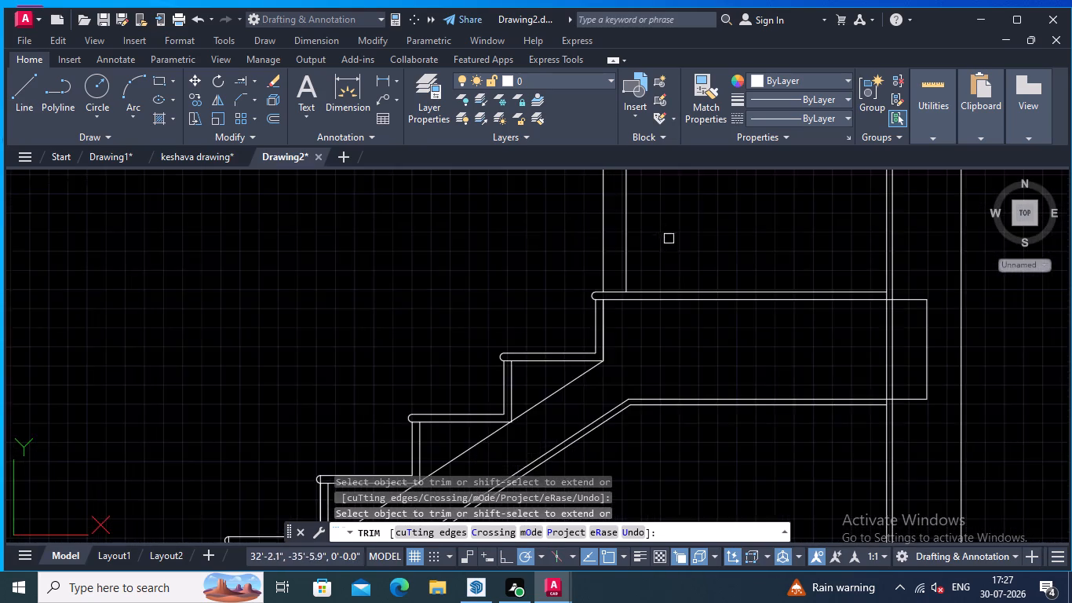
middle_drag(669, 251, 628, 405)
scroll(656, 290, down, 1)
middle_drag(653, 290, 647, 358)
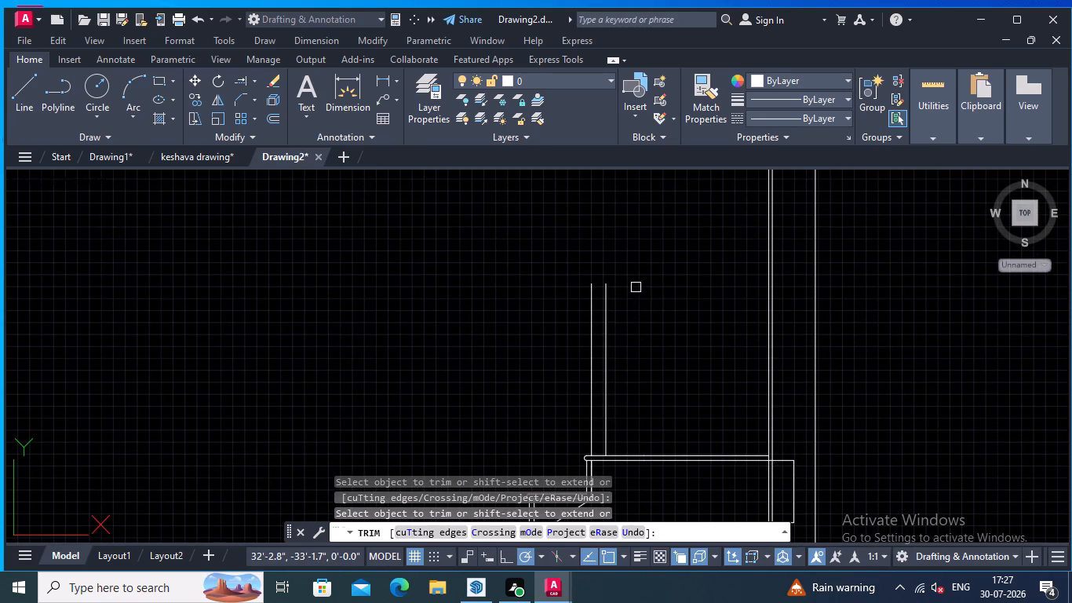
middle_drag(636, 287, 655, 278)
scroll(645, 287, up, 1)
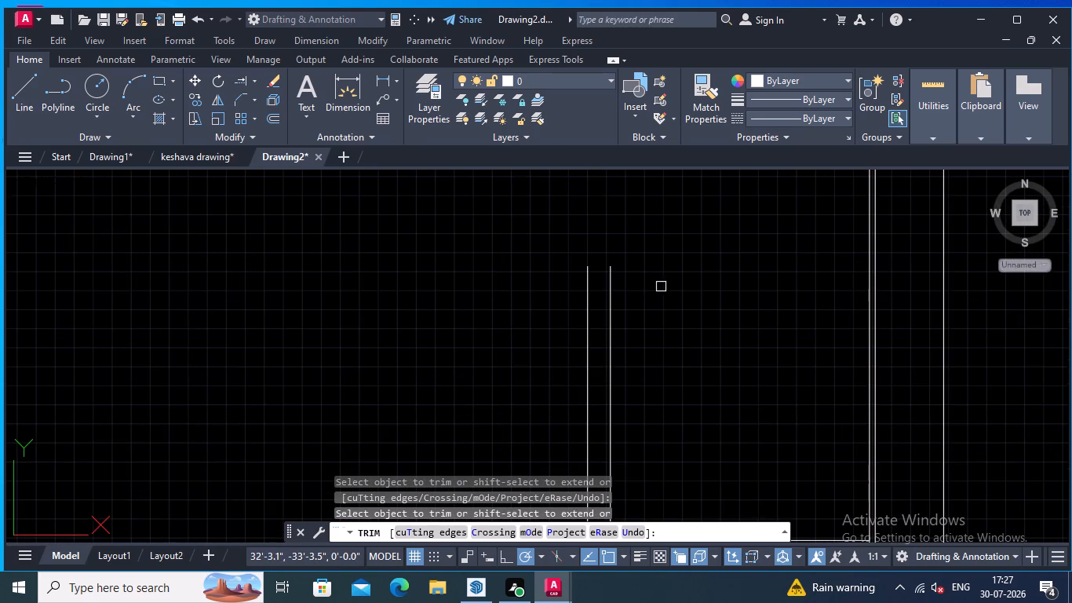
key(Escape)
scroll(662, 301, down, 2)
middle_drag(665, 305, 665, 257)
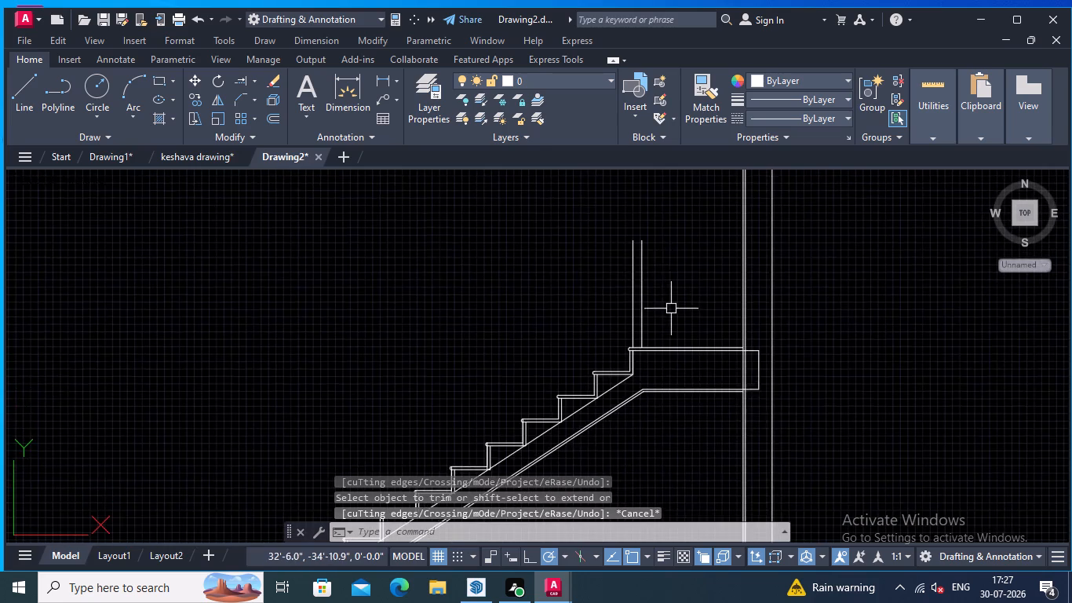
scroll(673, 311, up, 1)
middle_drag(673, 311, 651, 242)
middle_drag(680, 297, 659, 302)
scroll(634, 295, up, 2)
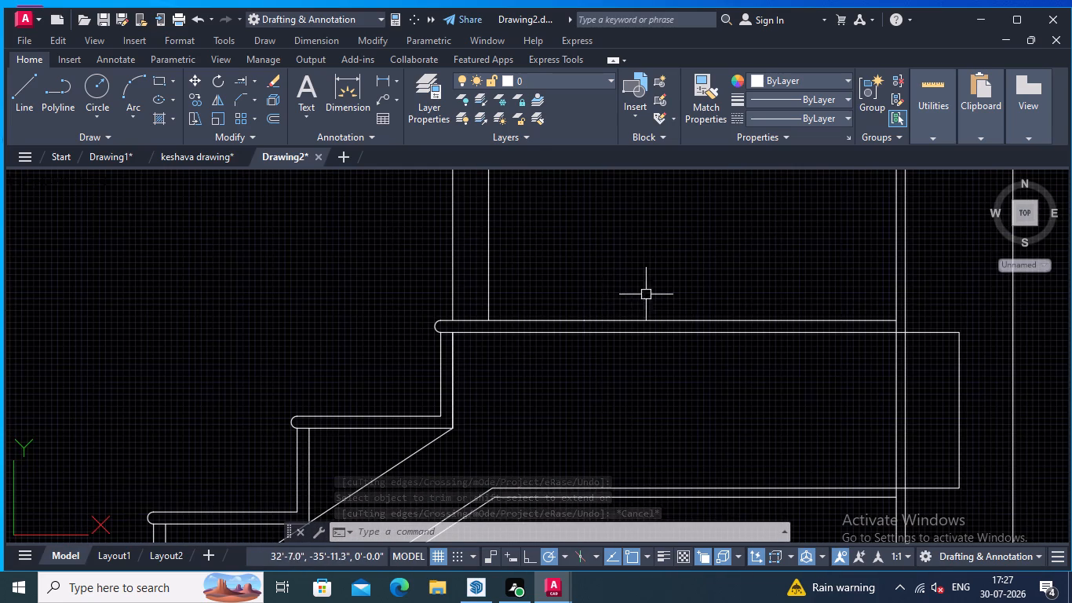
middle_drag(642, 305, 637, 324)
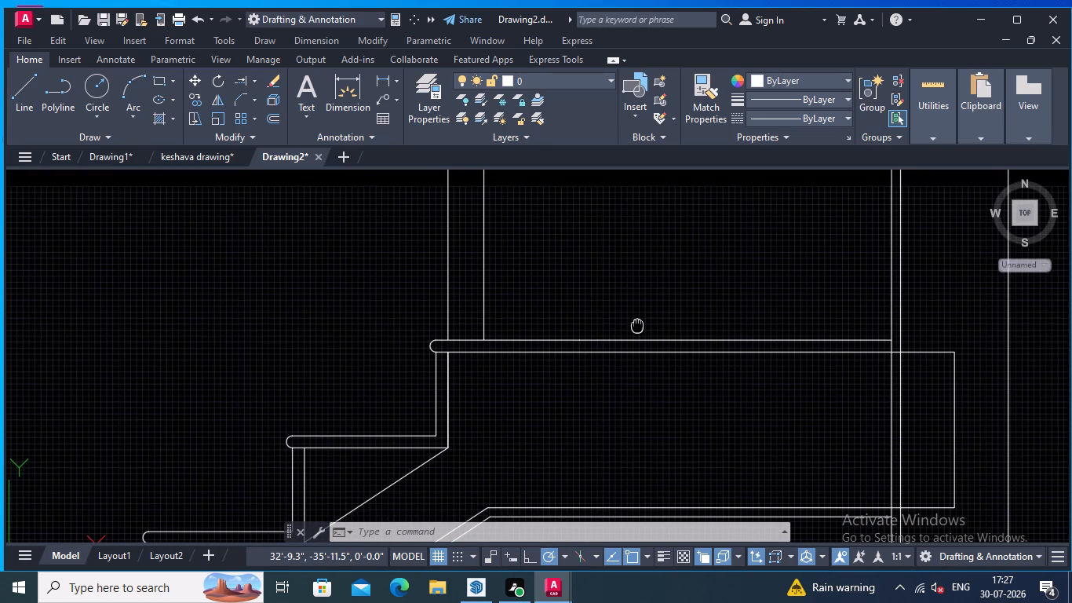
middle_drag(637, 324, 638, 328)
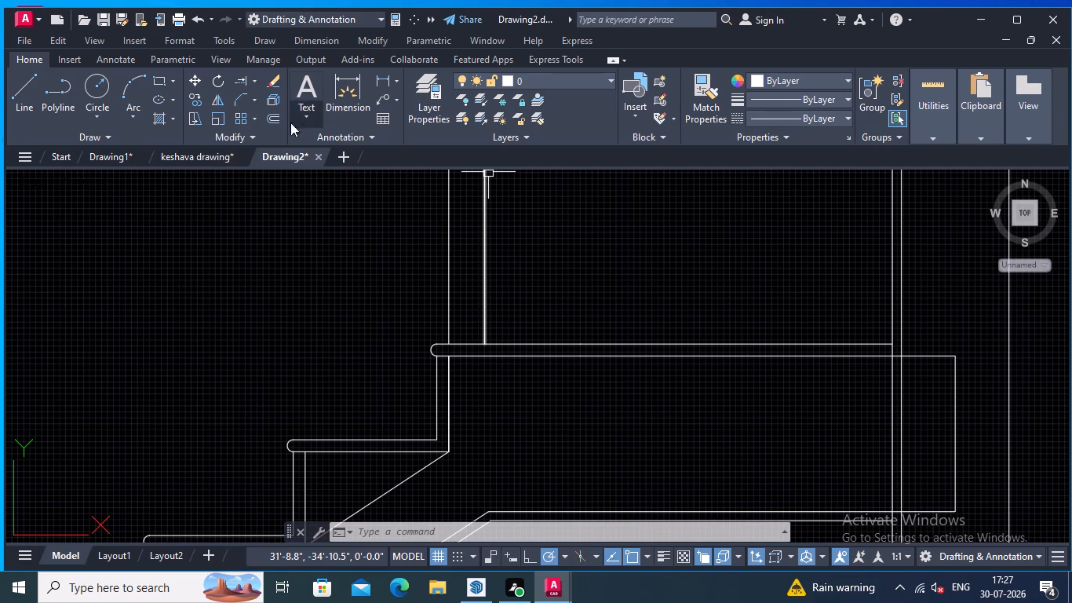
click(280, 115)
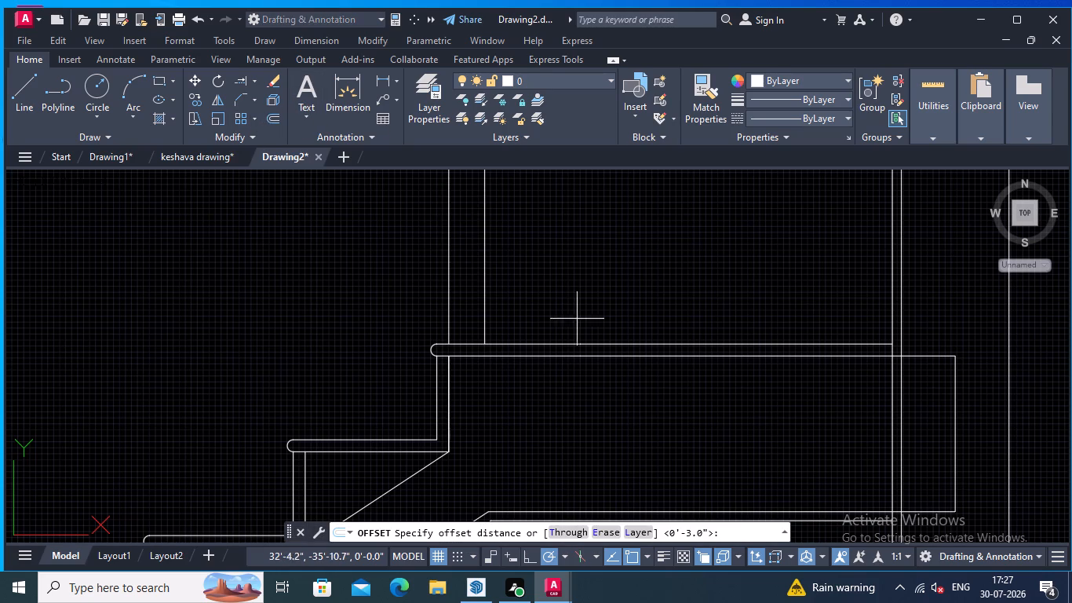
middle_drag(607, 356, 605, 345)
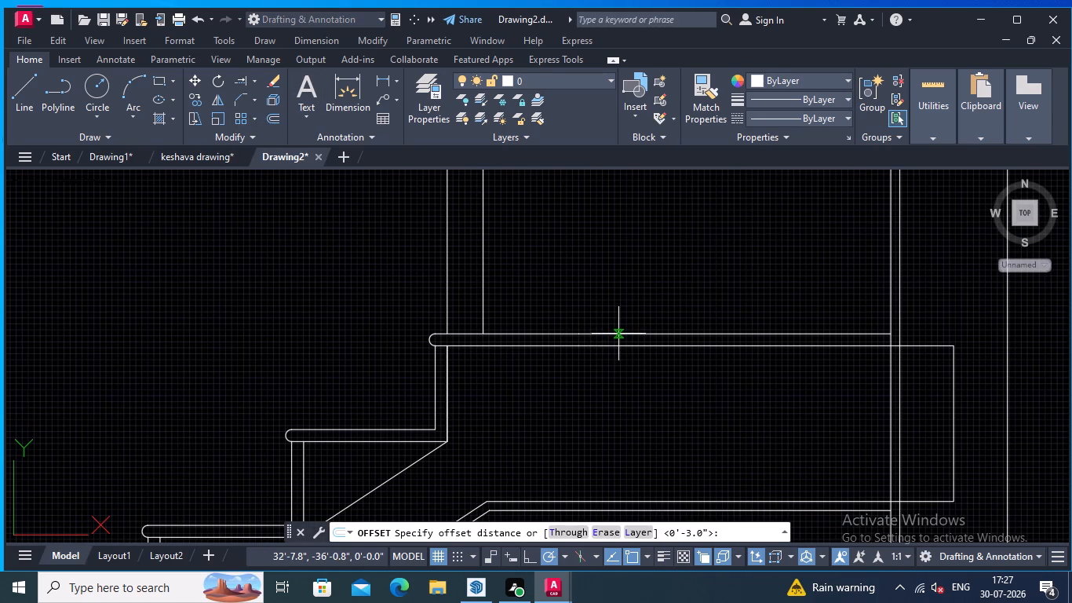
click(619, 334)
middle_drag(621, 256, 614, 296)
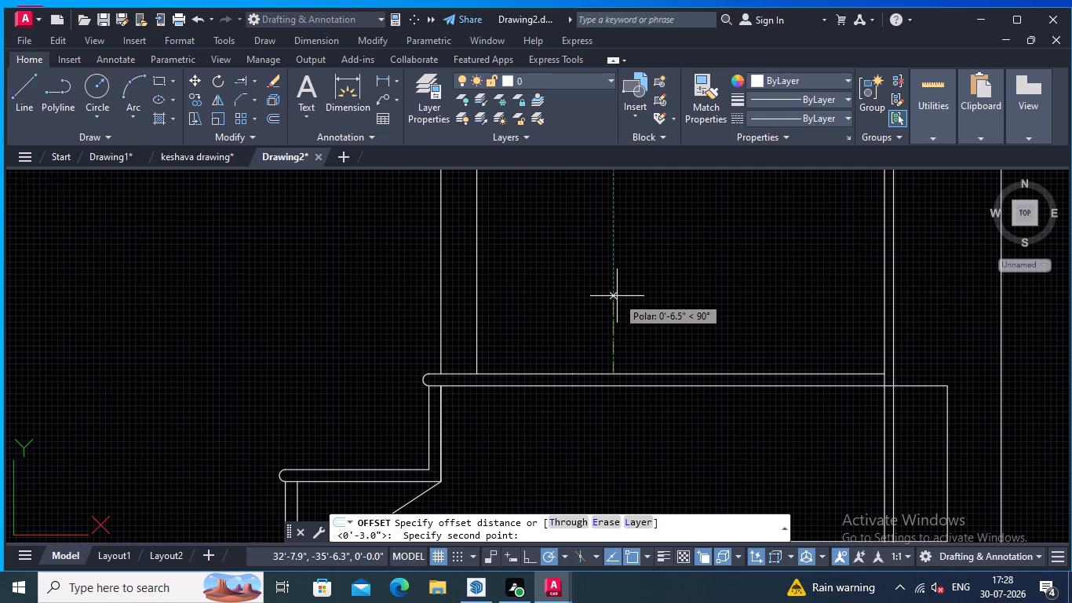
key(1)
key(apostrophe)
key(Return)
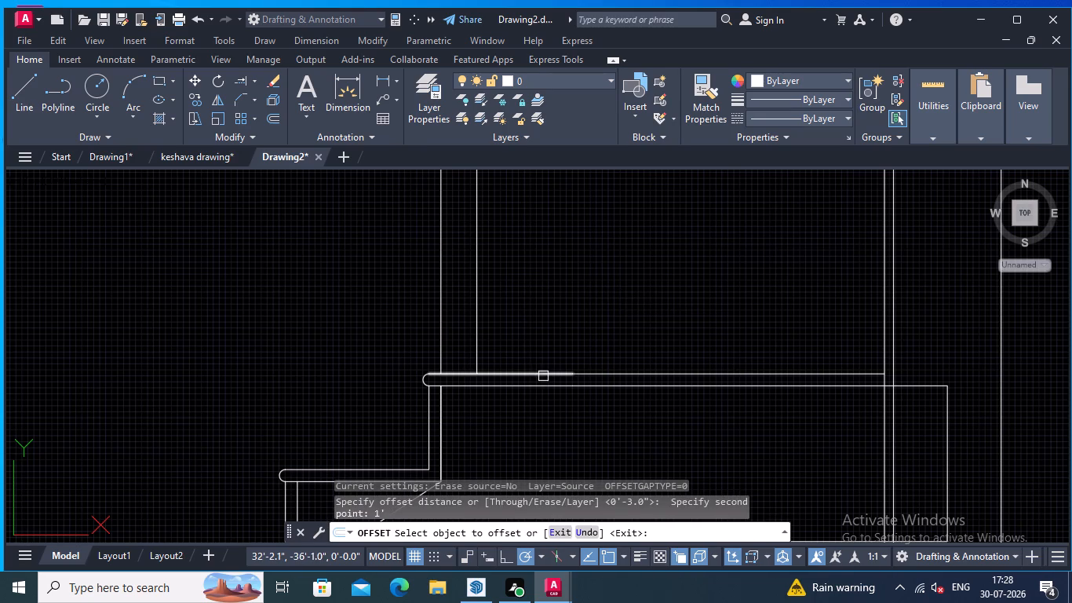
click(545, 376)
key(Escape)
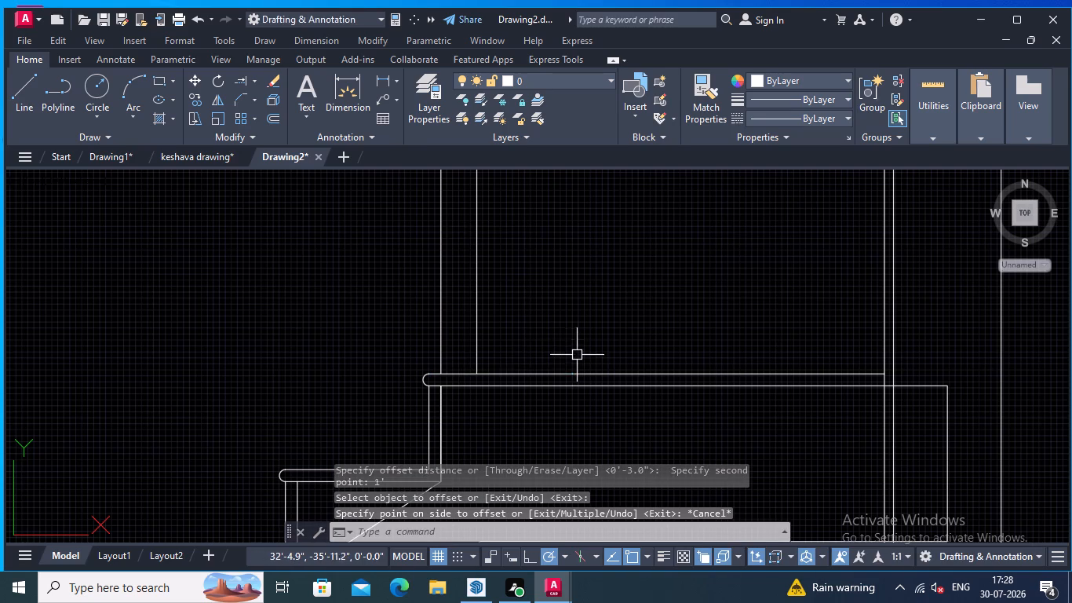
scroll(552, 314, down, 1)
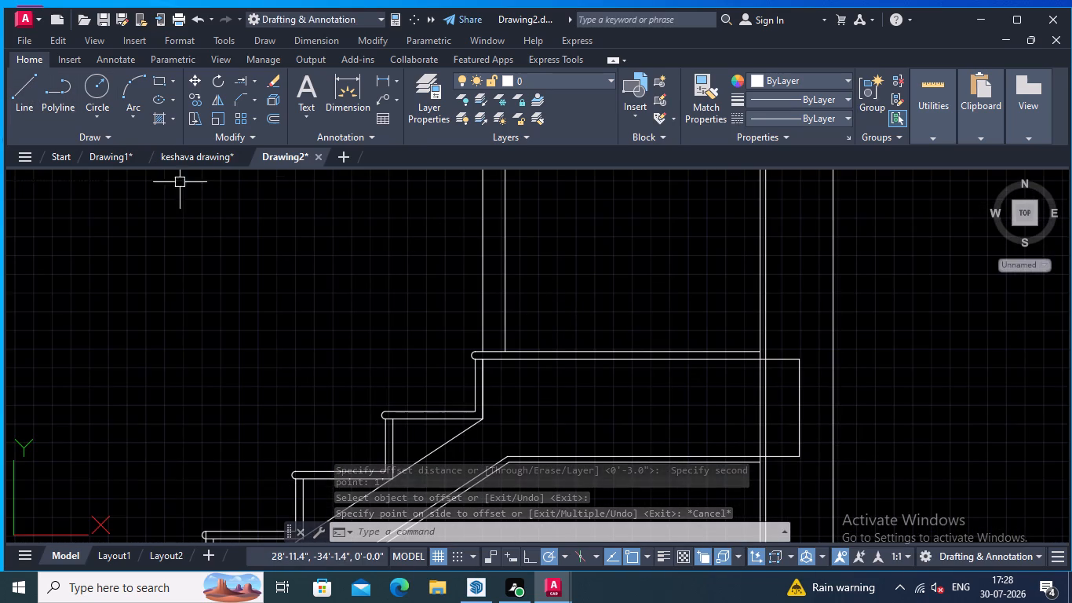
Erase the two overlapping lines along the top surface of the landing tread.
scroll(633, 331, up, 1)
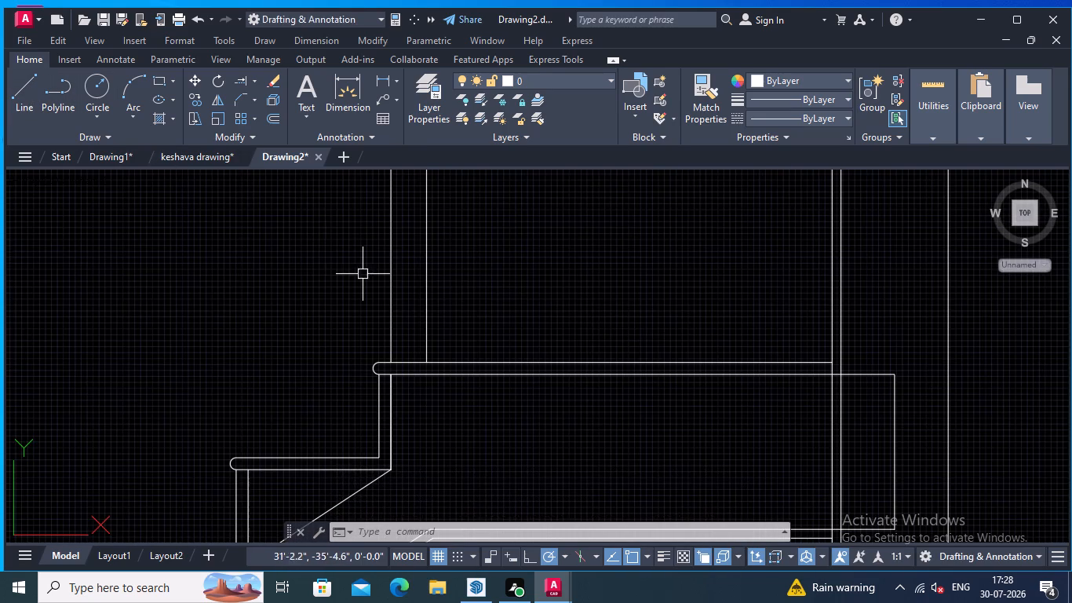
click(582, 362)
key(Delete)
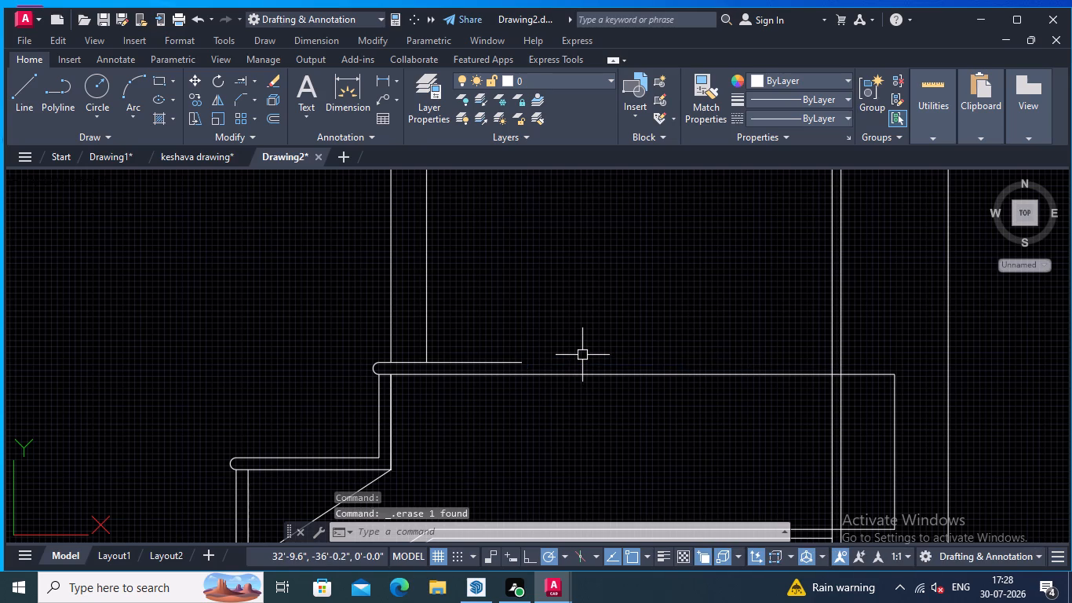
click(510, 363)
key(Delete)
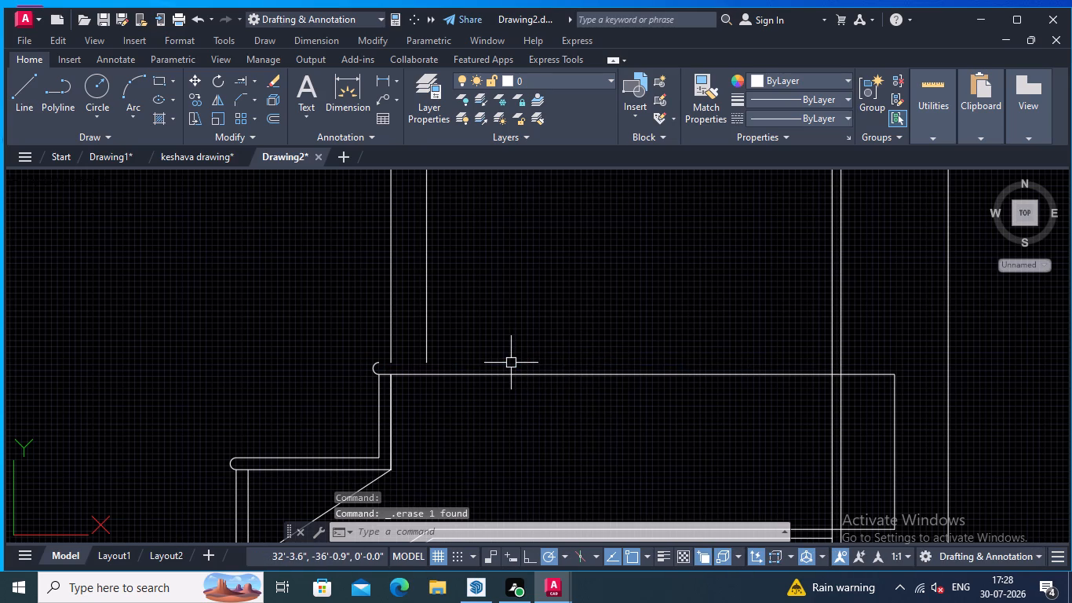
Draw a horizontal line from the bottom end of the vertical element's inner line to the wall's near face.
click(22, 82)
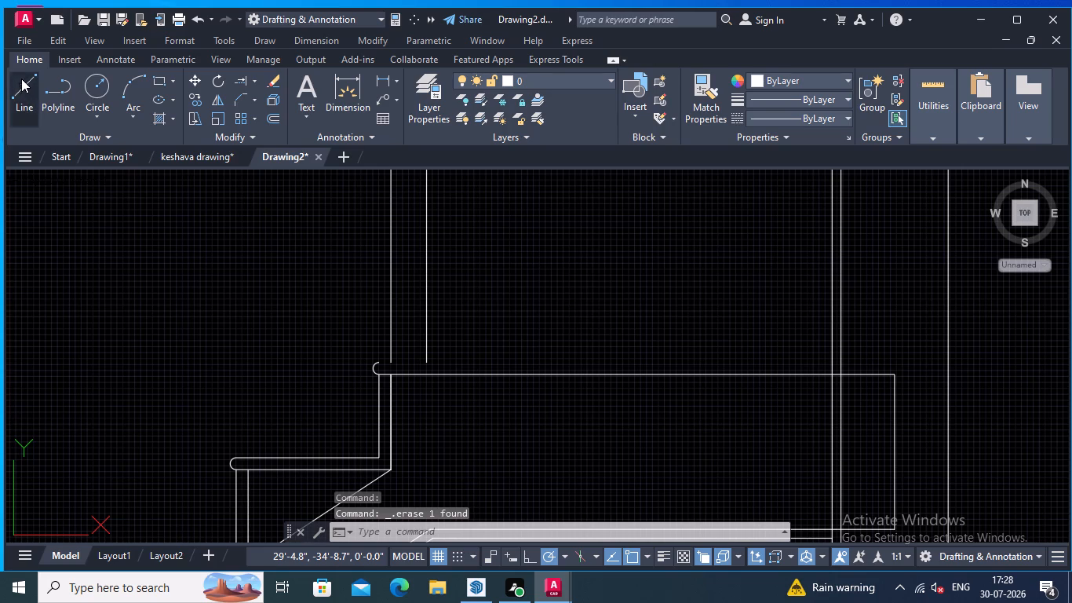
click(428, 362)
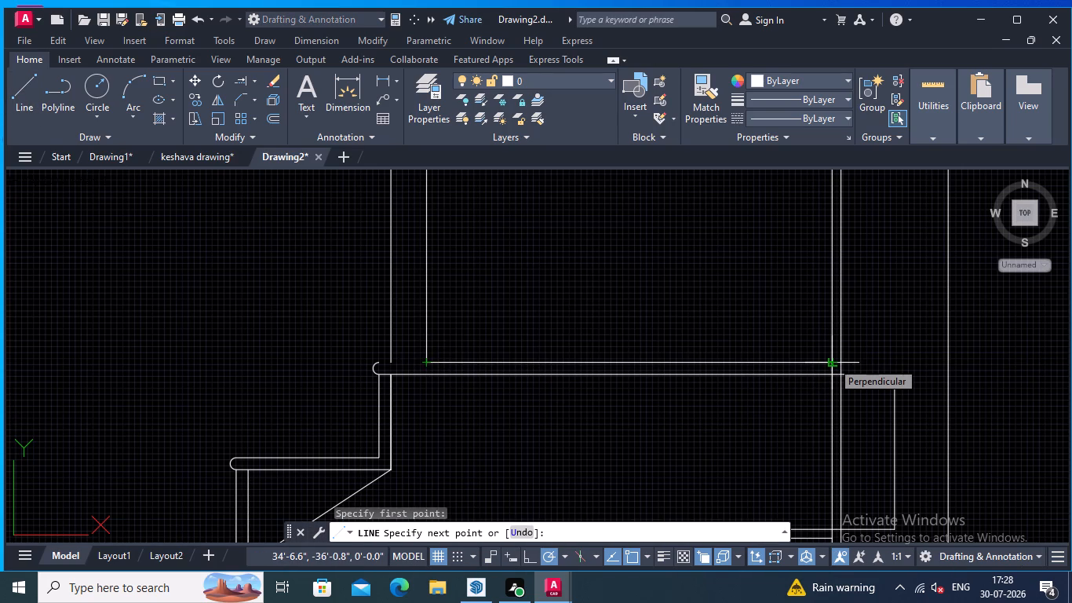
click(833, 361)
key(Return)
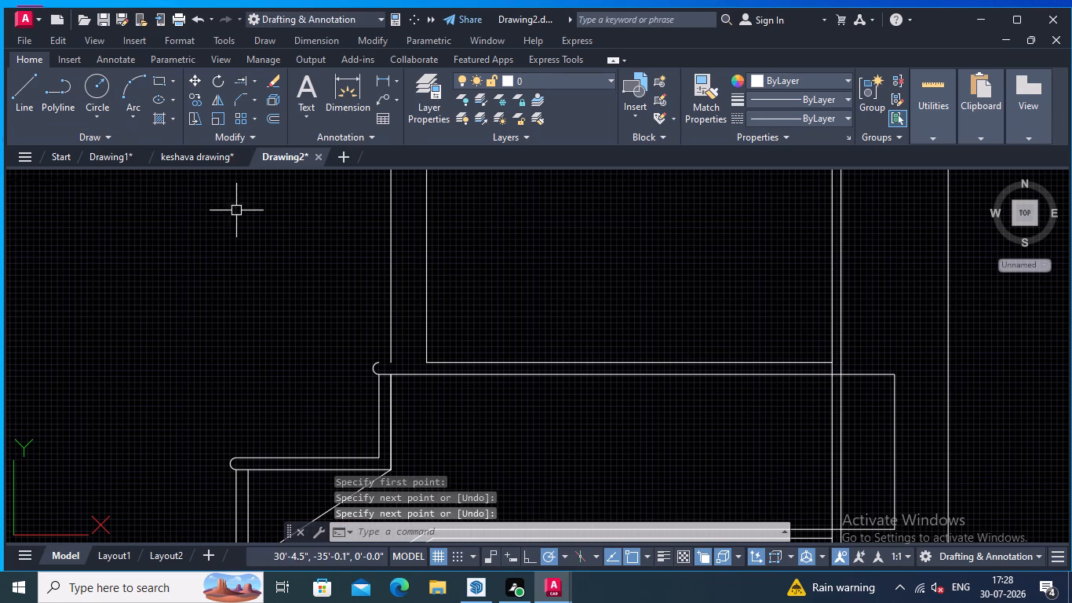
Extend the new landing top line past the vertical element to meet the rounded nosing.
click(242, 79)
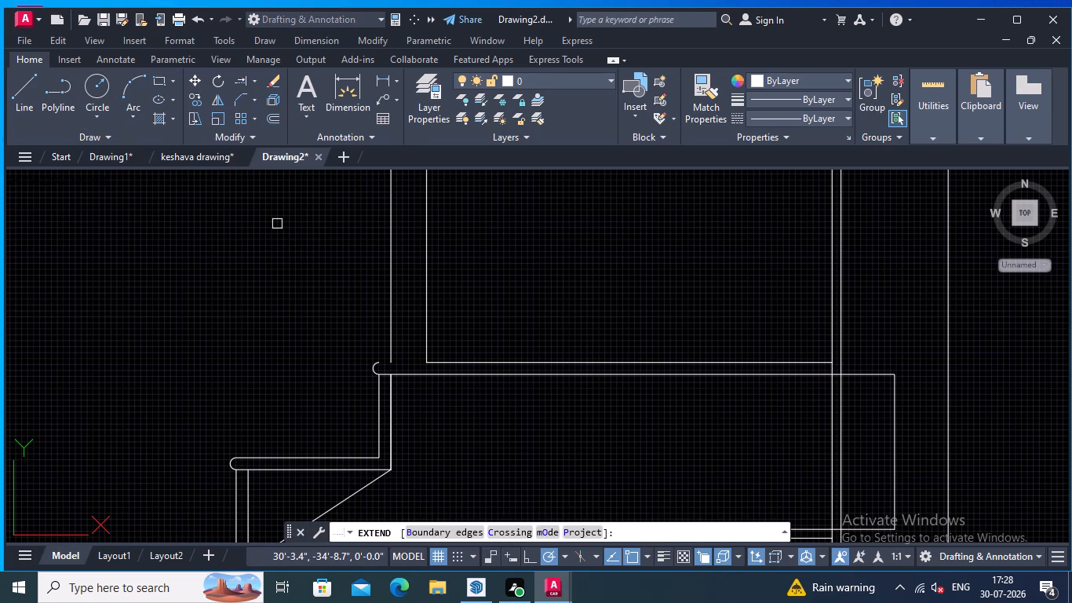
click(450, 367)
click(410, 362)
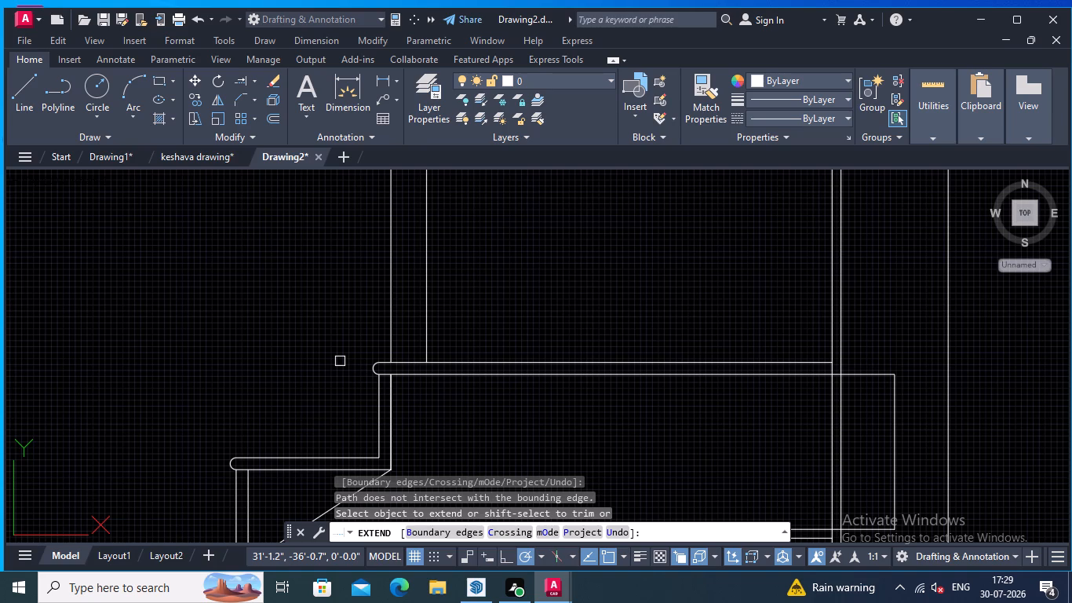
Offset the landing tread's top line upward by 1'.
scroll(487, 357, down, 1)
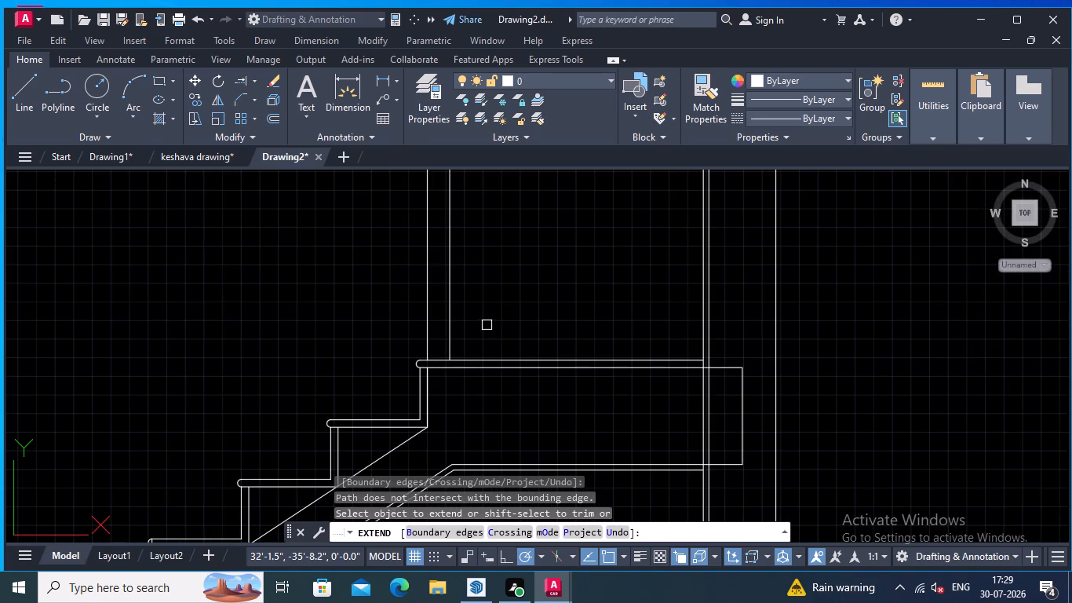
middle_drag(487, 324, 446, 320)
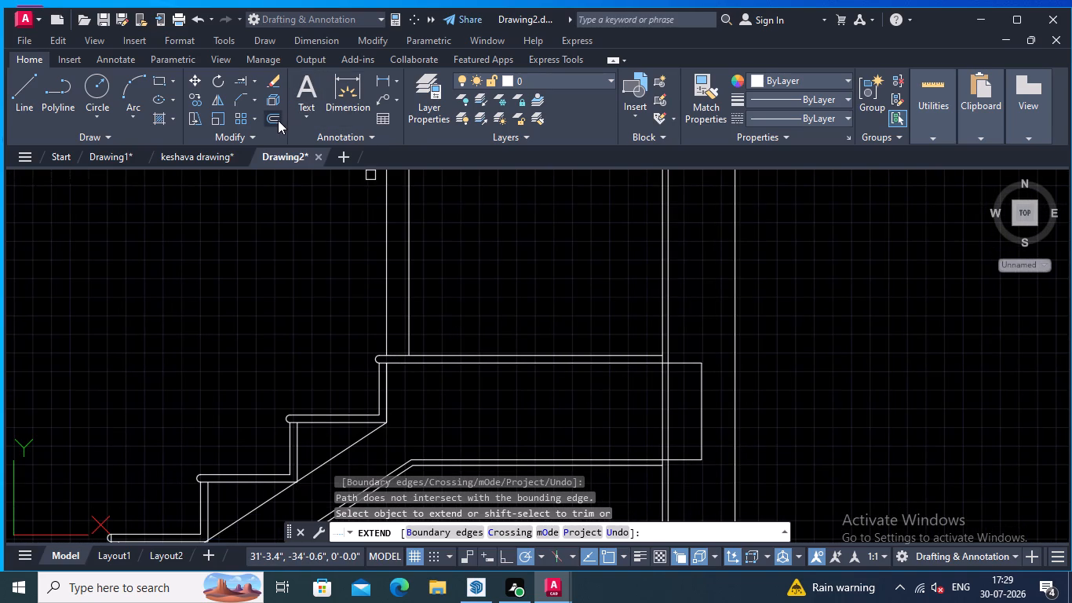
scroll(281, 156, down, 2)
middle_drag(288, 216, 277, 235)
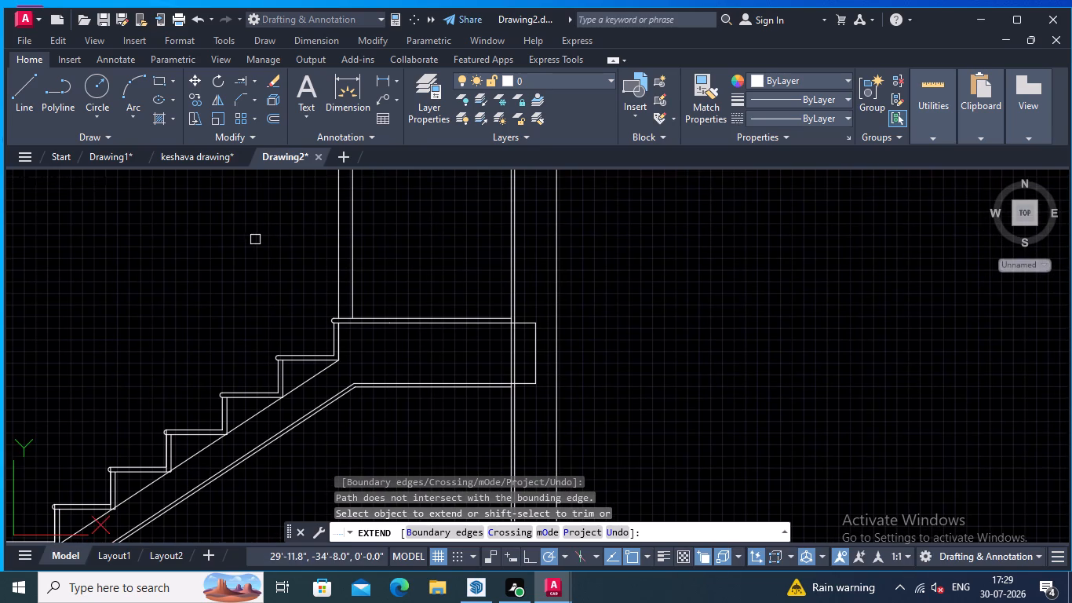
scroll(275, 165, up, 1)
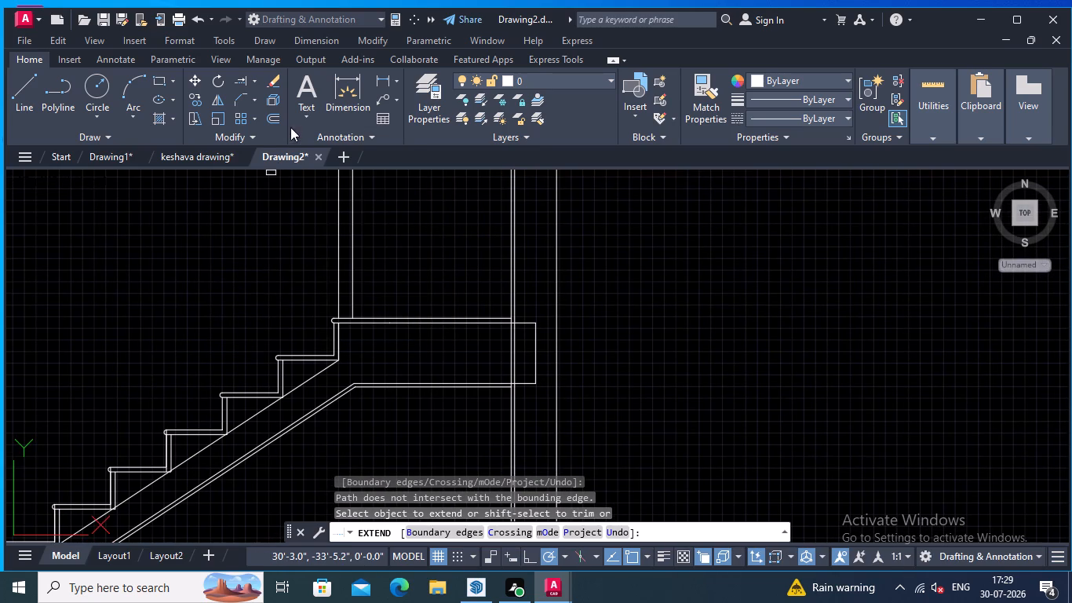
click(275, 115)
scroll(424, 334, up, 1)
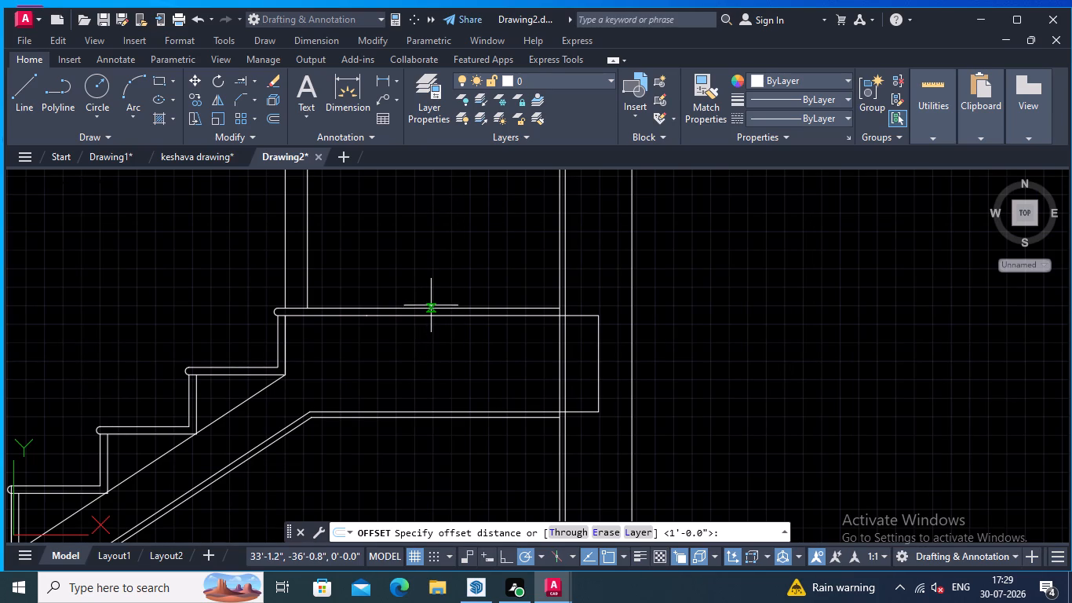
click(436, 308)
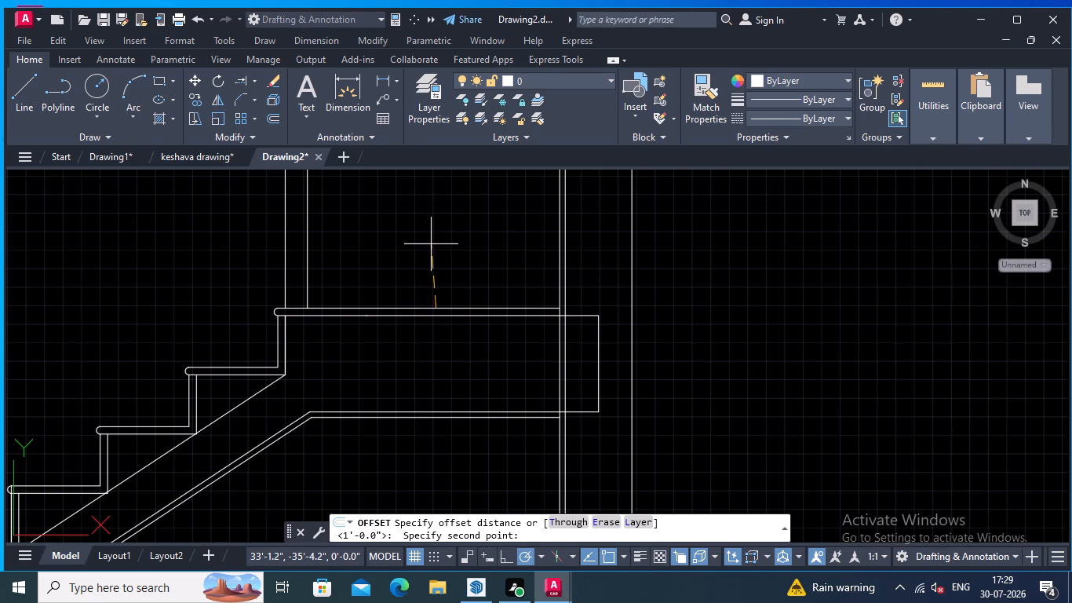
key(1)
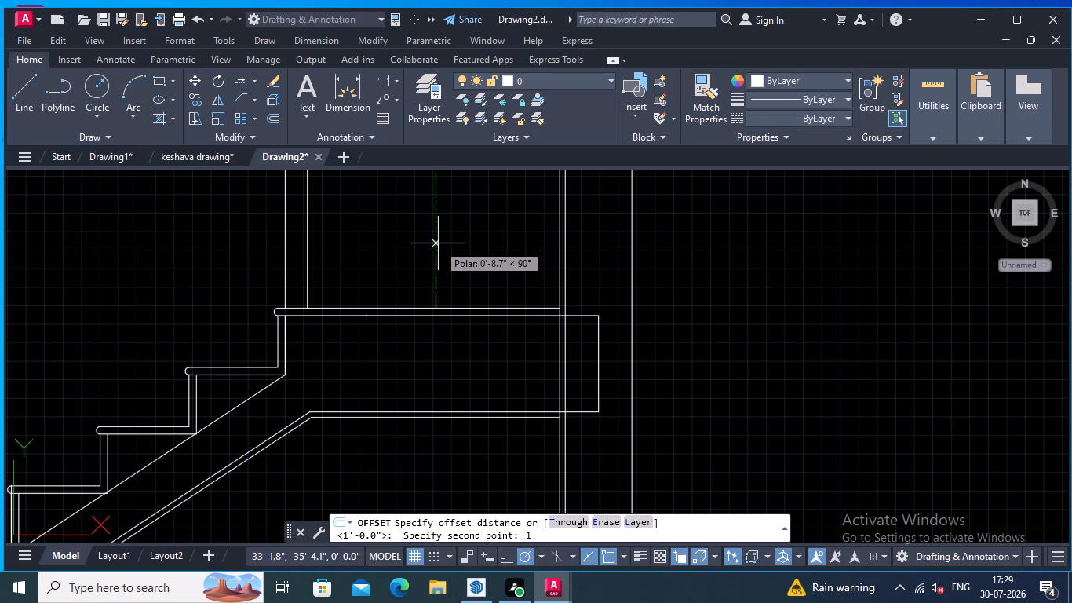
key(apostrophe)
key(Return)
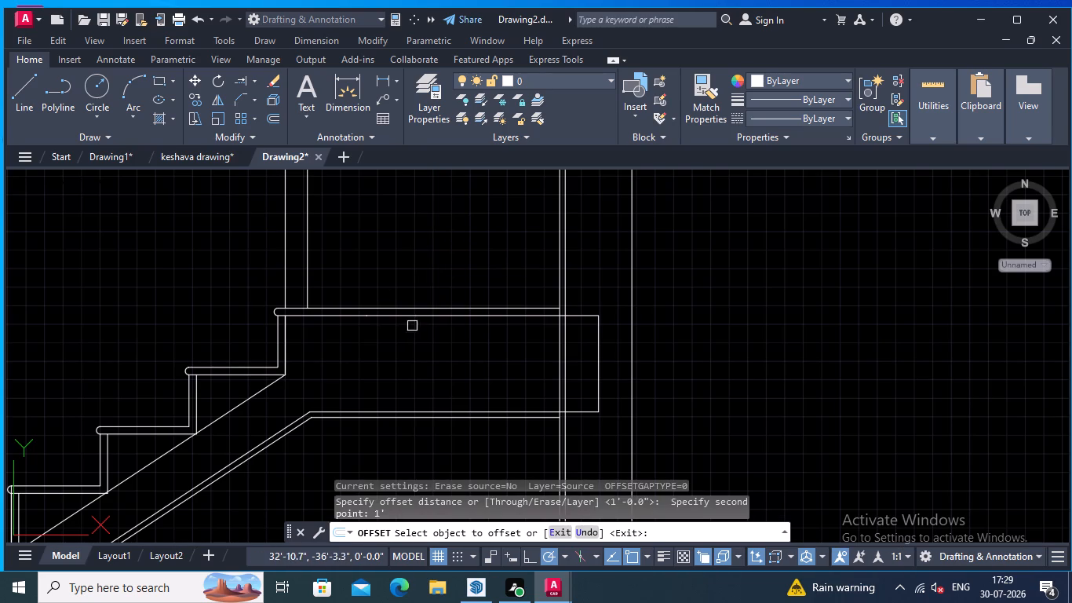
click(414, 307)
click(410, 254)
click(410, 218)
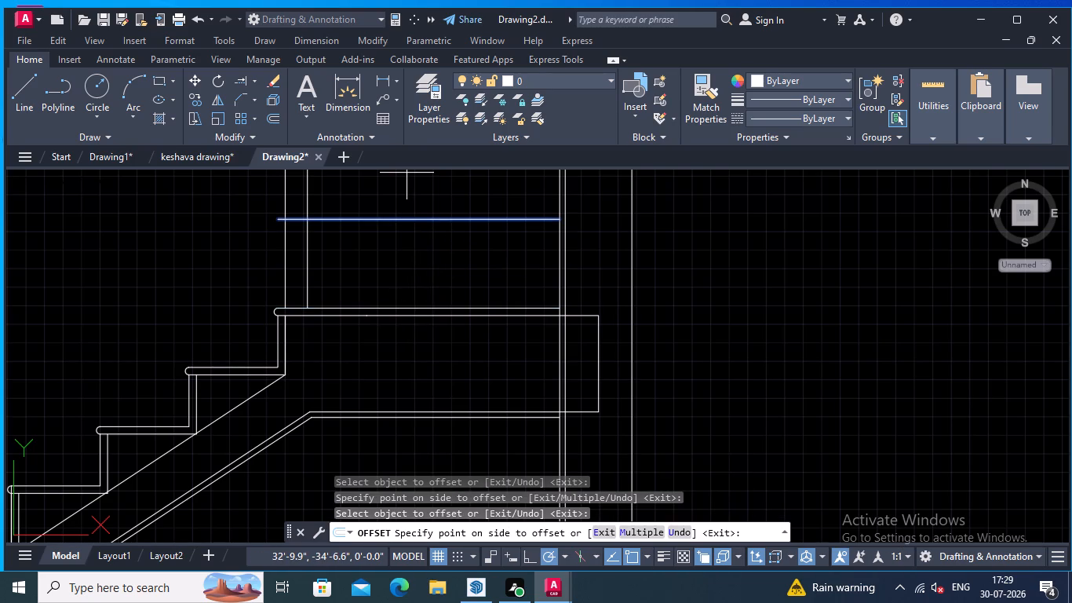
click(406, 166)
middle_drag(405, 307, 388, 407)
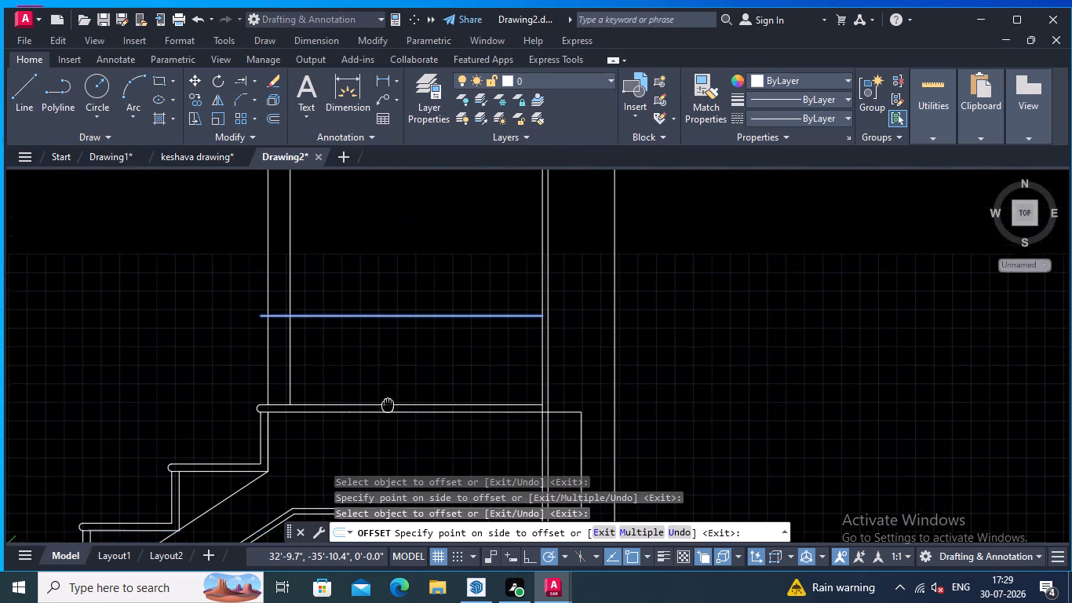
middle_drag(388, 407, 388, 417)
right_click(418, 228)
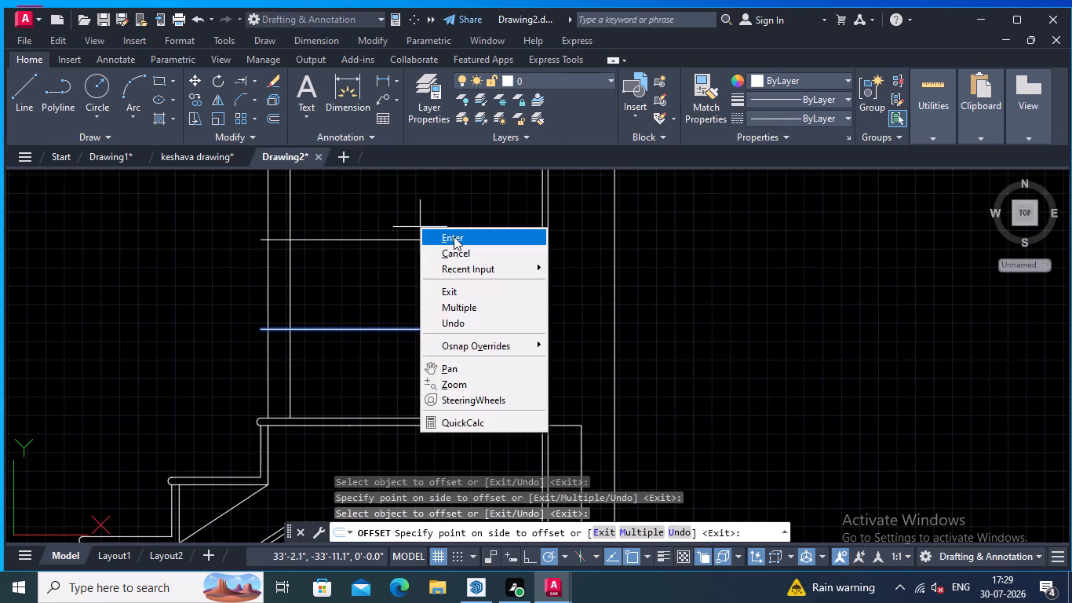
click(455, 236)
Offset the horizontal line above the landing upward three successive times at 1' spacing, reaching 4' above the landing.
right_click(443, 267)
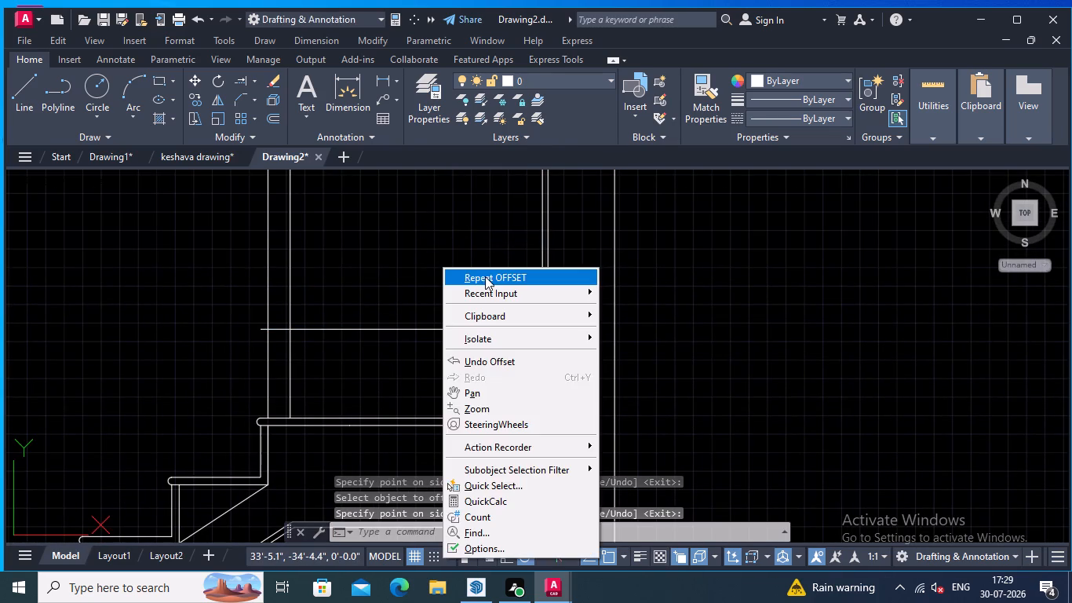
click(487, 272)
click(458, 330)
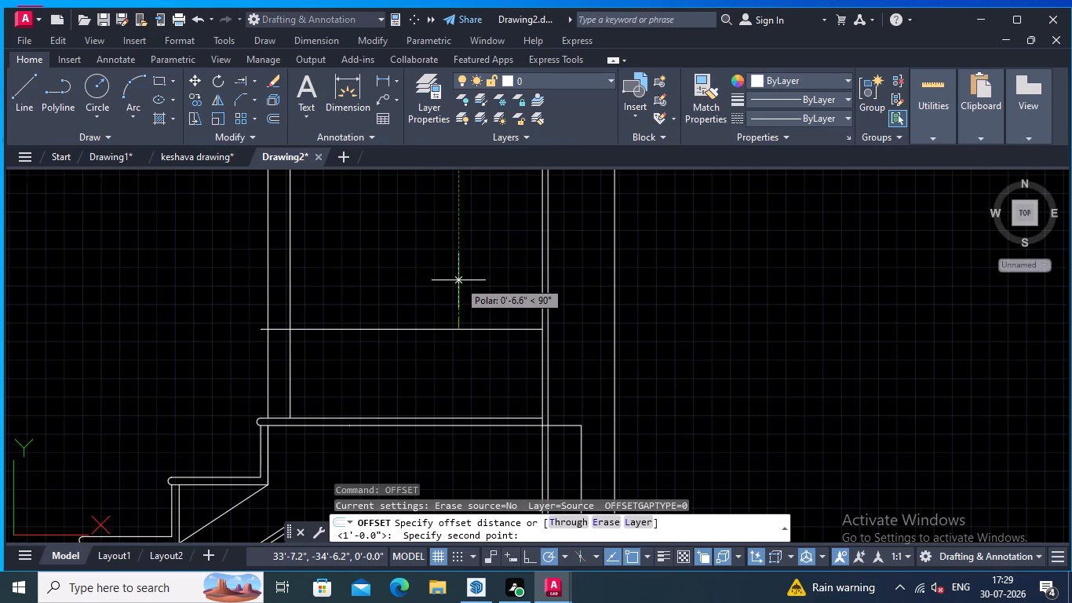
text(1')
key(Return)
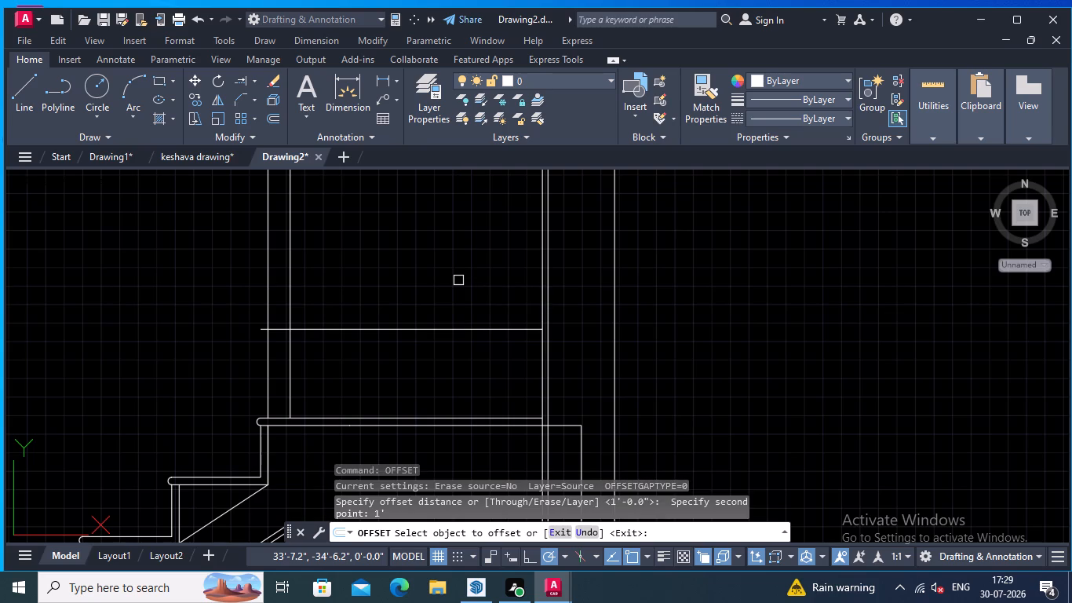
click(425, 330)
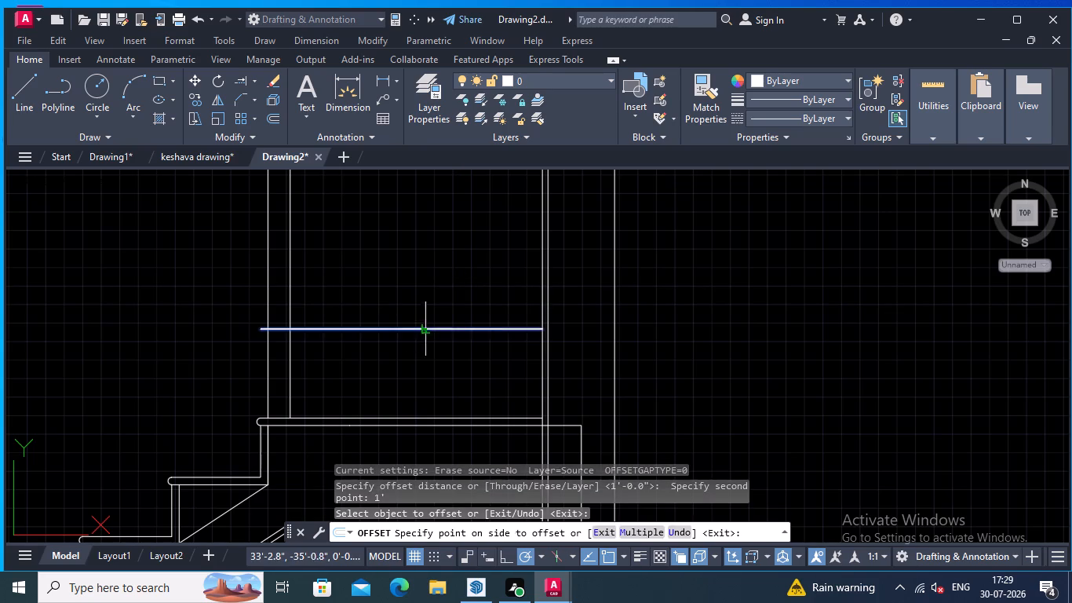
click(425, 279)
click(431, 241)
click(432, 209)
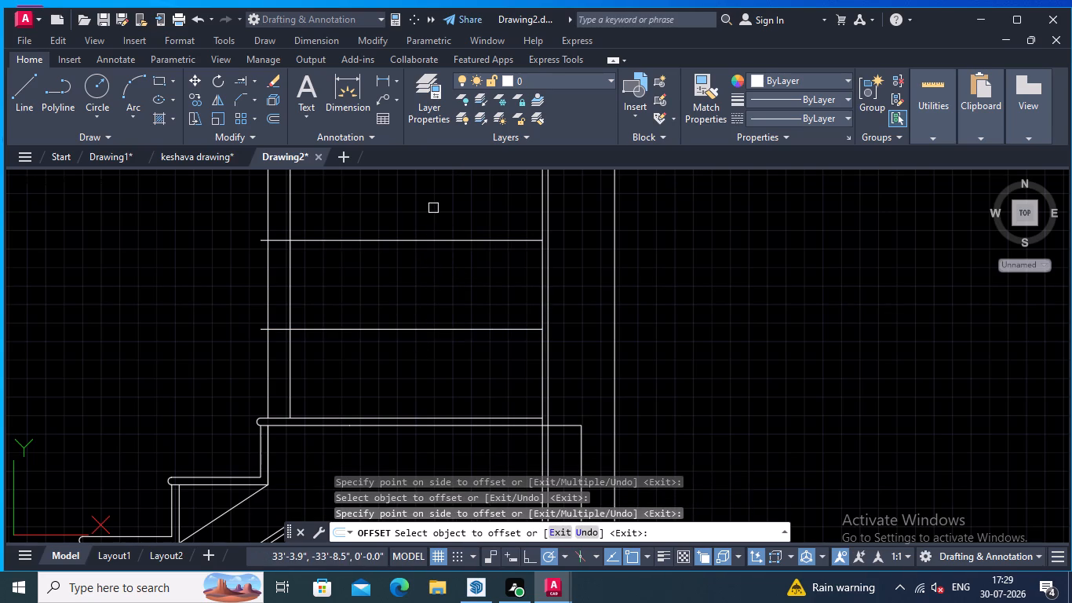
middle_drag(430, 210, 396, 344)
scroll(395, 344, down, 1)
middle_drag(397, 337, 396, 277)
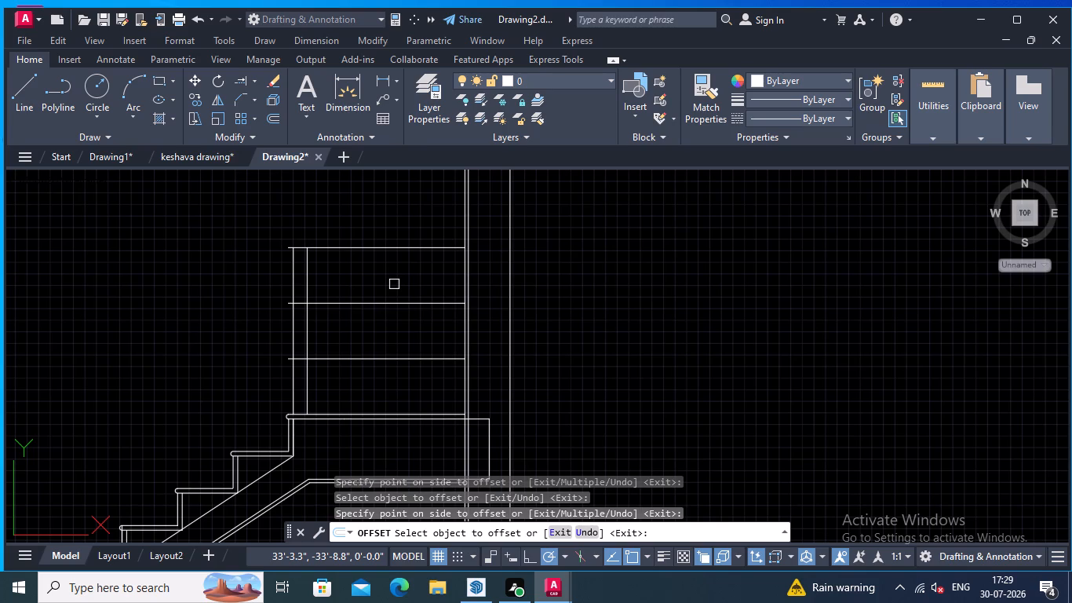
click(407, 243)
click(409, 216)
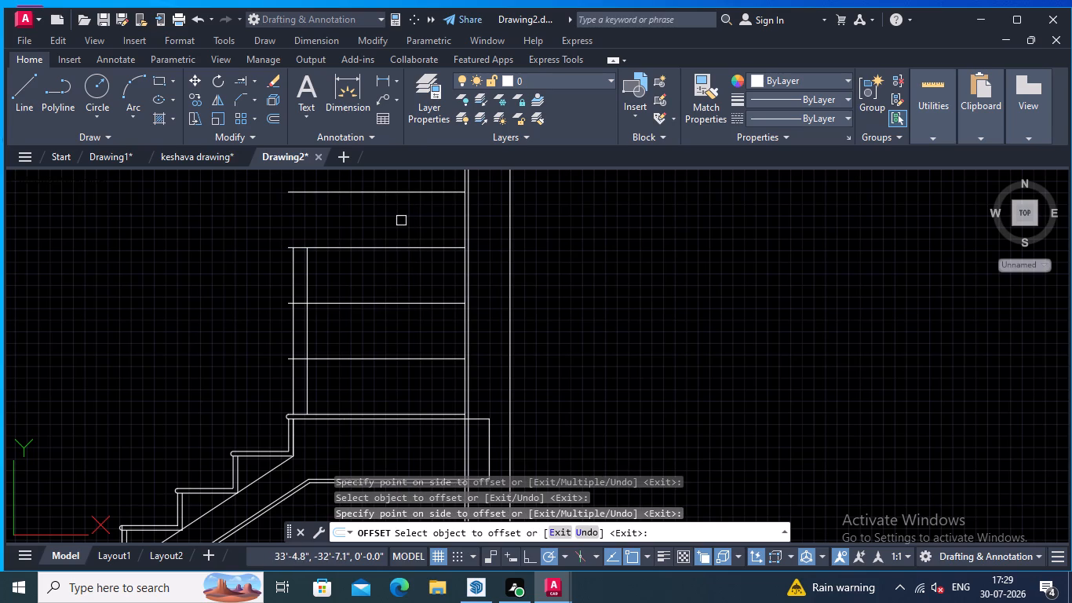
scroll(401, 224, down, 1)
middle_drag(400, 225, 396, 259)
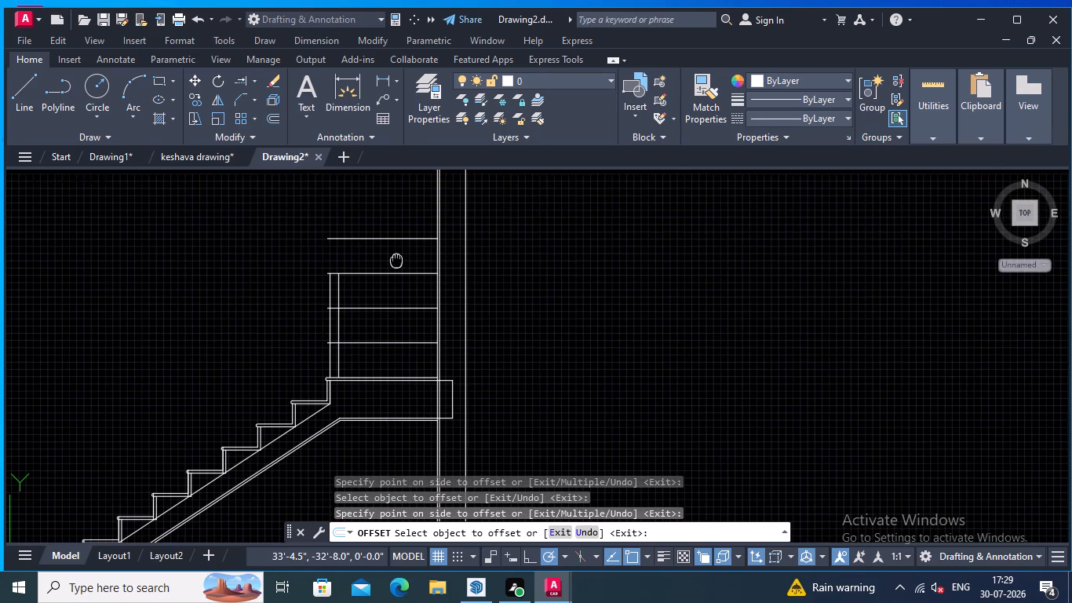
middle_drag(396, 259, 396, 266)
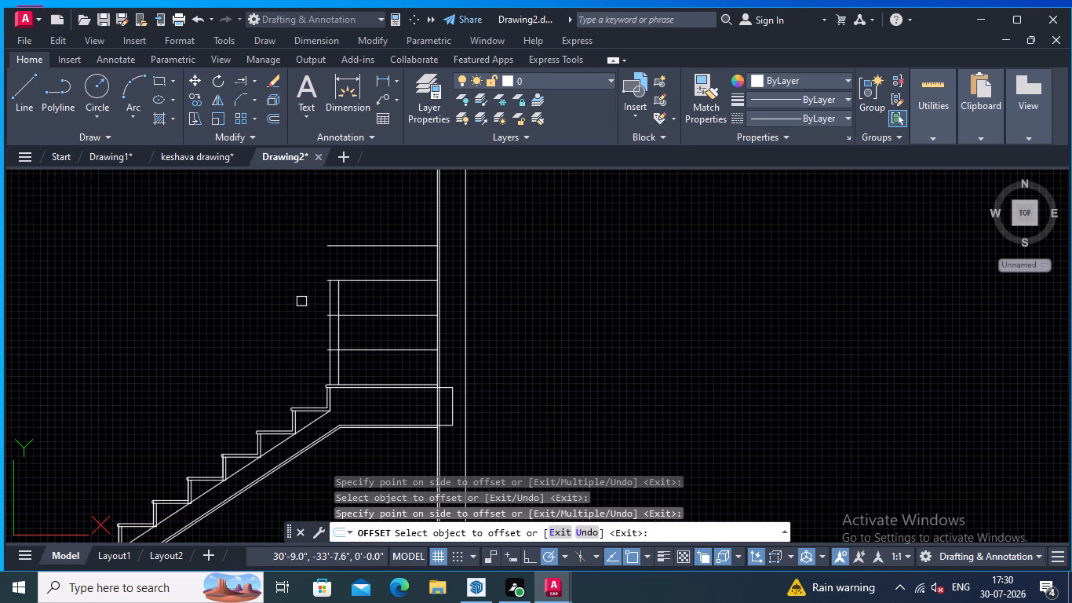
scroll(261, 302, down, 2)
scroll(268, 301, up, 1)
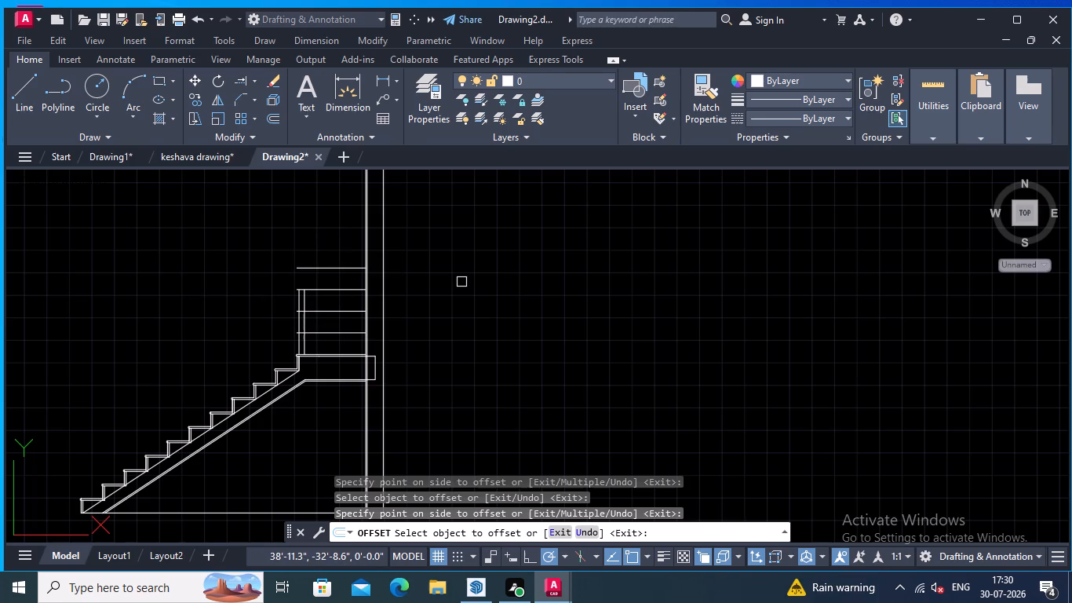
key(Return)
Extend both vertical lines of the 3" wide element on the landing up to the topmost horizontal line.
middle_drag(447, 291, 505, 287)
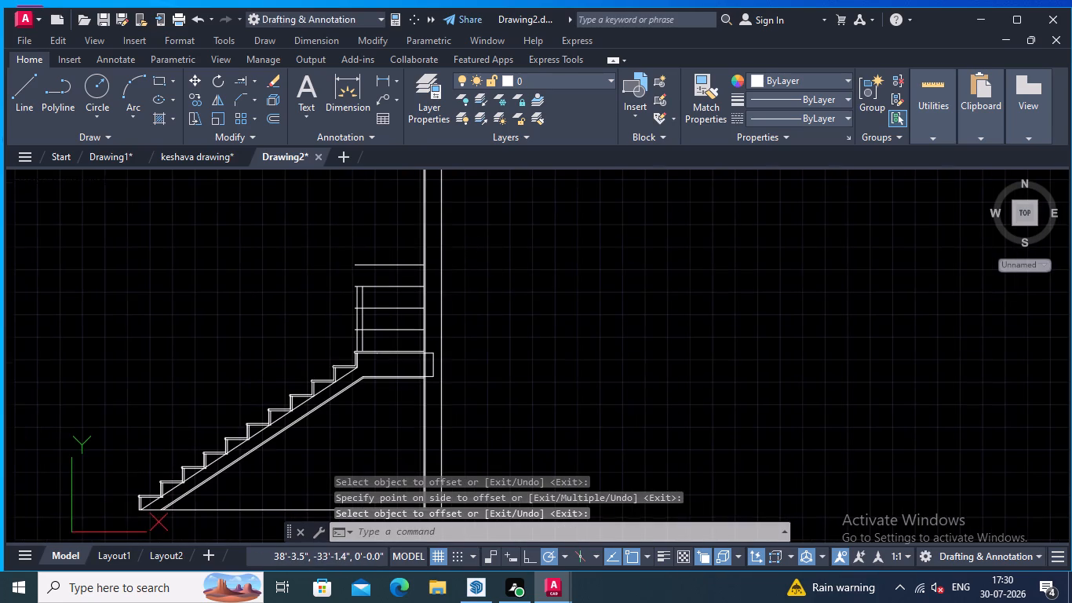
scroll(308, 171, up, 1)
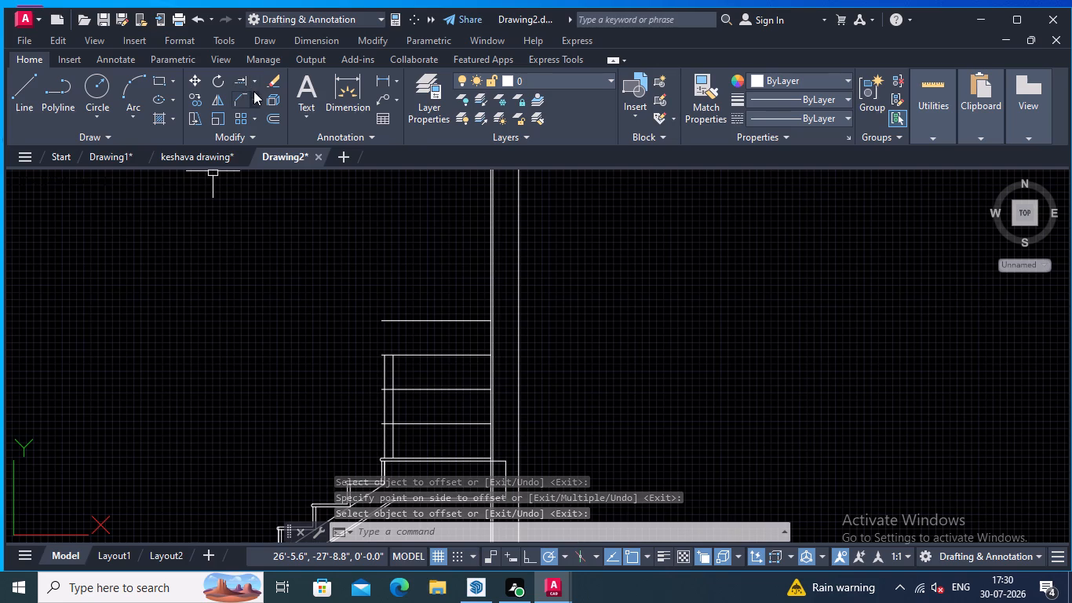
click(242, 79)
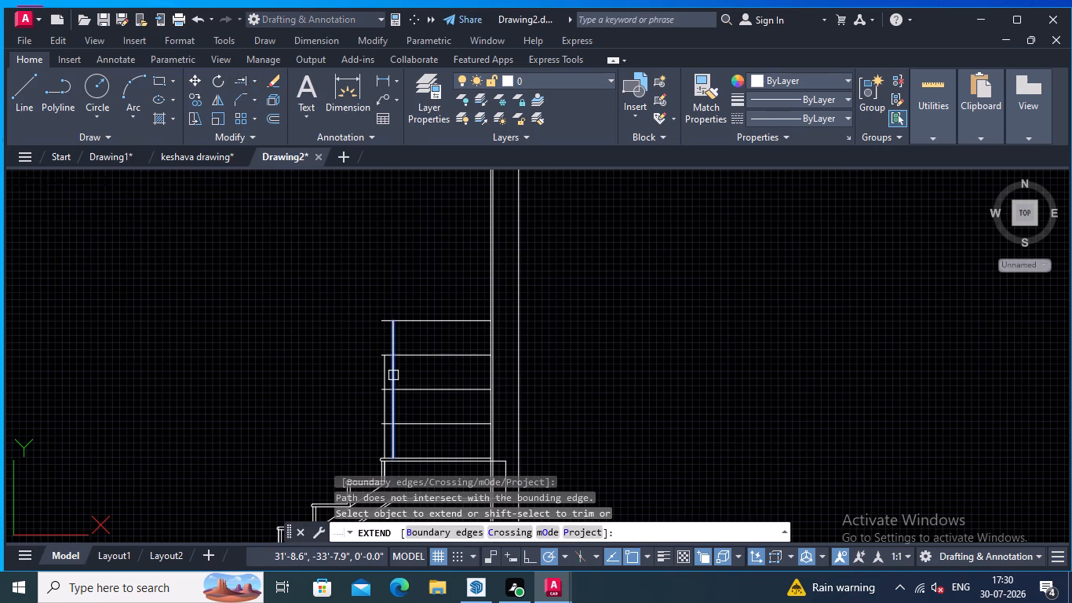
click(393, 375)
click(382, 375)
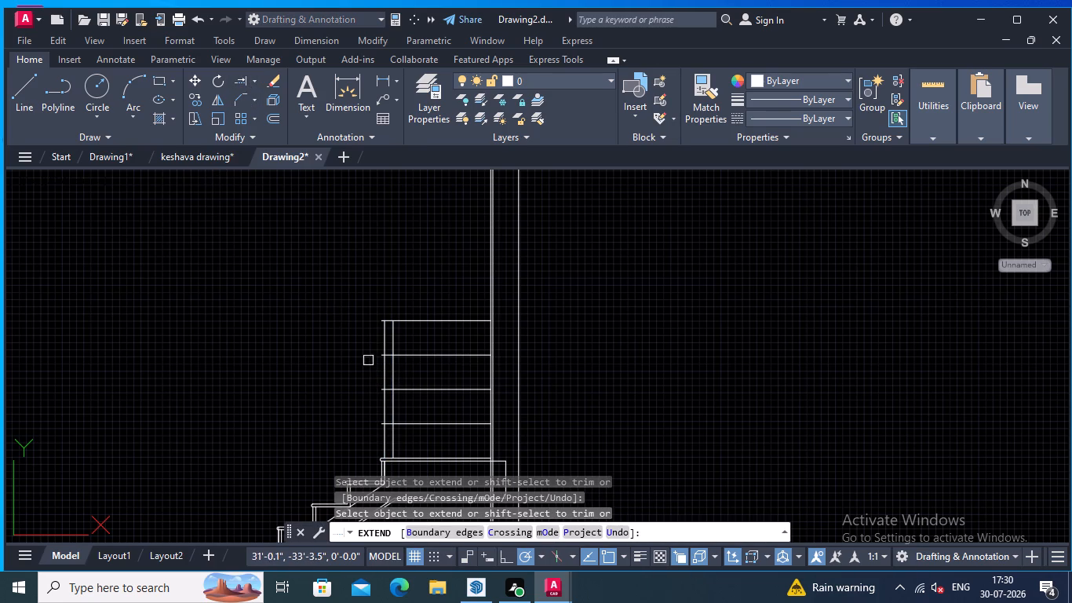
middle_drag(355, 323, 360, 239)
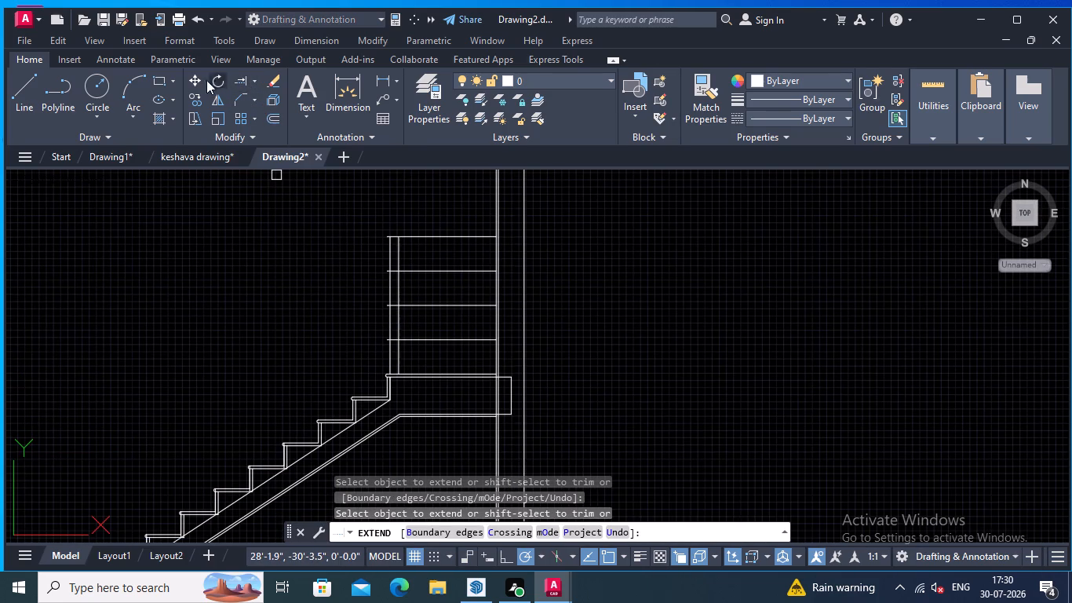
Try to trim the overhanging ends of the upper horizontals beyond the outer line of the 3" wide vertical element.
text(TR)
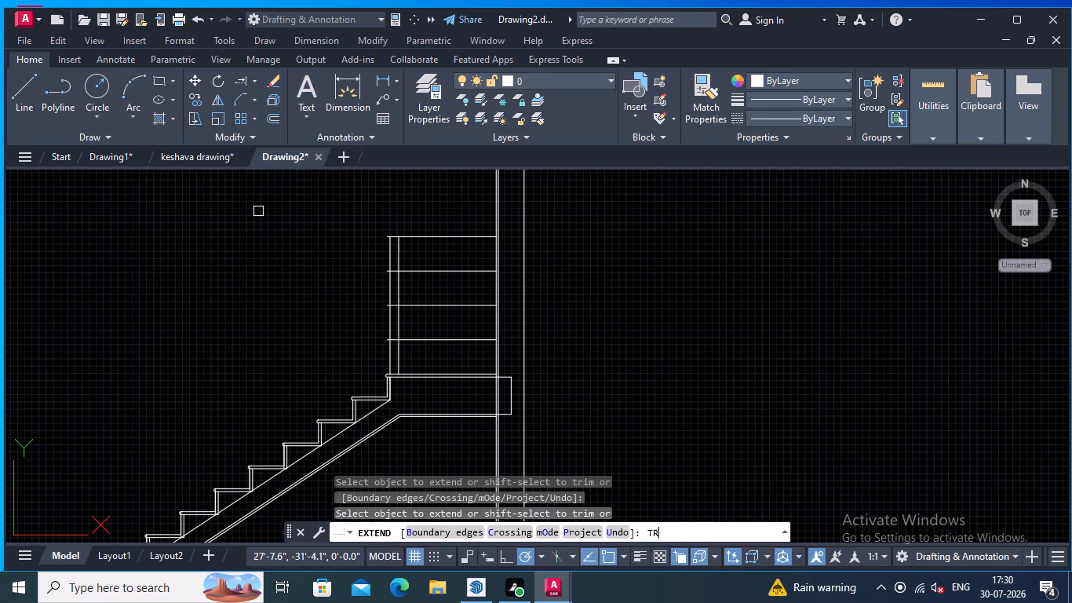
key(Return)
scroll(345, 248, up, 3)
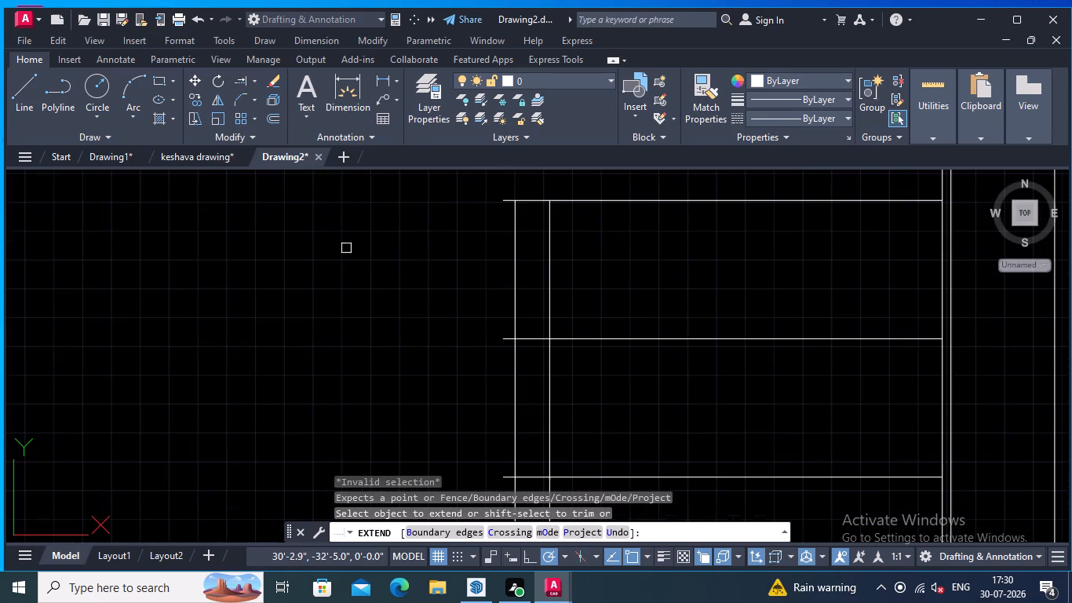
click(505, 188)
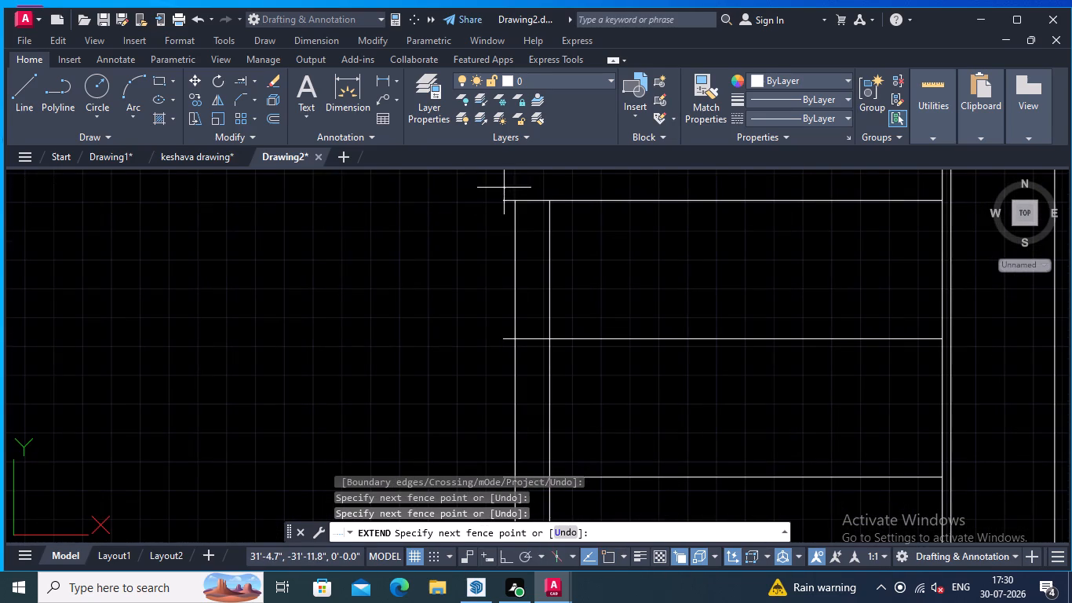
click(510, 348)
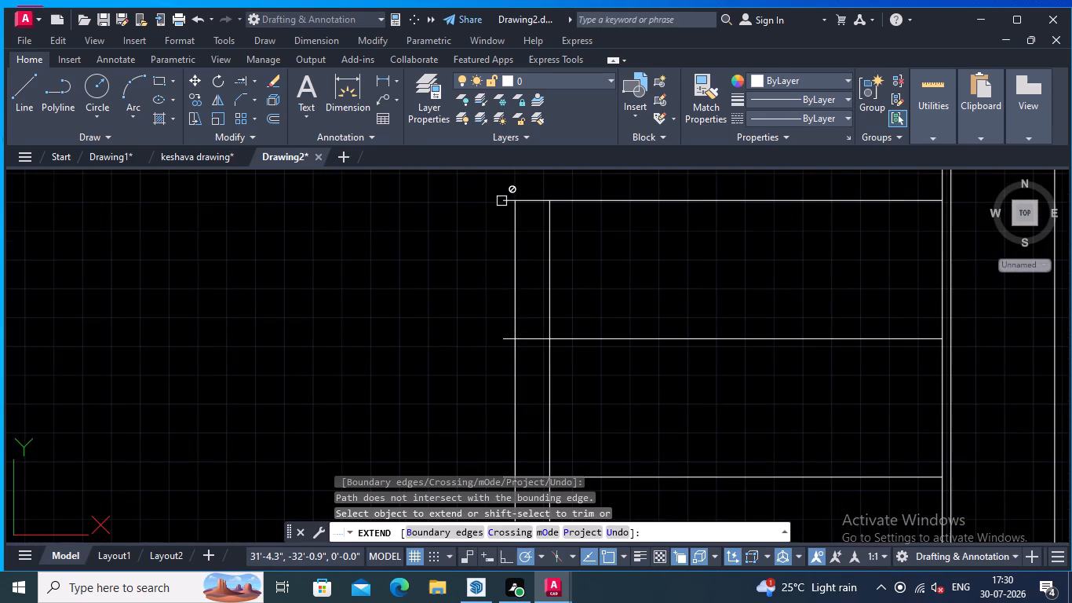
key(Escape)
Delete the four 1'-spaced horizontal lines above the landing.
scroll(490, 221, up, 1)
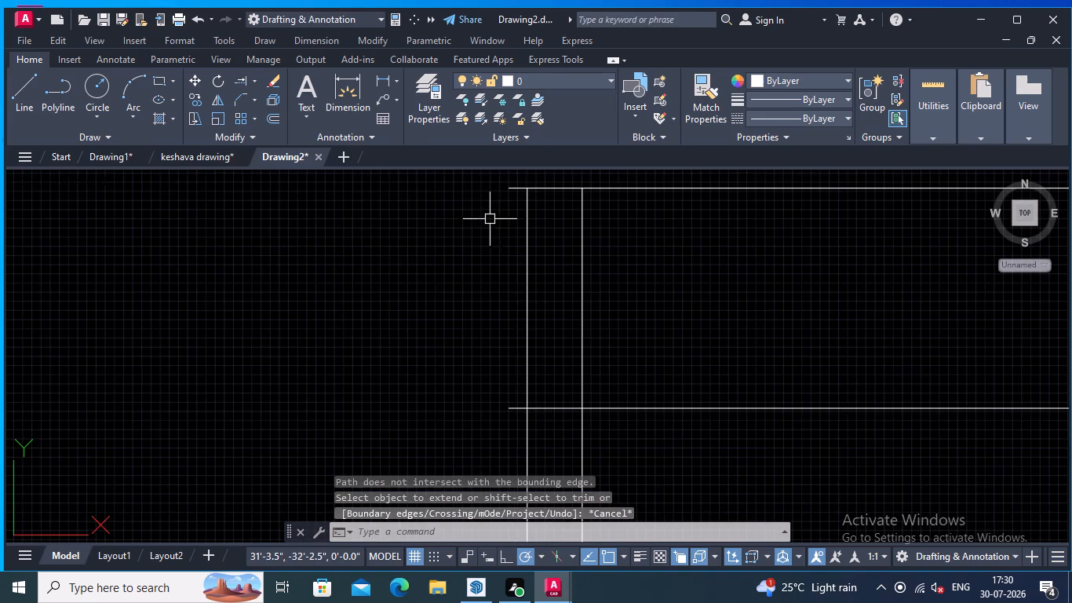
middle_drag(468, 223, 432, 278)
scroll(433, 276, up, 1)
scroll(466, 269, down, 2)
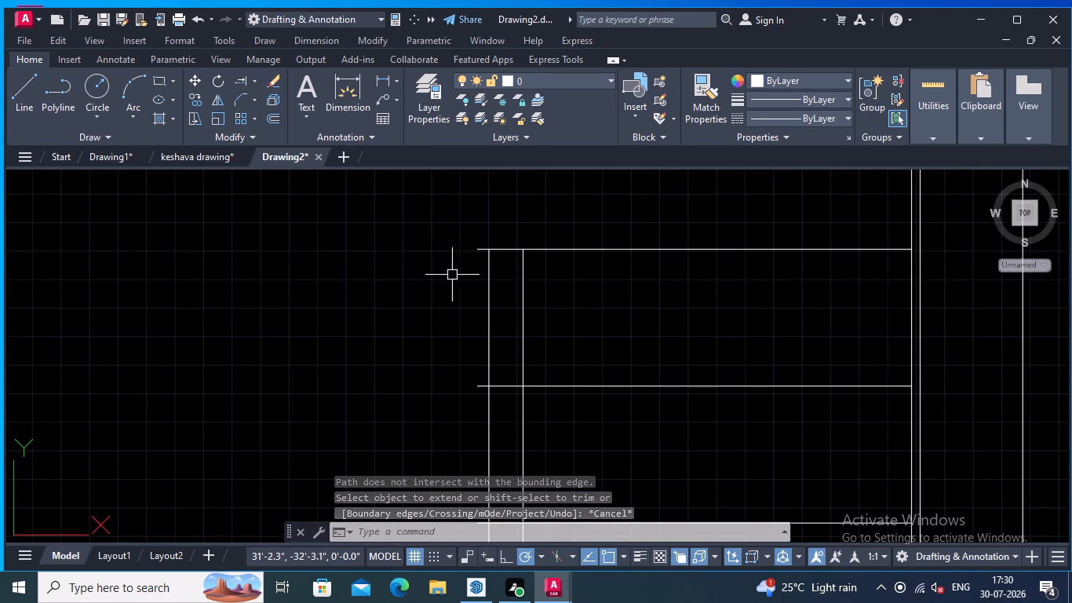
click(580, 250)
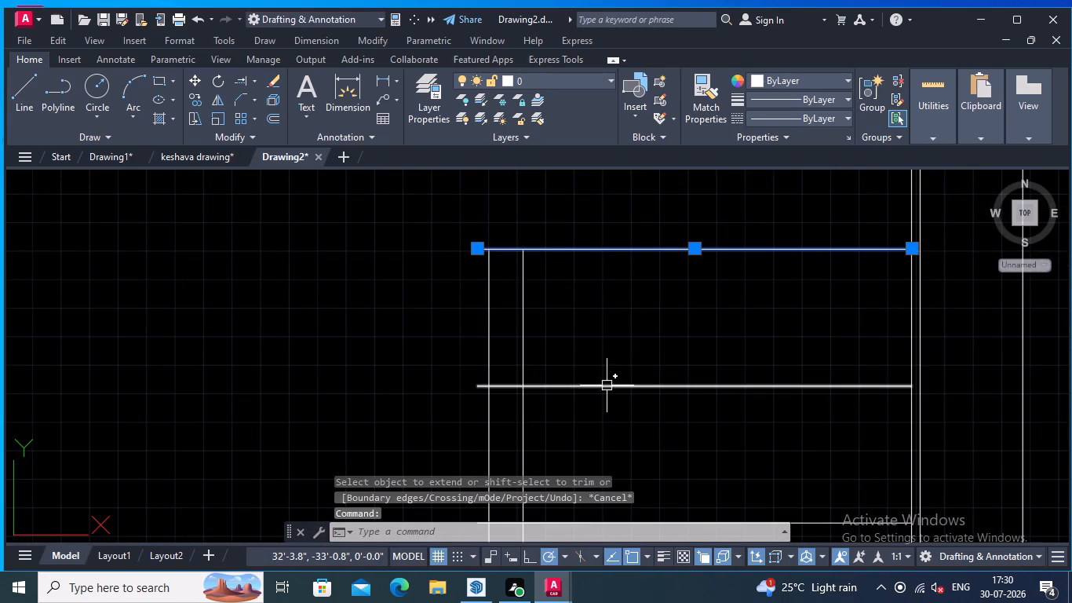
click(614, 388)
scroll(612, 362, down, 1)
middle_drag(611, 359, 608, 227)
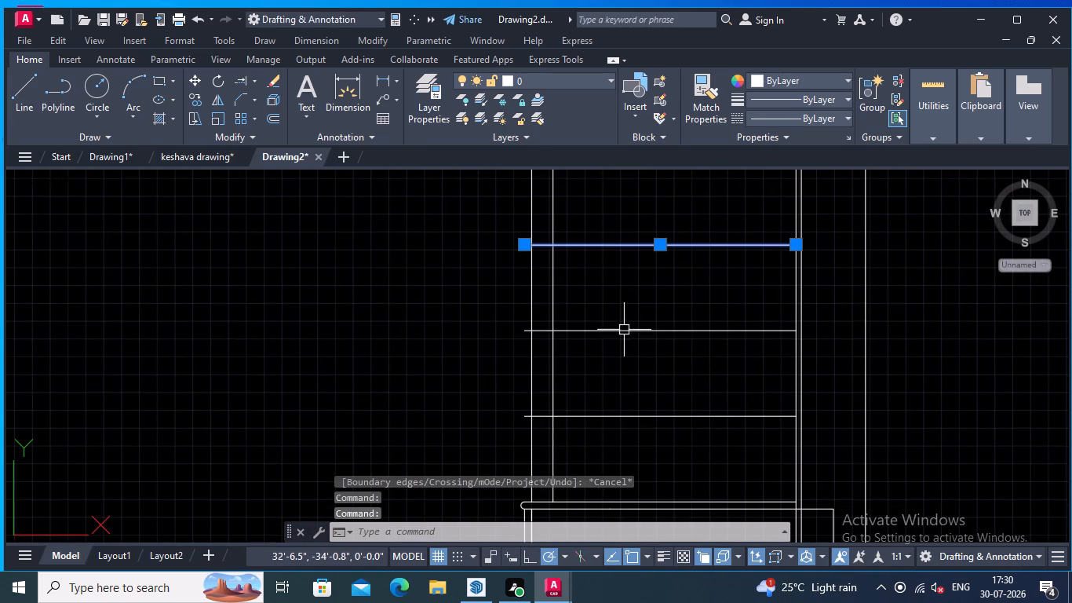
click(624, 329)
click(613, 418)
middle_drag(602, 364, 607, 362)
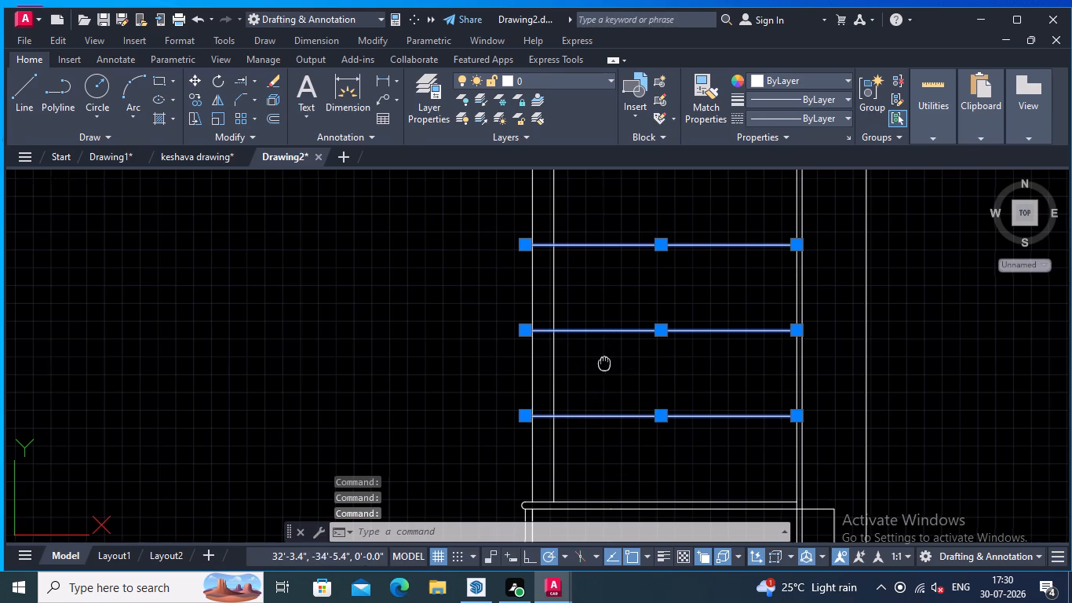
middle_drag(607, 362, 611, 298)
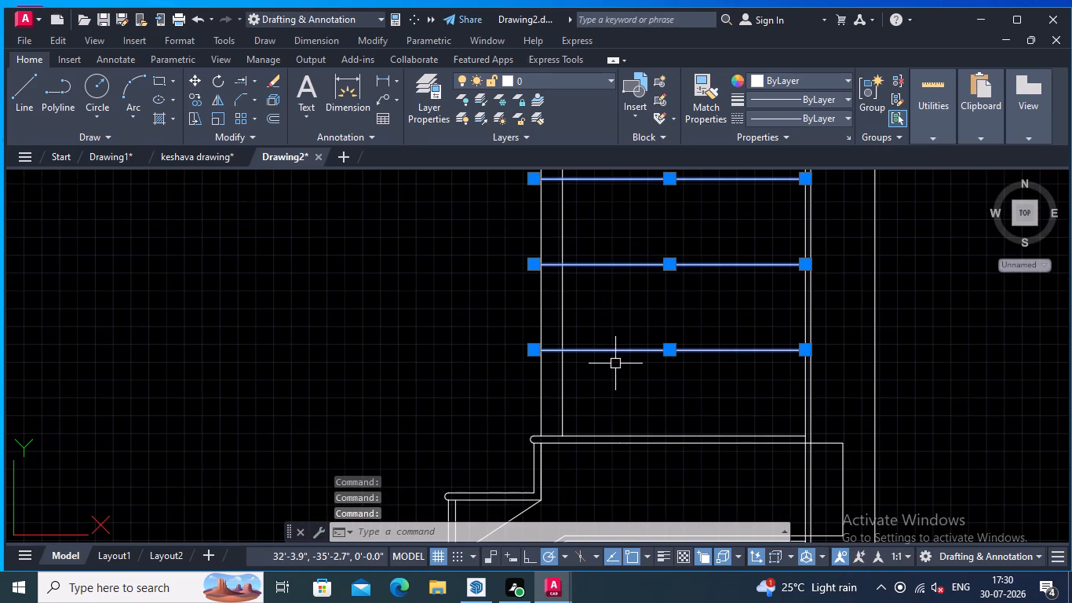
key(Delete)
Draw a horizontal line from the top end of the vertical element's outer line across to the wall's near face.
middle_drag(711, 404, 677, 506)
scroll(654, 393, down, 2)
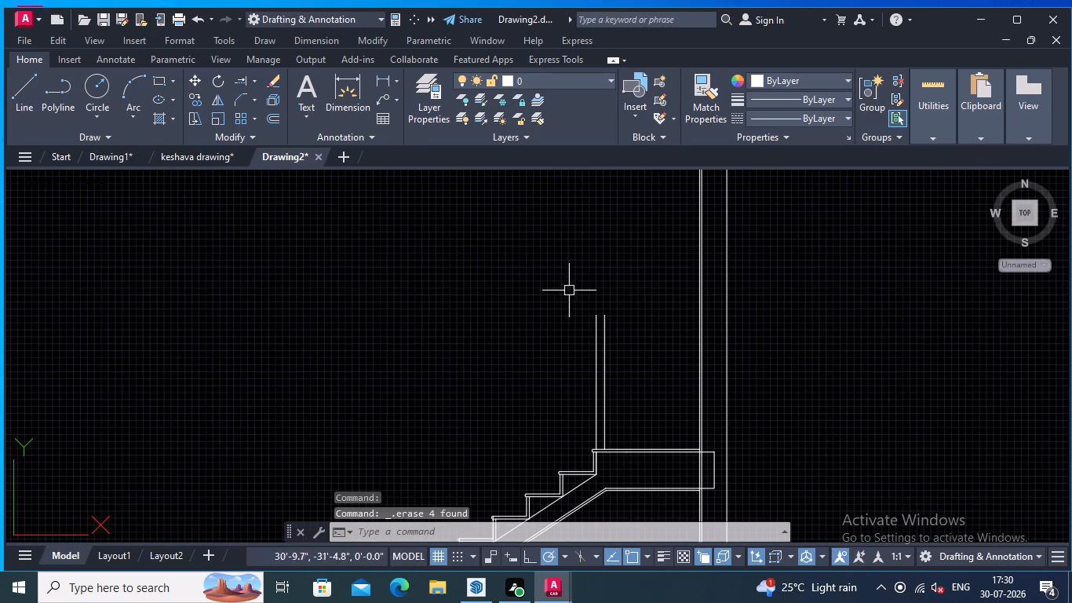
click(26, 79)
scroll(599, 327, up, 1)
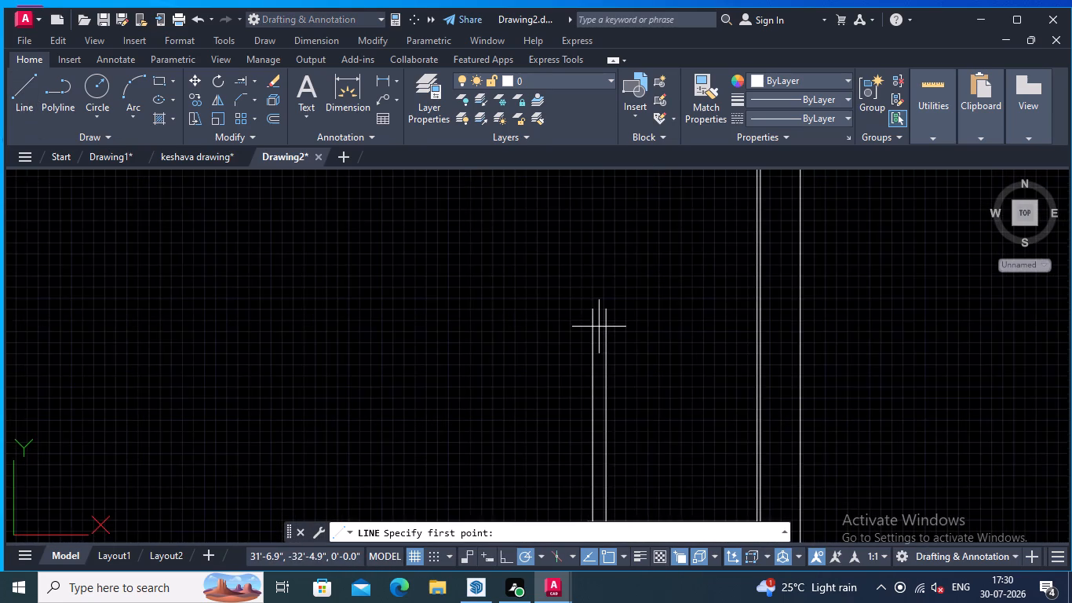
middle_drag(599, 327, 522, 319)
scroll(518, 308, up, 2)
click(504, 294)
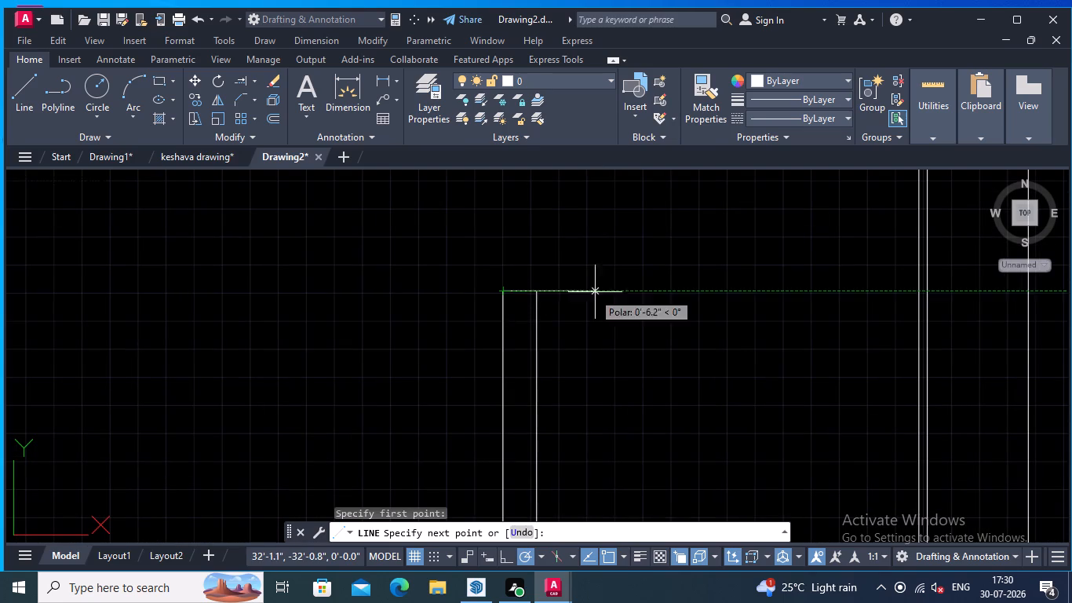
click(919, 289)
key(Return)
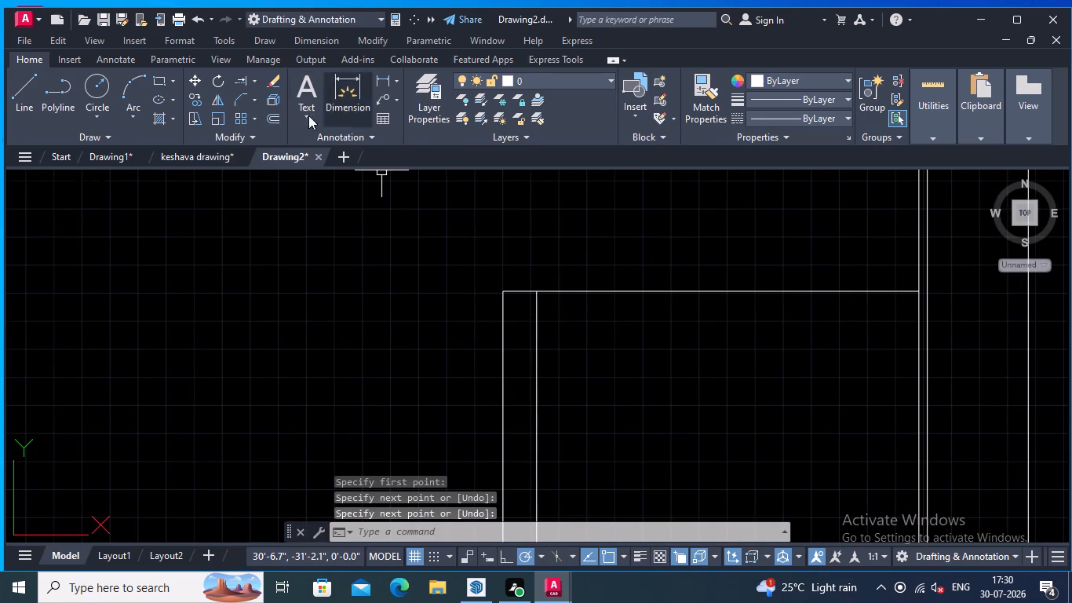
Offset the new top horizontal line downward three successive times at 1' spacing.
click(279, 116)
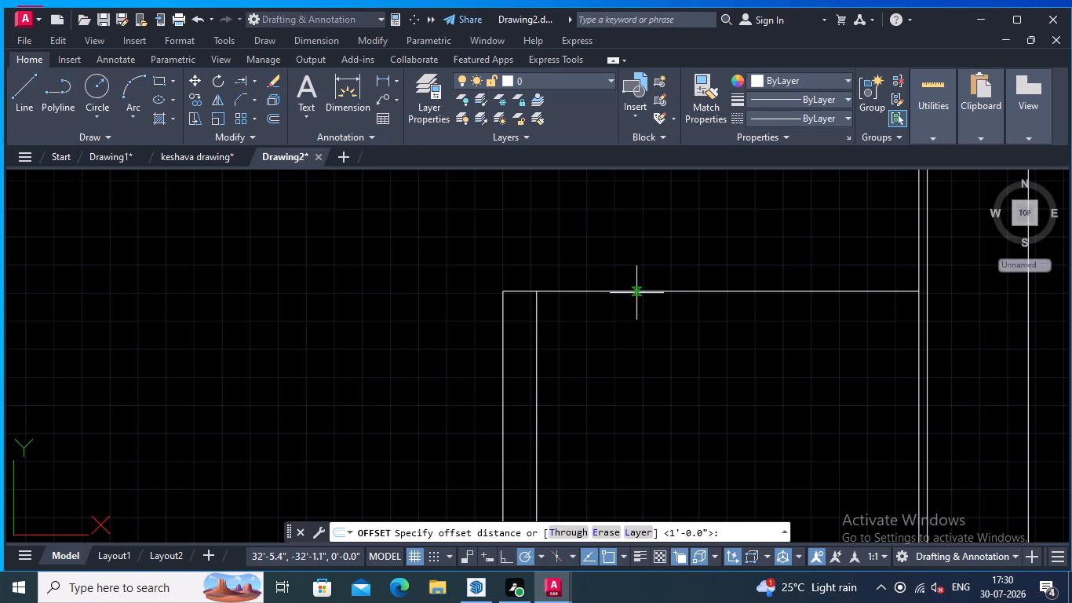
click(636, 291)
text(1')
key(Return)
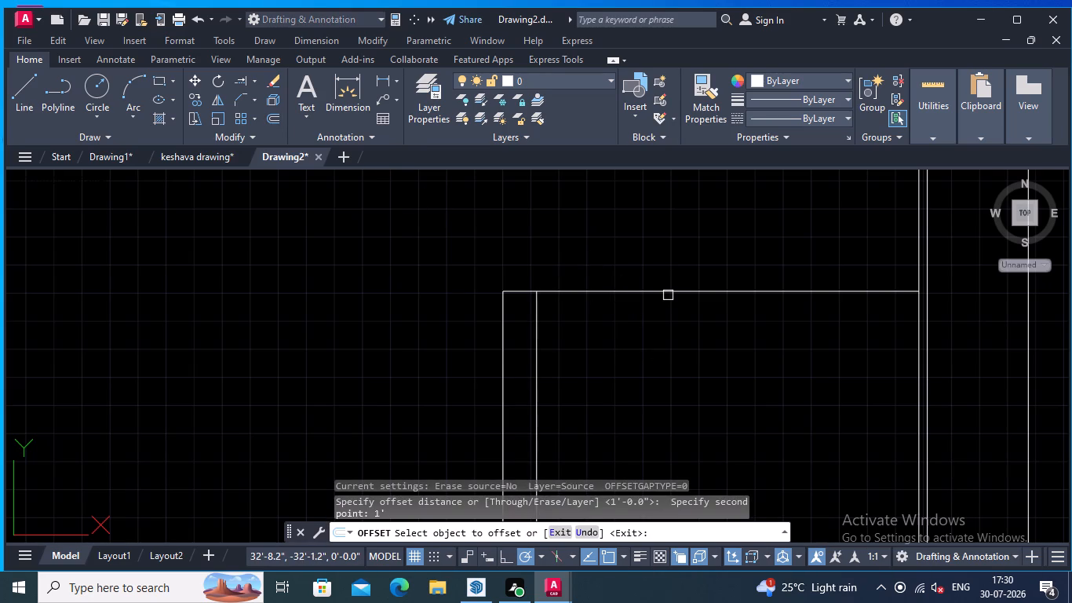
click(668, 294)
click(690, 381)
click(681, 425)
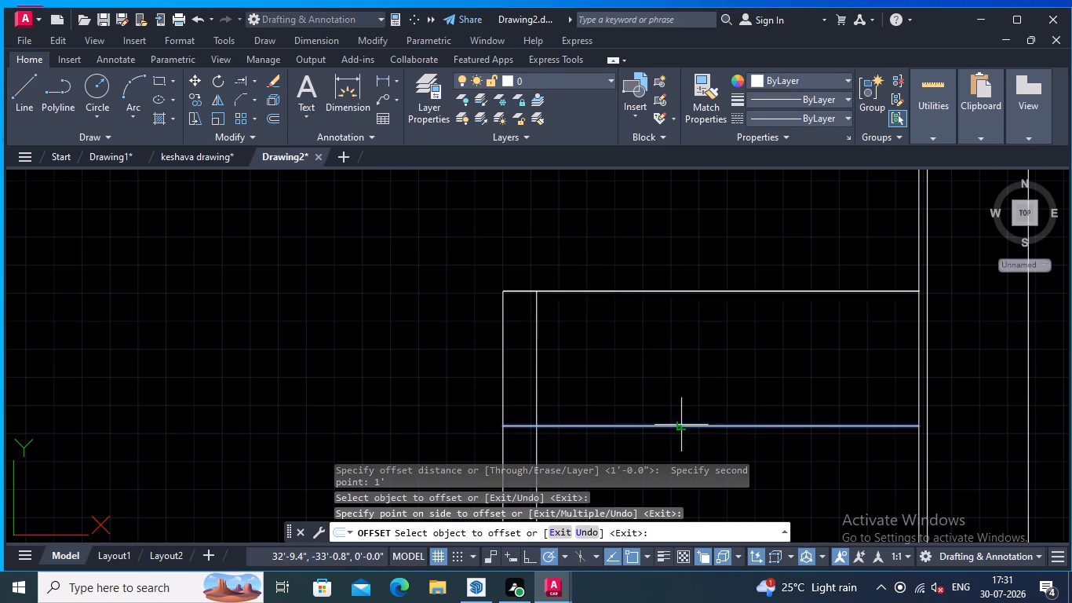
click(674, 471)
scroll(677, 465, down, 2)
middle_drag(677, 463, 664, 375)
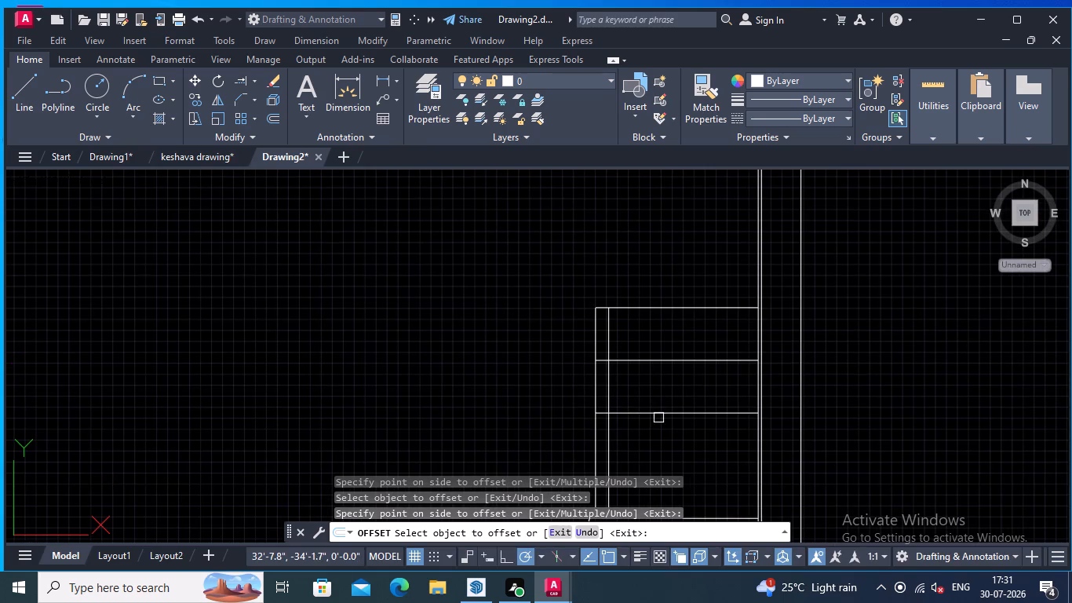
scroll(656, 416, down, 2)
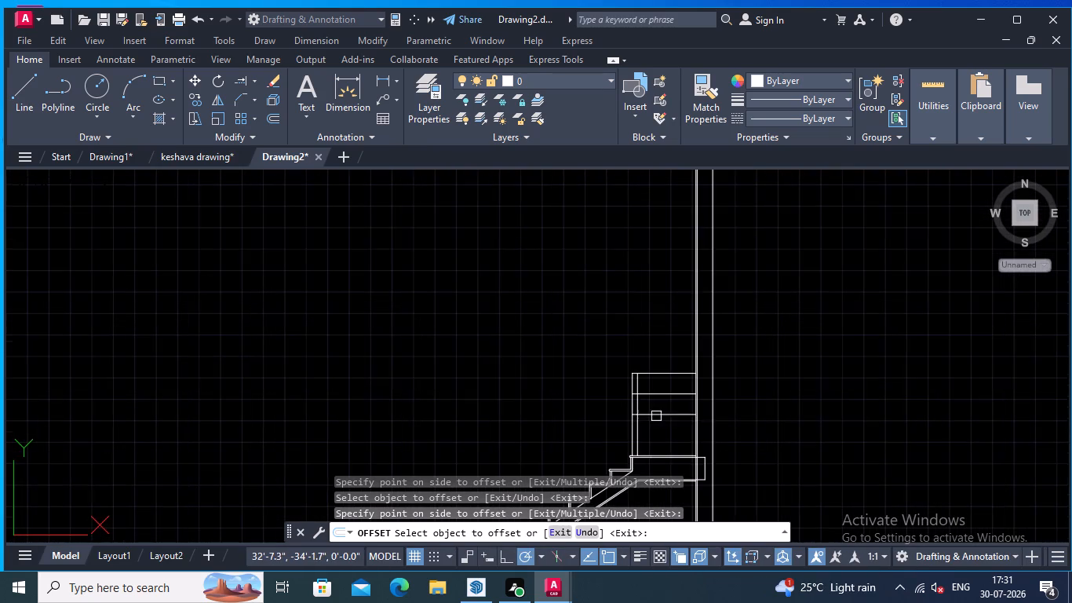
middle_drag(650, 420, 620, 335)
scroll(620, 342, up, 2)
click(636, 312)
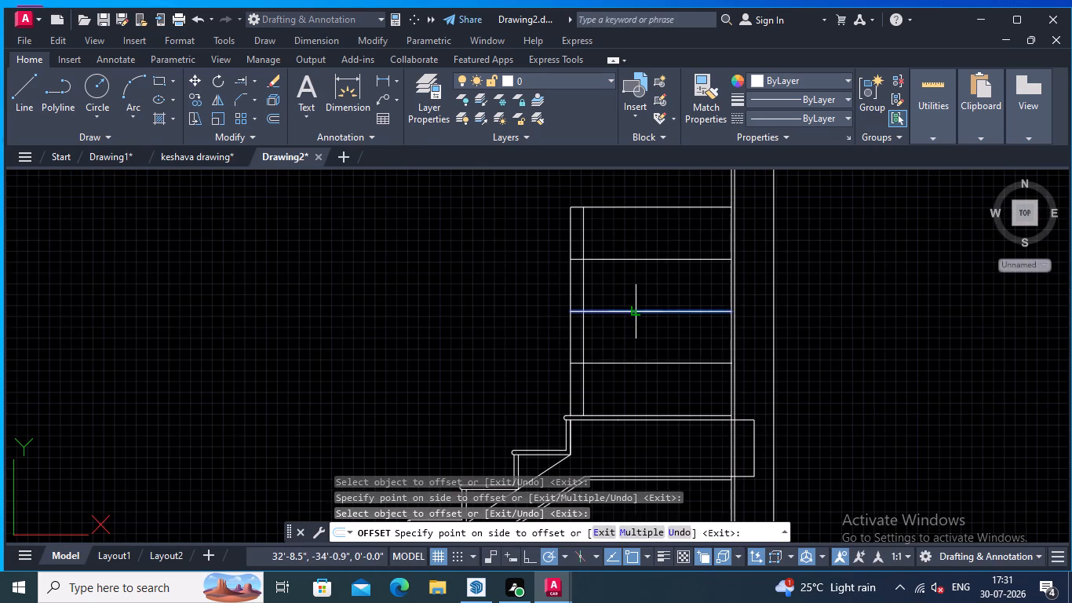
click(644, 356)
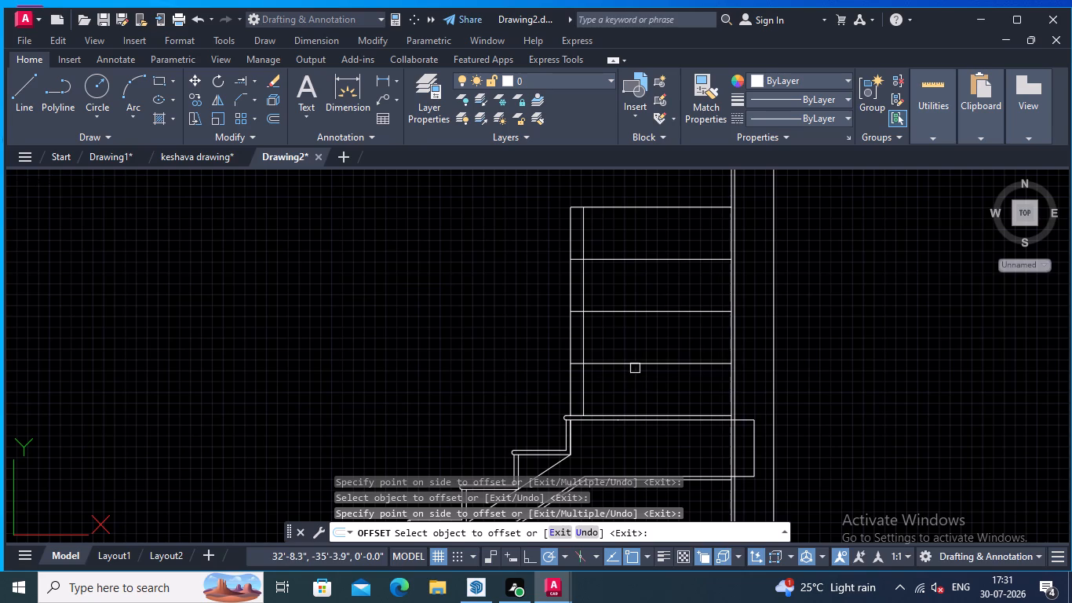
key(Escape)
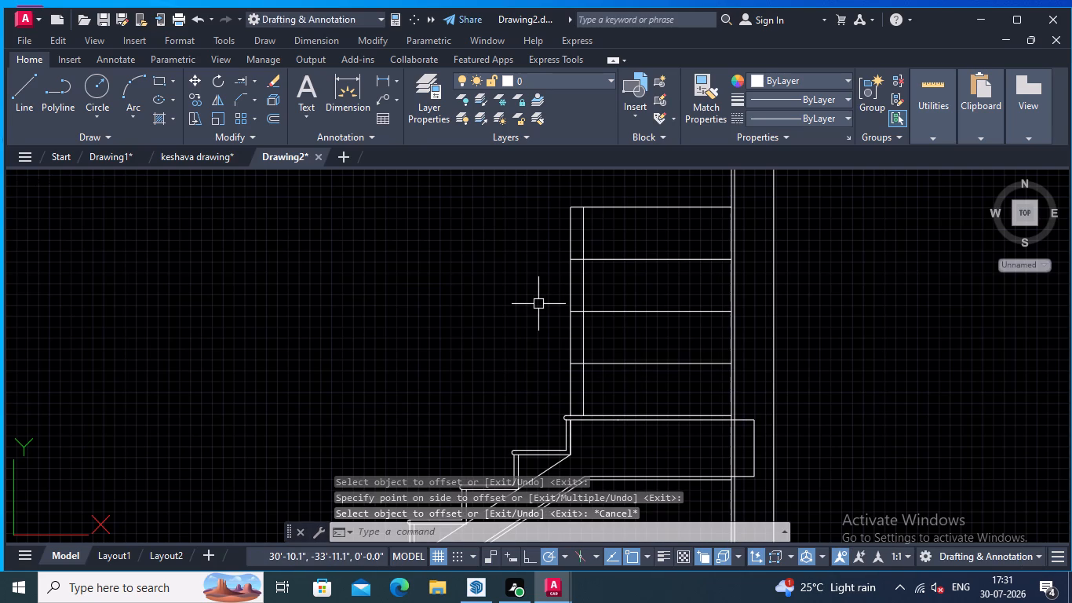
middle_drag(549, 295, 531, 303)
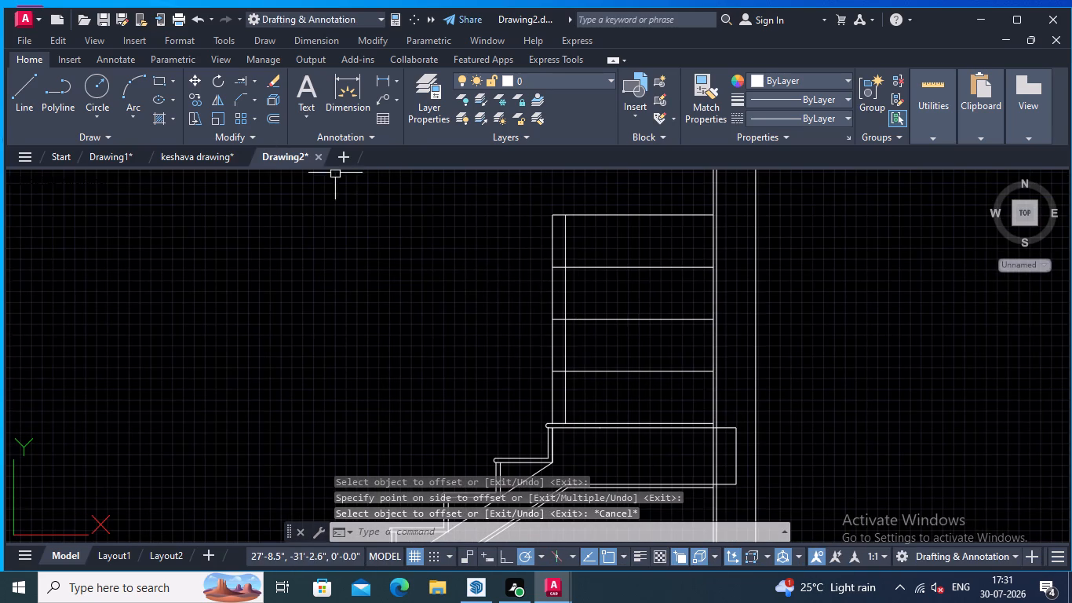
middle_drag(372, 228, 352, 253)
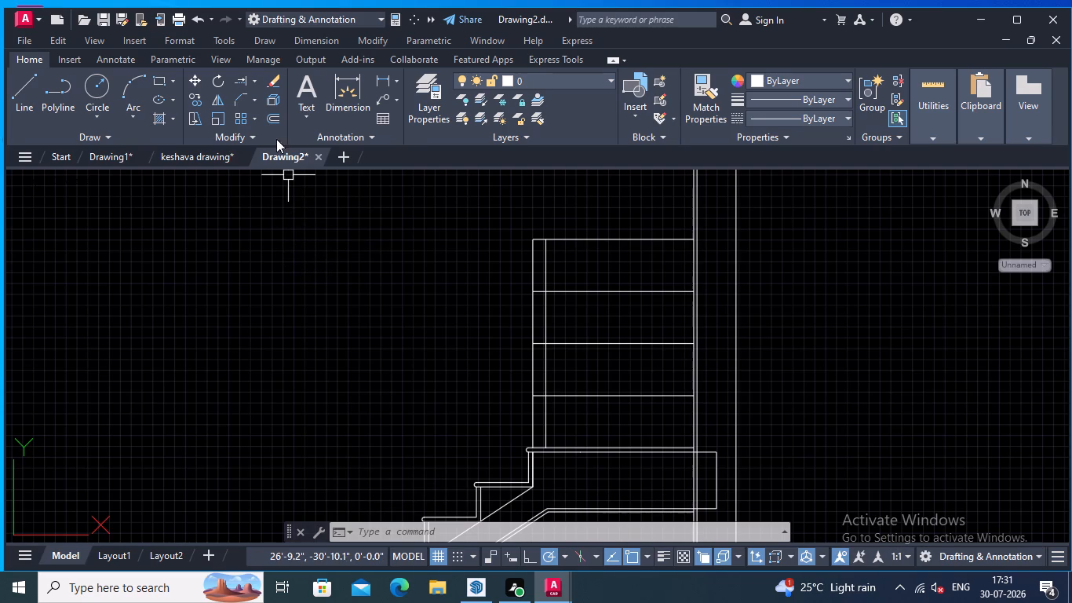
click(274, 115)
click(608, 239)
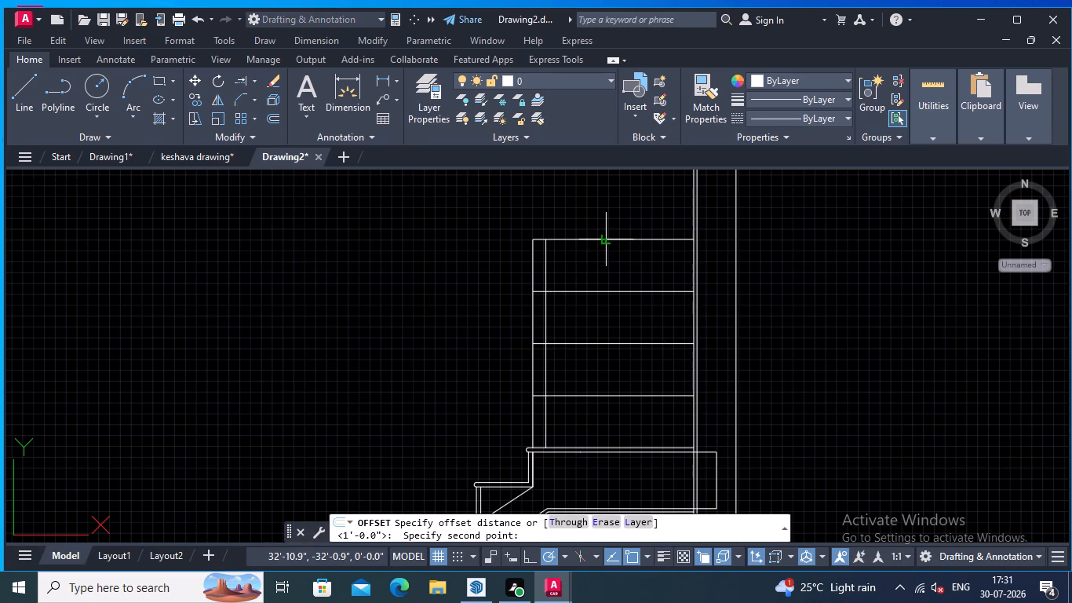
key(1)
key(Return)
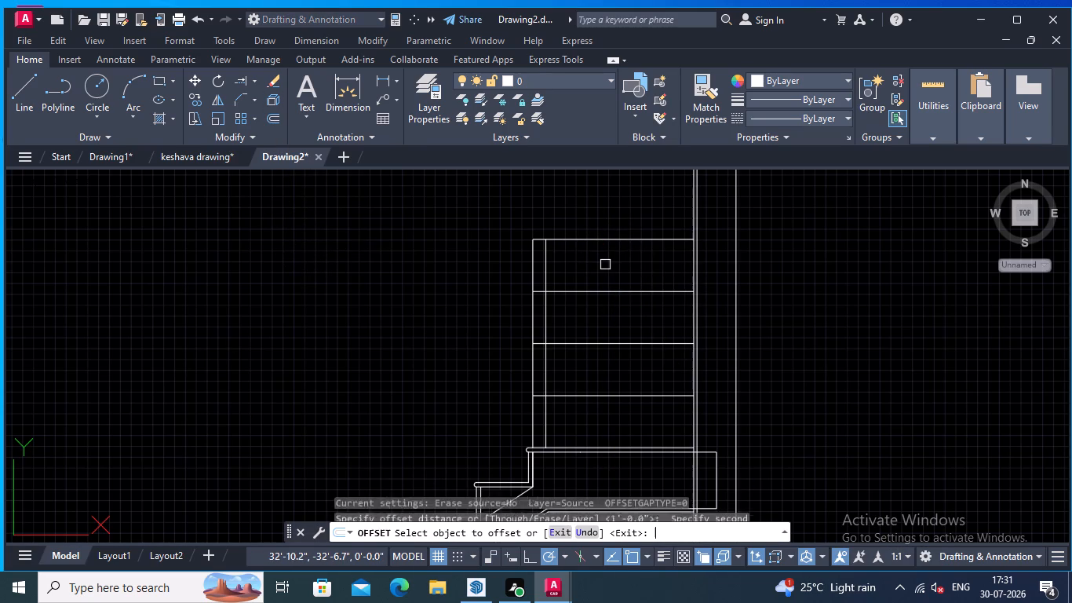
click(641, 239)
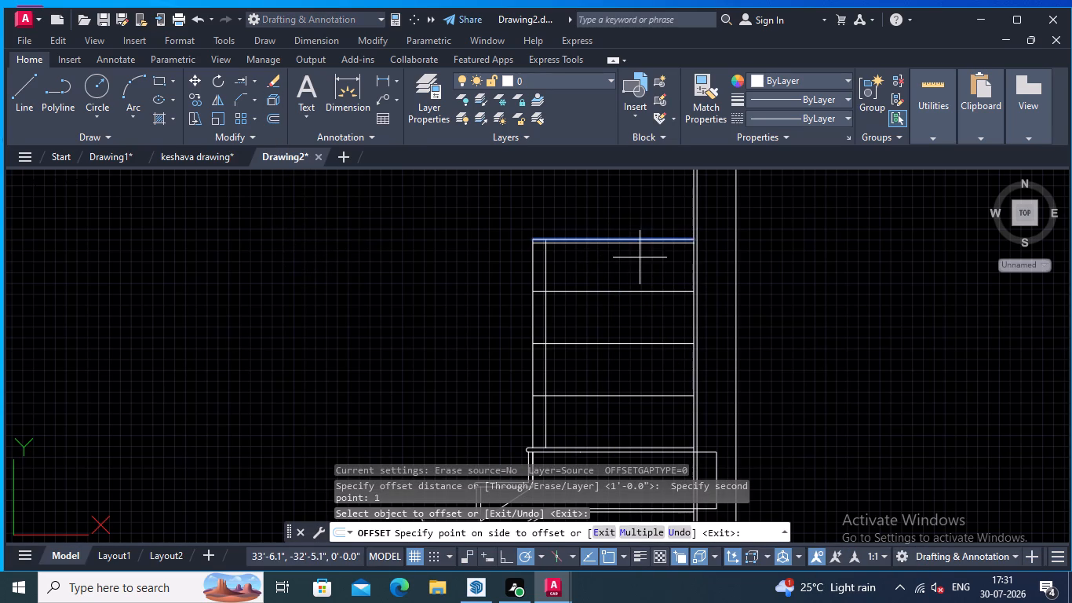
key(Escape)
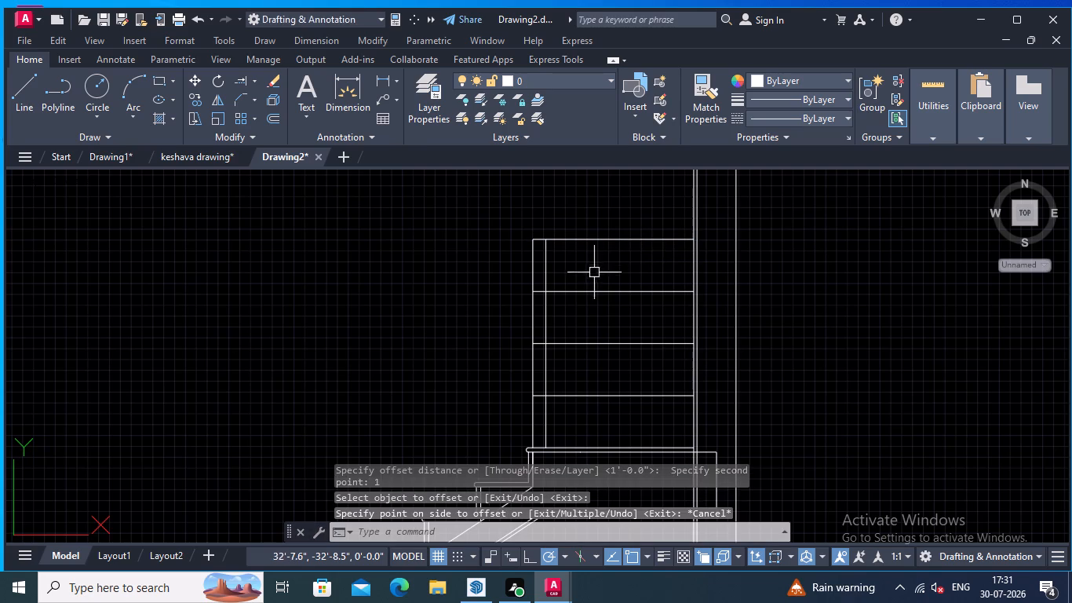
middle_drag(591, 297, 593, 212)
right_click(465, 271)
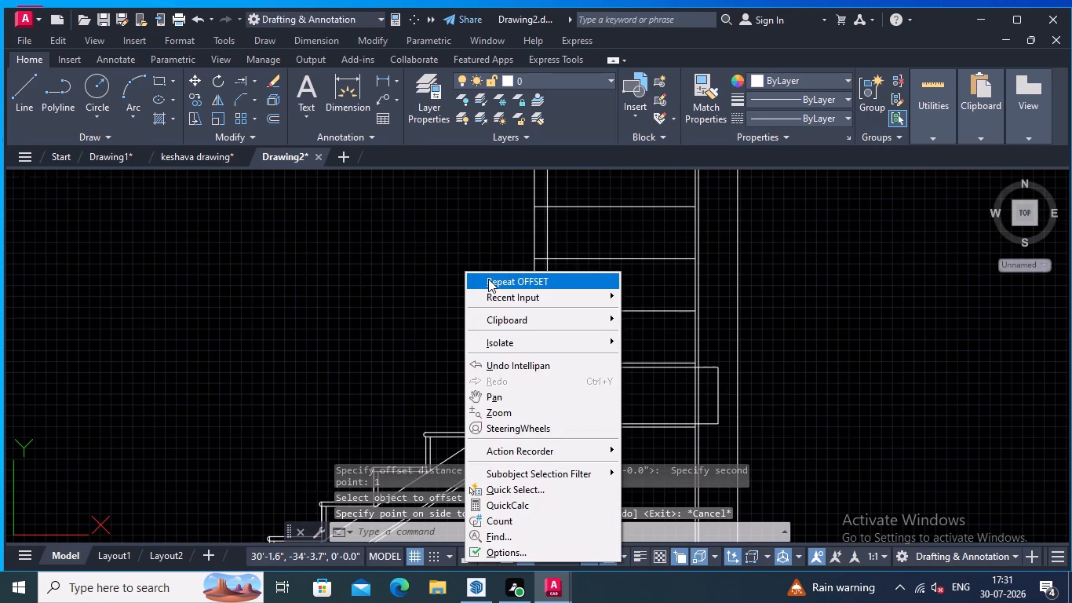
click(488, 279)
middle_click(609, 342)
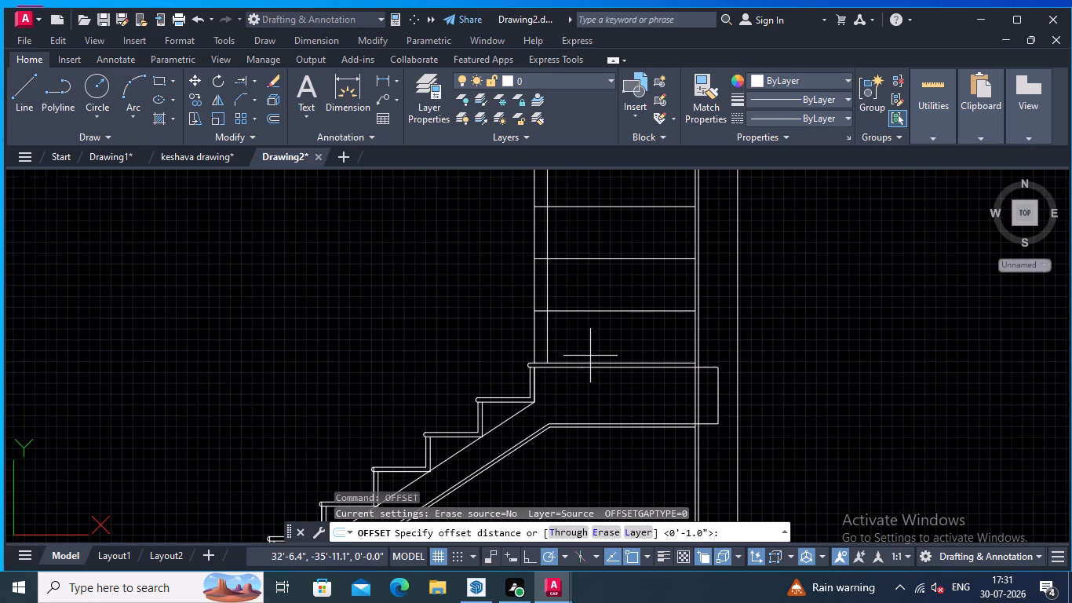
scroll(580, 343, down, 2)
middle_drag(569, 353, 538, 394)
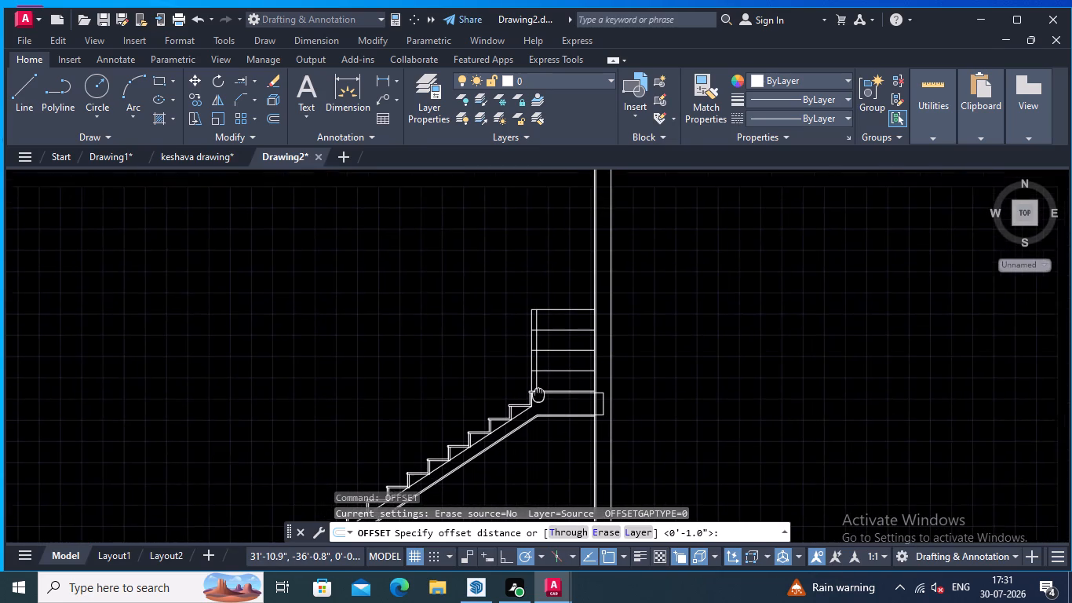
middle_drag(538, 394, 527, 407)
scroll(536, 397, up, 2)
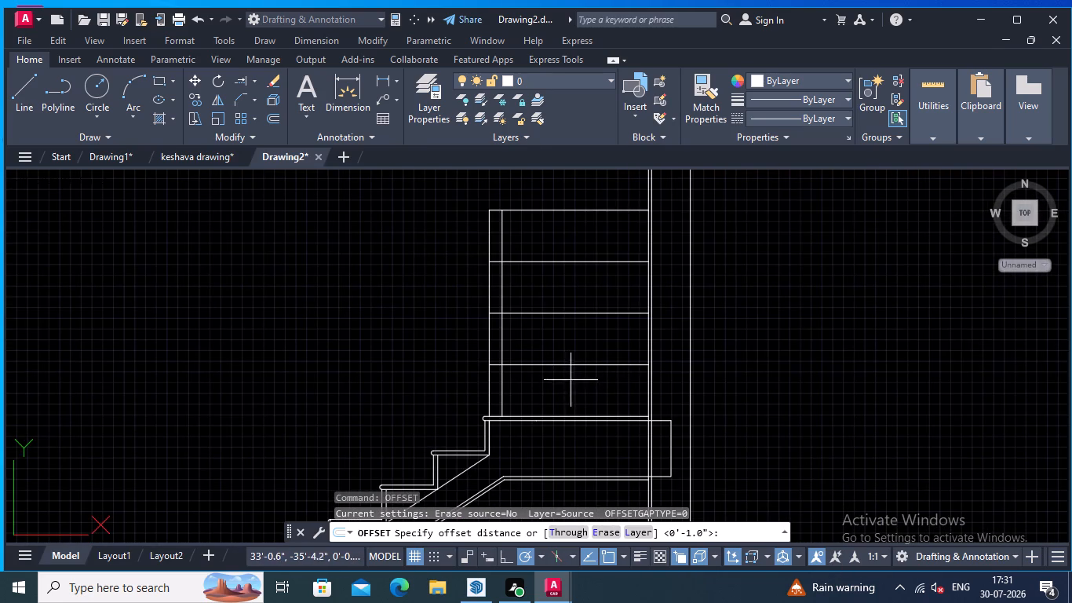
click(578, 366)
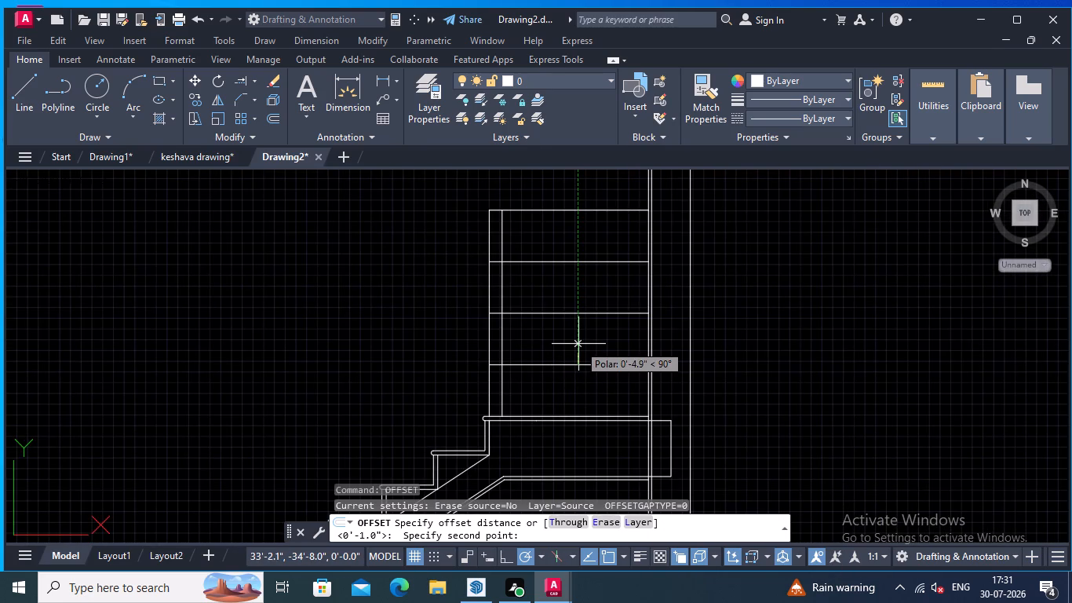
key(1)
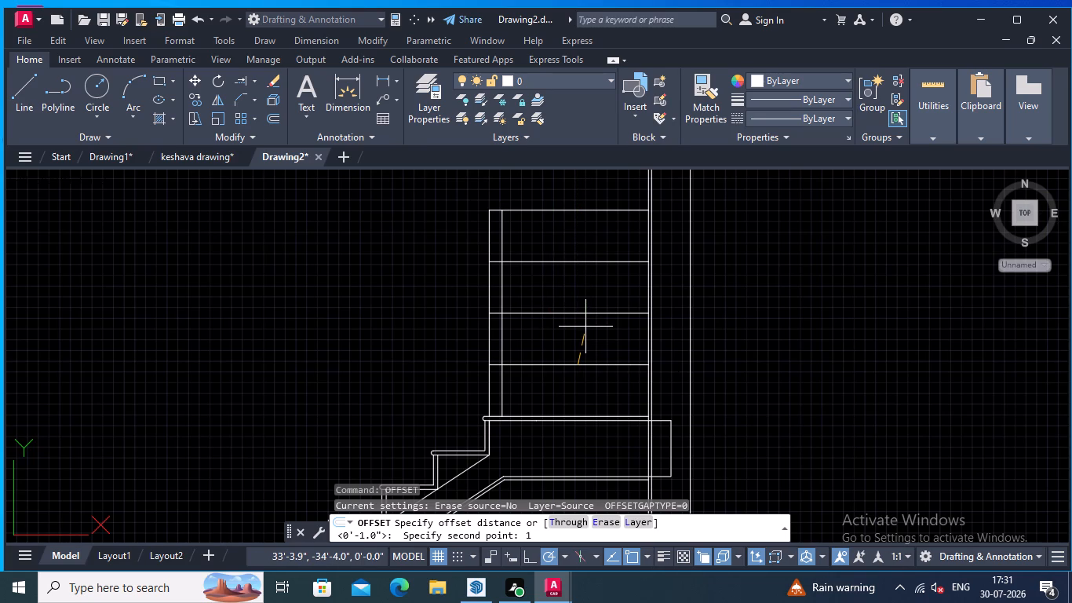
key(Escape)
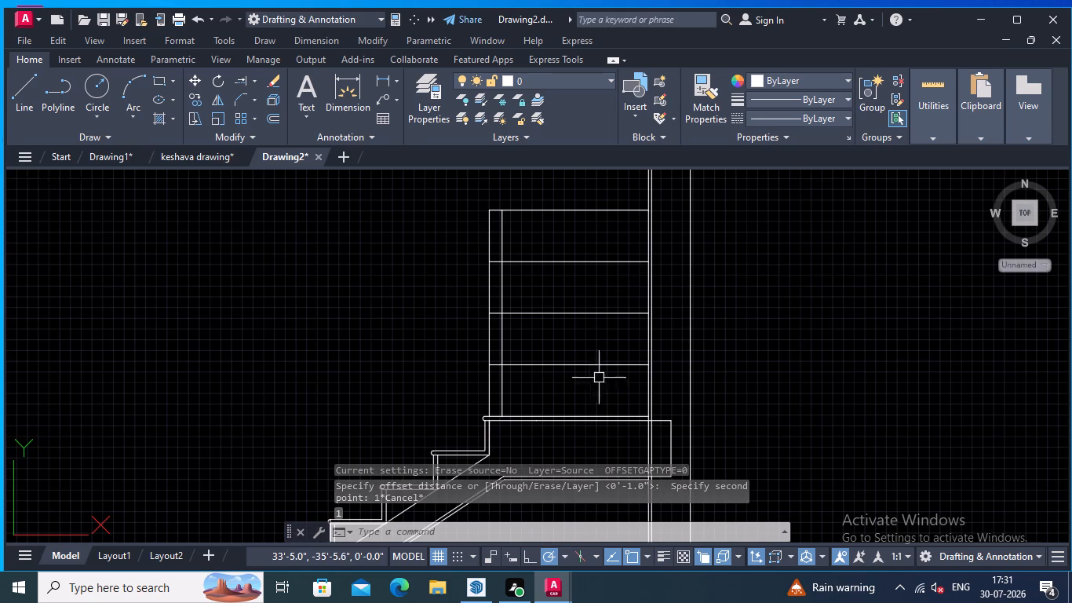
Offset the three lower horizontal lines above the landing upward by 1".
right_click(804, 285)
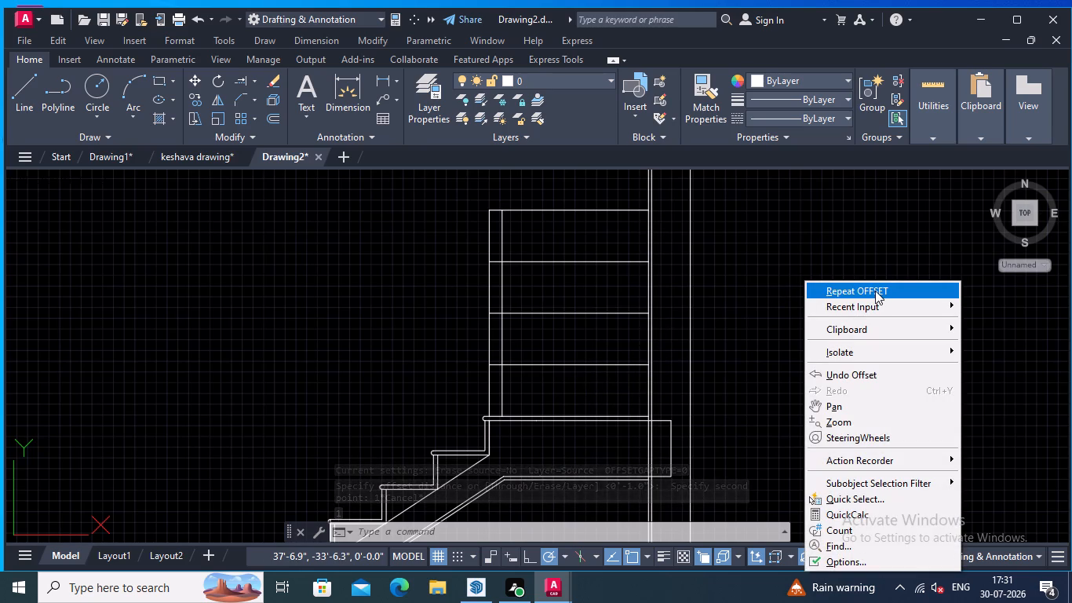
click(875, 291)
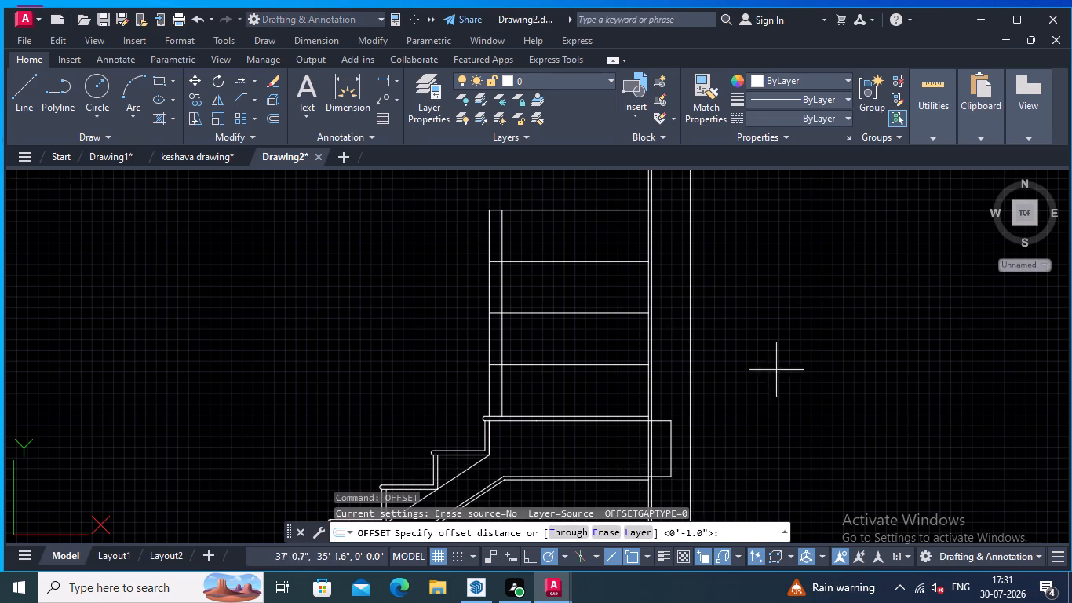
click(581, 365)
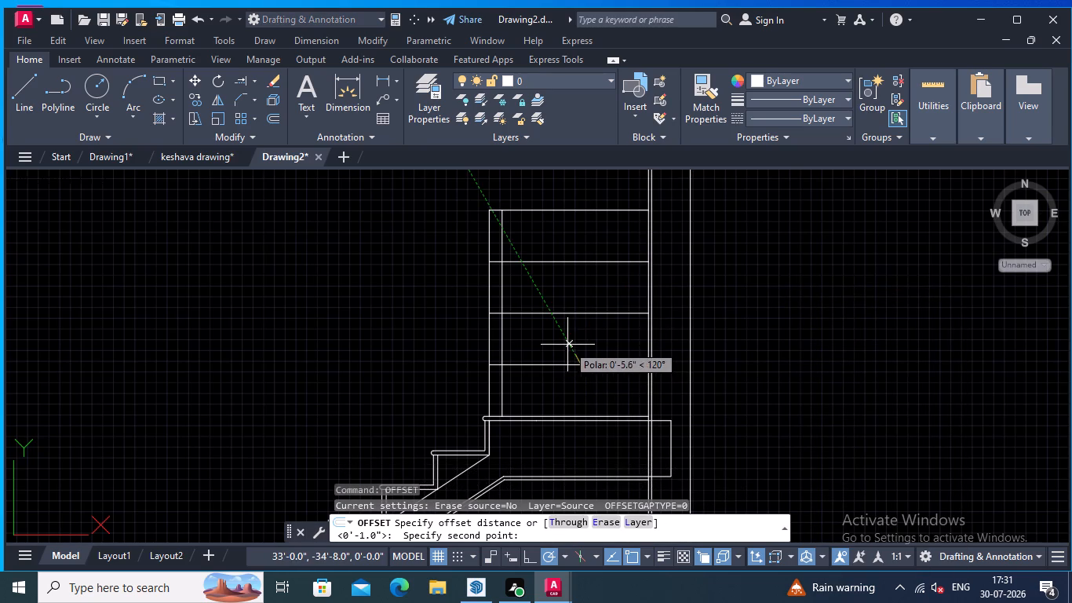
key(1)
key(Return)
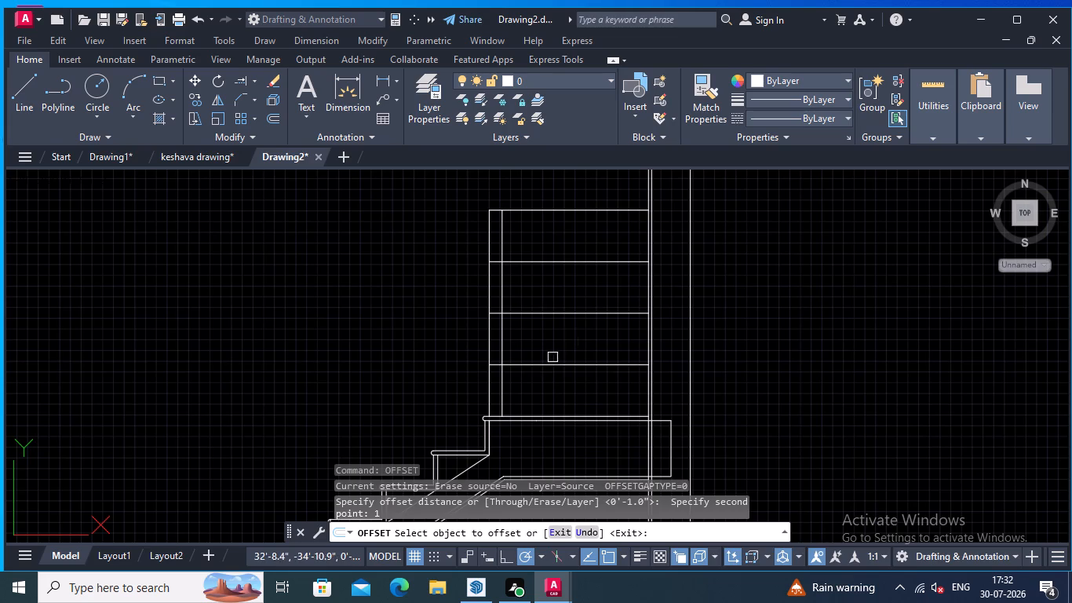
click(560, 366)
click(560, 349)
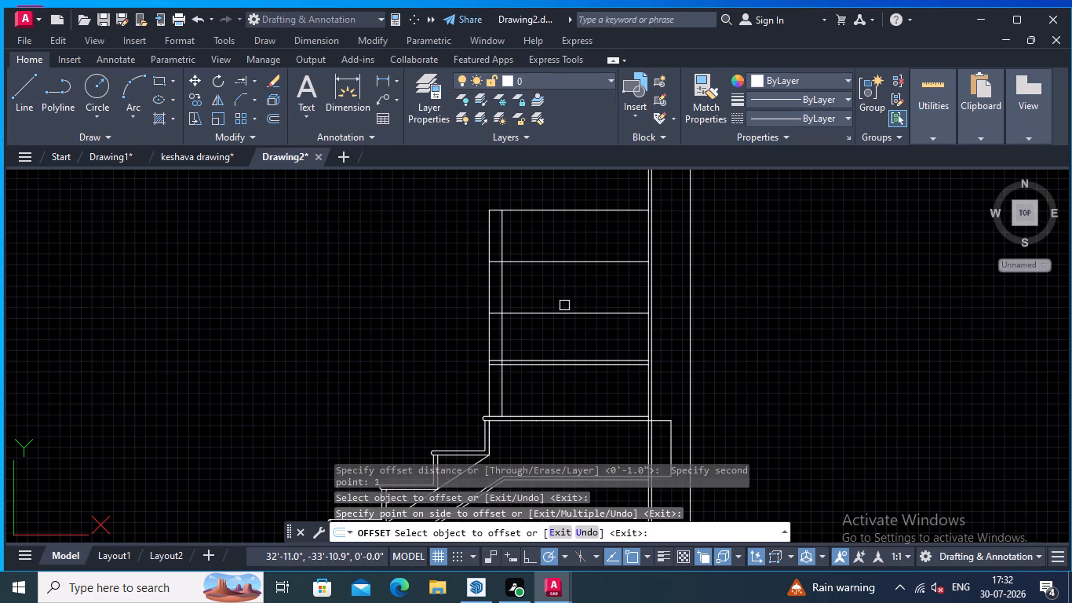
click(565, 311)
click(567, 291)
click(580, 261)
click(581, 243)
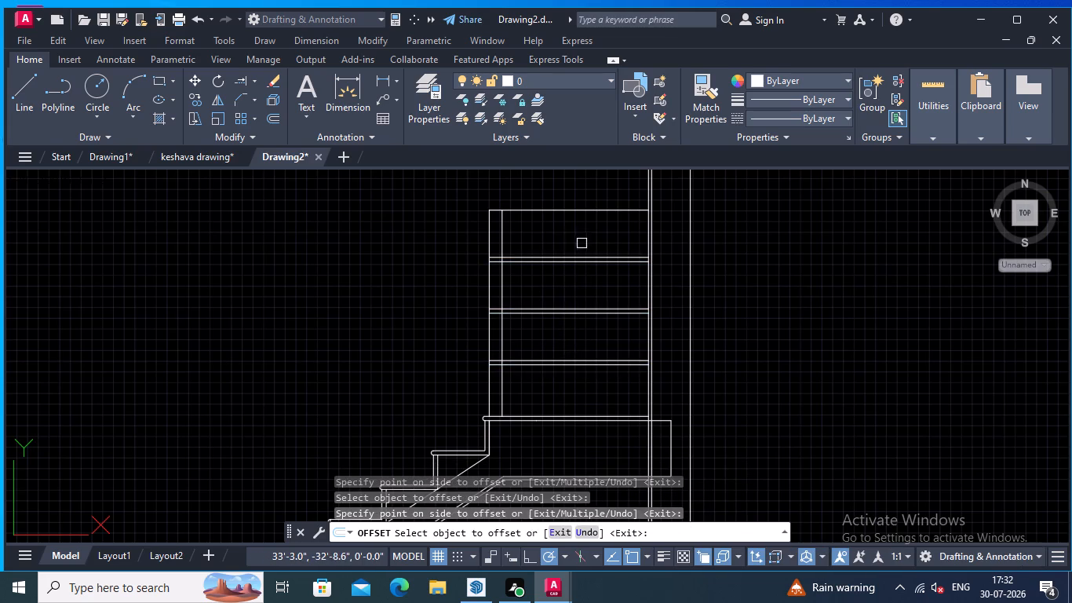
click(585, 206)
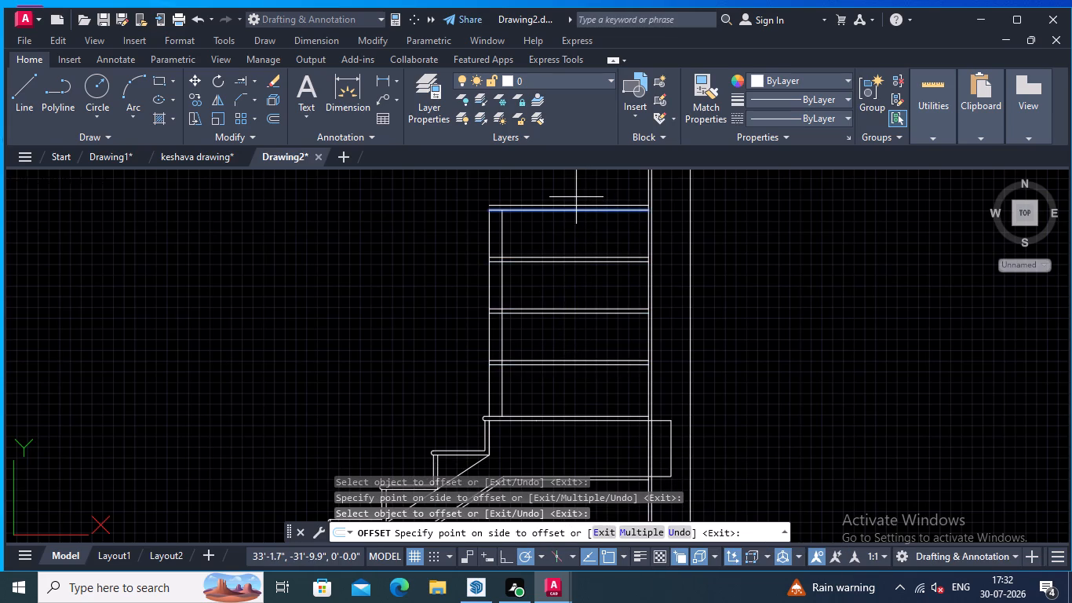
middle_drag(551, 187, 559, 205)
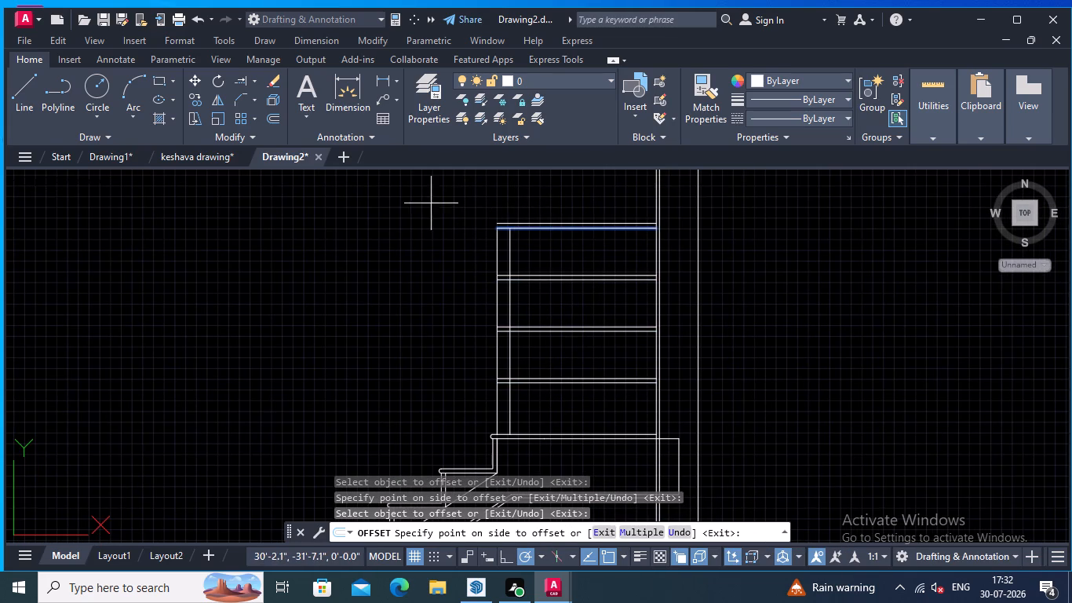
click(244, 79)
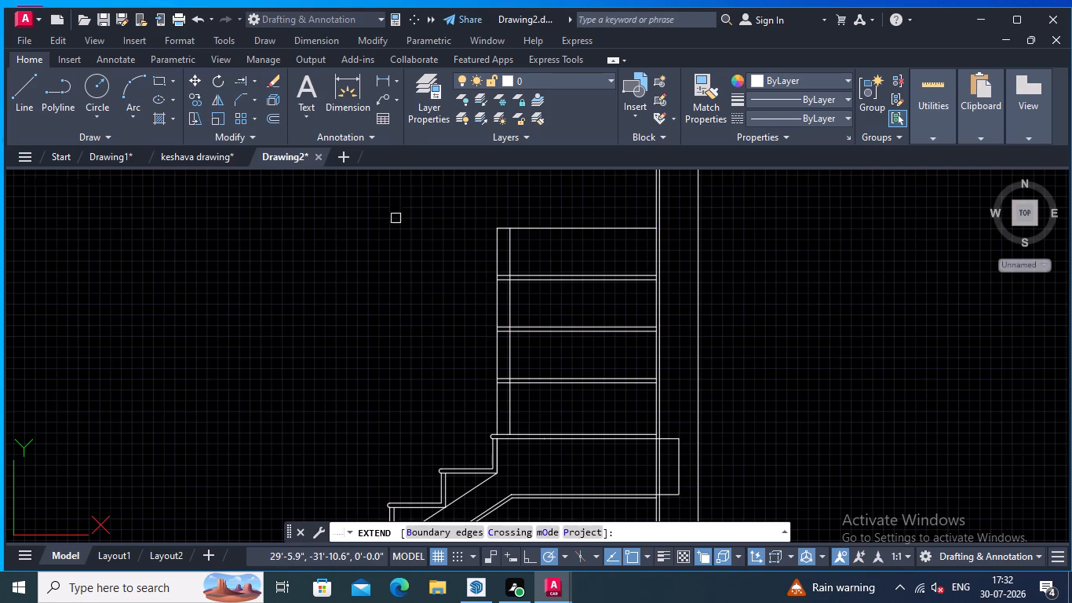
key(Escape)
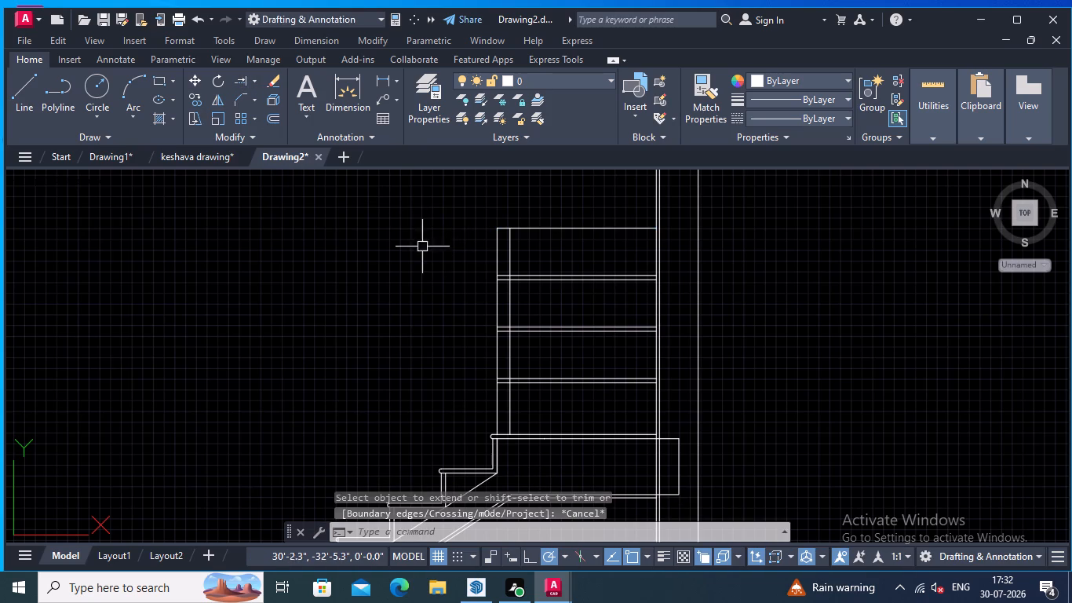
Offset the topmost horizontal line above the landing upward by 1".
key(o)
text(FF)
key(Return)
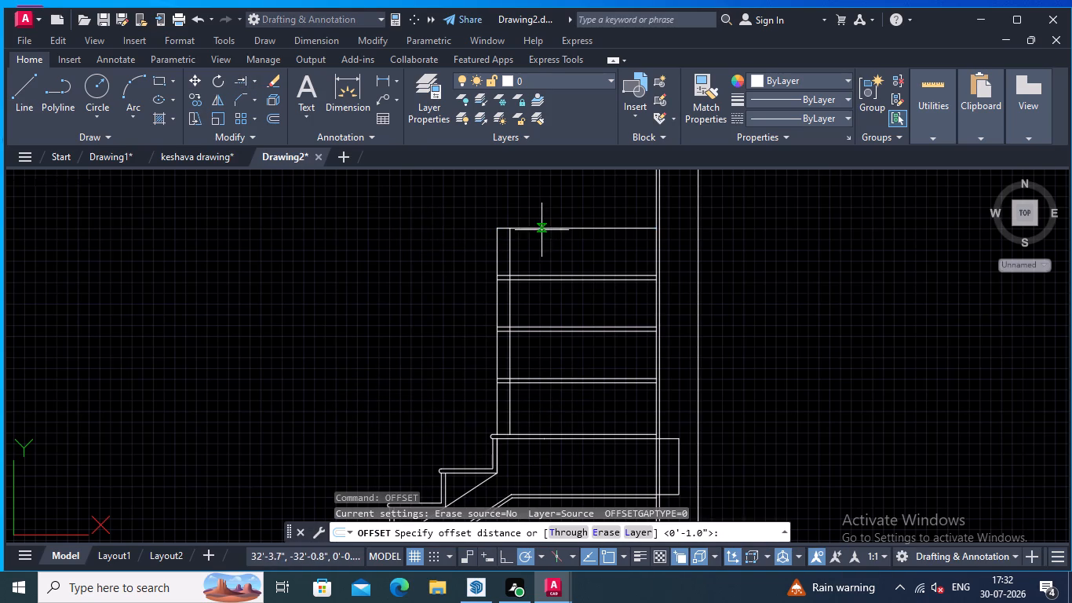
click(549, 226)
key(1)
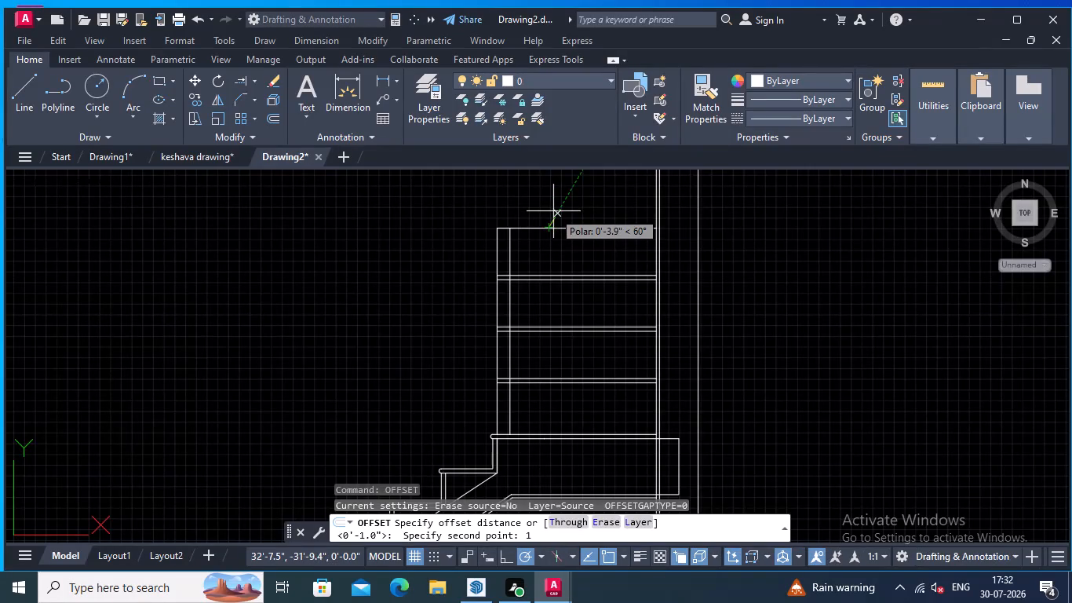
key(Return)
click(578, 227)
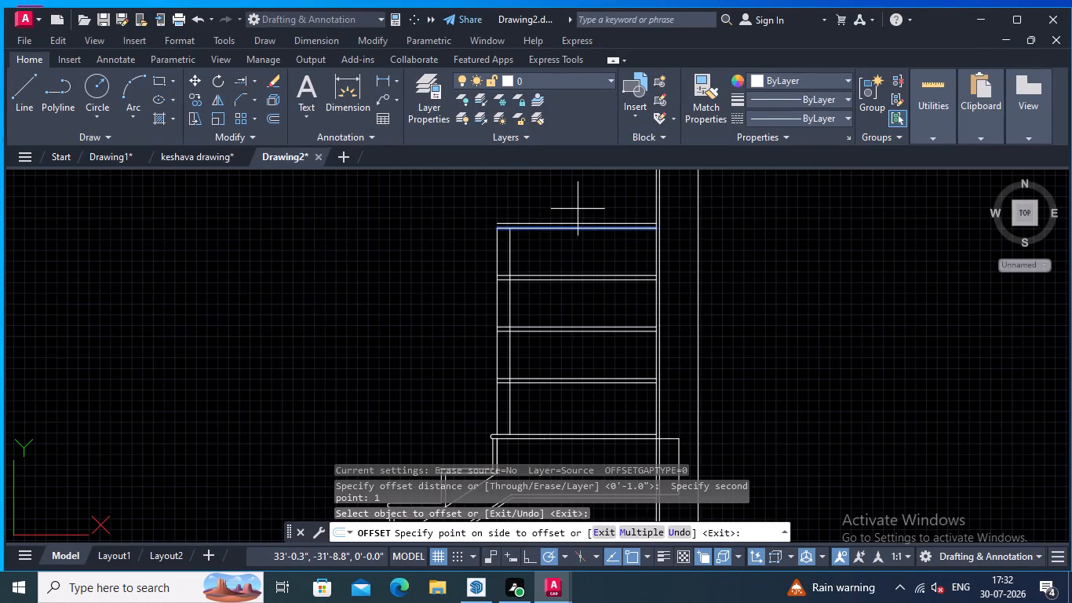
click(578, 209)
key(Return)
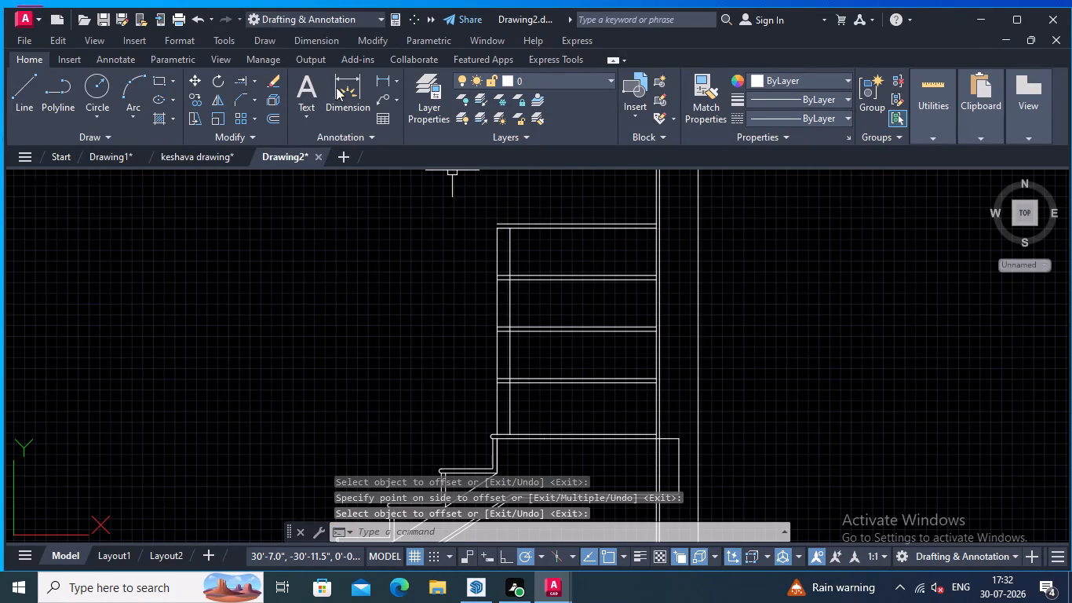
Extend both lines of the 3" wide vertical element up to the new topmost horizontal line.
click(241, 77)
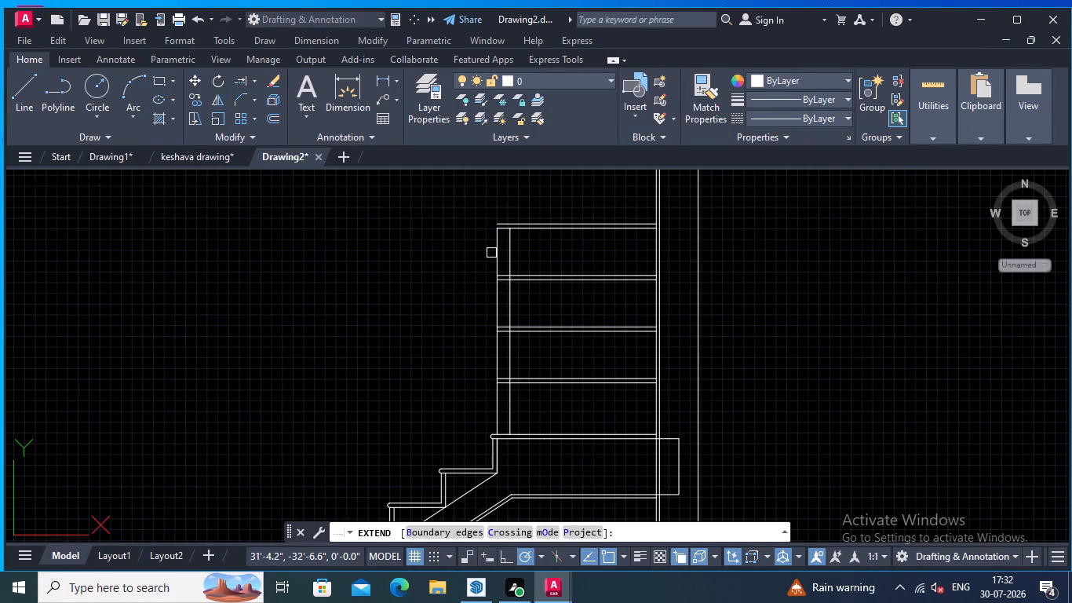
click(494, 256)
click(507, 258)
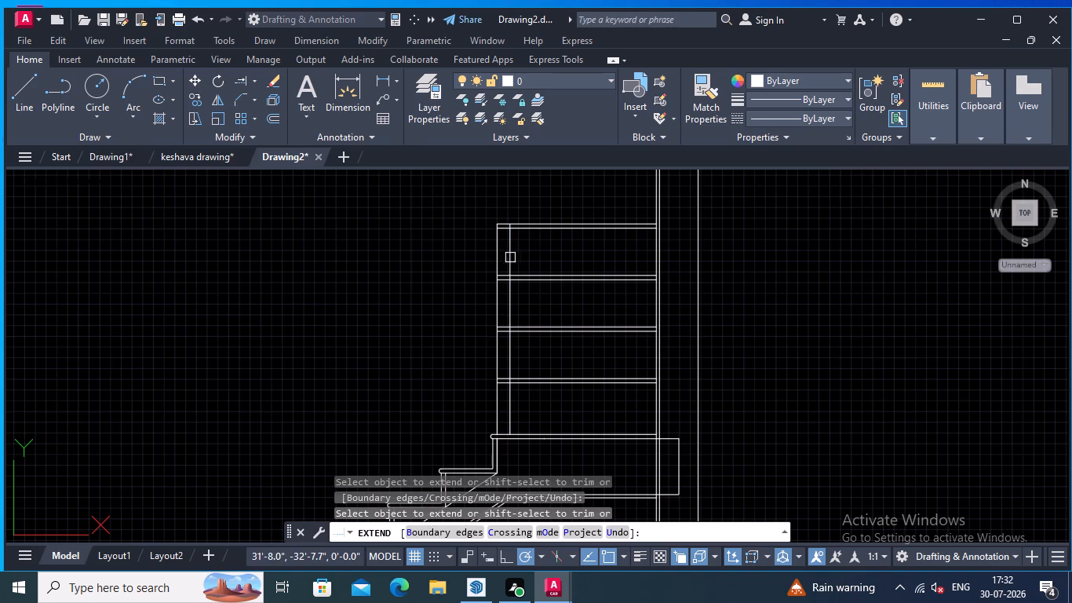
key(Escape)
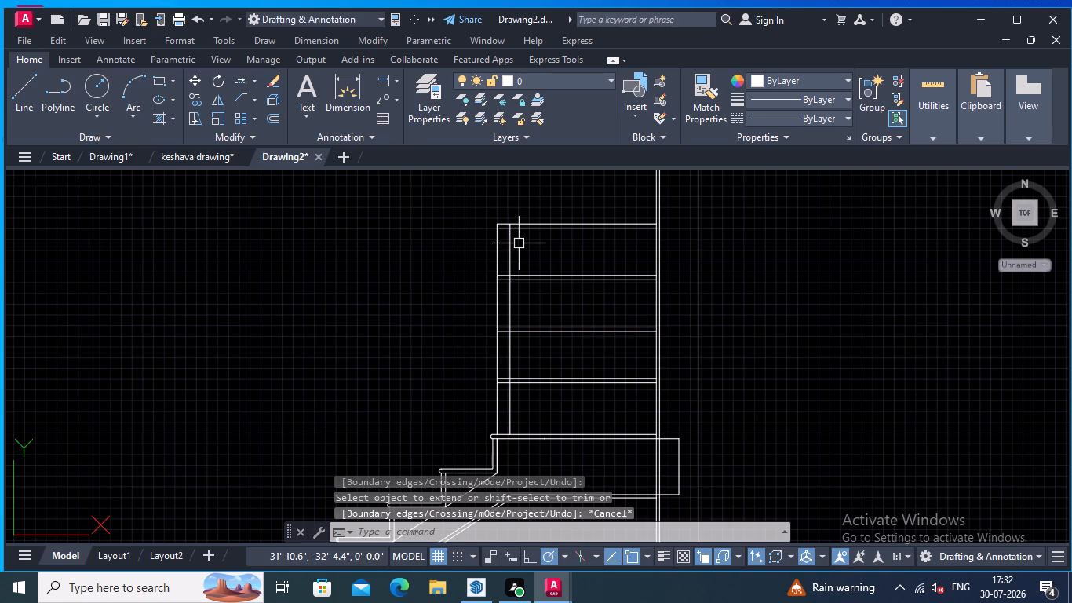
Trim the second and third horizontal pairs from the top where they cross the 3" wide vertical element.
key(t)
key(r)
key(Return)
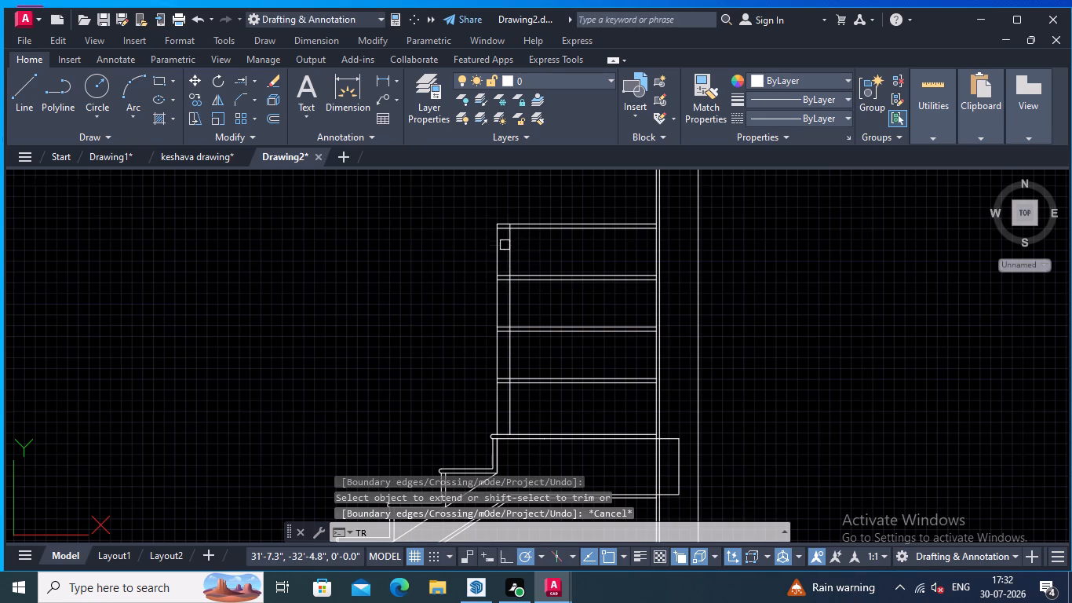
scroll(483, 264, up, 2)
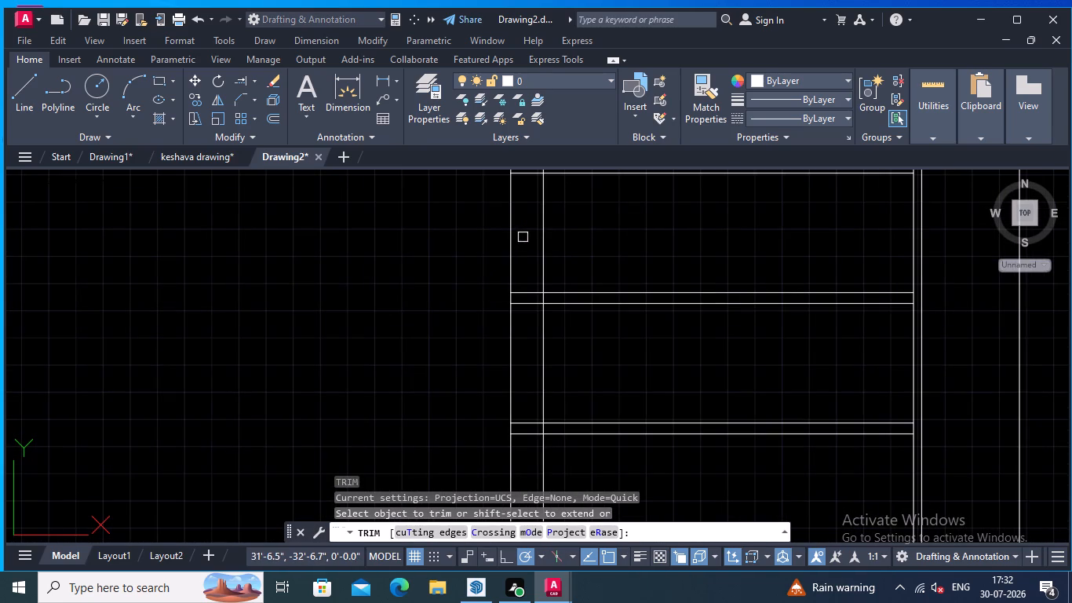
click(524, 237)
click(520, 339)
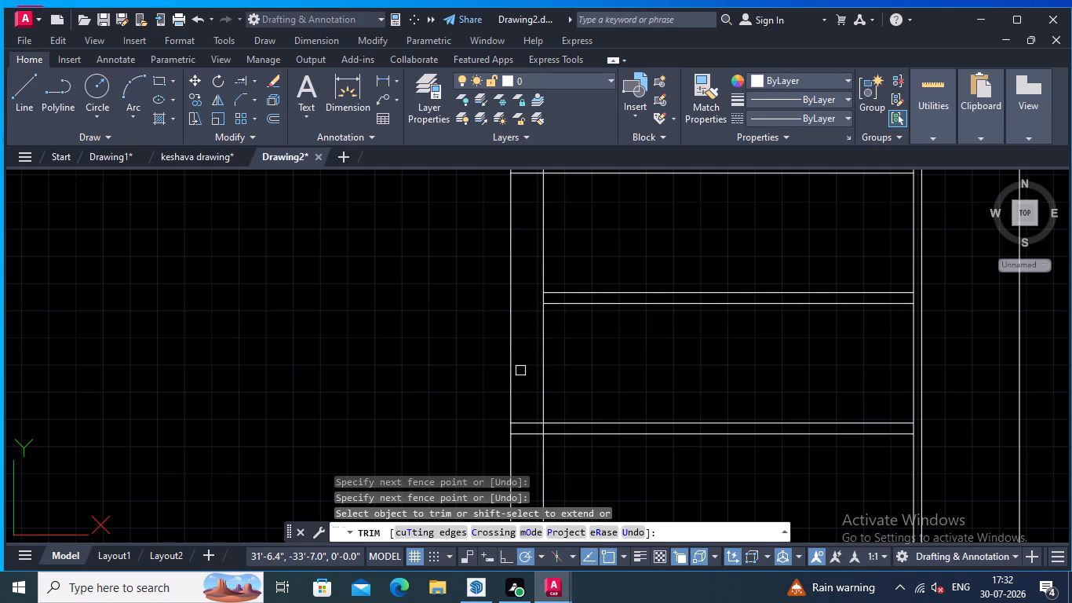
click(520, 371)
click(527, 455)
Trim the top and lowest horizontal pairs where they cross the 3" wide vertical element.
middle_drag(518, 381, 544, 322)
scroll(538, 328, down, 1)
middle_drag(537, 334, 524, 362)
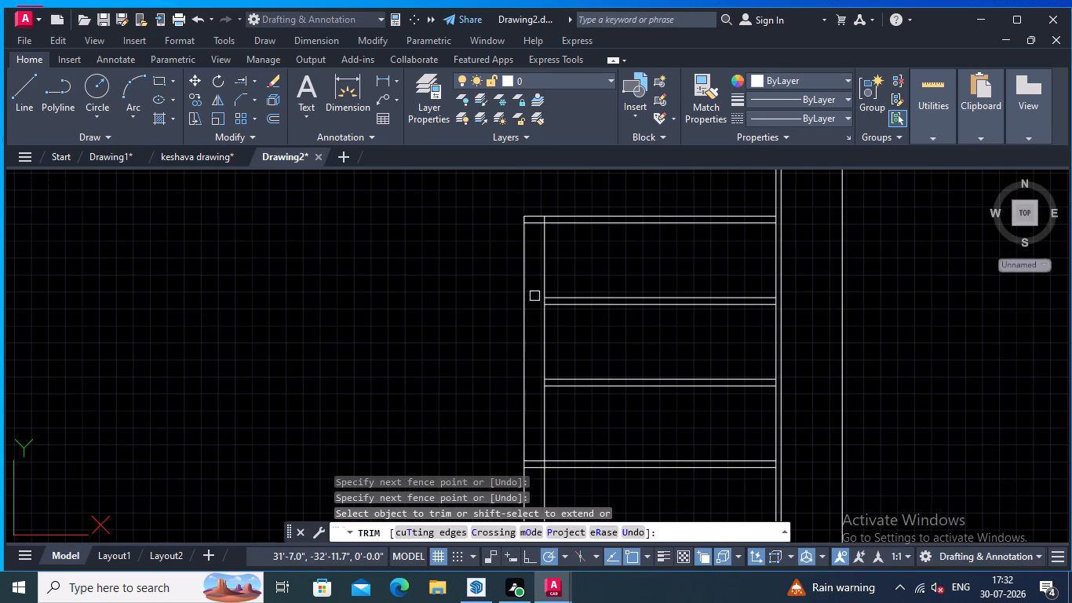
click(542, 195)
click(536, 232)
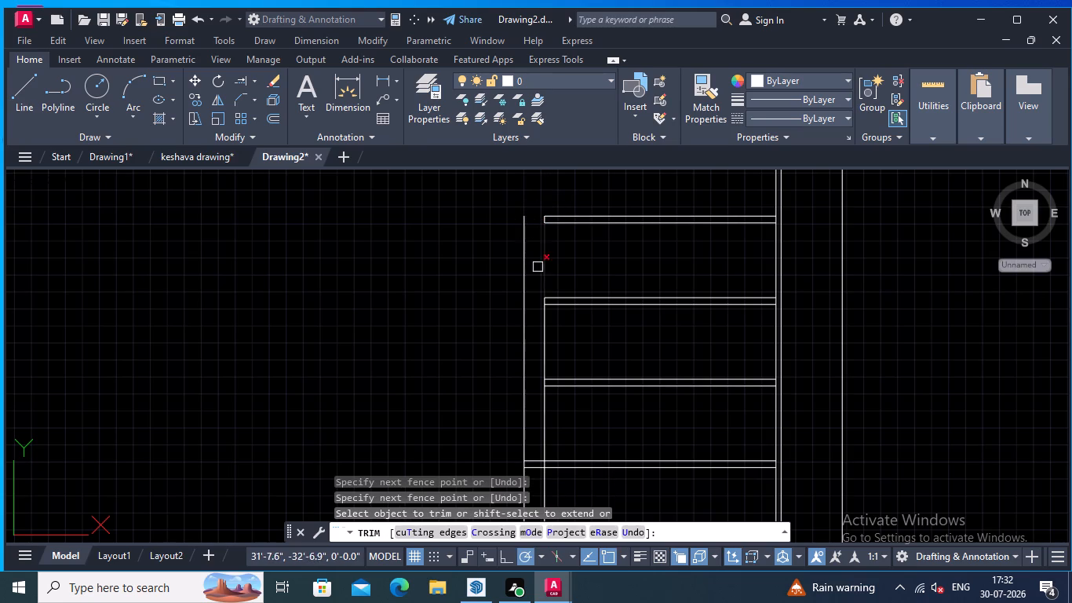
middle_drag(531, 294, 528, 179)
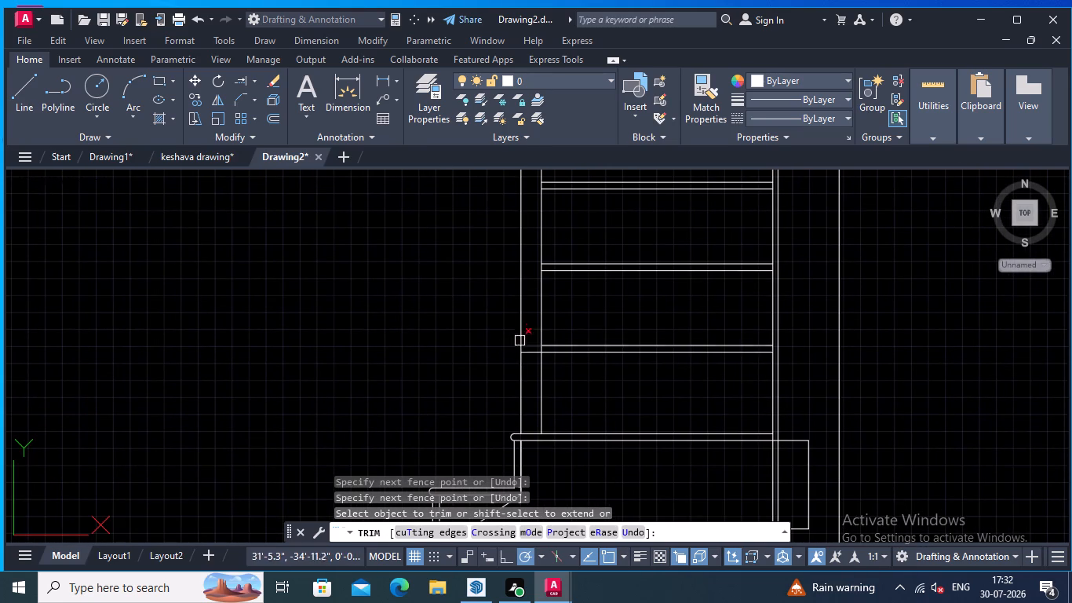
middle_drag(534, 337, 534, 294)
scroll(527, 336, down, 1)
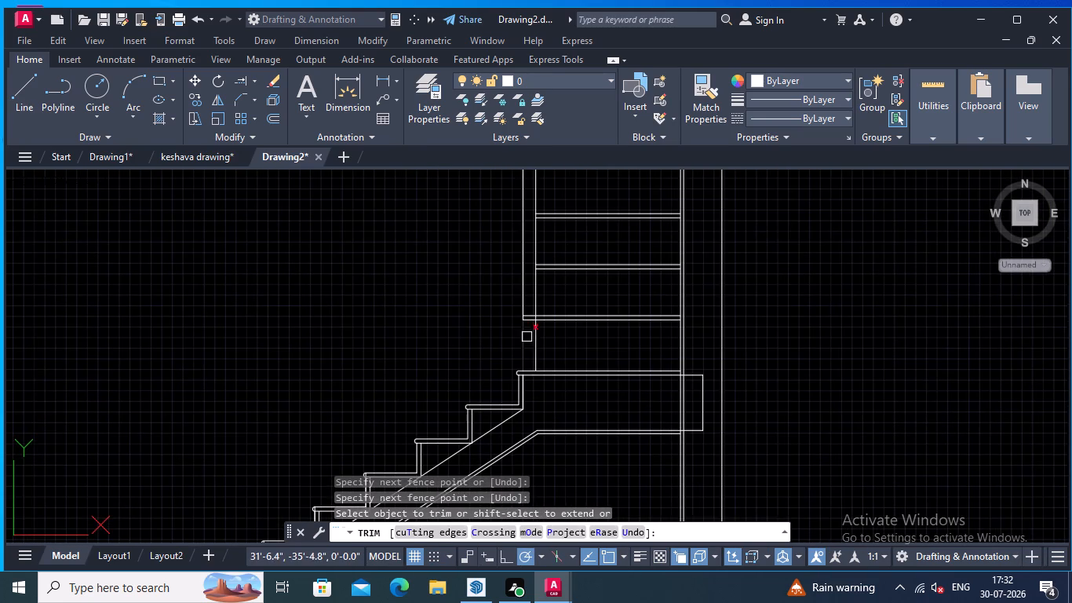
scroll(534, 303, up, 2)
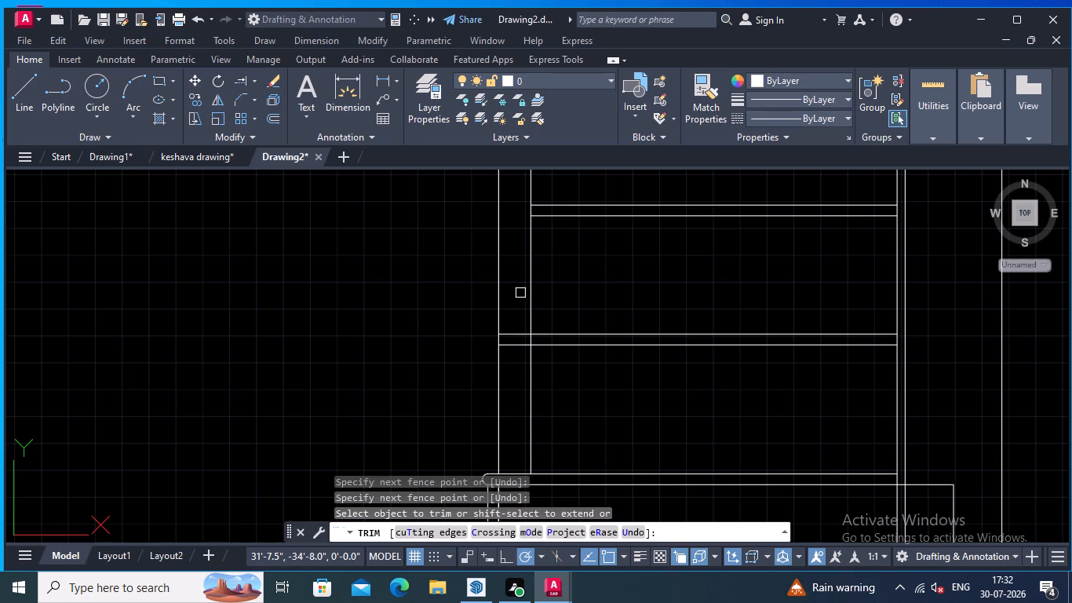
click(517, 293)
click(516, 362)
scroll(518, 364, down, 2)
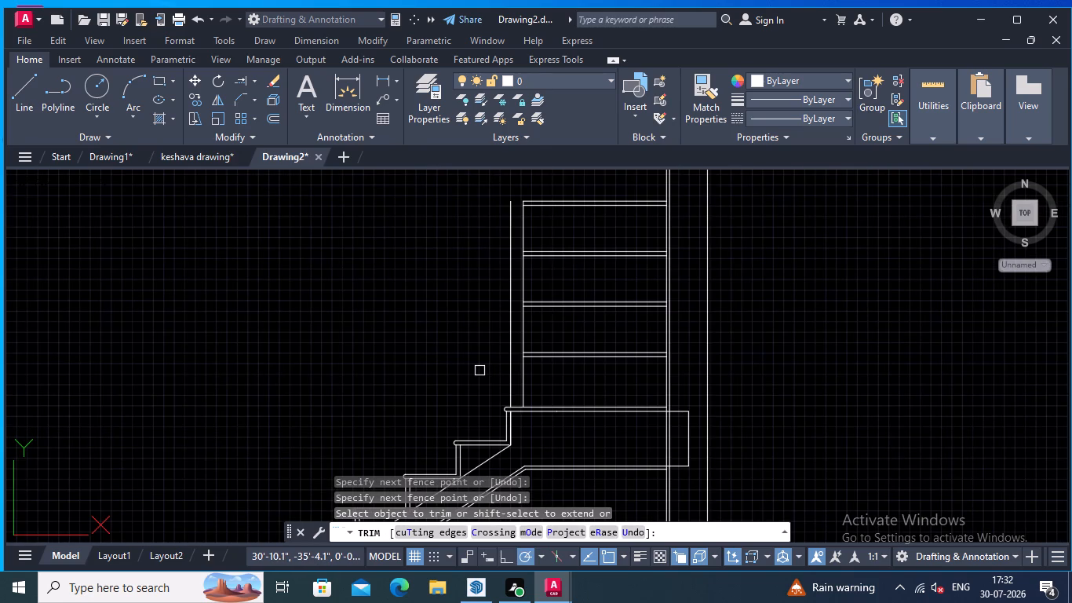
key(Return)
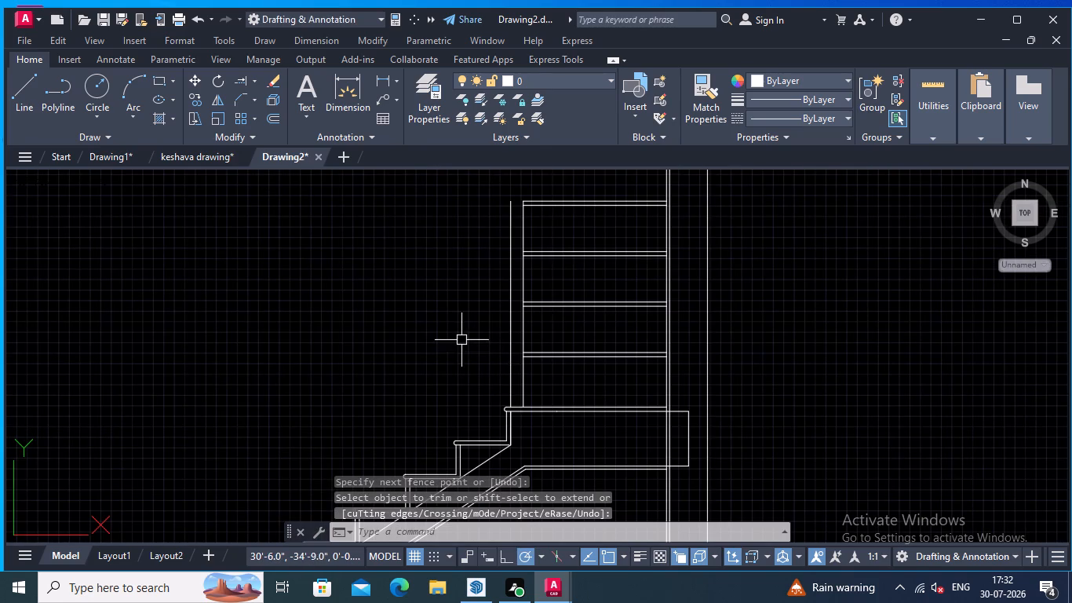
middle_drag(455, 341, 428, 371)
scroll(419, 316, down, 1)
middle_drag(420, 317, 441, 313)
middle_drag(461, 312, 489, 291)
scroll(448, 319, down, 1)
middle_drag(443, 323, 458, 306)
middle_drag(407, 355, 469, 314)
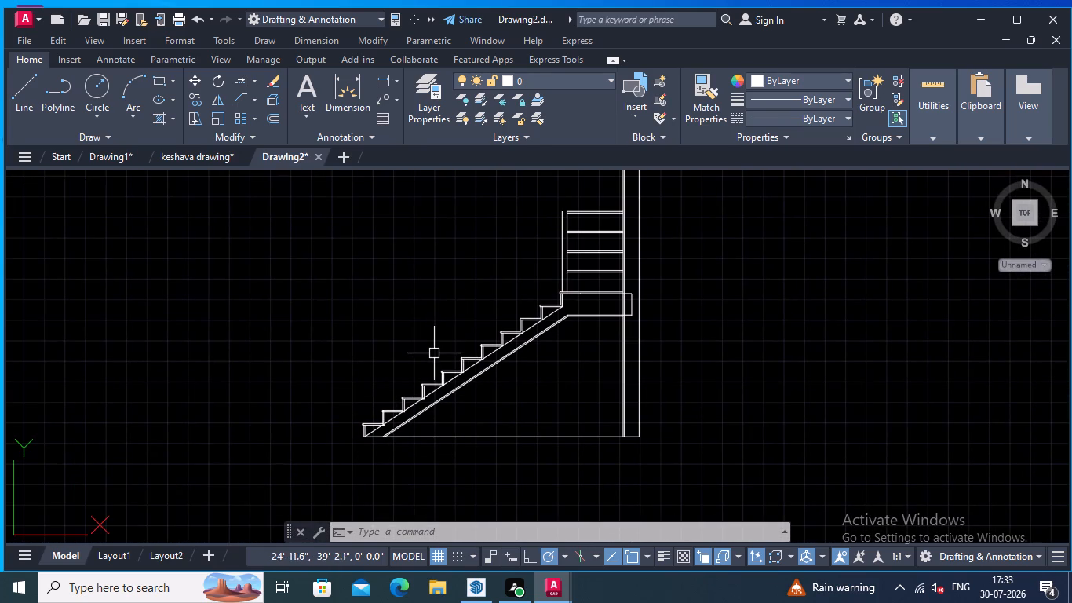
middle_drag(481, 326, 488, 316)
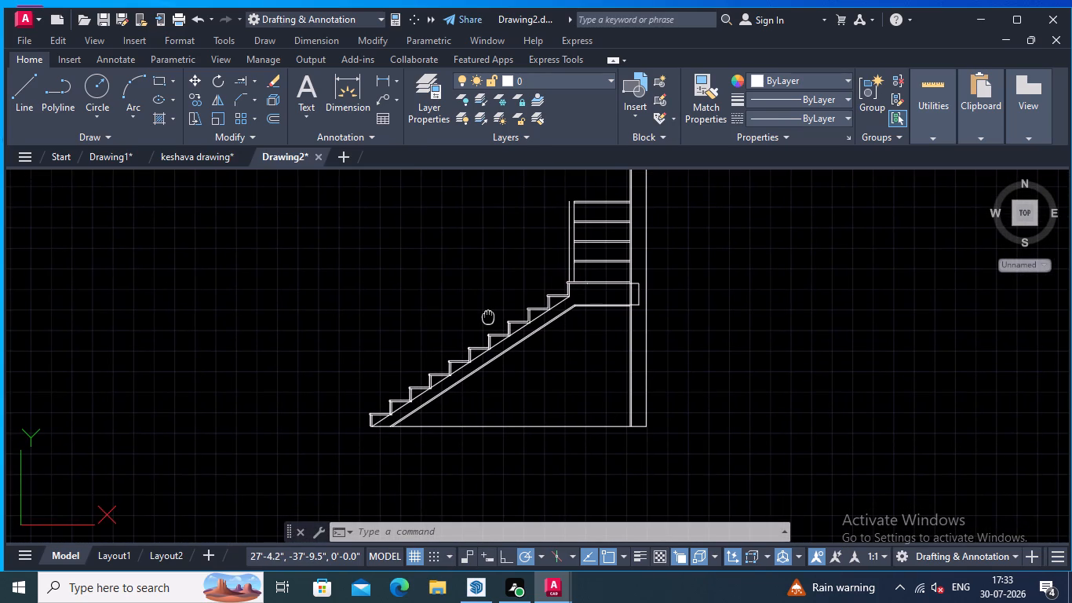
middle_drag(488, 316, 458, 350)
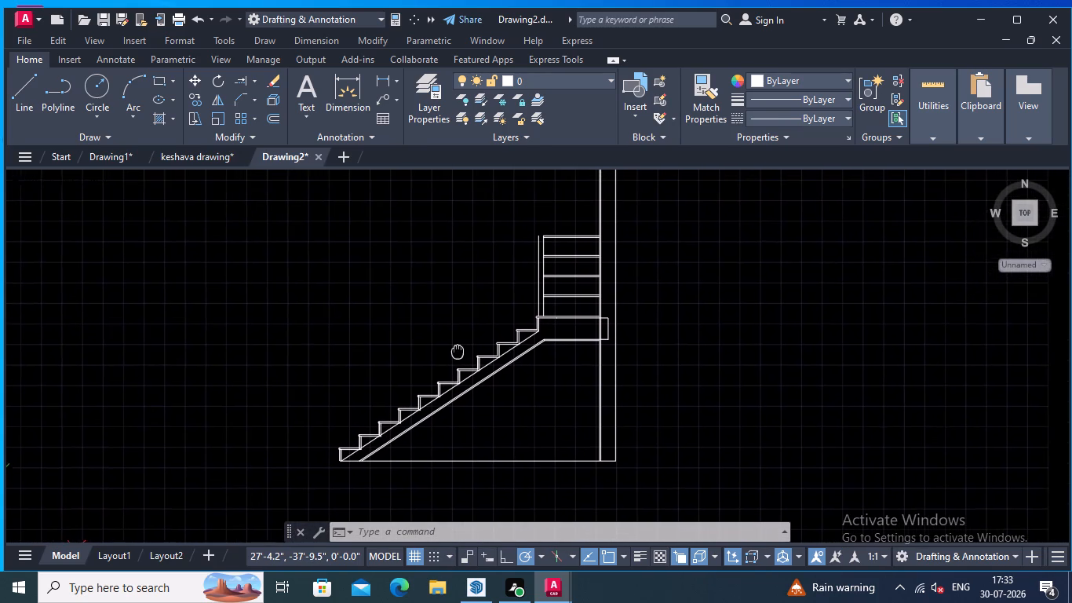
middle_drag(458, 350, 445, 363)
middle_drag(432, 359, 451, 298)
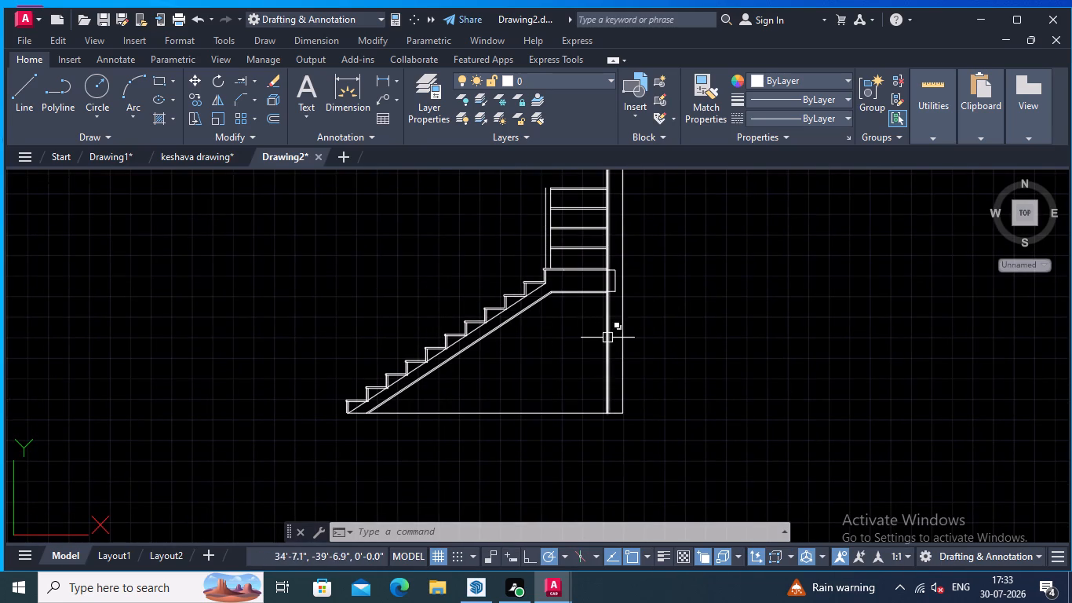
Draw a 3' vertical line upward from the midpoint of the lowest tread's top edge.
middle_drag(574, 341, 587, 338)
scroll(465, 293, up, 1)
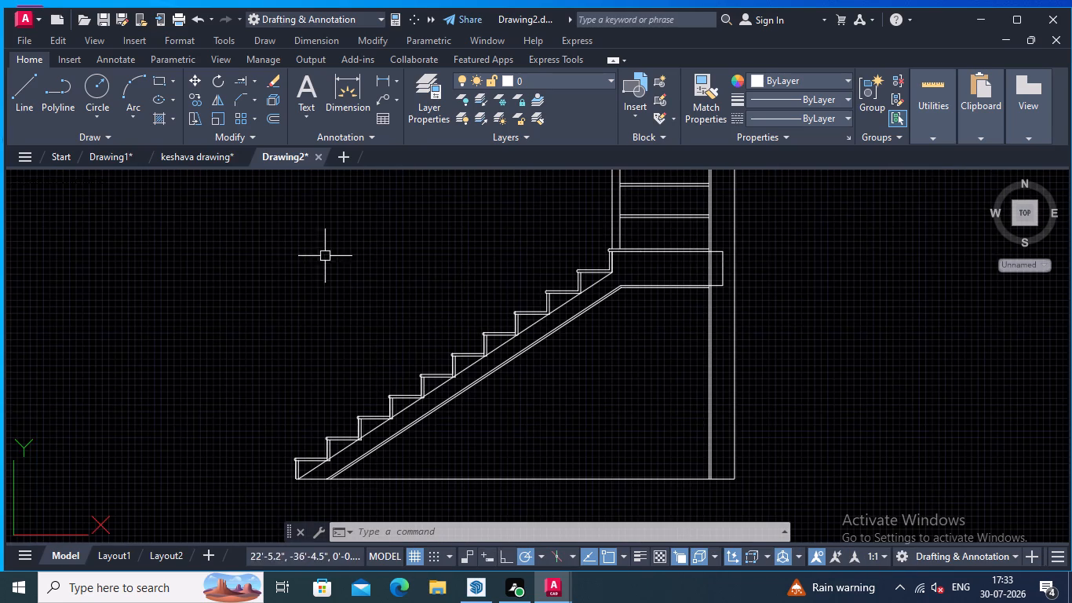
click(29, 85)
middle_drag(206, 418, 379, 341)
scroll(455, 390, up, 2)
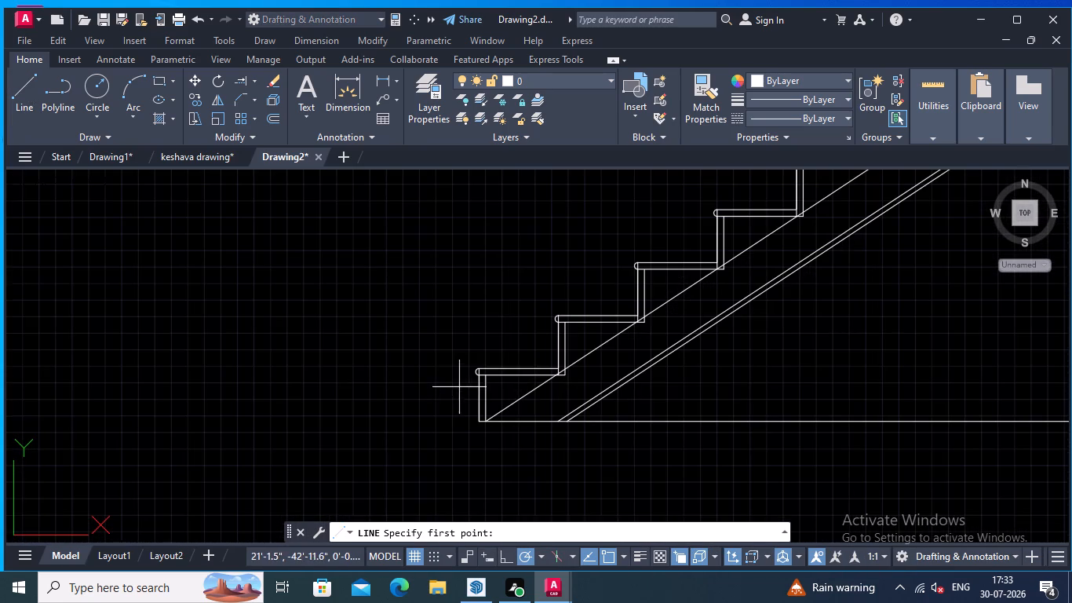
click(520, 366)
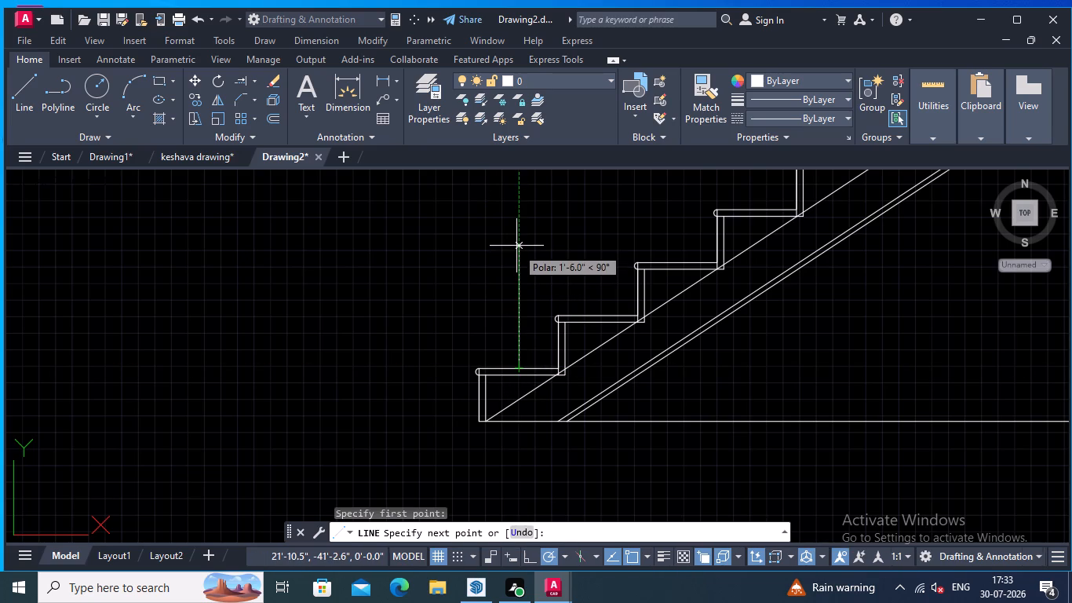
text(3')
key(Return)
key(Return)
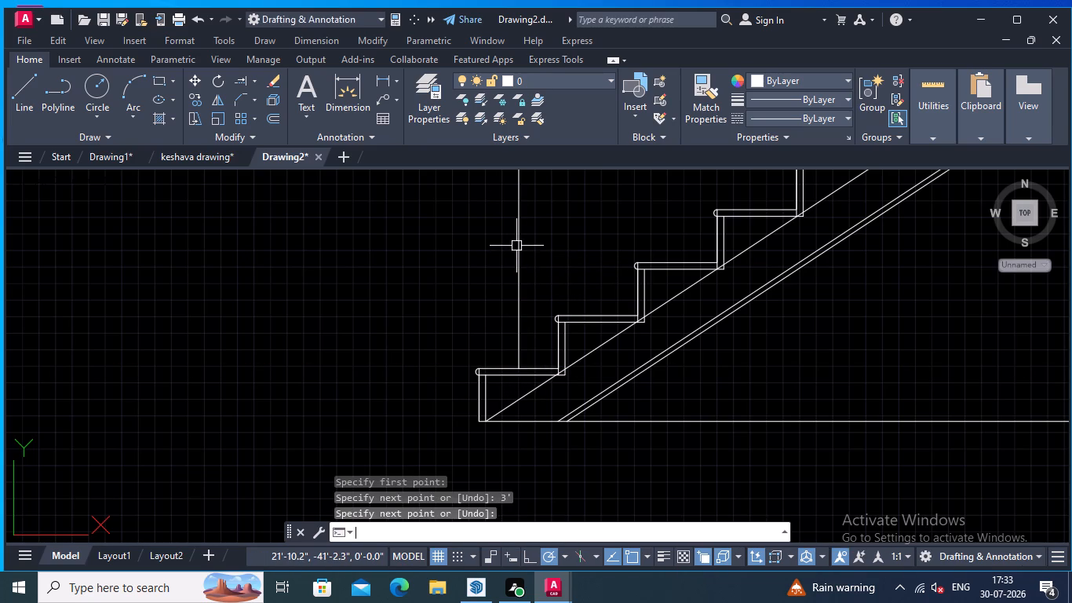
Offset the vertical line on the lowest tread by 3" toward the stairs to form the bottom railing post.
scroll(540, 274, down, 1)
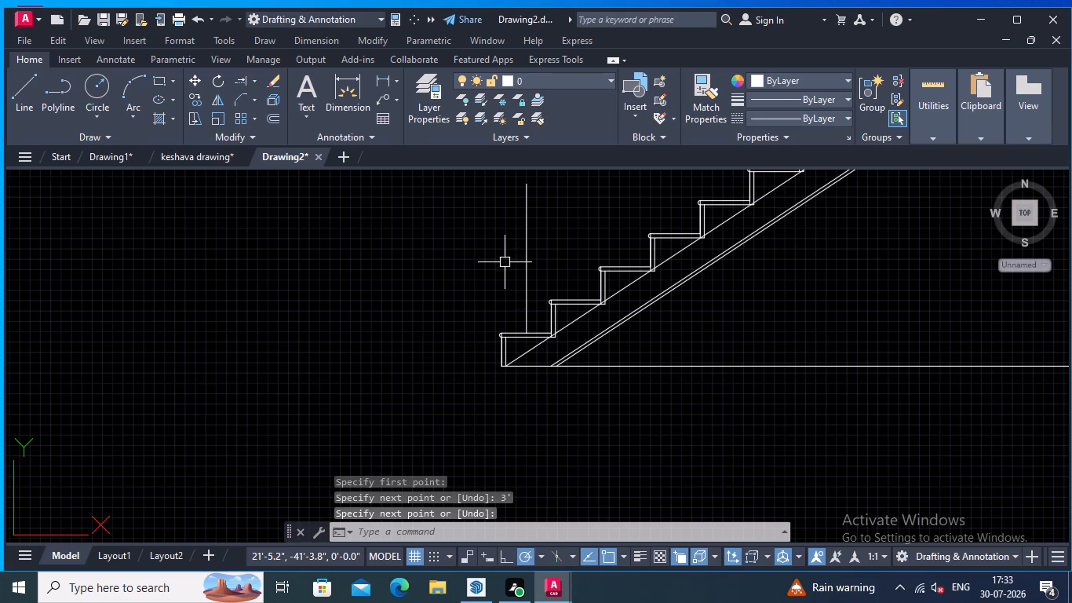
right_click(505, 262)
click(267, 111)
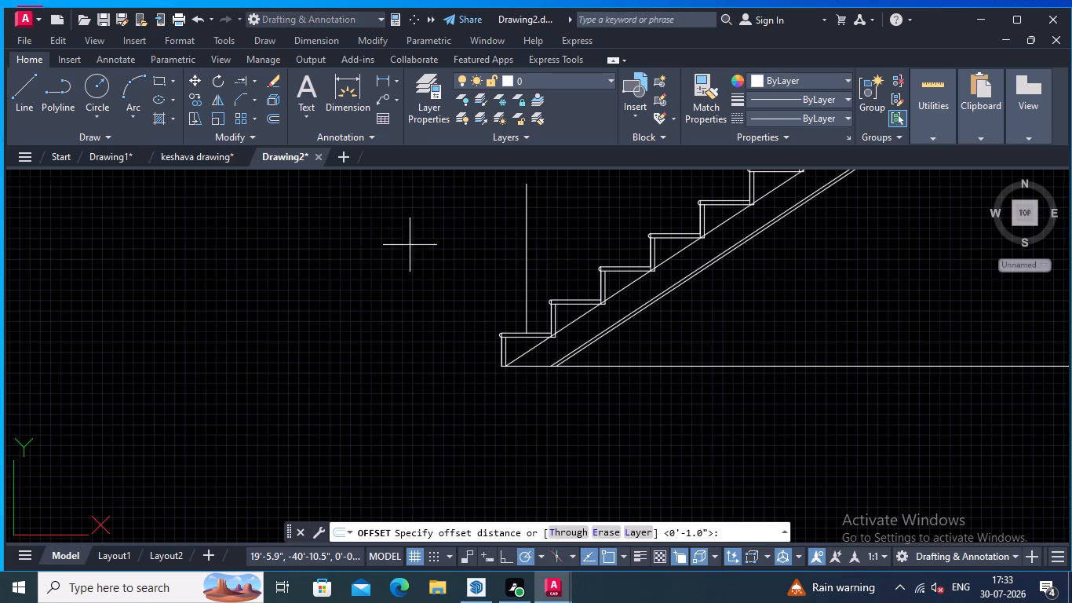
click(528, 287)
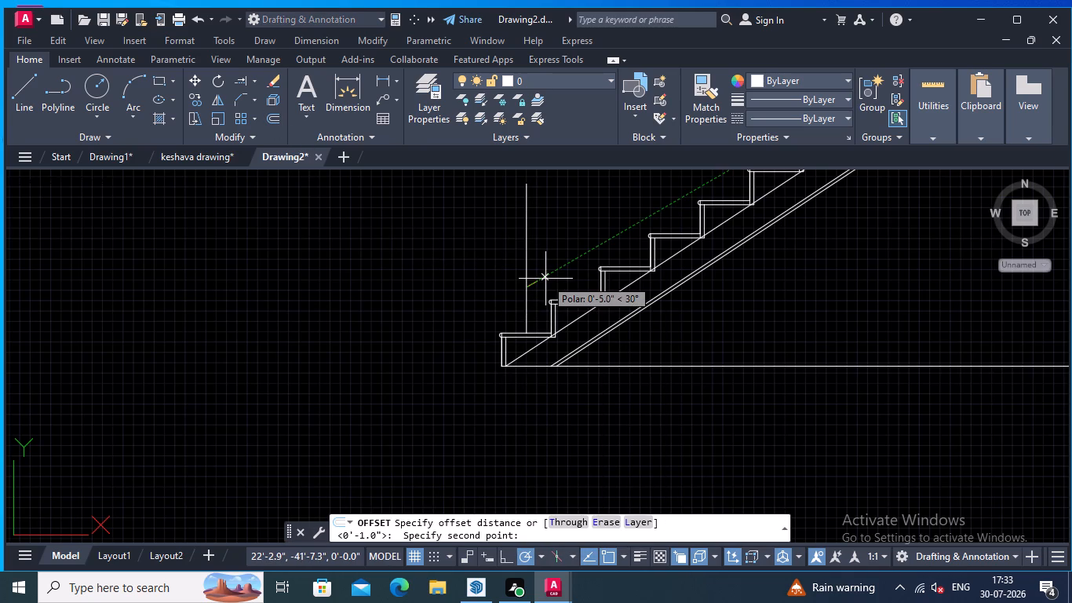
key(3)
key(Return)
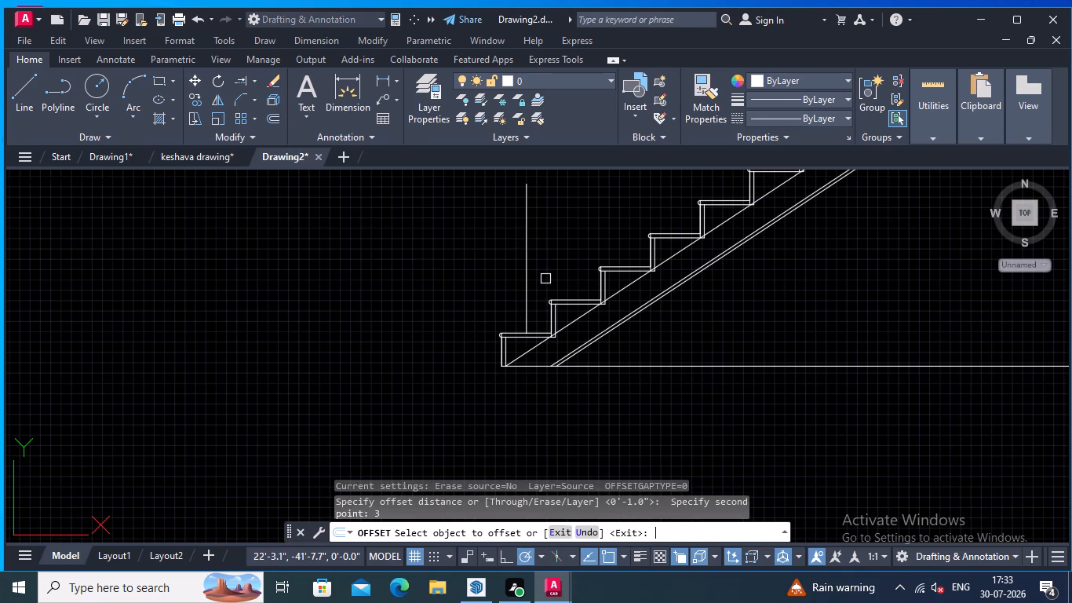
click(528, 300)
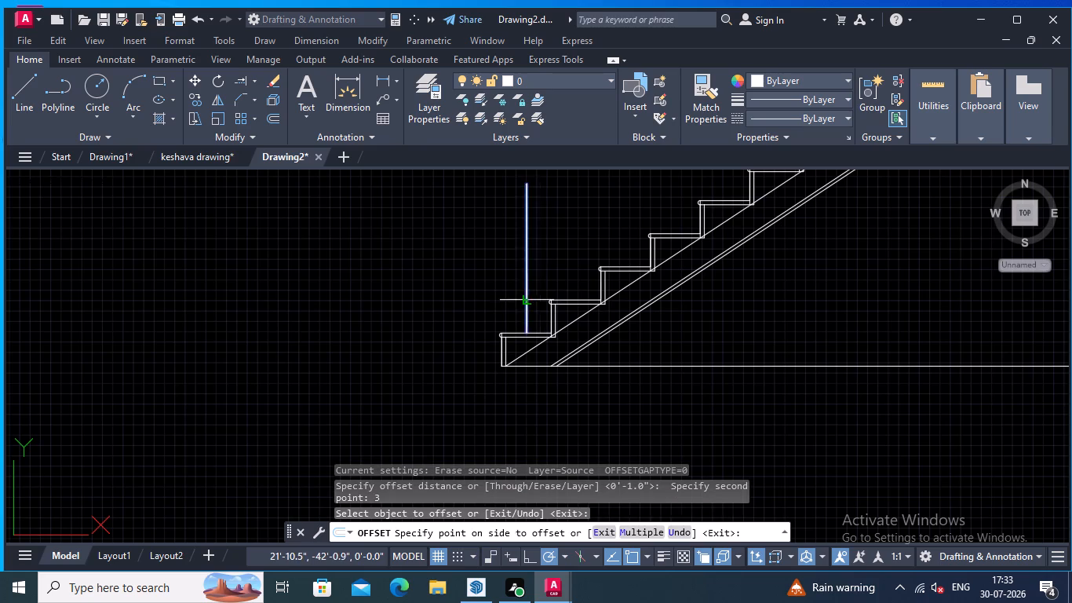
click(537, 301)
scroll(545, 224, down, 2)
middle_drag(544, 225, 497, 285)
scroll(505, 255, up, 1)
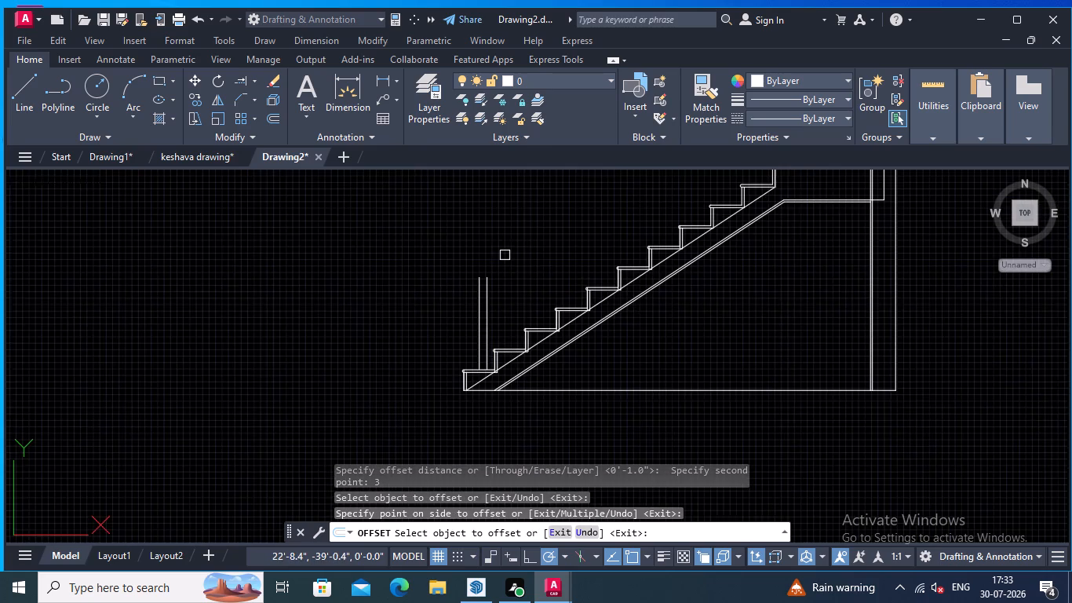
scroll(500, 260, up, 2)
key(Escape)
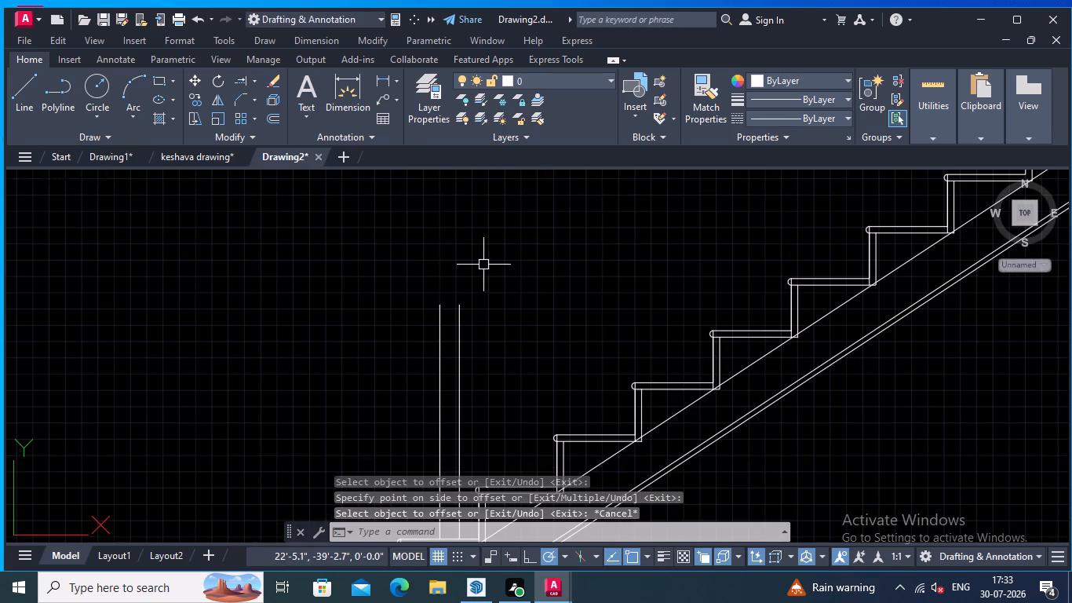
Draw a sloped line from the top of the bottom post's inner line to the top of the landing post's outer line.
scroll(483, 269, down, 4)
middle_drag(490, 264, 473, 291)
scroll(502, 263, up, 1)
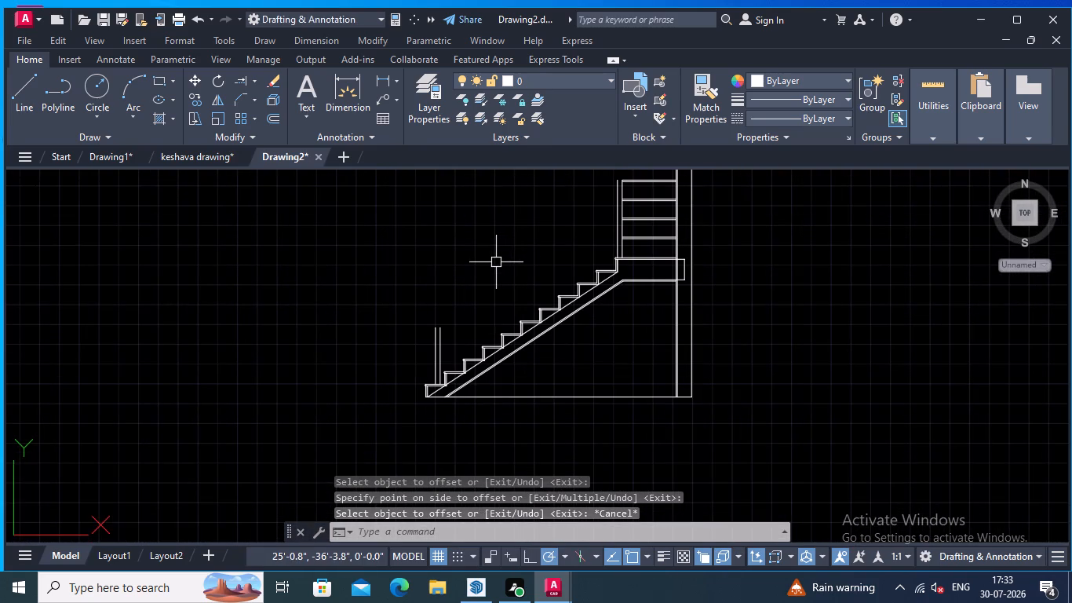
middle_drag(475, 299, 430, 286)
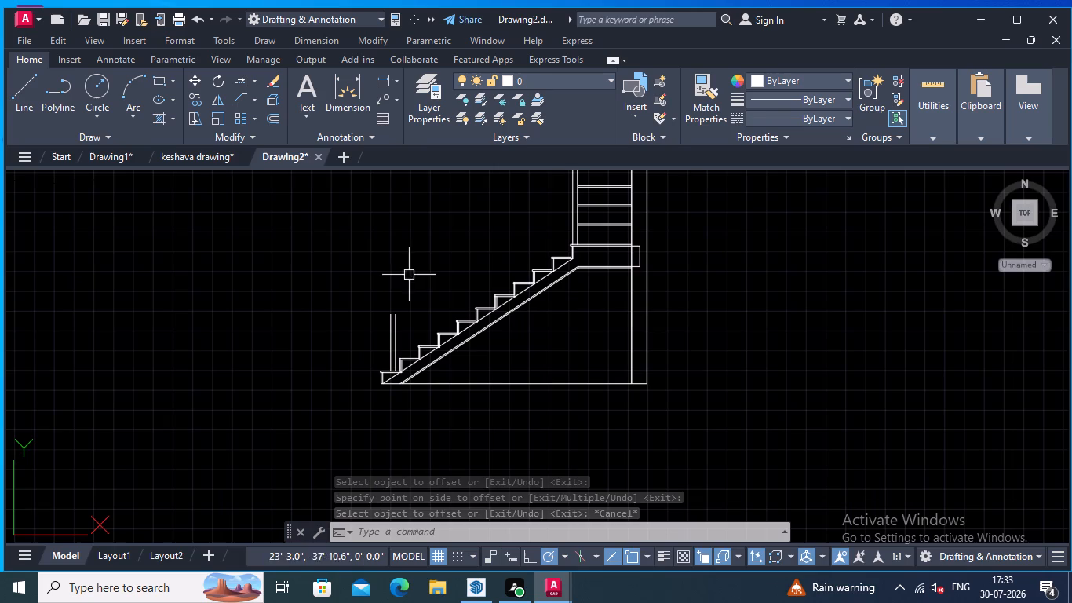
scroll(188, 152, up, 1)
click(31, 81)
scroll(407, 275, down, 1)
middle_drag(407, 275, 382, 317)
scroll(408, 309, up, 1)
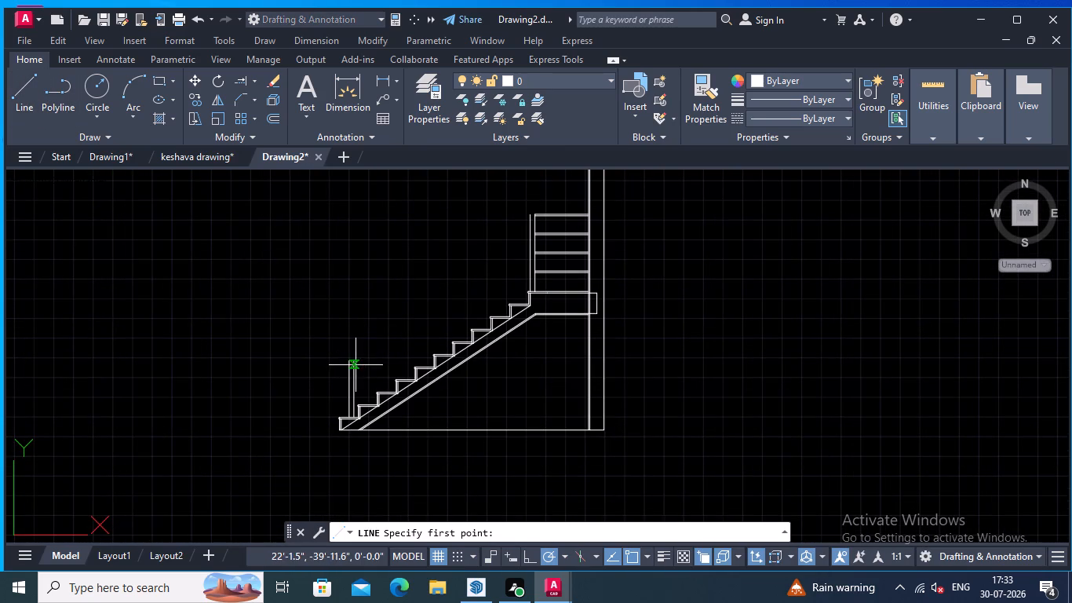
scroll(356, 364, up, 2)
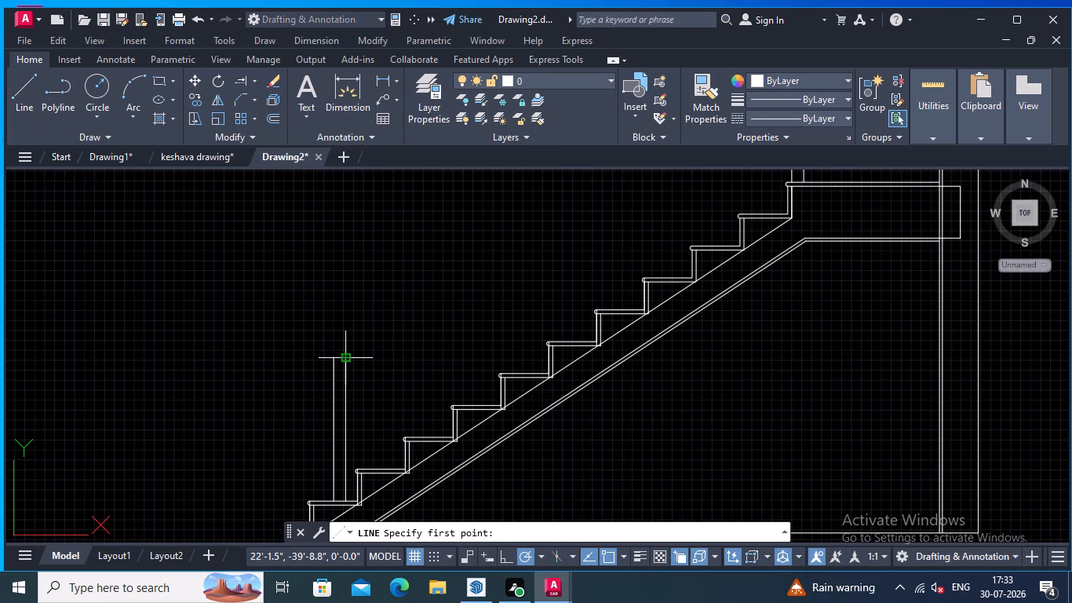
click(347, 356)
middle_drag(495, 263, 358, 327)
scroll(491, 301, down, 1)
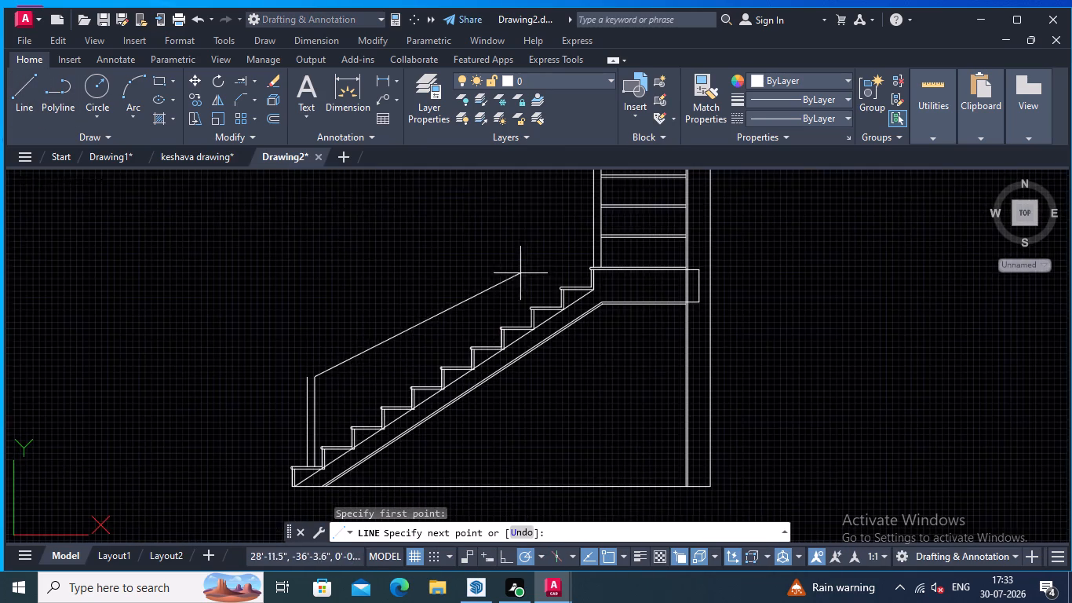
middle_drag(528, 269, 442, 329)
scroll(476, 274, up, 2)
middle_drag(477, 269, 447, 375)
scroll(458, 313, up, 1)
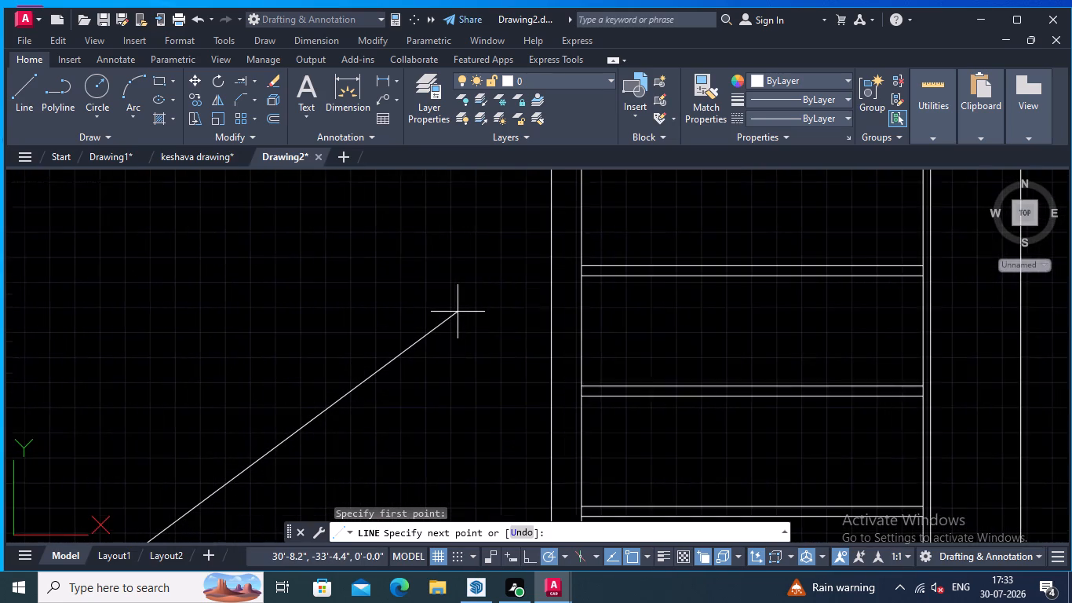
scroll(458, 312, down, 2)
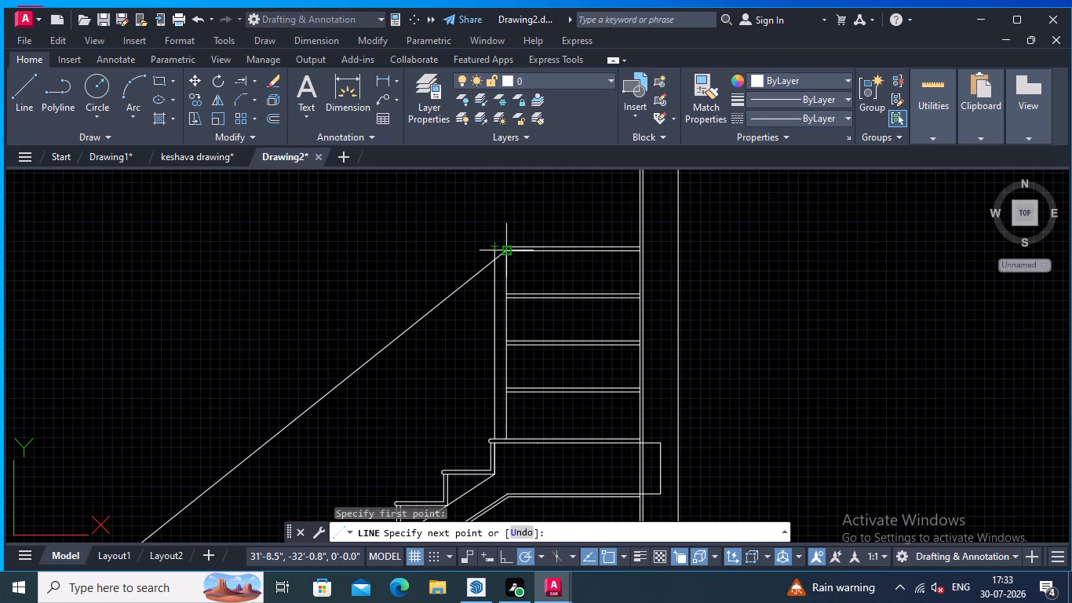
scroll(508, 245, up, 1)
click(483, 249)
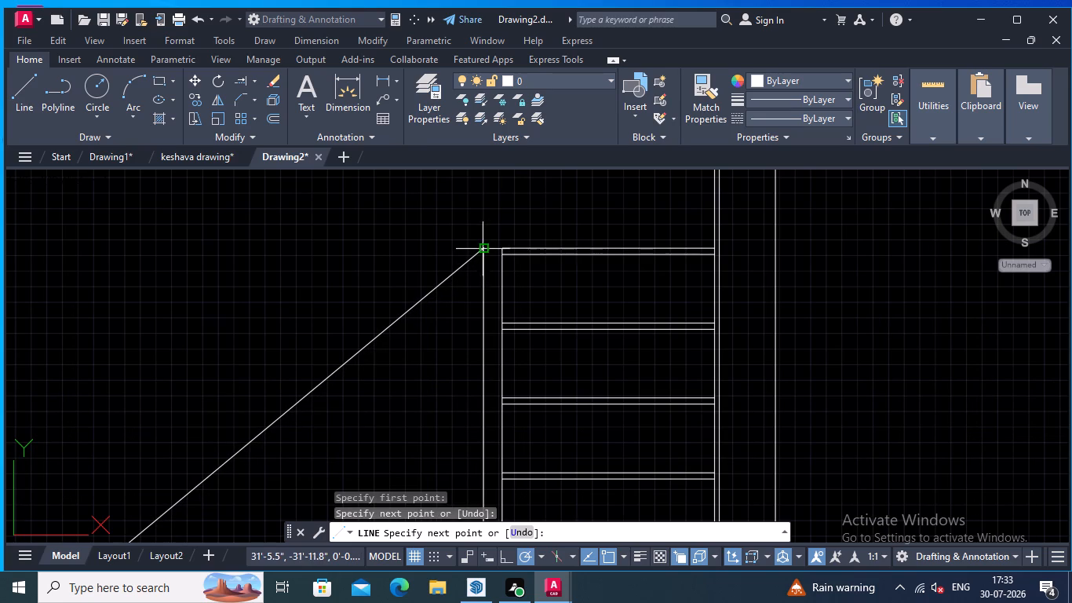
key(Return)
Offset the sloped railing line 2" upward to form the handrail.
scroll(720, 135, down, 2)
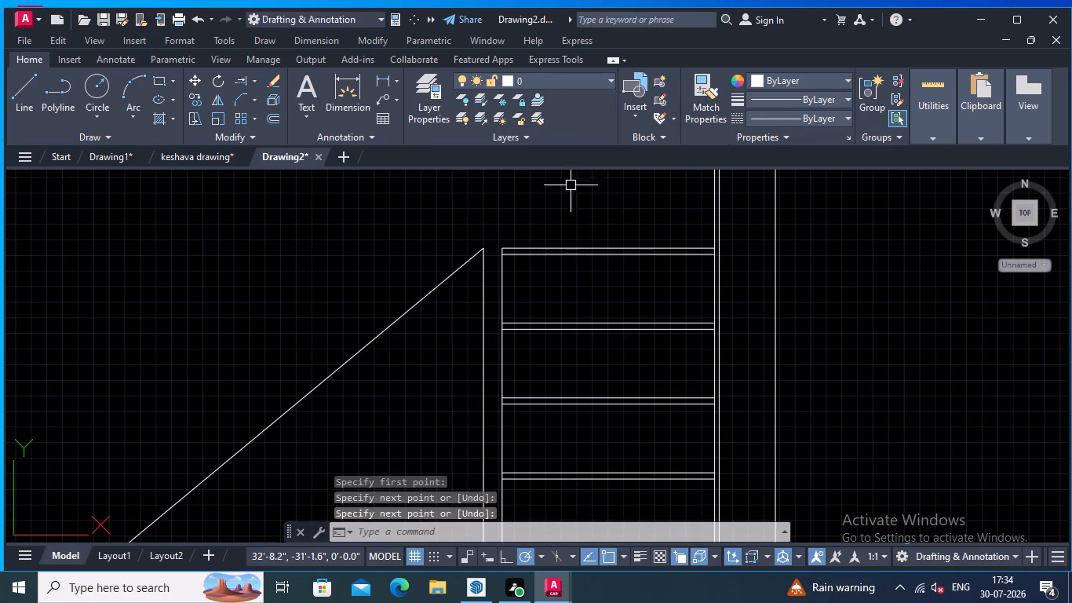
scroll(516, 239, down, 1)
middle_drag(512, 243, 538, 224)
click(272, 113)
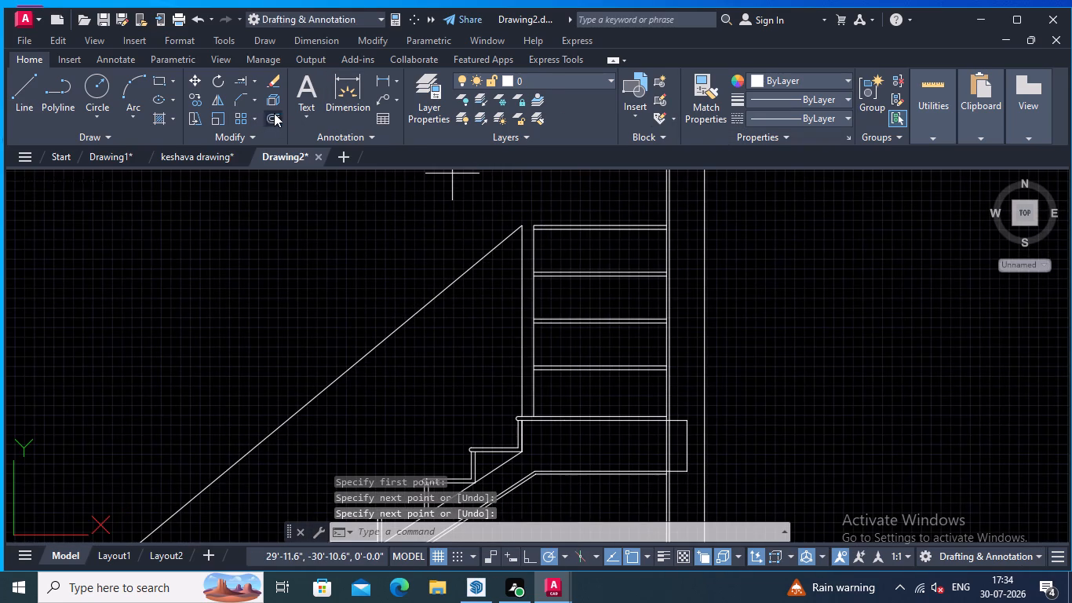
click(369, 352)
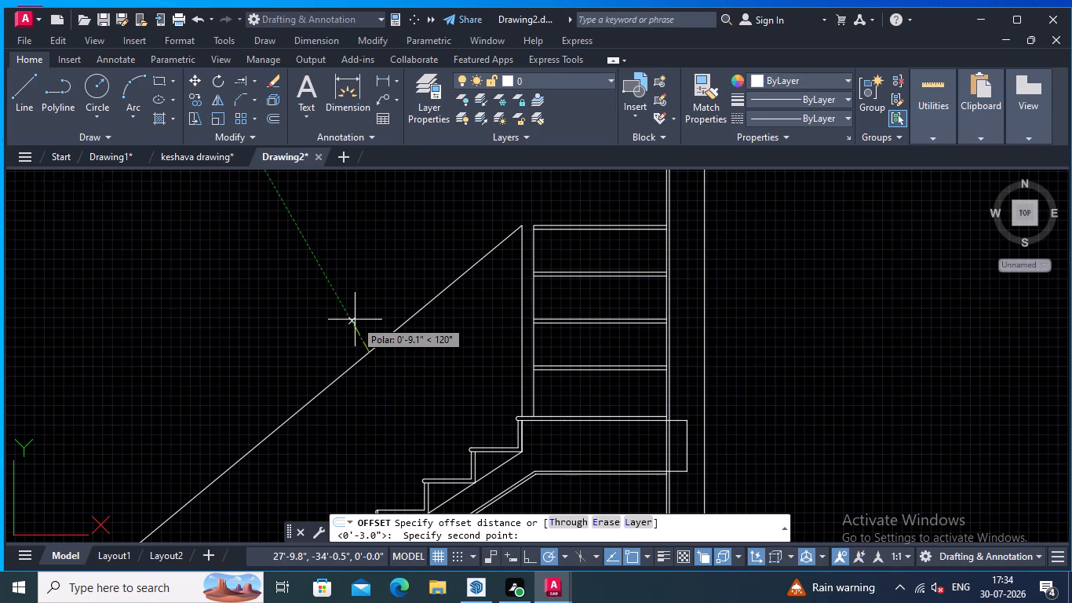
key(2)
key(Return)
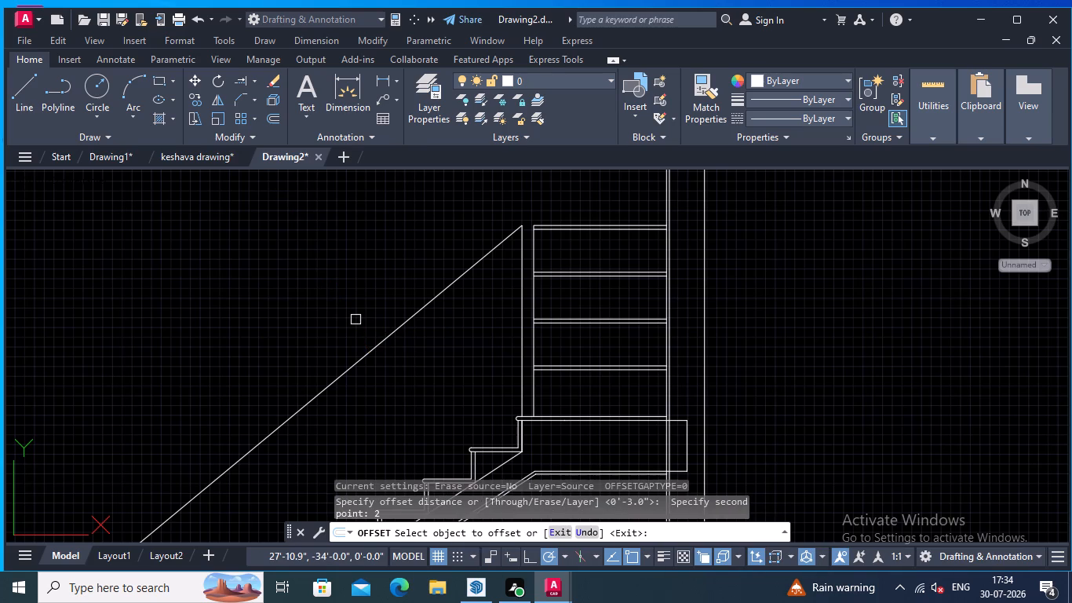
click(394, 338)
click(374, 298)
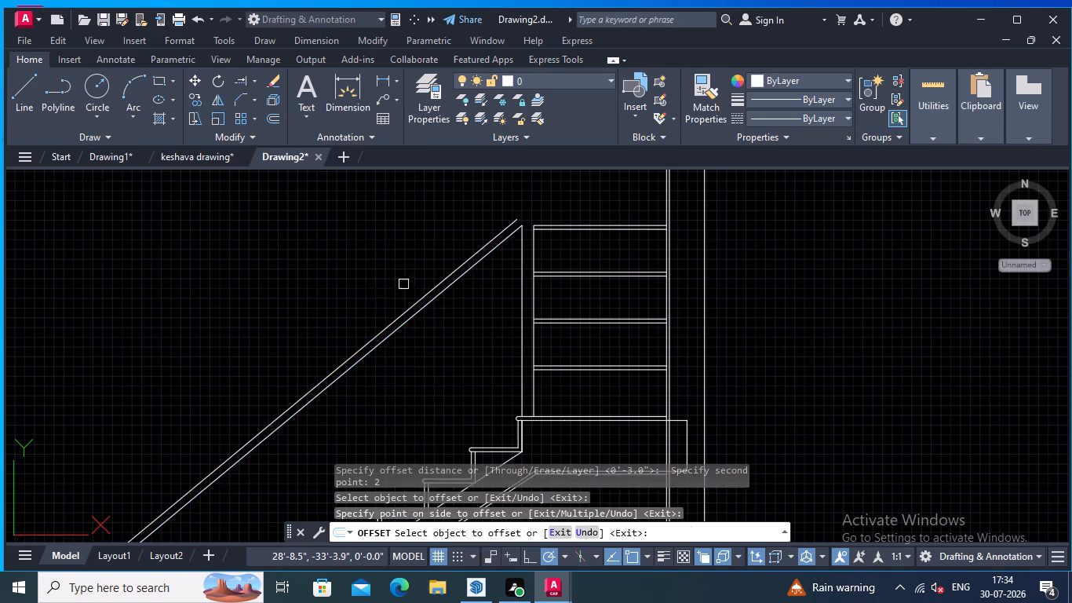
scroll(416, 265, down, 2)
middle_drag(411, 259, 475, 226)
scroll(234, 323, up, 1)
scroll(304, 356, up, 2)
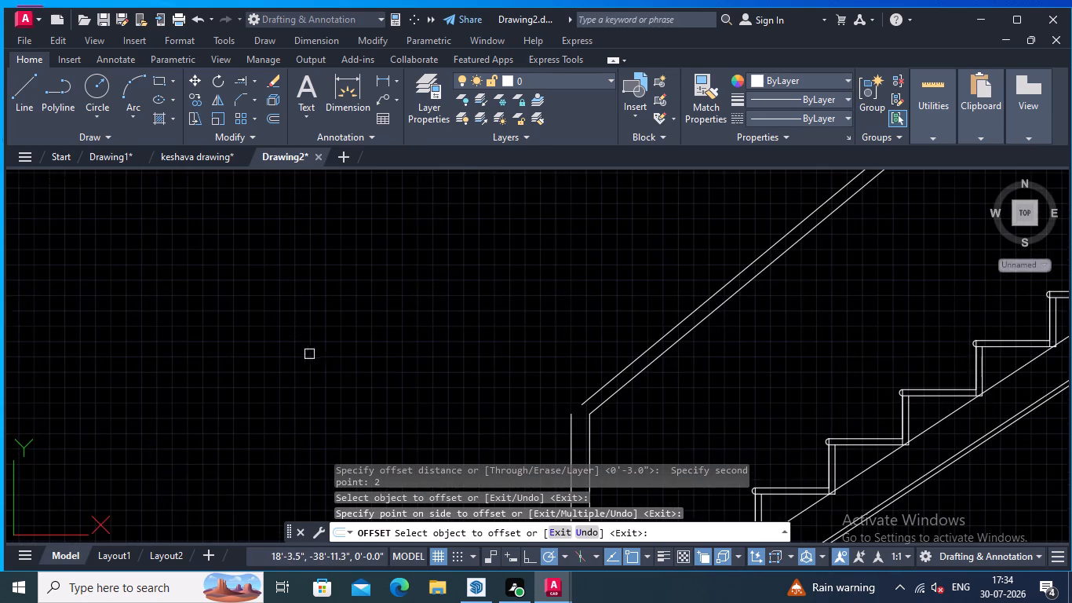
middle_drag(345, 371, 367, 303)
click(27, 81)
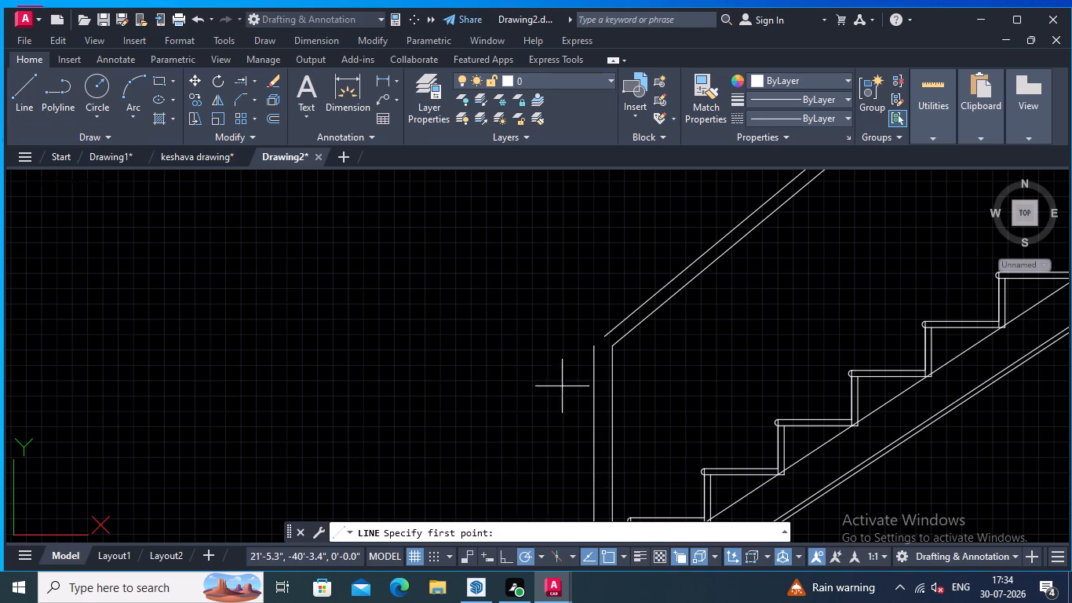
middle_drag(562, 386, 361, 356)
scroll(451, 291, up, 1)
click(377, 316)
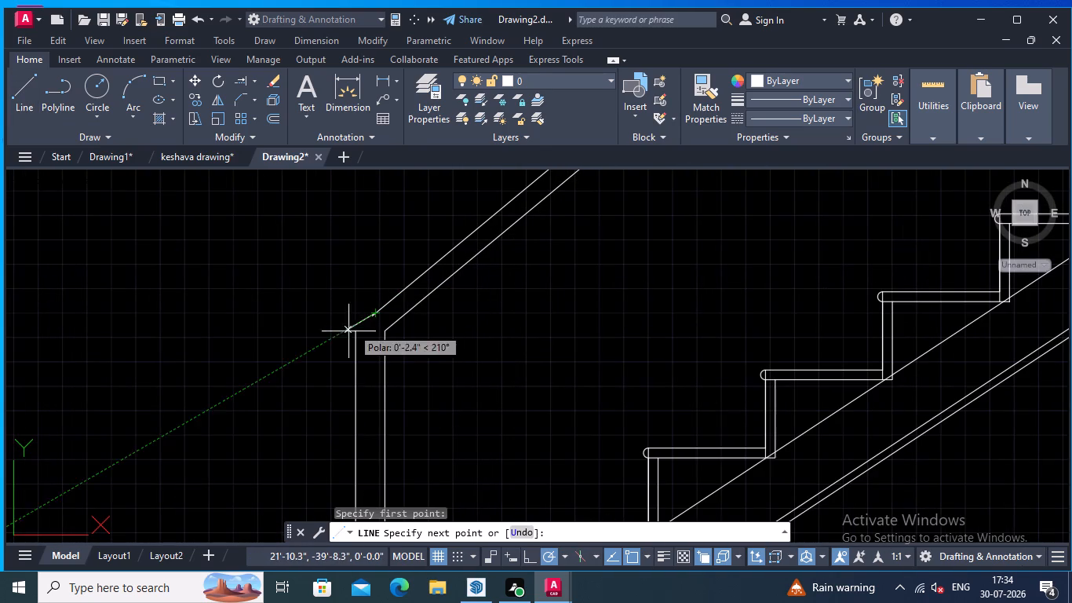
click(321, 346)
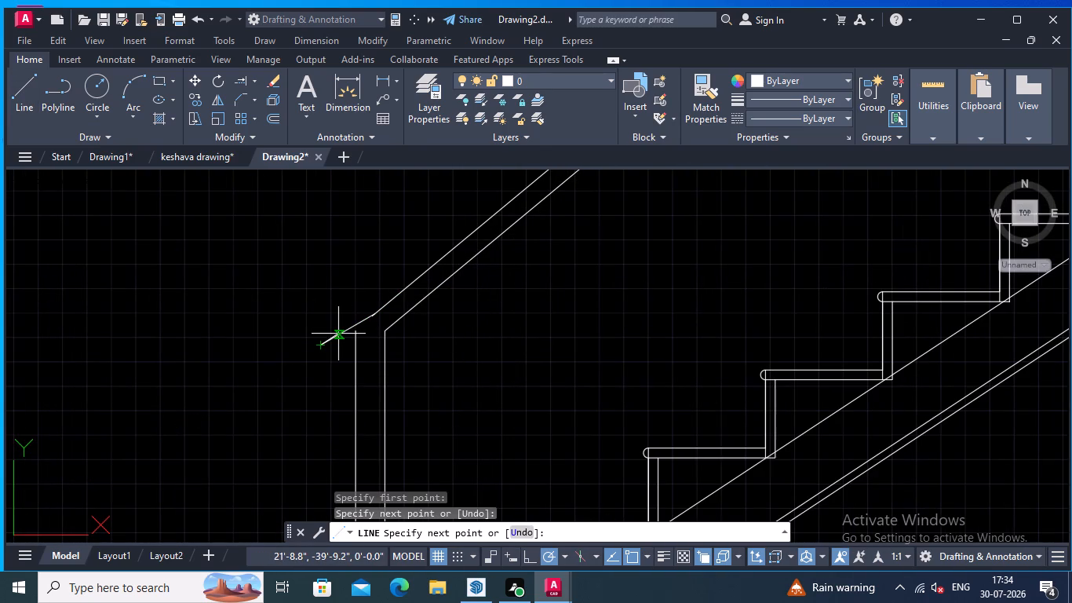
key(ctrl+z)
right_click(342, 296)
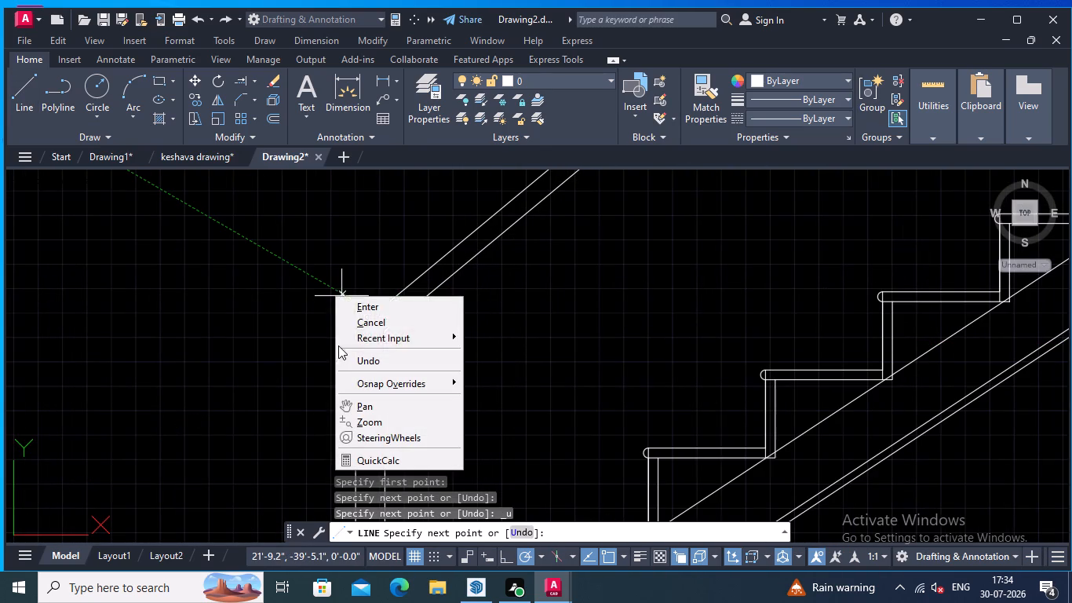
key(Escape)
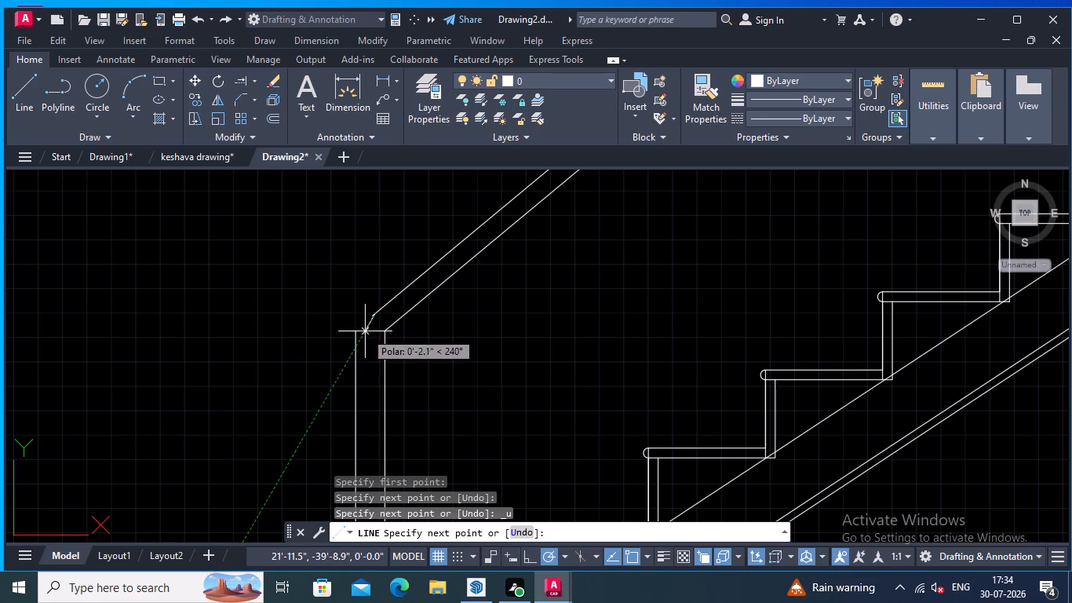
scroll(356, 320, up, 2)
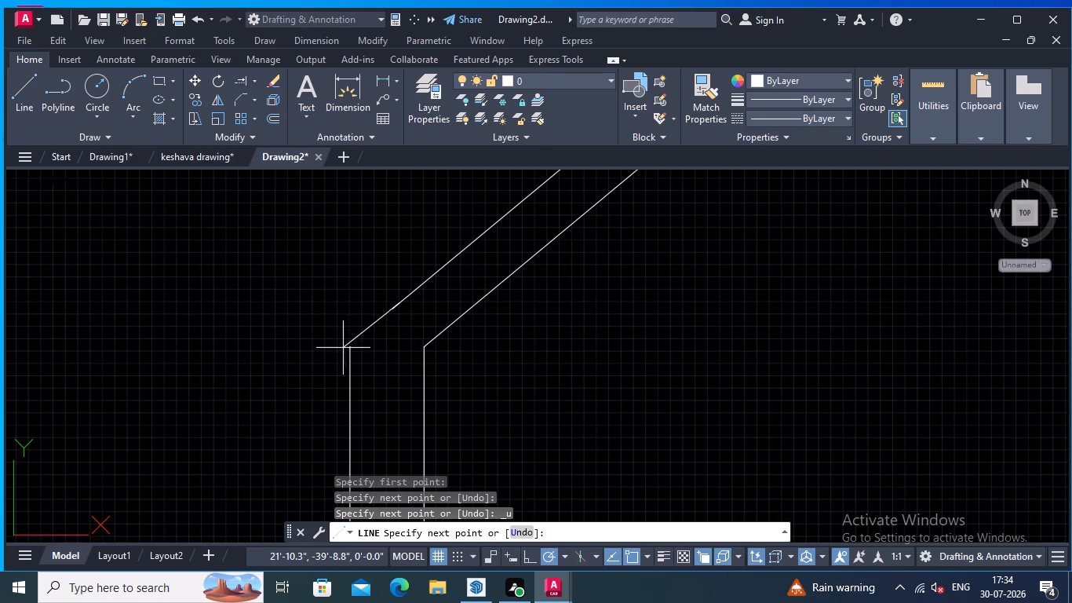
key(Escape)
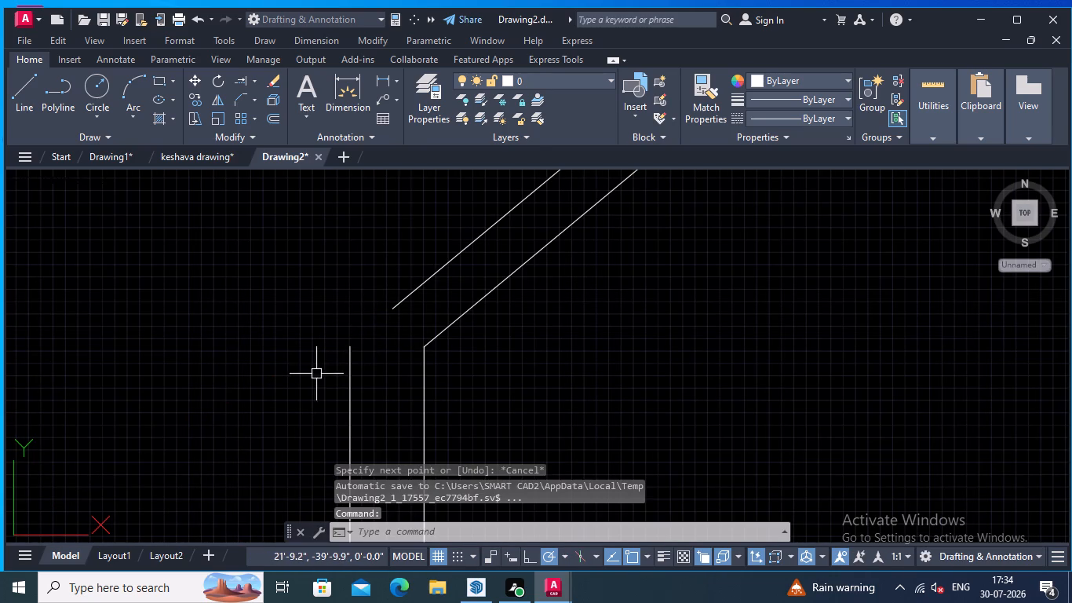
Draw a line continuing the upper handrail line down its slope from its lower end to beyond the bottom post.
right_click(327, 311)
click(391, 23)
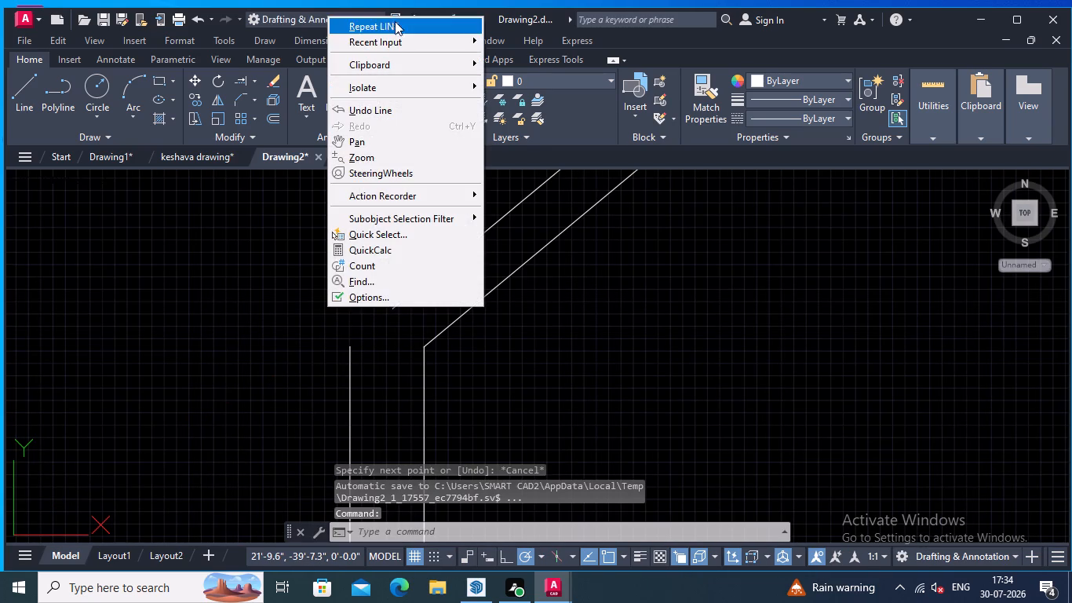
click(389, 309)
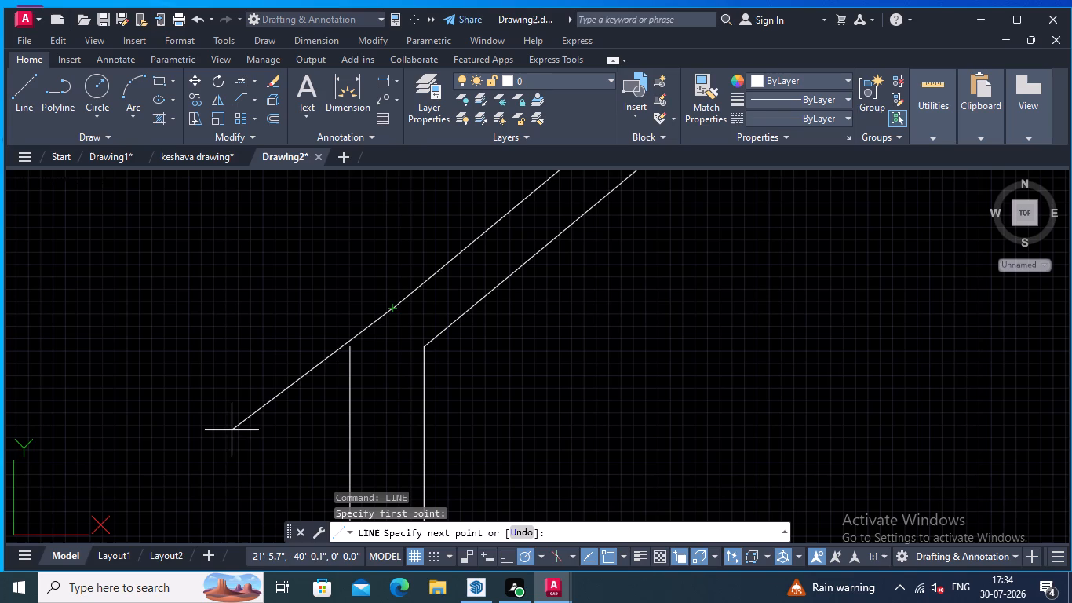
click(246, 431)
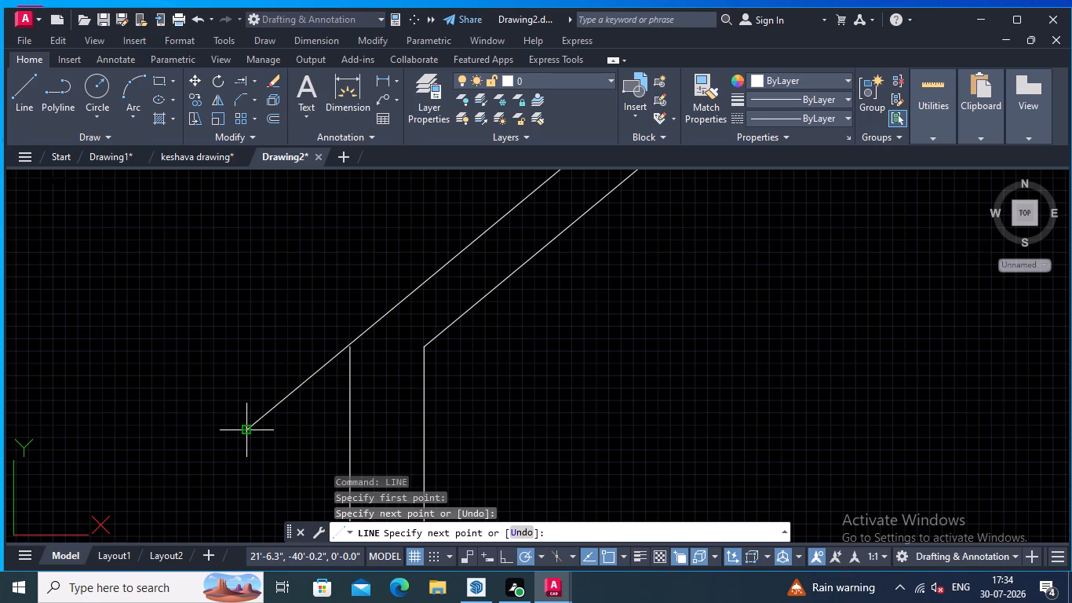
key(Escape)
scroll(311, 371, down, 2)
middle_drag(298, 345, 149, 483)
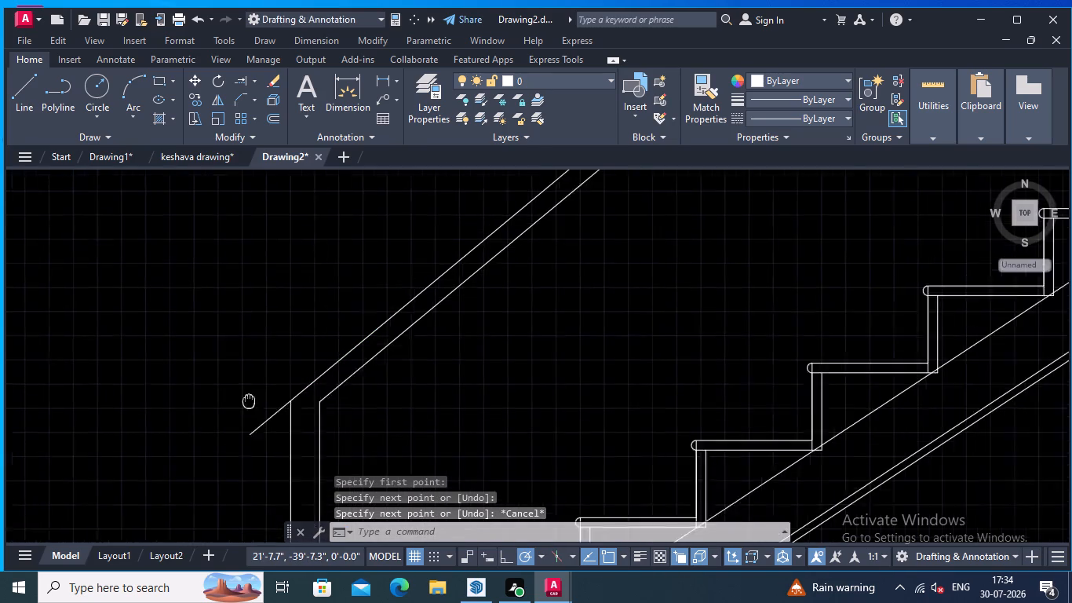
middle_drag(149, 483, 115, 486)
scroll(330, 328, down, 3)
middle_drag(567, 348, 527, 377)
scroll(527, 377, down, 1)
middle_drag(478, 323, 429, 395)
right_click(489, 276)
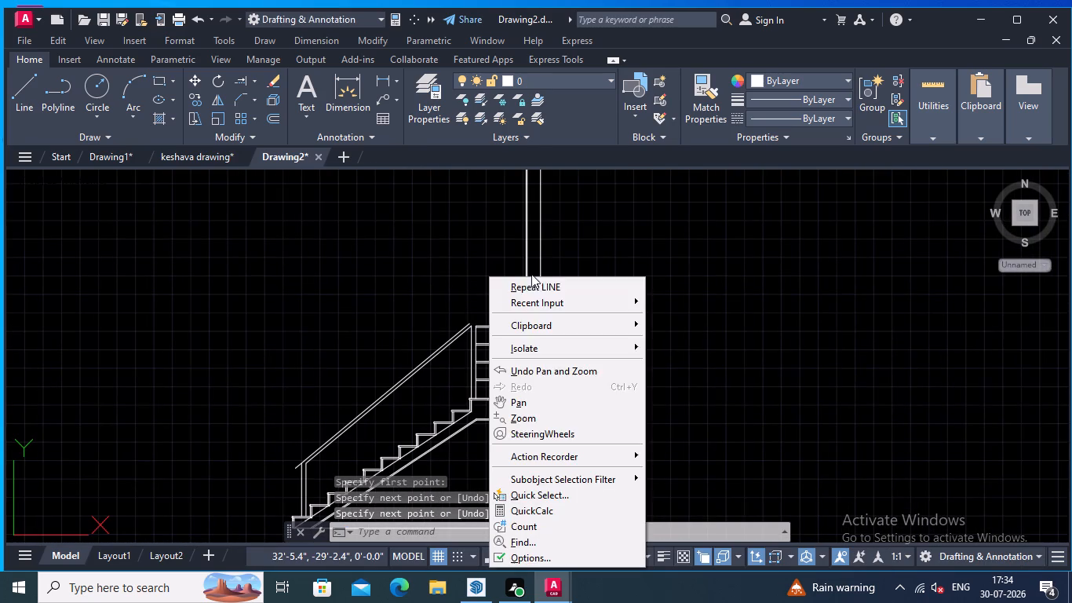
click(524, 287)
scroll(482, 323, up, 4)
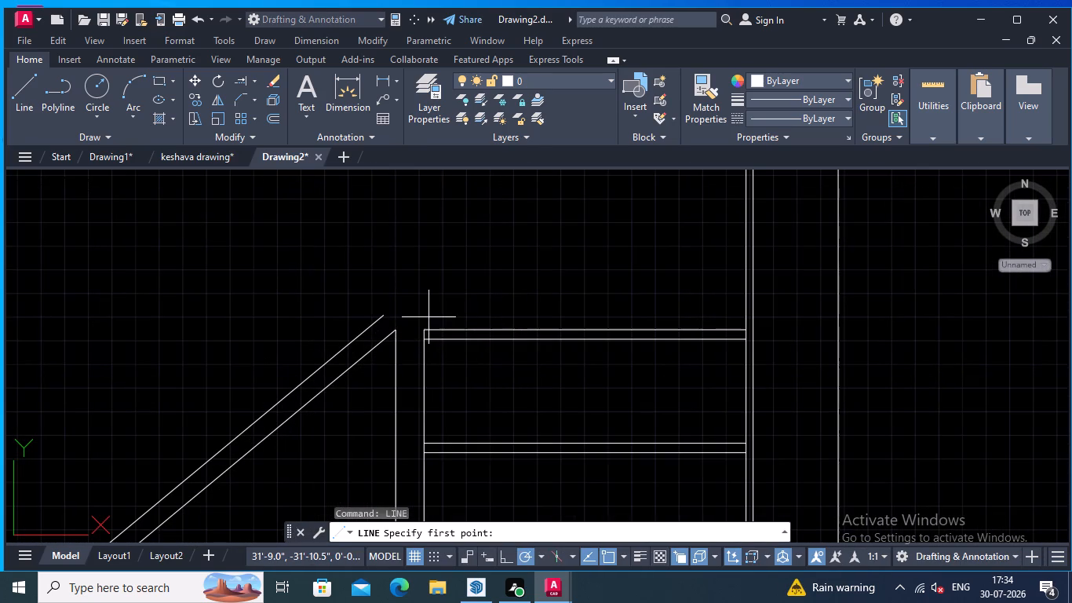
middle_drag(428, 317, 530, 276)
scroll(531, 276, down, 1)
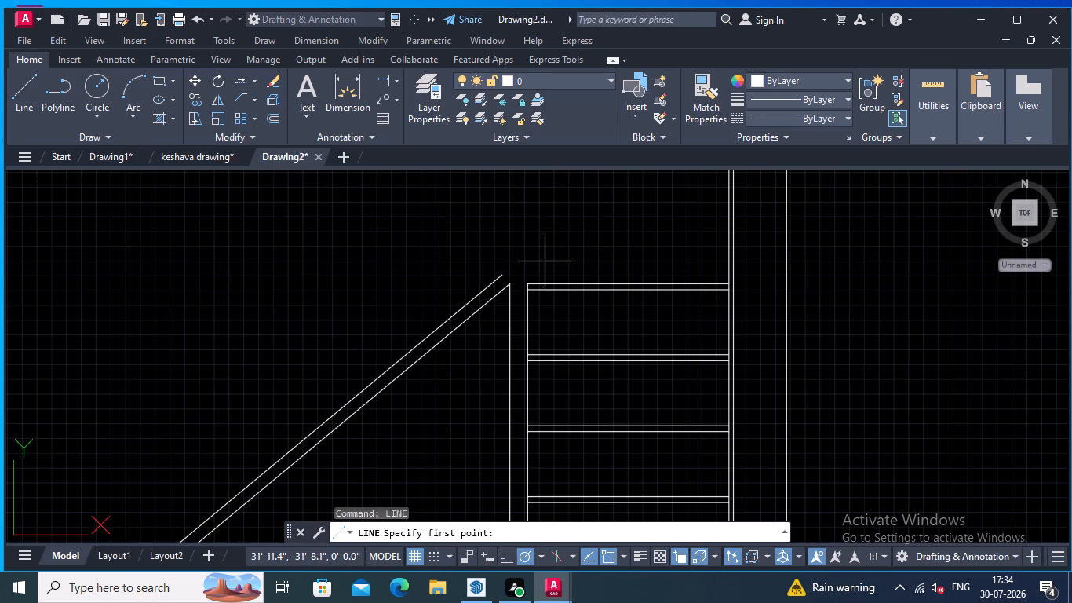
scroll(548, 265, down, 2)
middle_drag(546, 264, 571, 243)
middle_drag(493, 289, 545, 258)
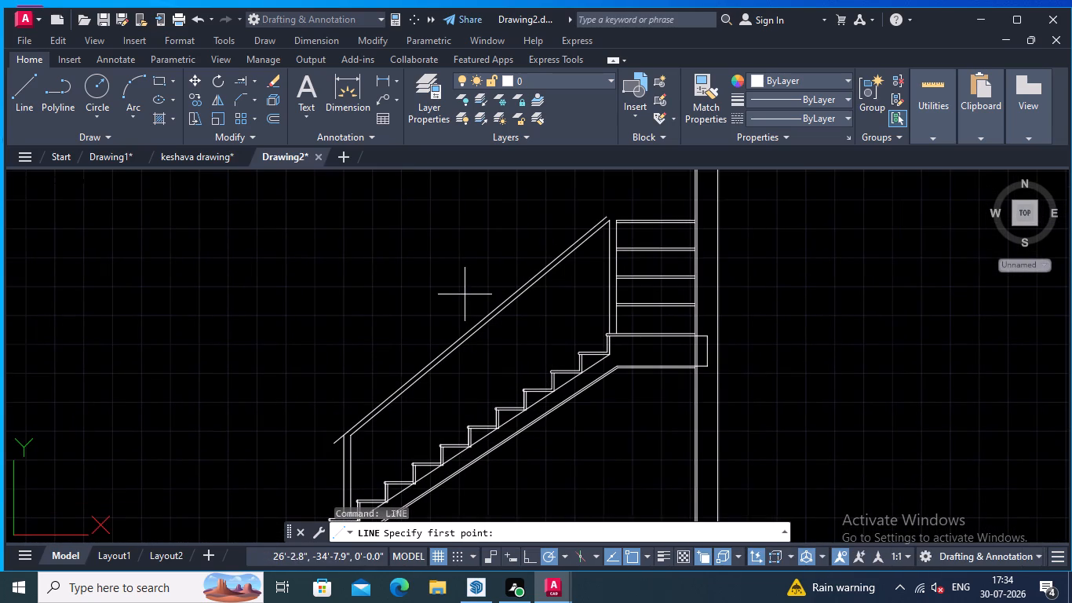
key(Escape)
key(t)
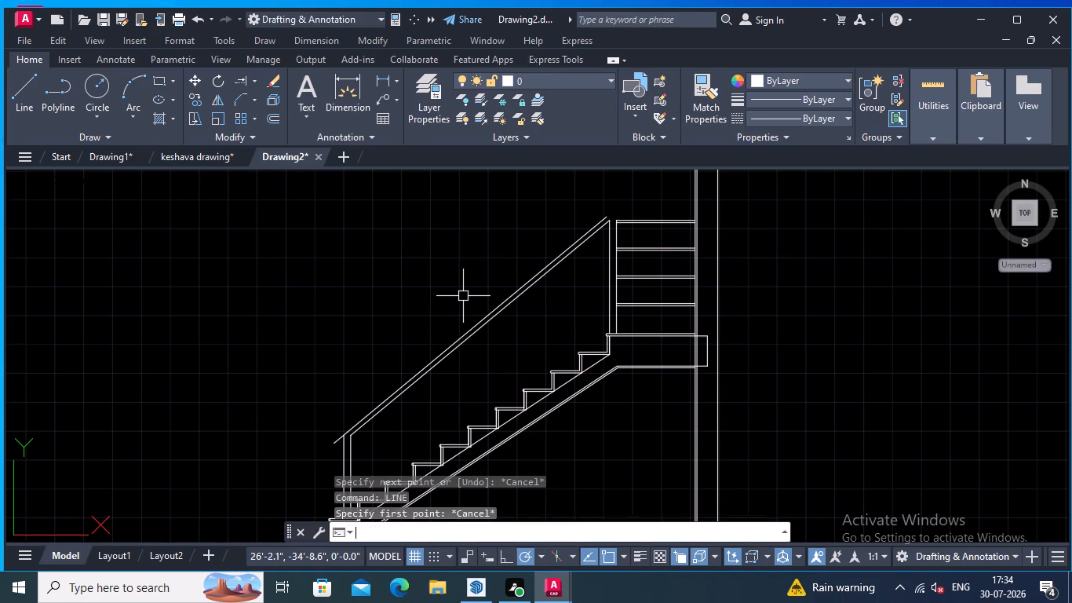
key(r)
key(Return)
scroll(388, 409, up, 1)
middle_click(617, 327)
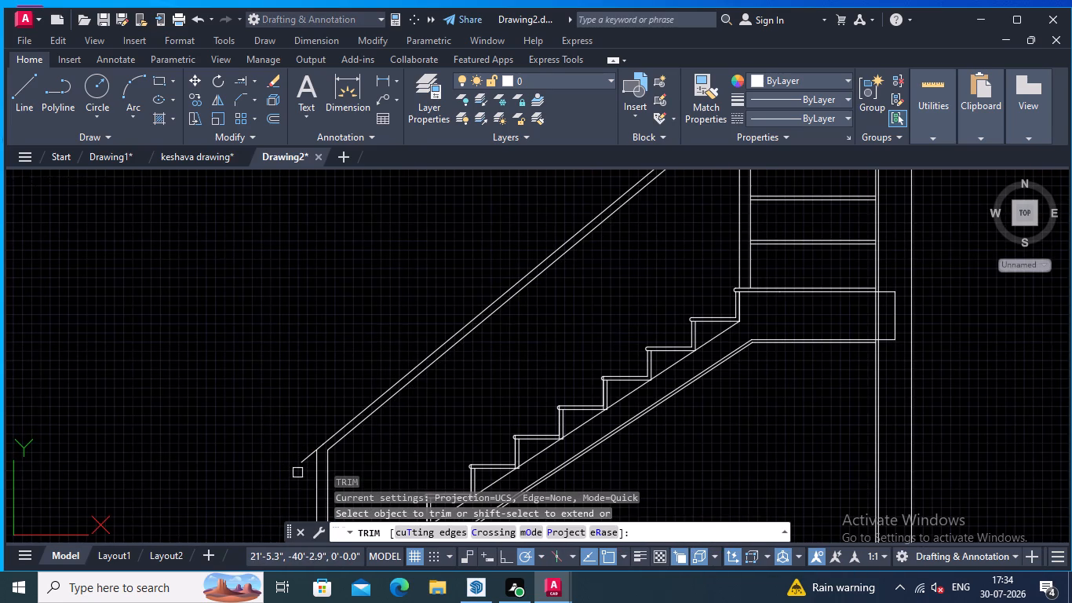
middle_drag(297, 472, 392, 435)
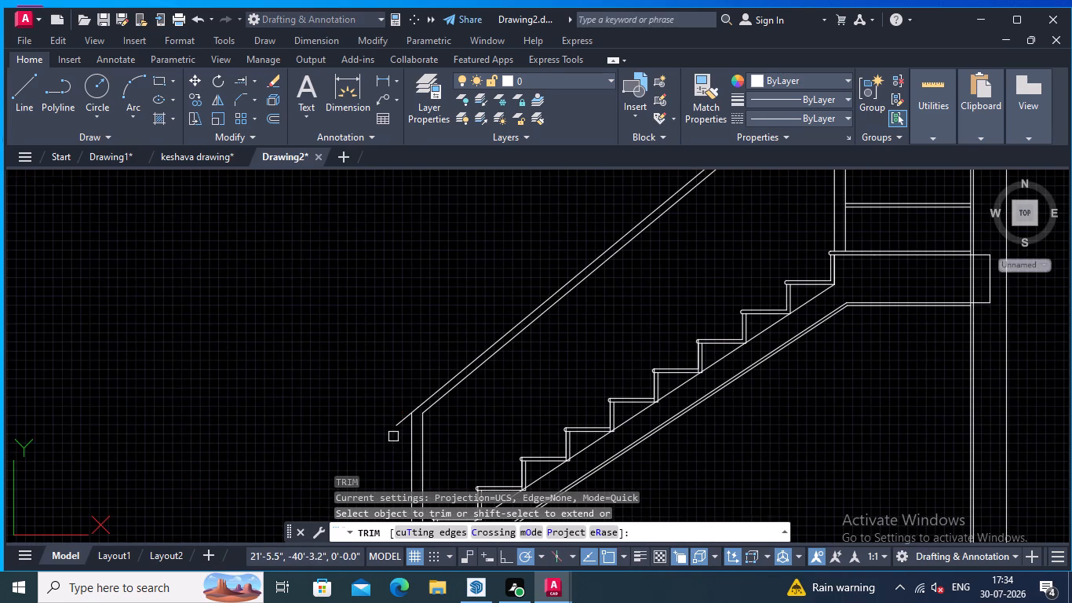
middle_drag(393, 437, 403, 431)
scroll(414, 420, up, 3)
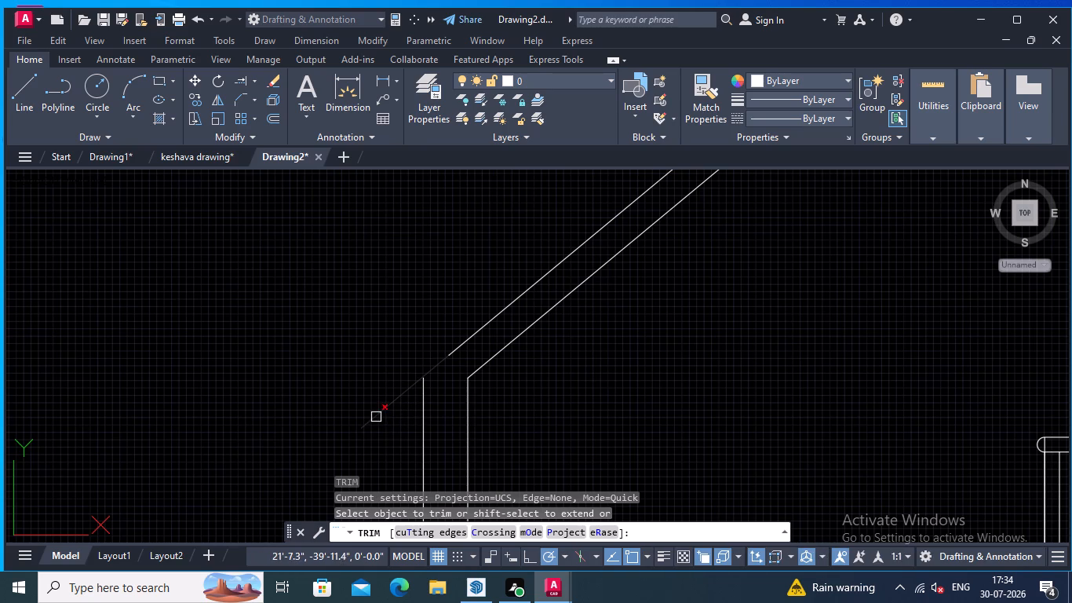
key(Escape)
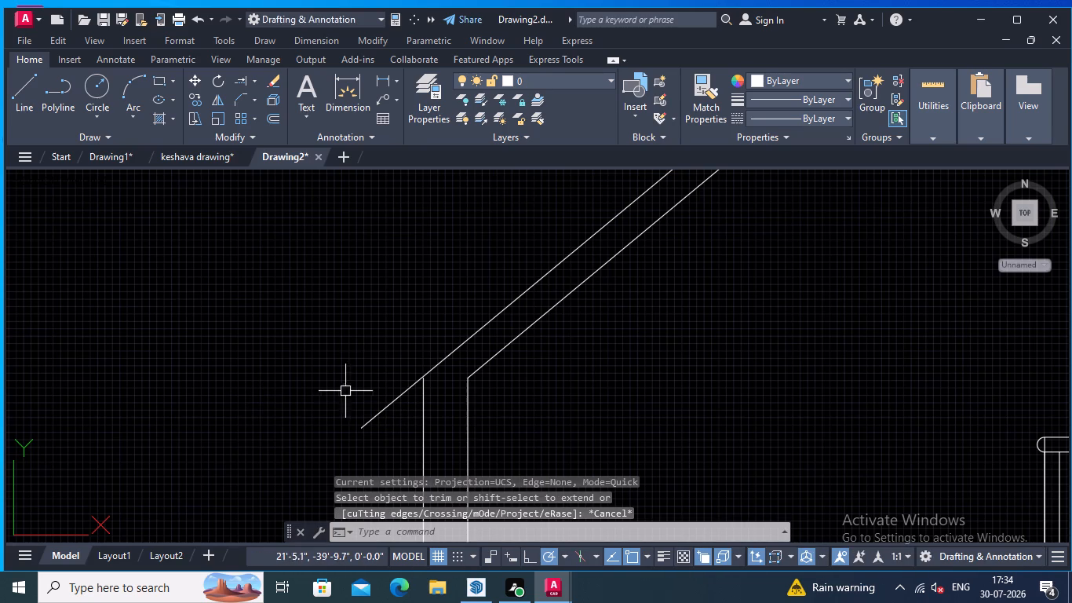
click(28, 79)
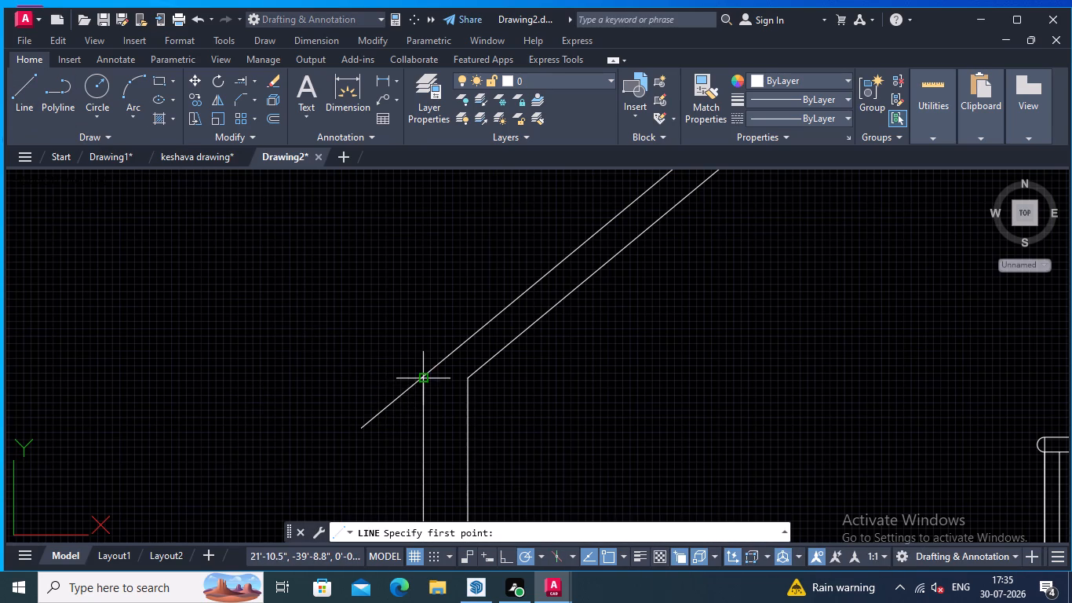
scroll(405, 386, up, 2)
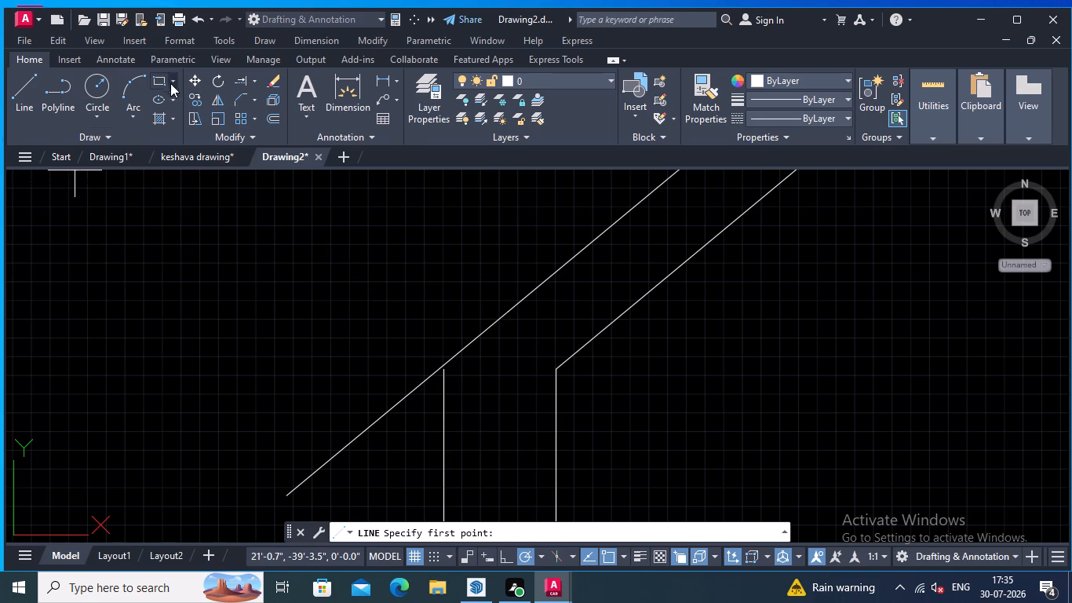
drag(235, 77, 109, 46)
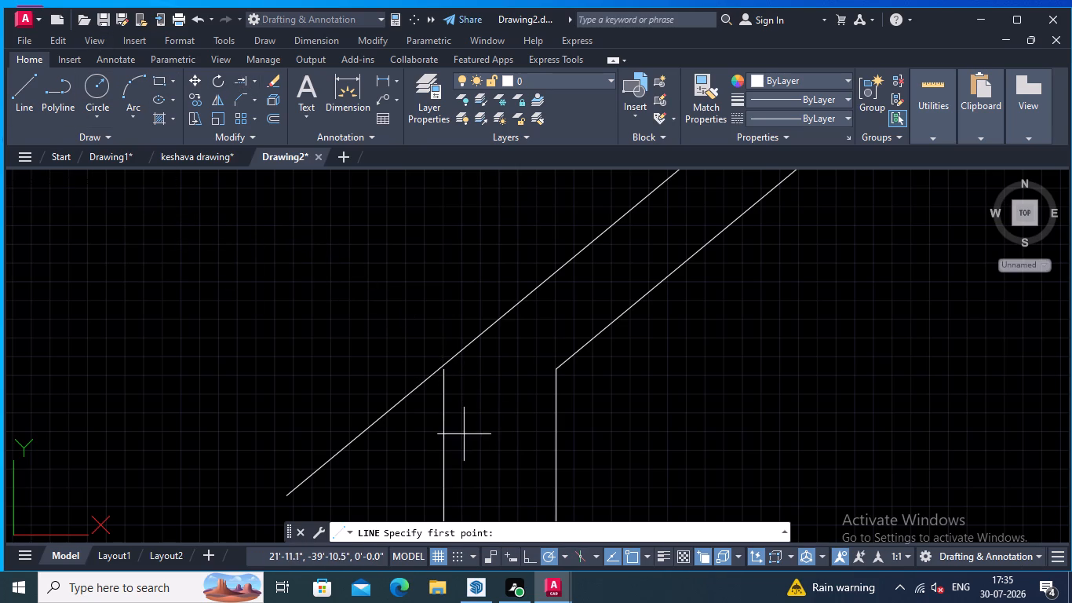
Close the bottom post's corner by extending its outer line to the upper handrail line and trimming the handrail overhang beyond the post.
click(239, 77)
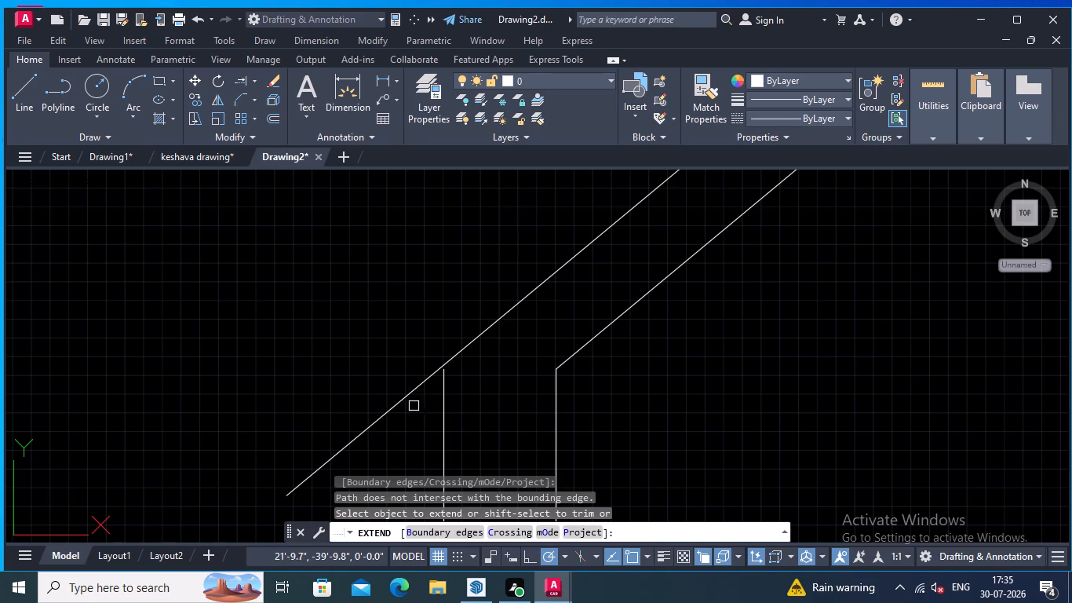
click(440, 414)
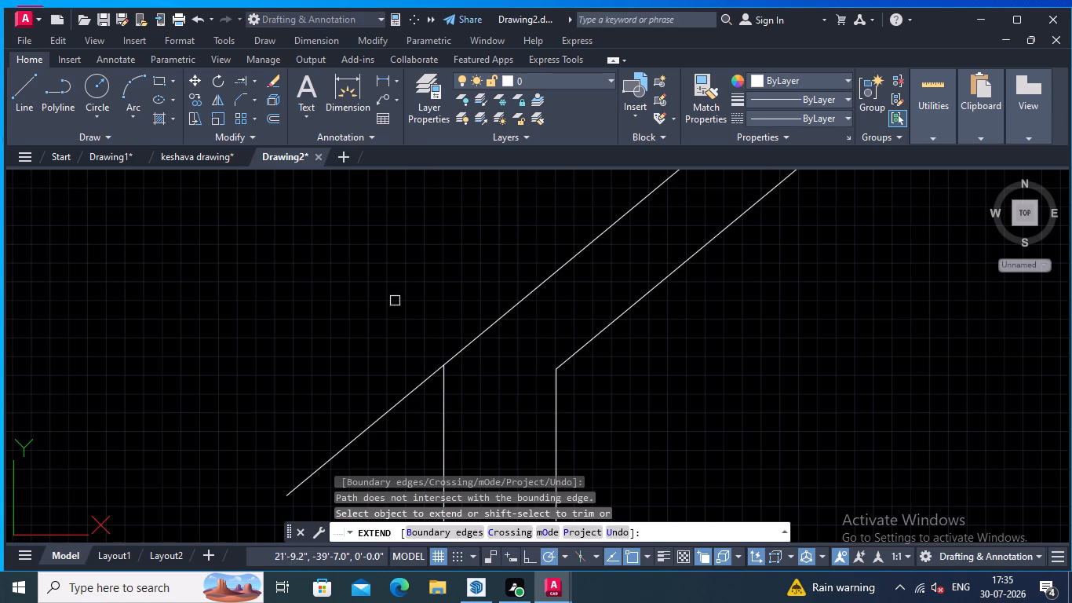
key(Return)
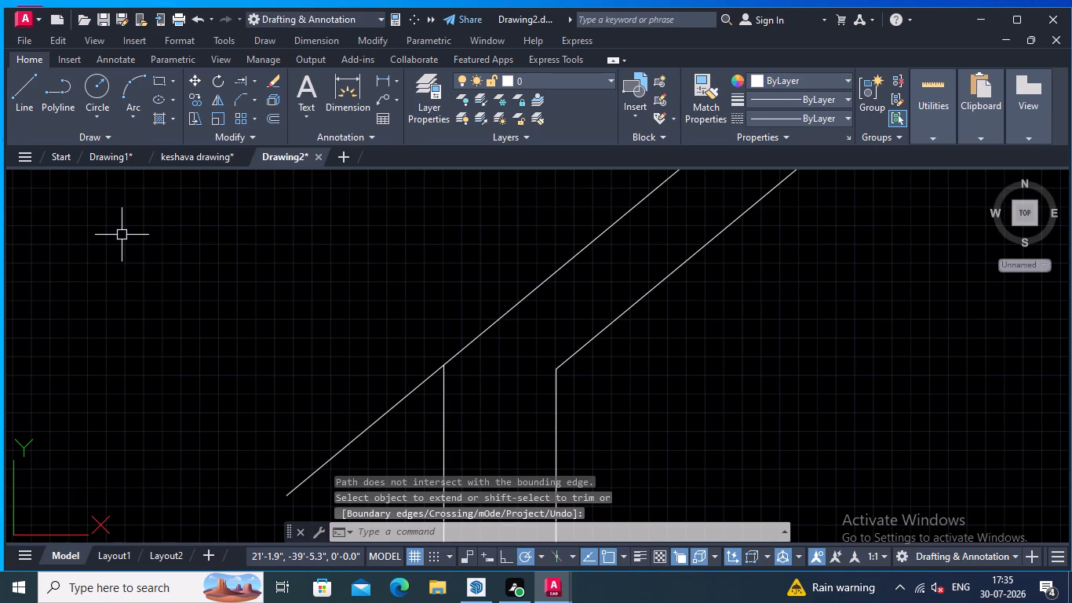
text(TR)
key(Return)
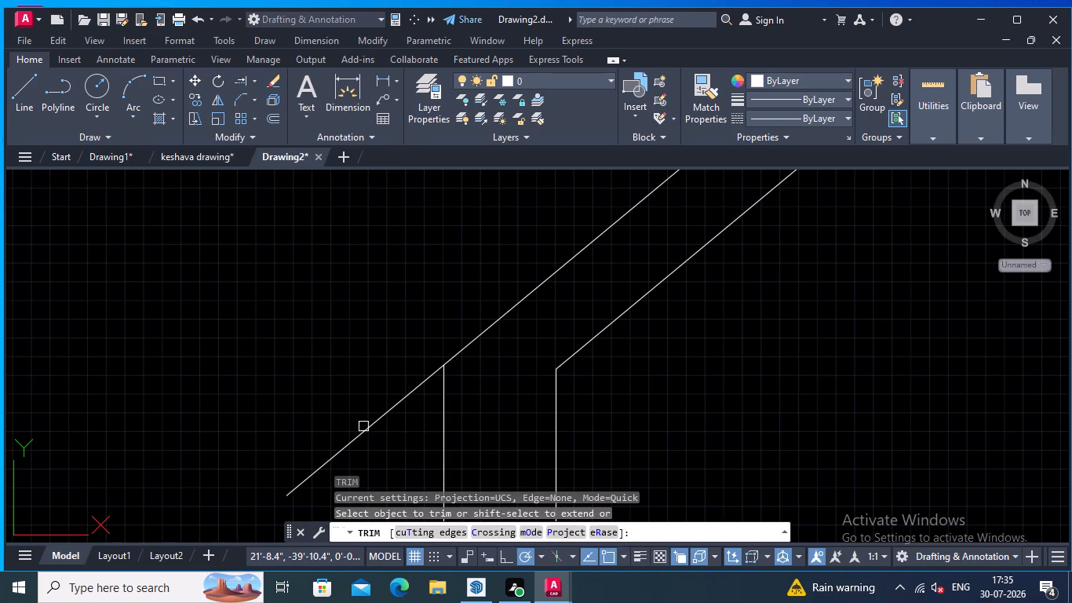
click(371, 426)
Draw a line continuing the upper handrail line up its slope from its upper end to beyond the landing post.
scroll(339, 323, down, 3)
middle_drag(336, 327, 205, 369)
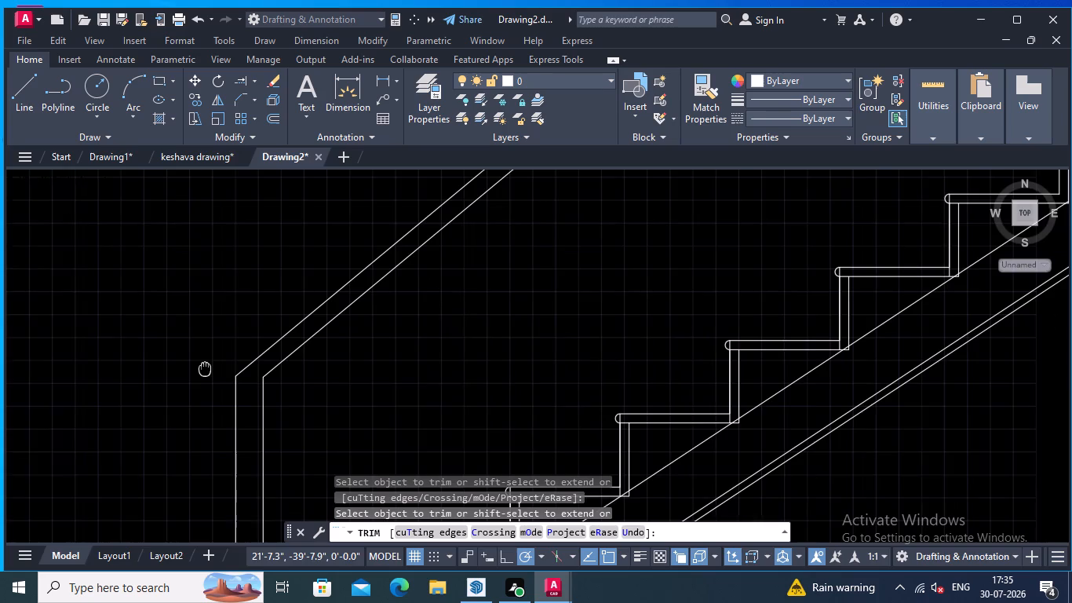
middle_drag(205, 369, 195, 375)
scroll(363, 334, down, 2)
middle_drag(369, 338, 236, 484)
middle_drag(417, 338, 292, 540)
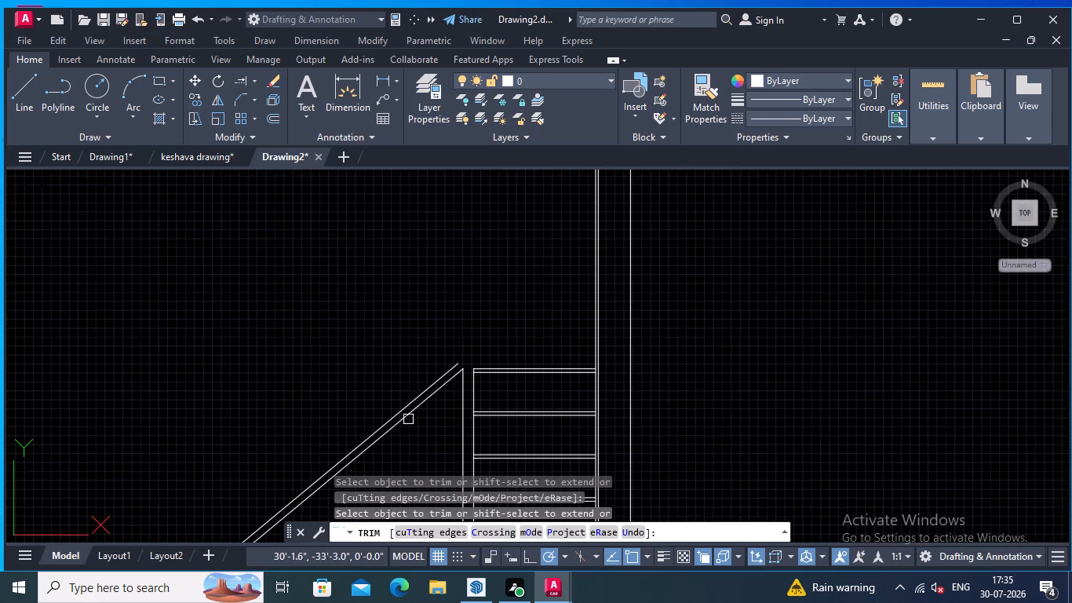
scroll(410, 398, up, 2)
middle_drag(395, 372, 332, 204)
scroll(352, 277, down, 1)
middle_drag(332, 371, 353, 342)
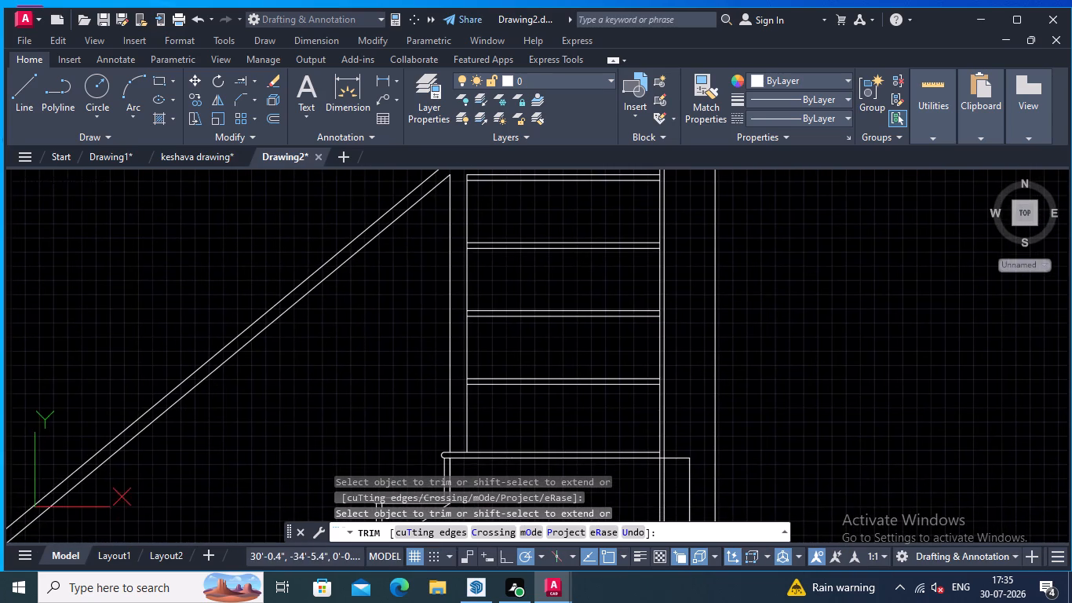
middle_drag(342, 381, 332, 444)
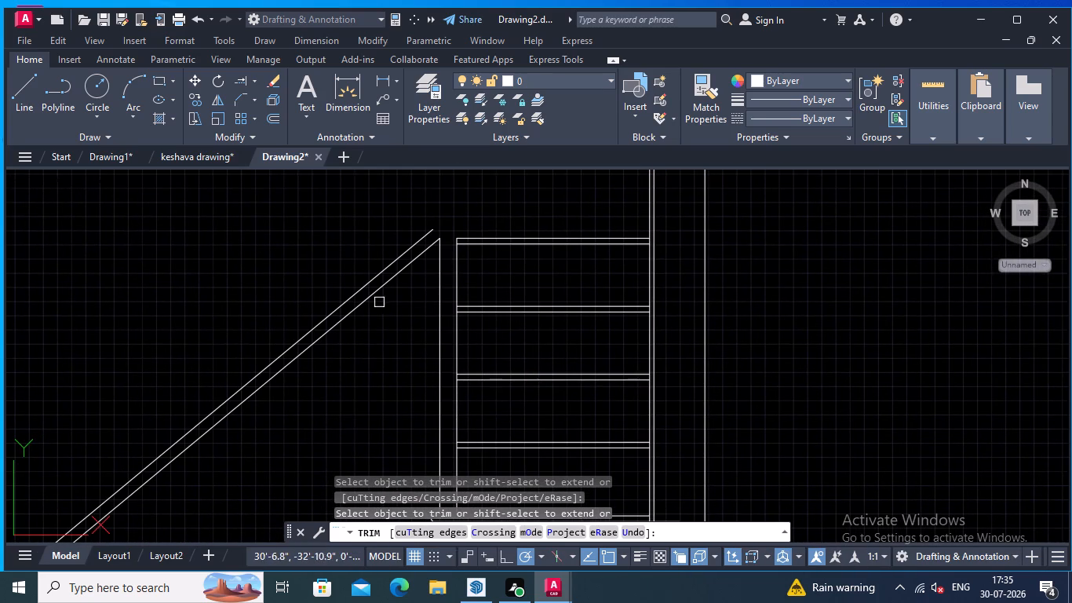
key(Escape)
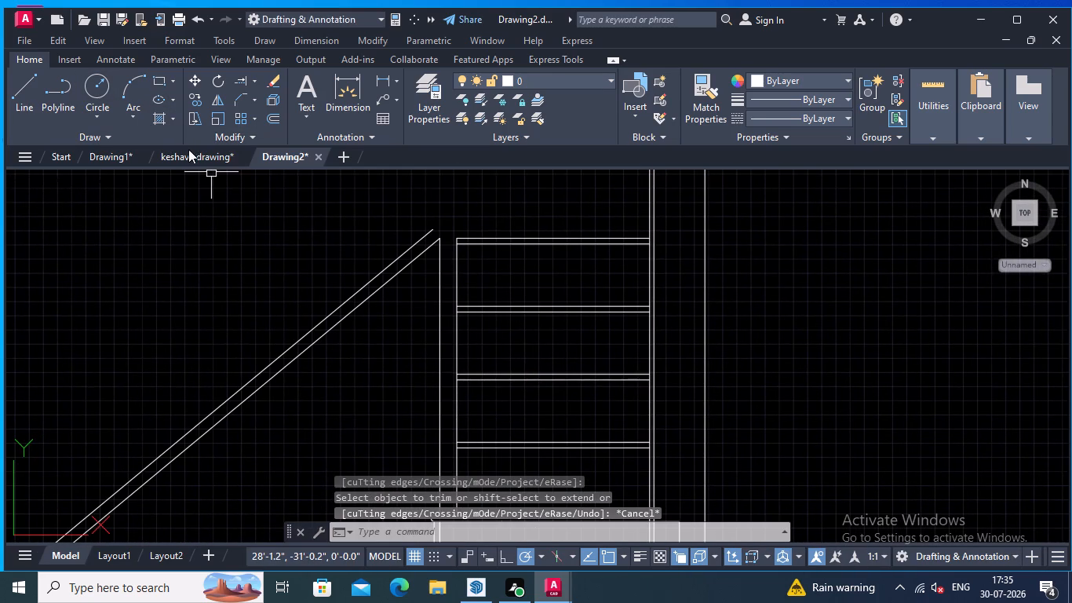
click(235, 76)
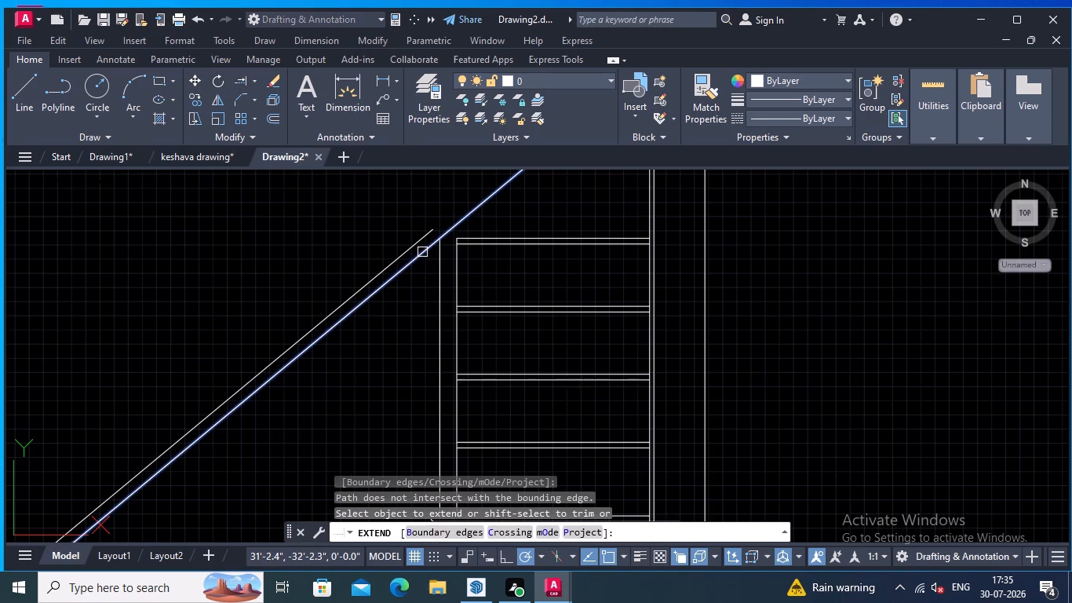
key(Escape)
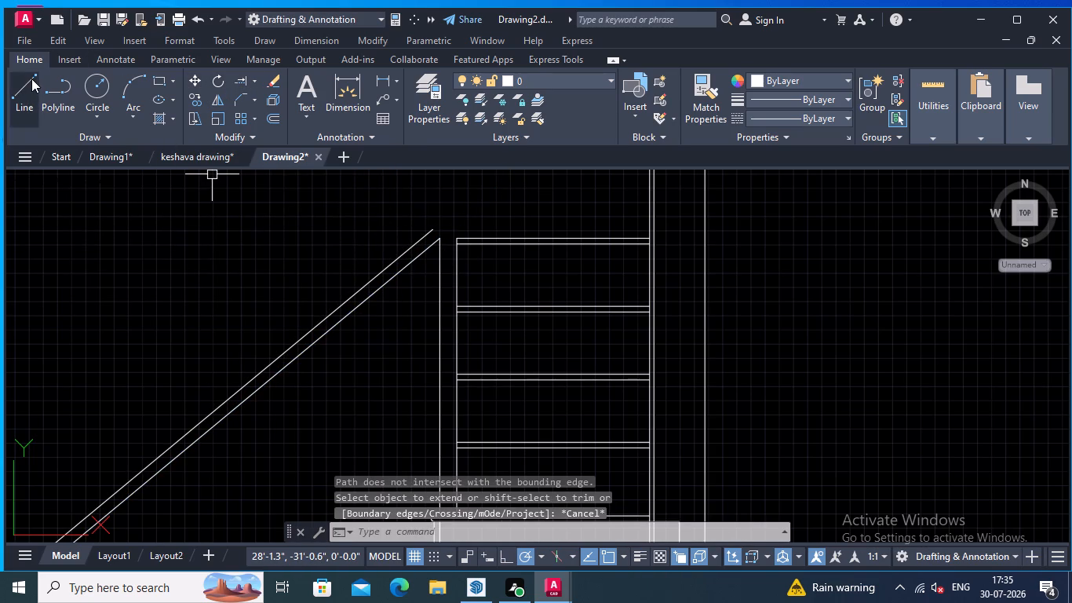
click(34, 79)
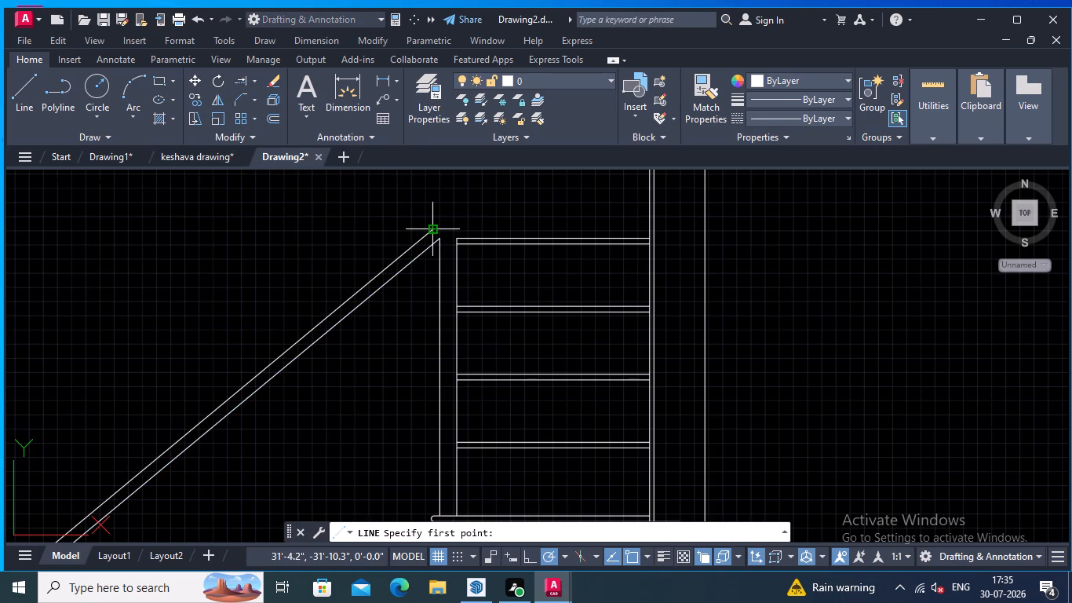
click(436, 228)
click(477, 197)
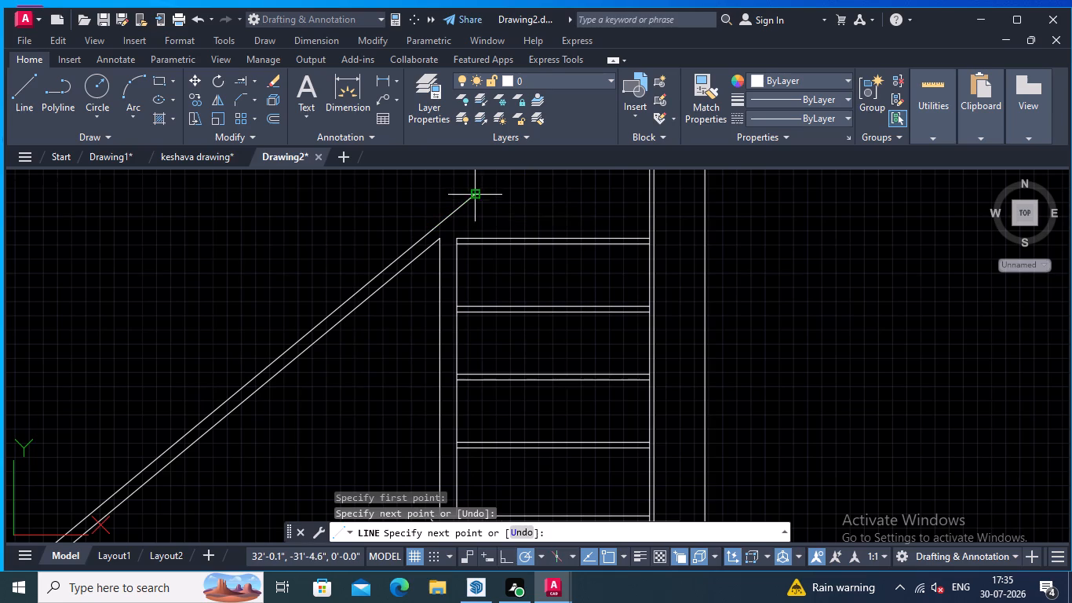
key(Return)
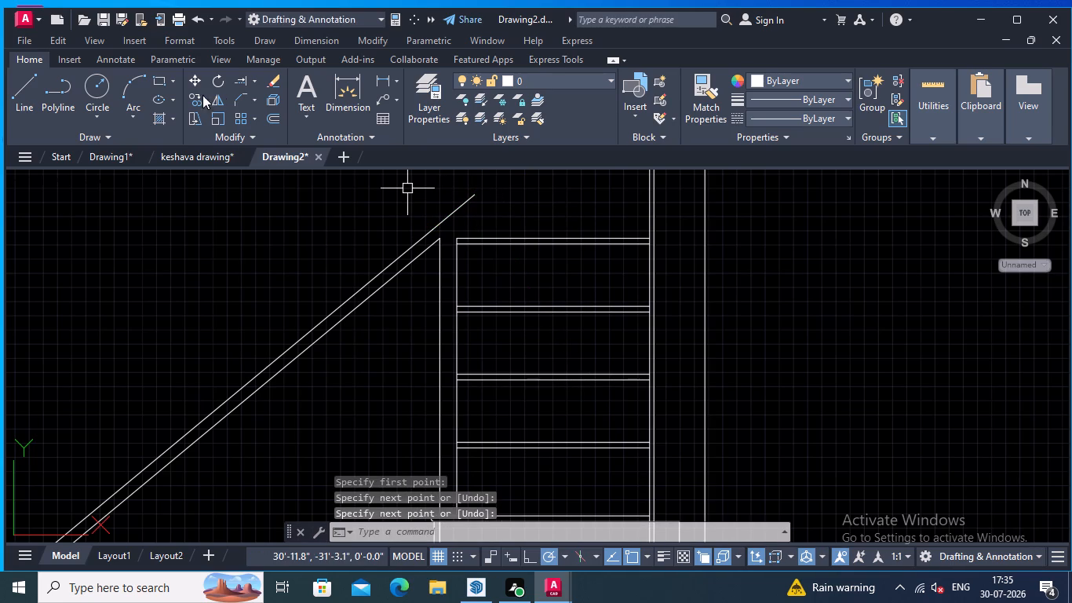
Extend the landing post's outer line up to the upper handrail line and trim the handrail overhang beyond it.
click(246, 77)
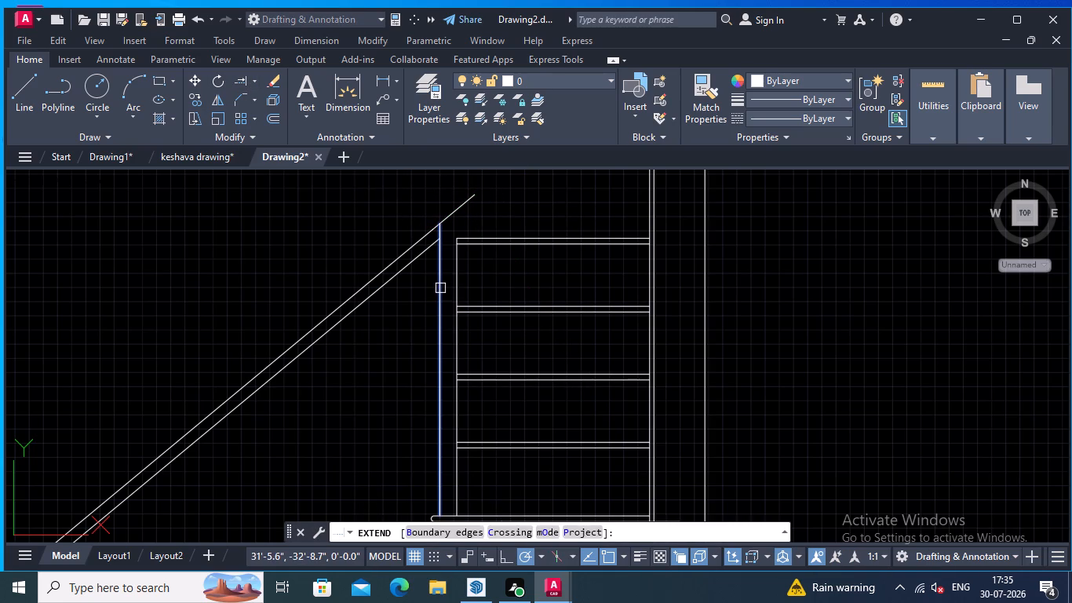
click(440, 288)
click(257, 79)
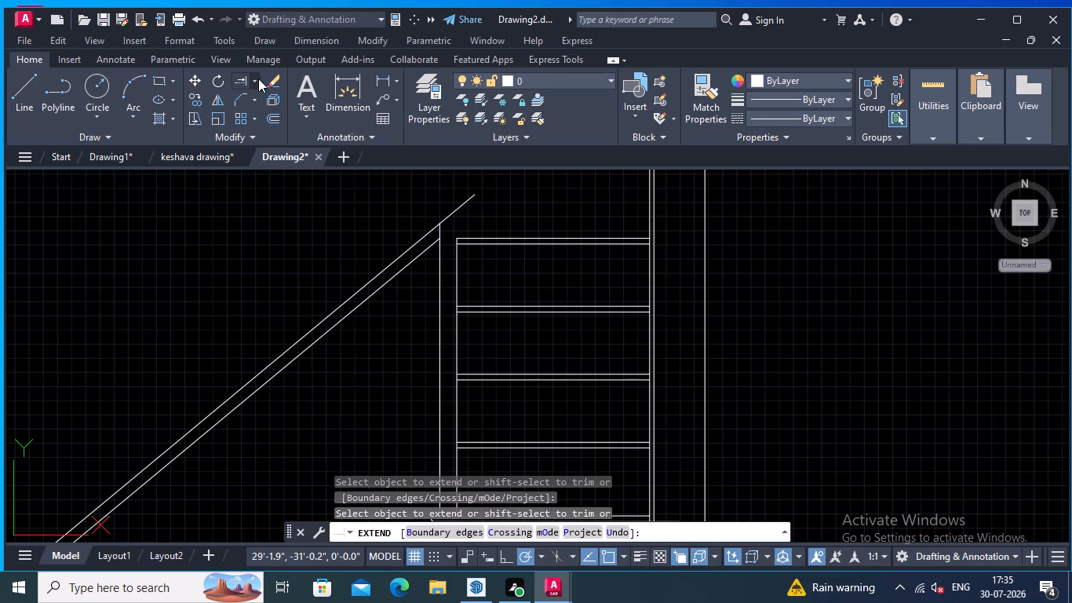
click(257, 99)
click(450, 216)
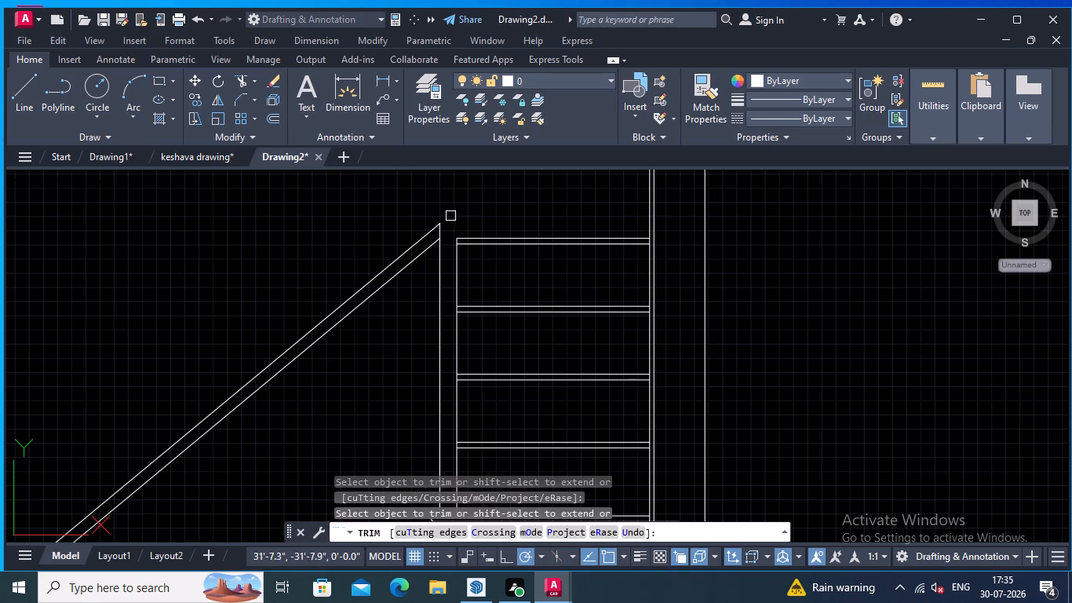
Draw a vertical line about 5.4" up from the bottom post's inner corner, where the lower handrail line meets it.
scroll(400, 210, down, 1)
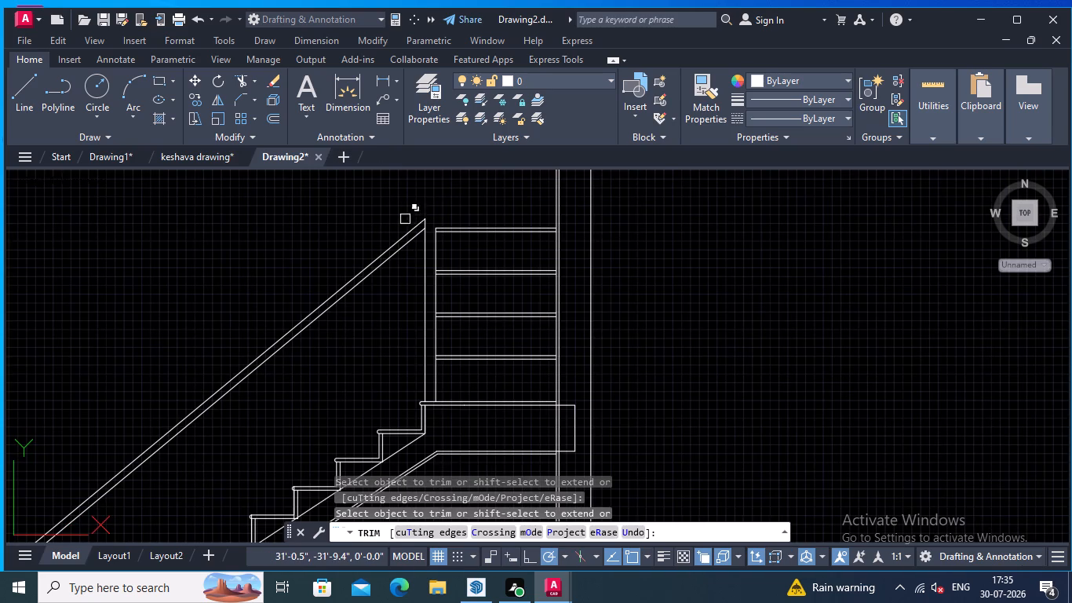
middle_drag(393, 219, 421, 217)
scroll(215, 228, down, 2)
middle_drag(220, 234, 301, 240)
middle_drag(247, 272, 327, 258)
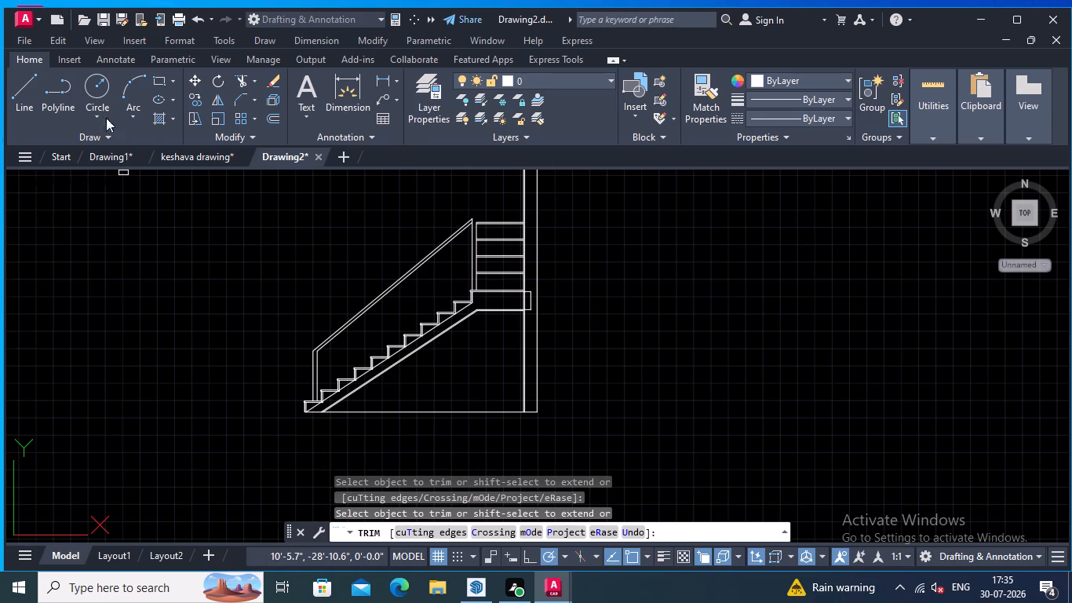
scroll(300, 351, up, 2)
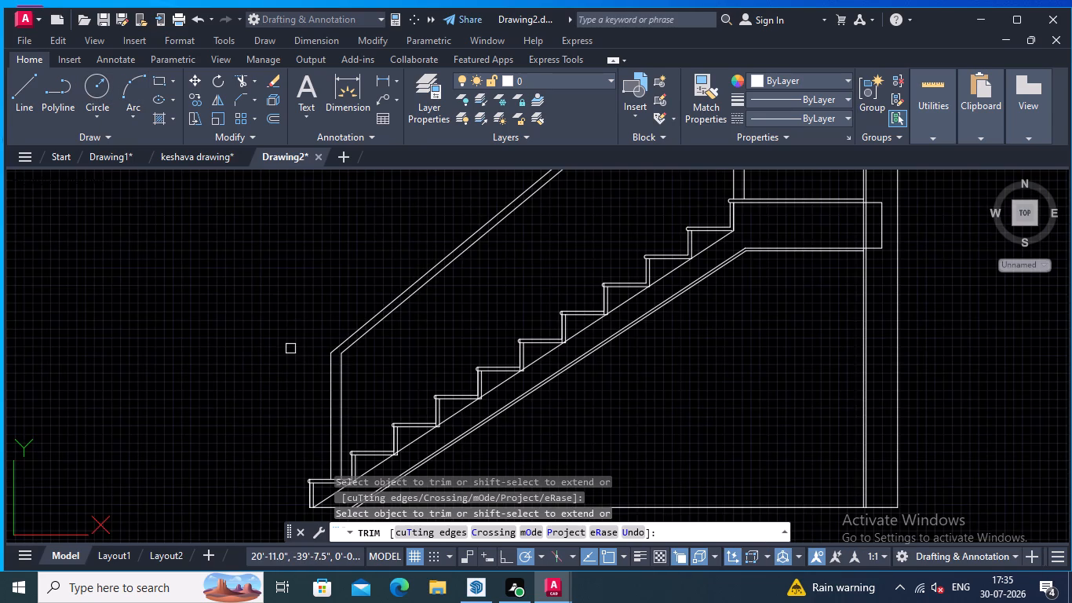
click(18, 95)
middle_drag(334, 347, 349, 310)
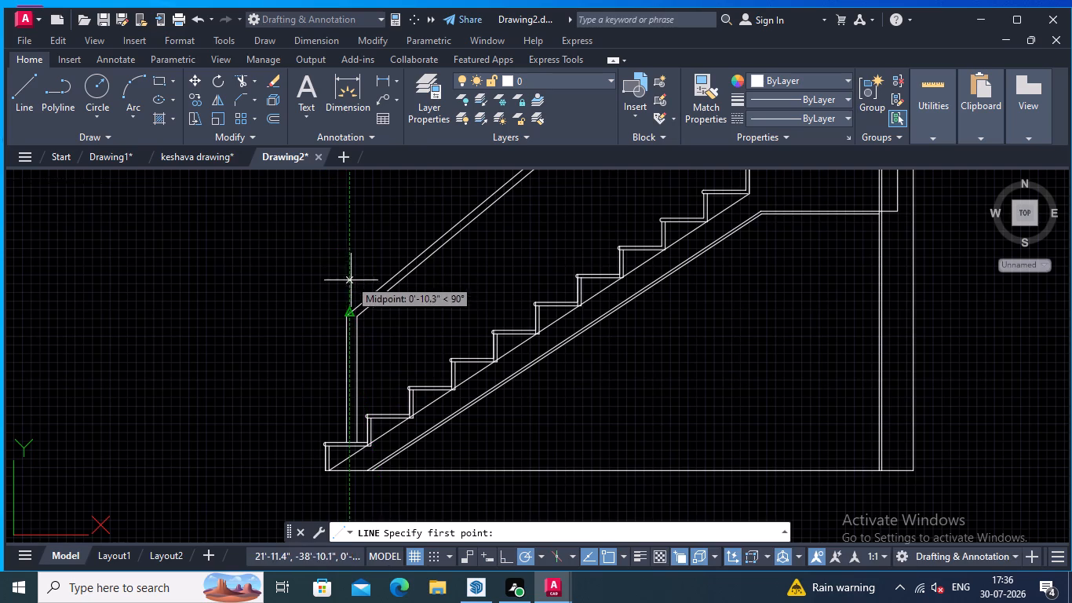
key(Escape)
right_click(333, 287)
click(391, 284)
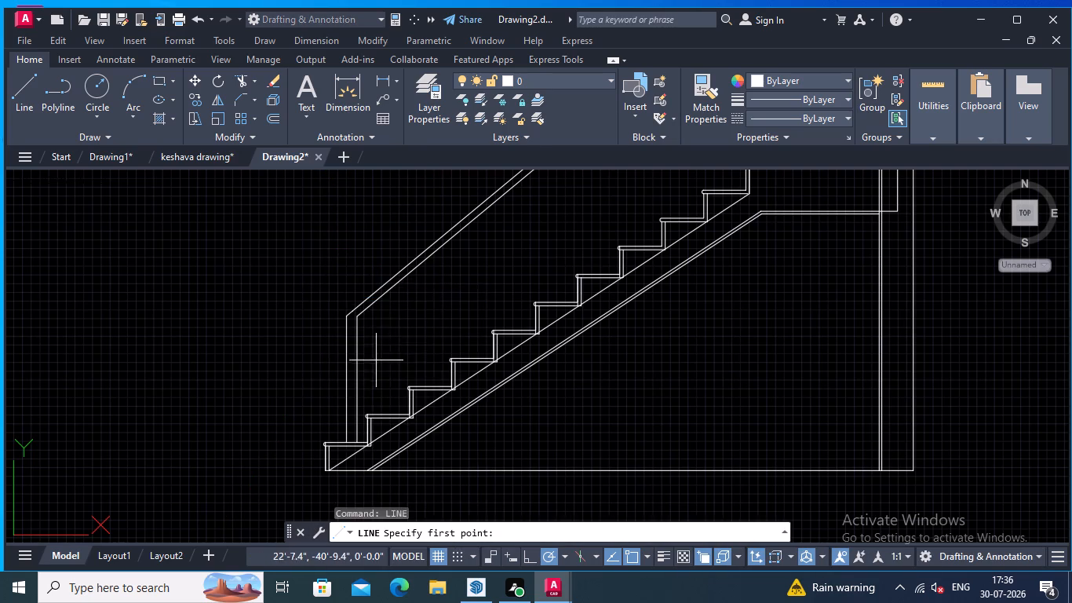
scroll(373, 356, up, 2)
click(326, 253)
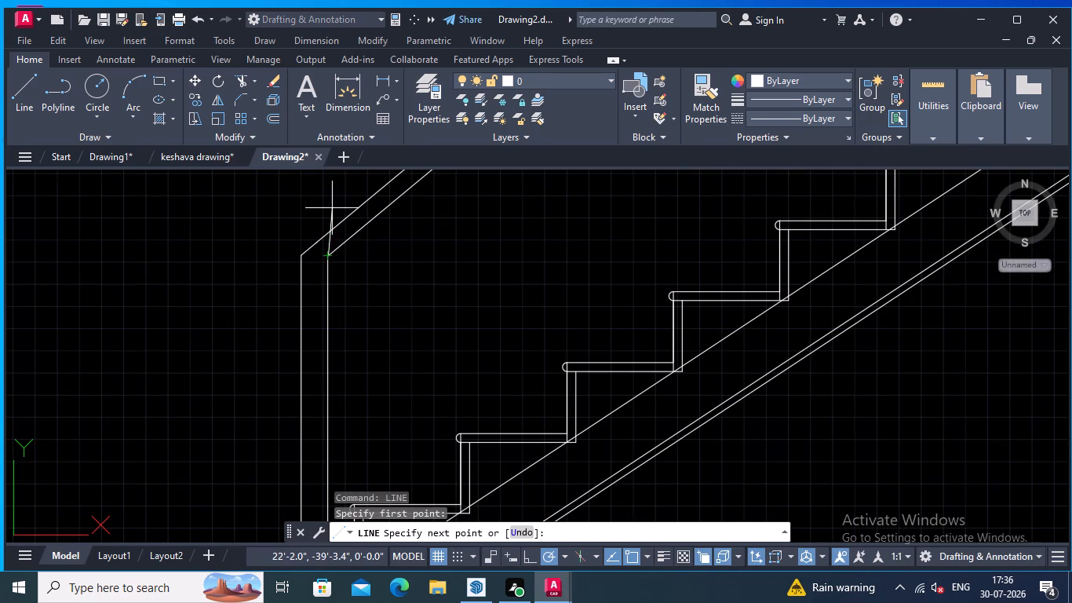
middle_drag(331, 208, 346, 229)
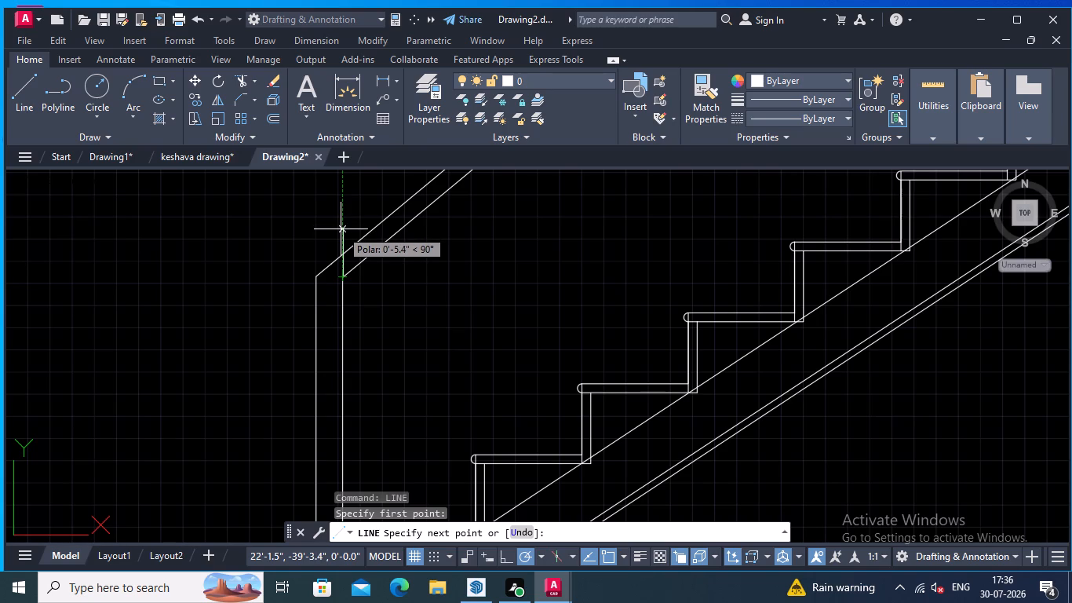
click(341, 229)
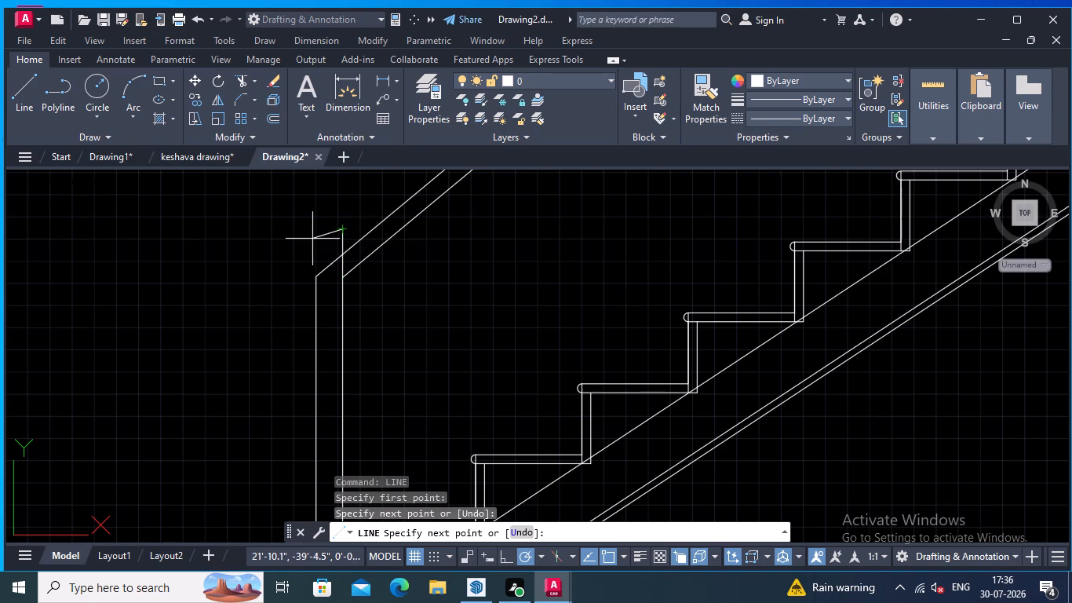
right_click(312, 239)
click(341, 244)
Draw a matching vertical line about 5.3" up from the bottom post's outer corner, level with the inner line's top.
right_click(331, 239)
click(365, 247)
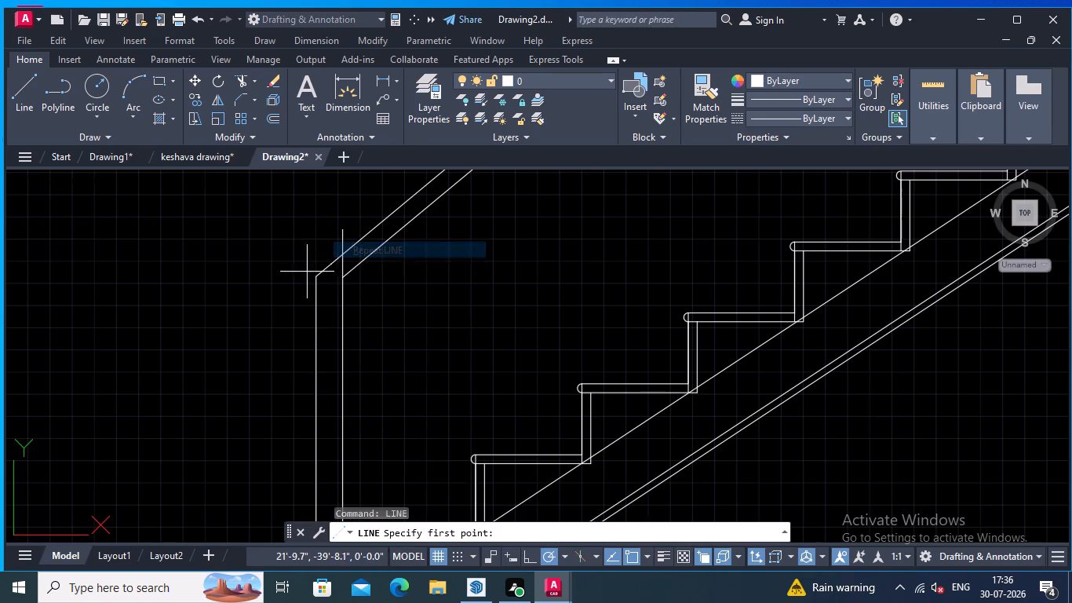
click(318, 280)
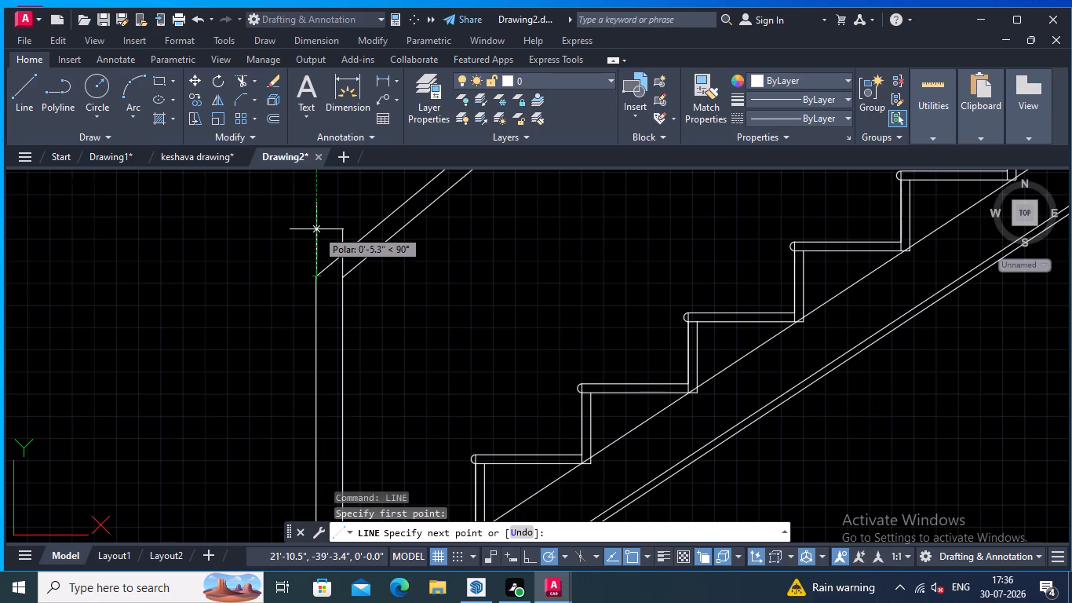
click(316, 229)
right_click(316, 229)
click(352, 233)
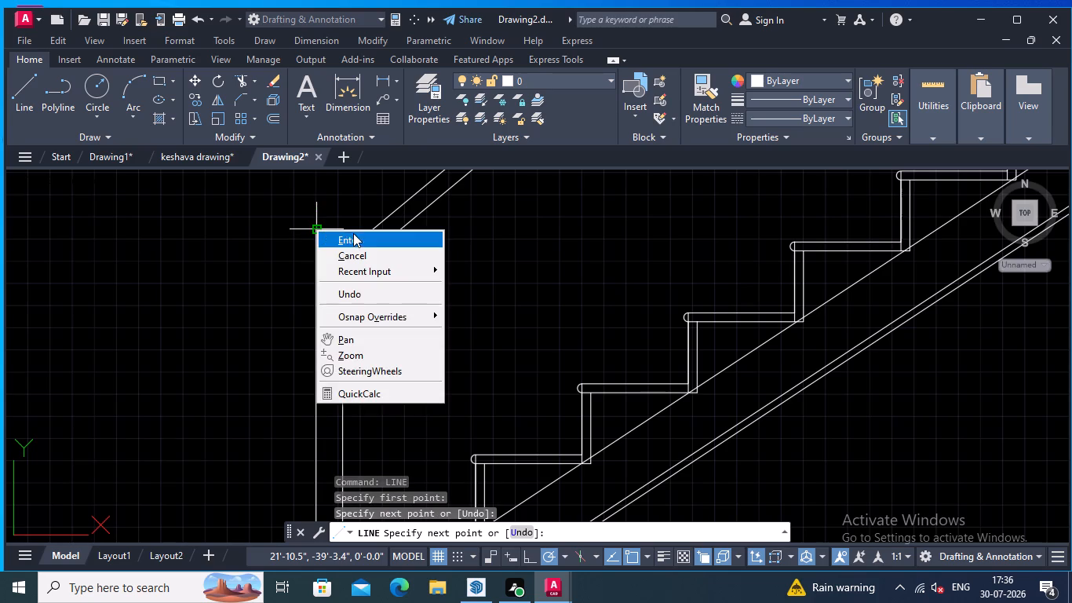
Close the raised bottom post with a horizontal line joining the upper ends of its two sides.
middle_drag(311, 236, 279, 242)
right_drag(264, 243, 249, 243)
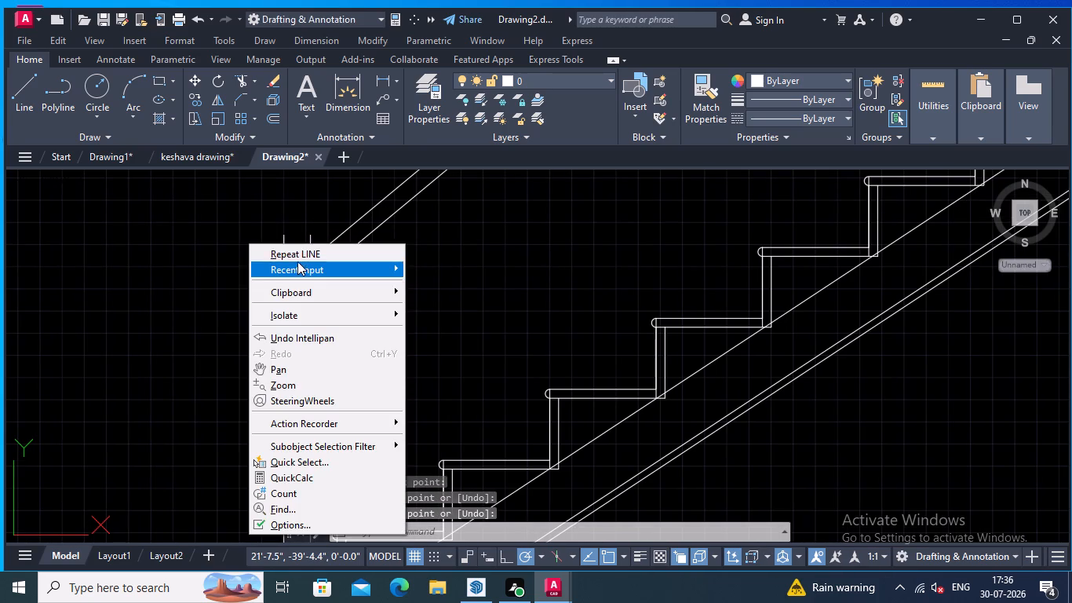
click(299, 256)
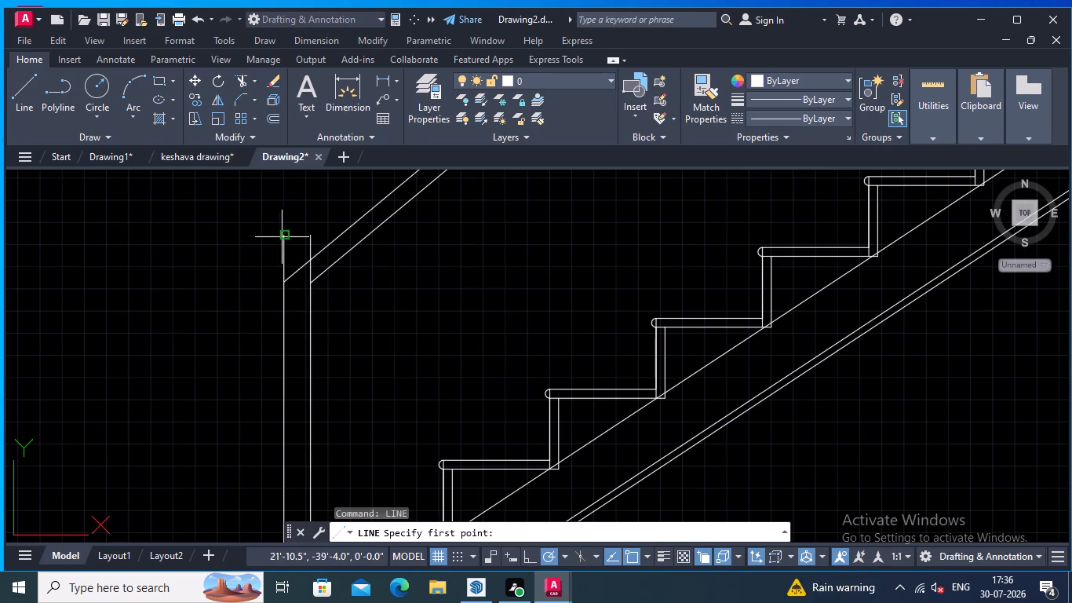
click(285, 236)
click(313, 236)
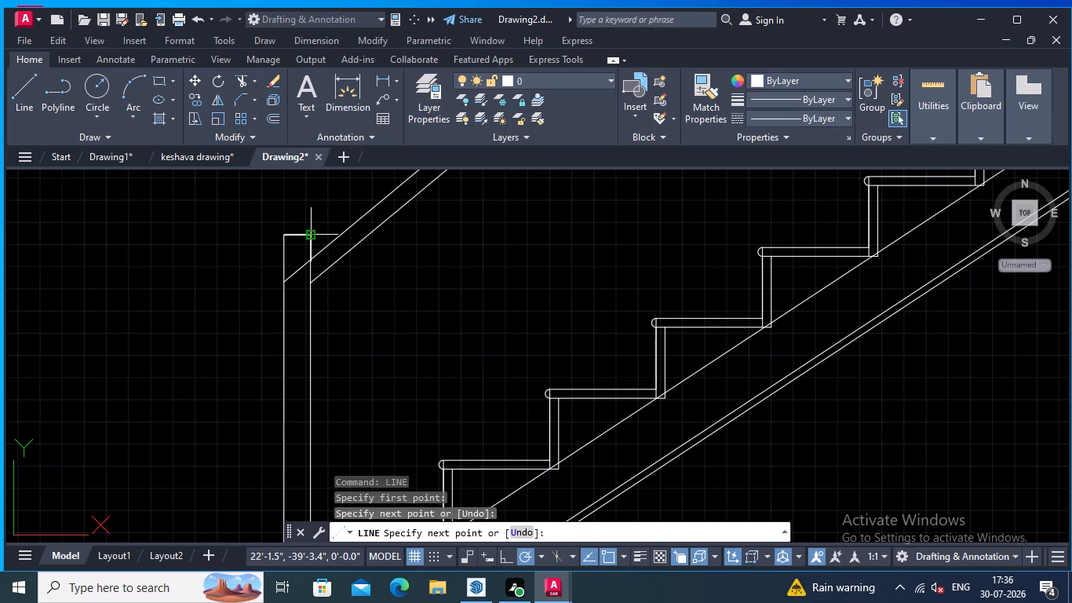
key(Return)
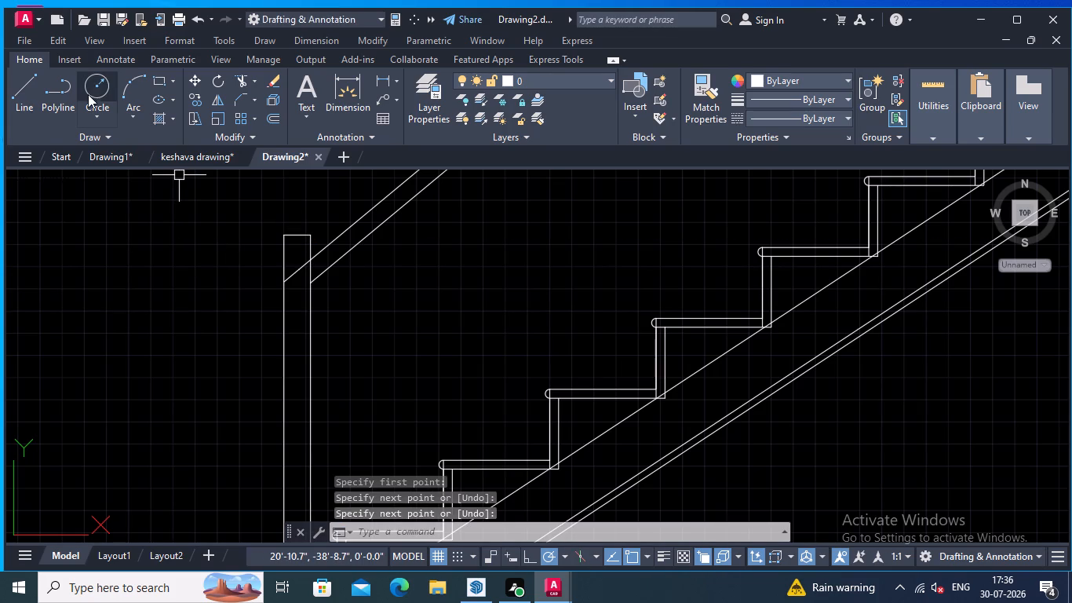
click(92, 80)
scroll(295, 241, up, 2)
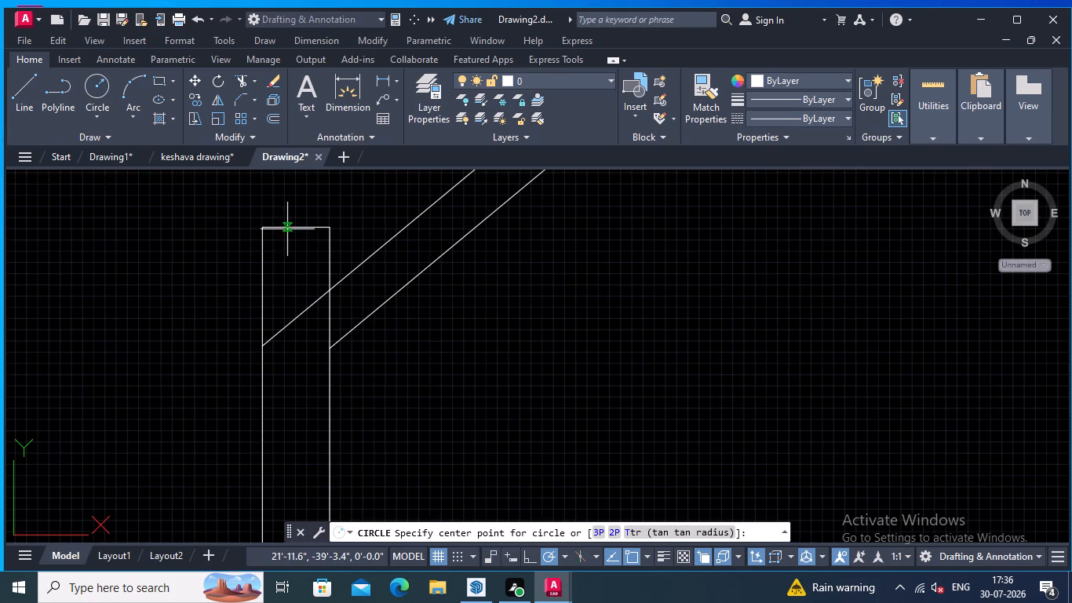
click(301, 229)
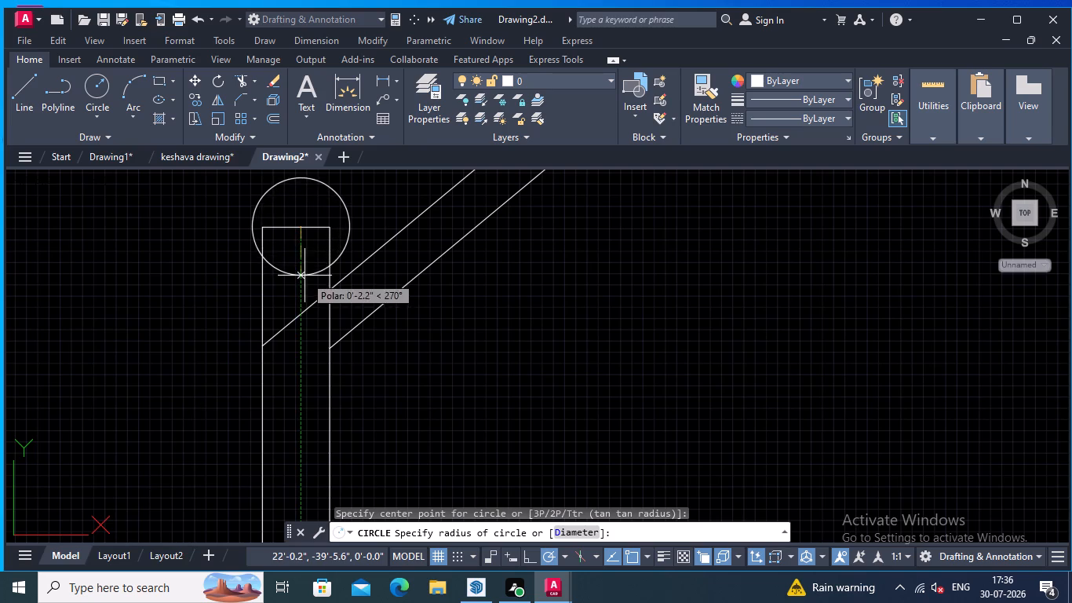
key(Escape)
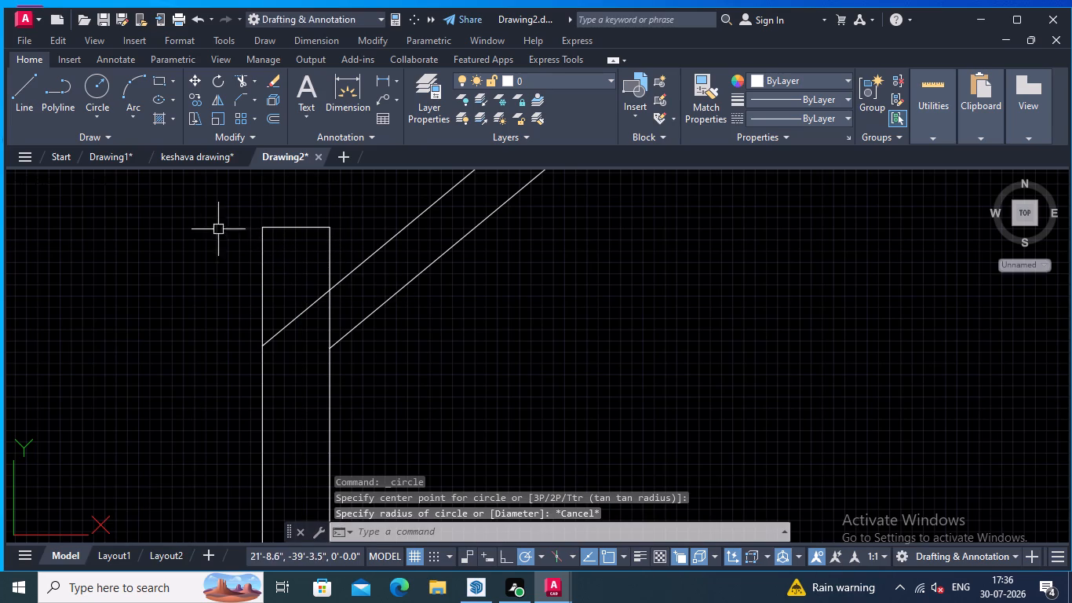
Draw a circle as wide as the bottom post, centred on its top line's midpoint, and trim away the line inside it.
click(97, 86)
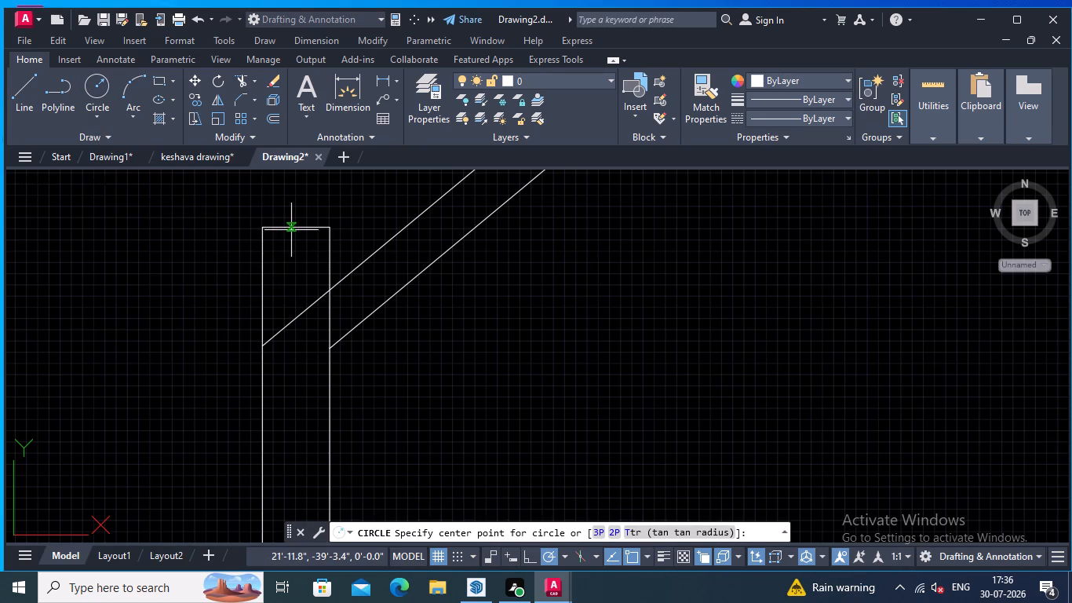
click(299, 227)
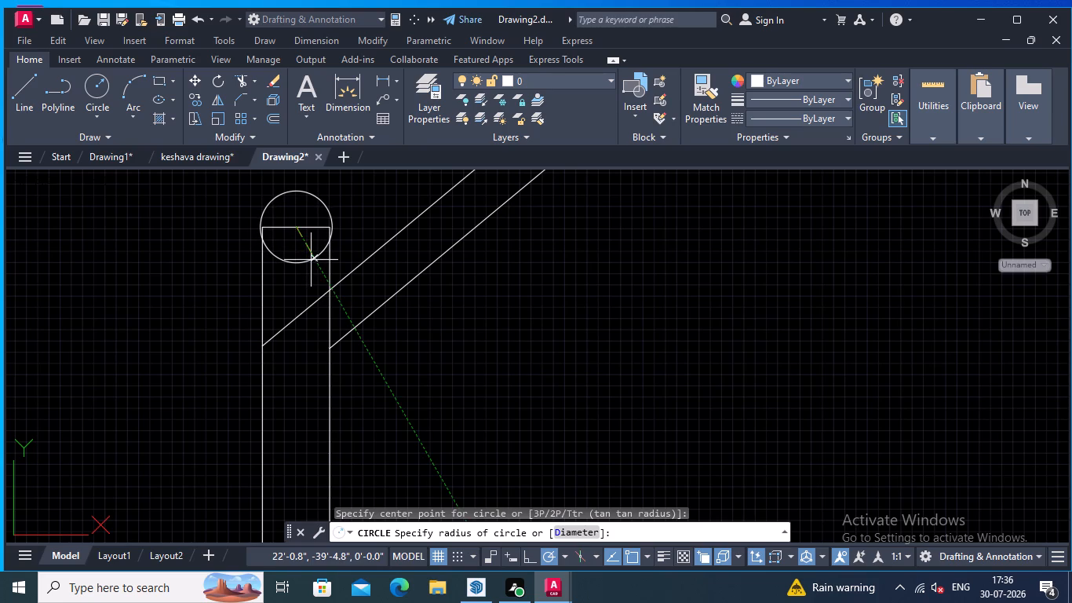
click(310, 258)
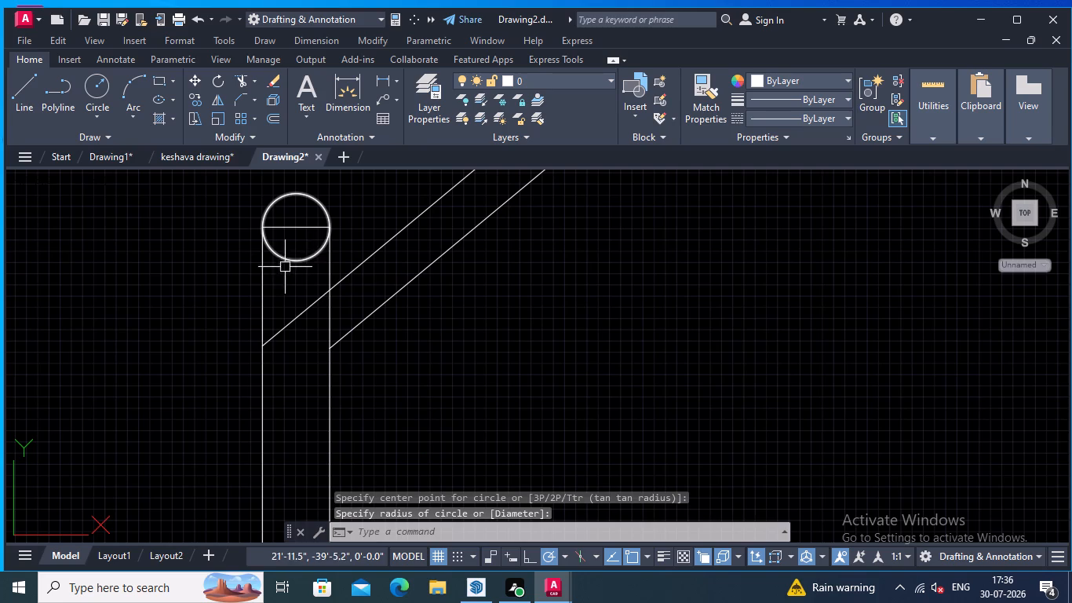
click(239, 79)
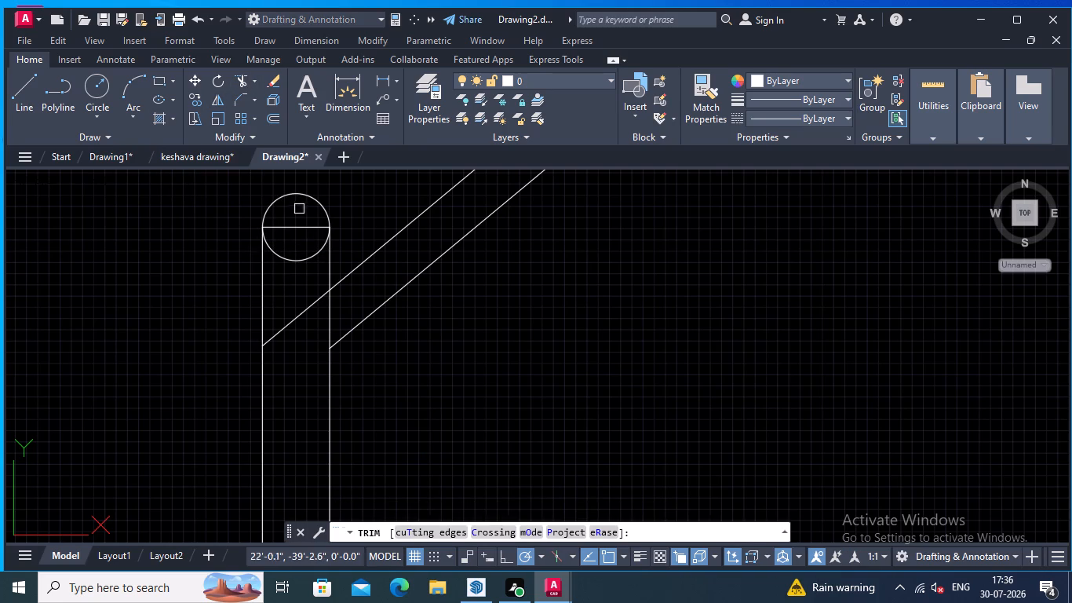
click(298, 224)
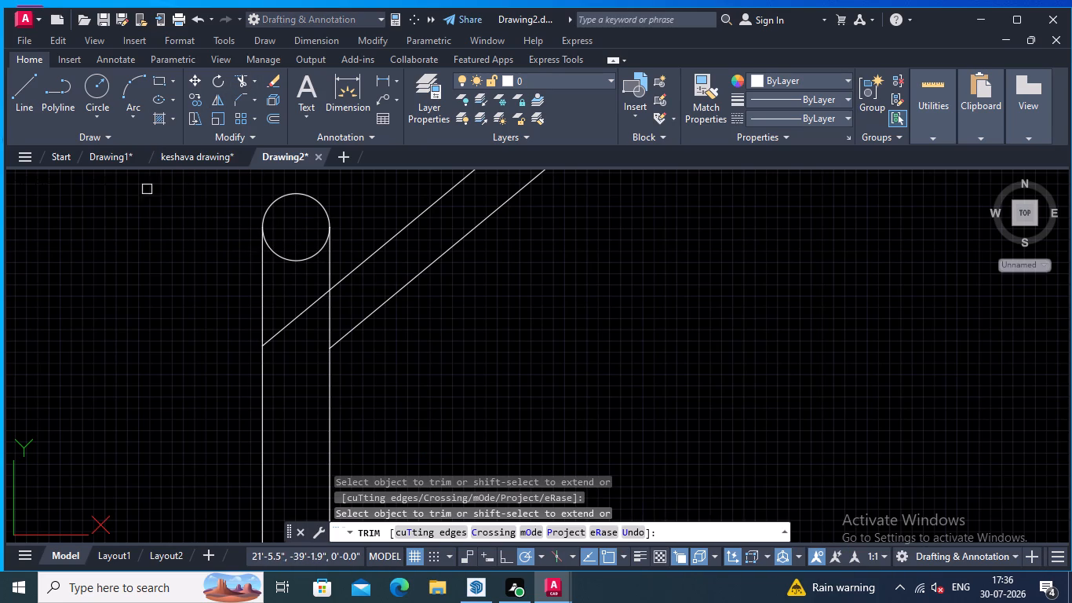
Draw a horizontal line across the bottom post, touching the lowest point of the circle and reaching both post sides.
click(27, 80)
scroll(257, 298, up, 2)
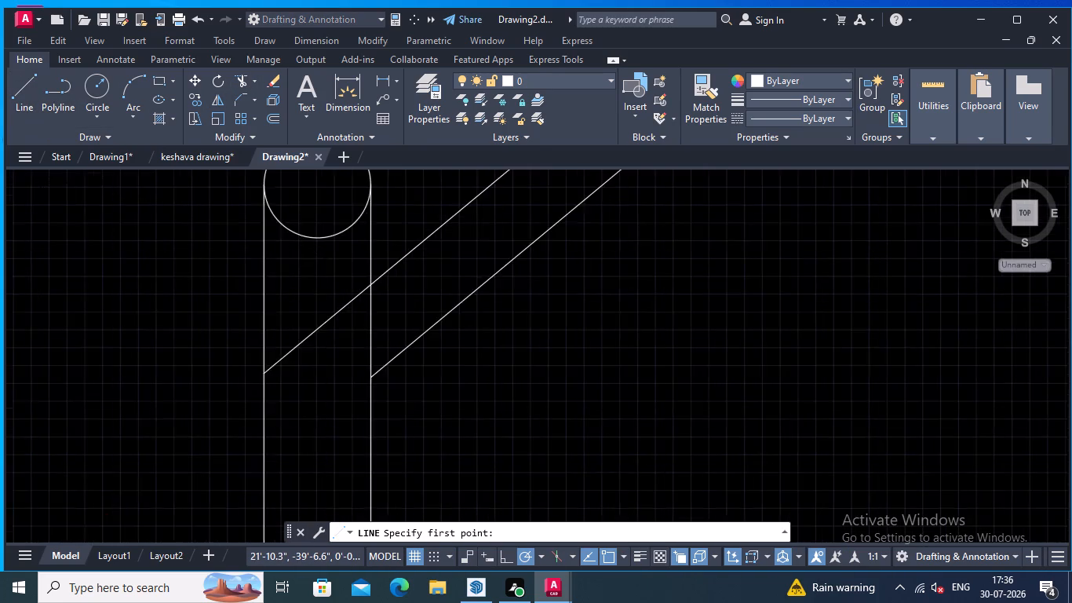
middle_drag(287, 279, 221, 411)
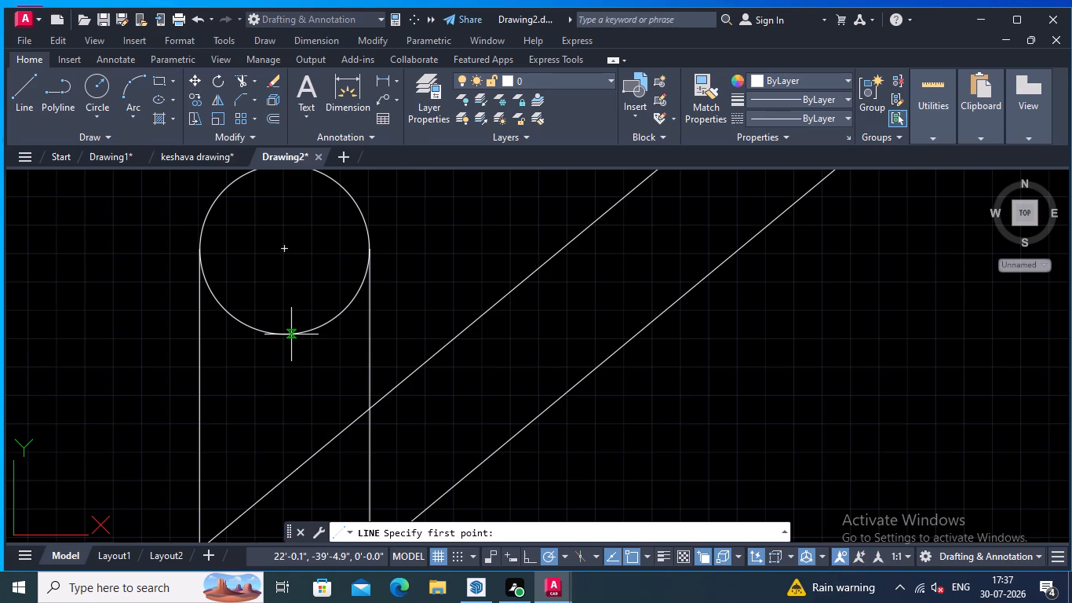
click(283, 338)
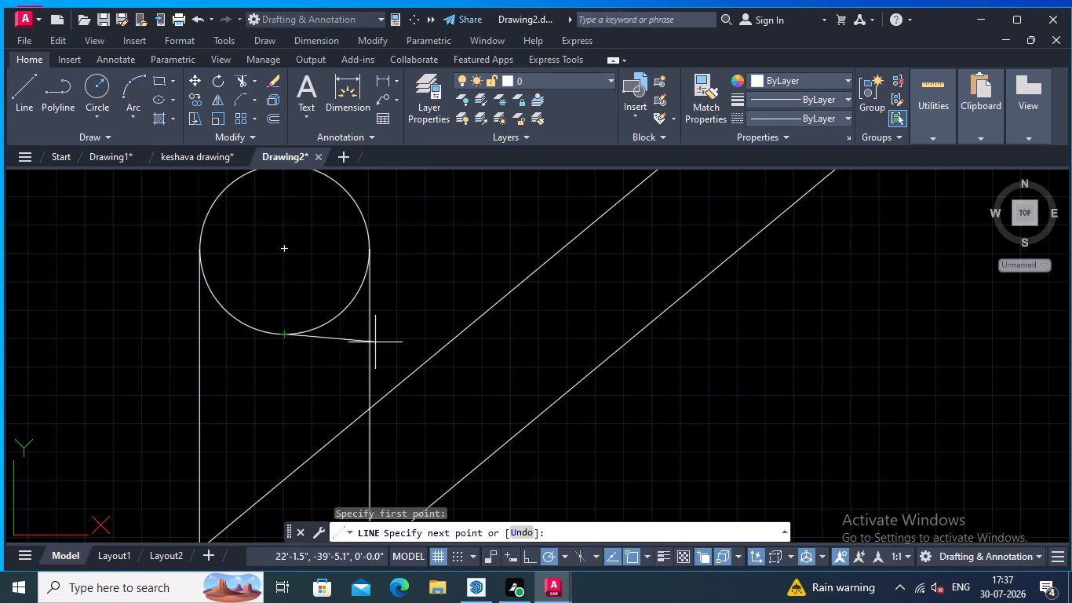
click(369, 334)
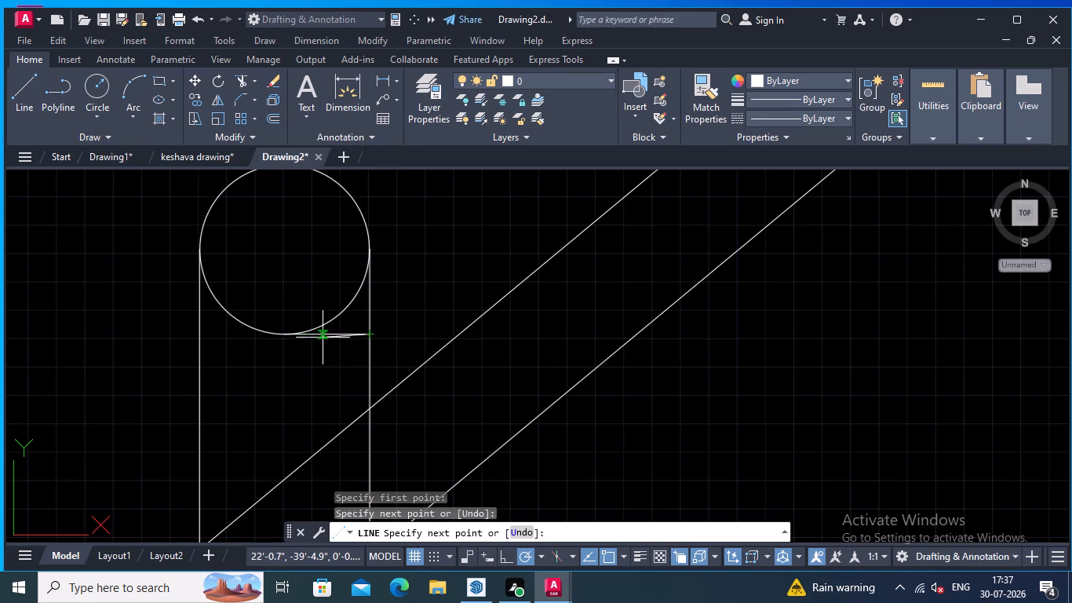
click(199, 334)
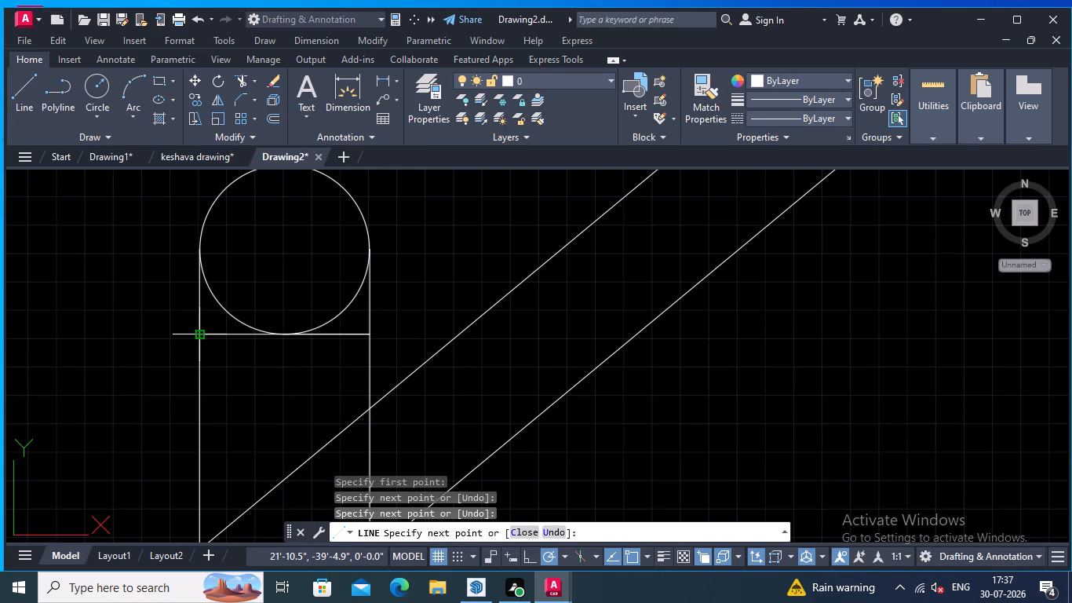
key(Return)
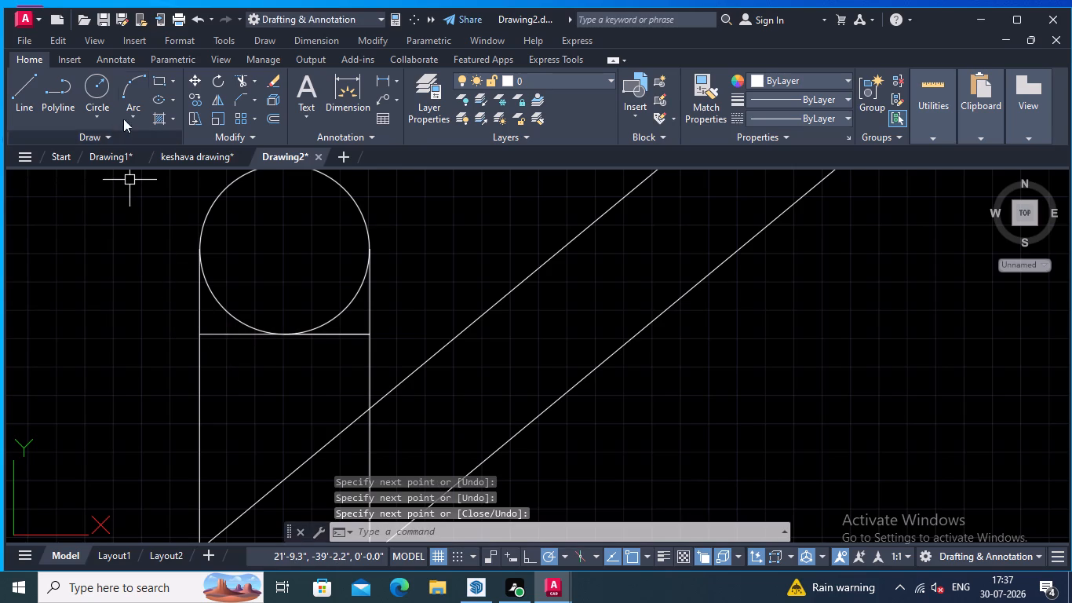
Trim the post sides beside the circle above the new horizontal line, and the handrail line crossing the bottom post.
click(239, 82)
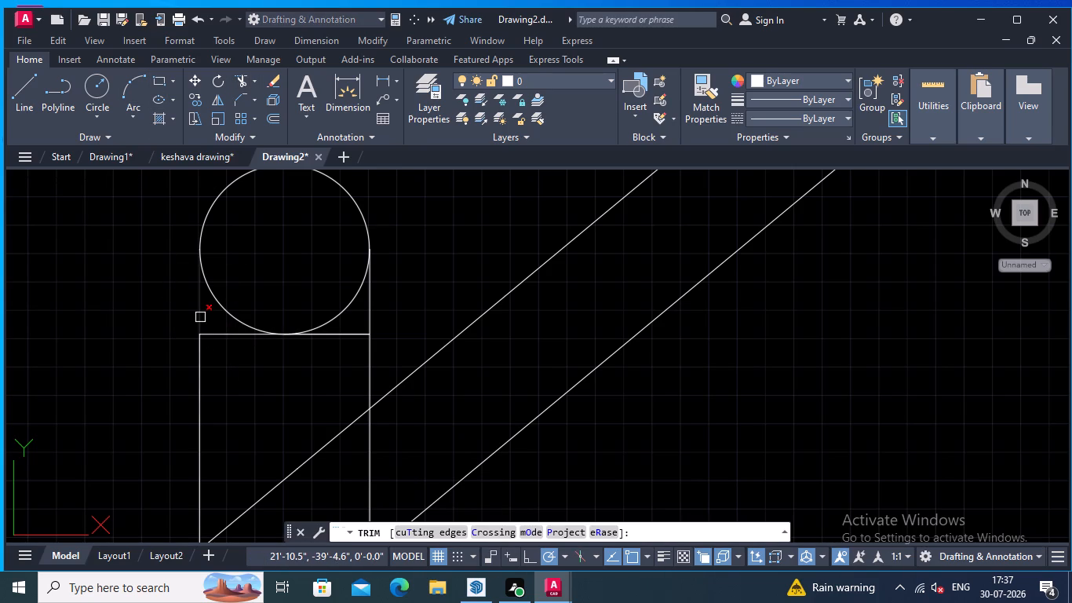
click(200, 317)
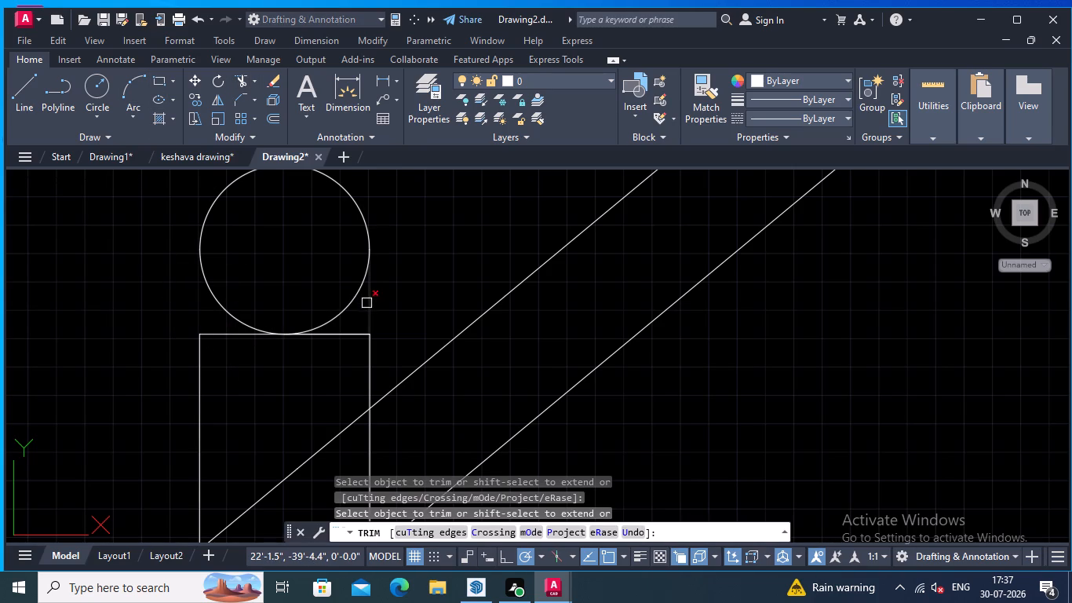
click(368, 303)
scroll(372, 278, down, 3)
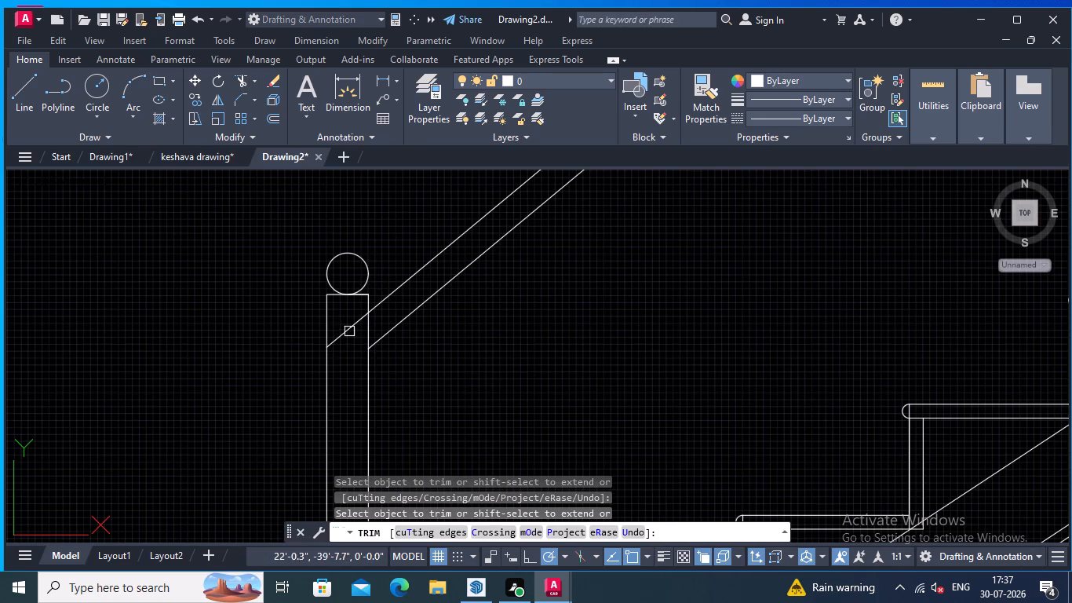
click(347, 329)
click(352, 330)
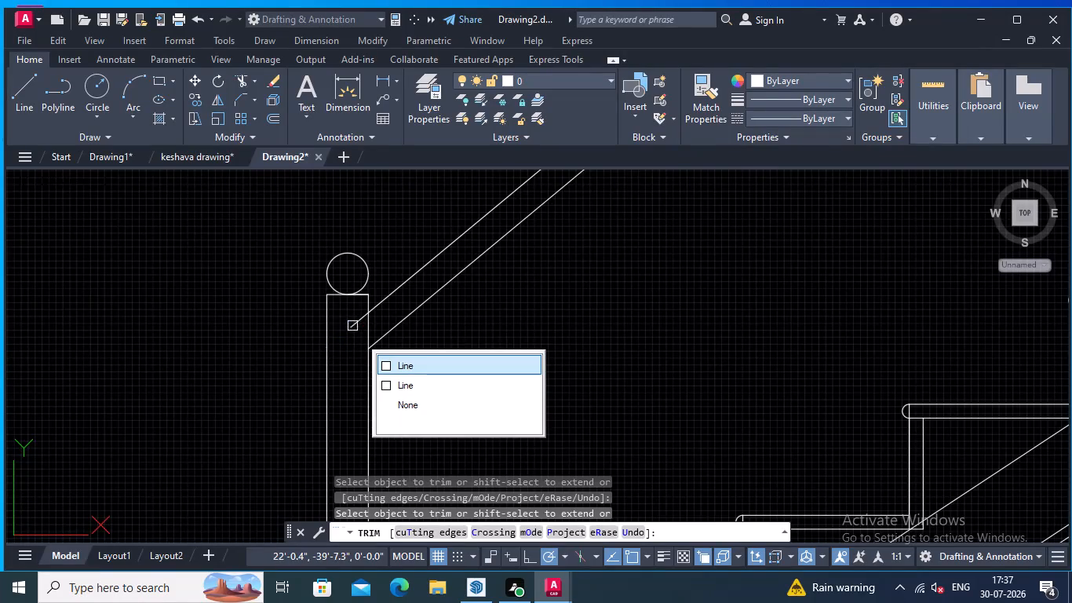
click(352, 323)
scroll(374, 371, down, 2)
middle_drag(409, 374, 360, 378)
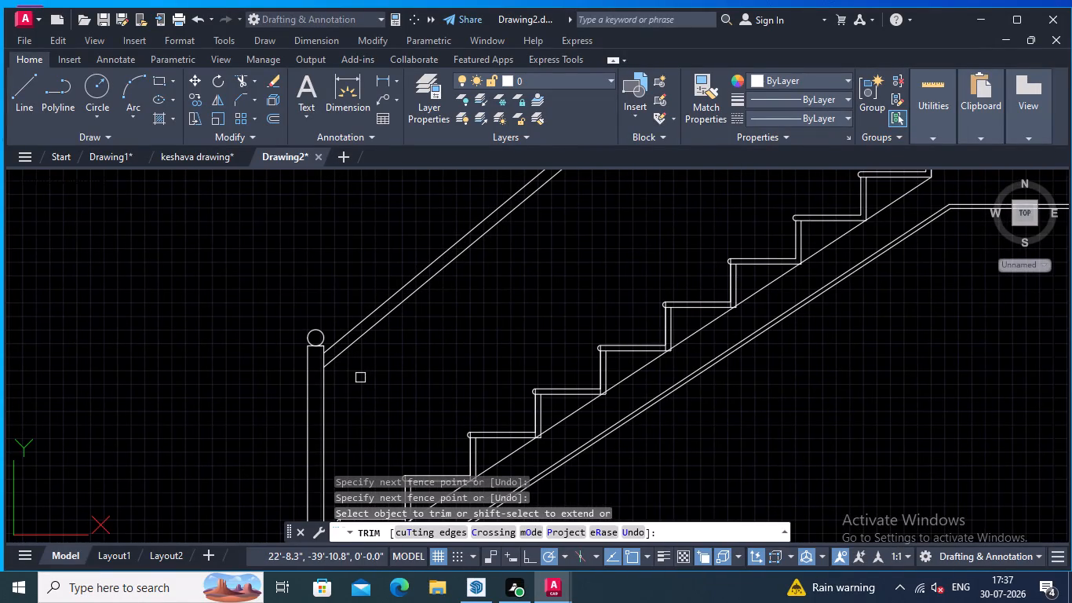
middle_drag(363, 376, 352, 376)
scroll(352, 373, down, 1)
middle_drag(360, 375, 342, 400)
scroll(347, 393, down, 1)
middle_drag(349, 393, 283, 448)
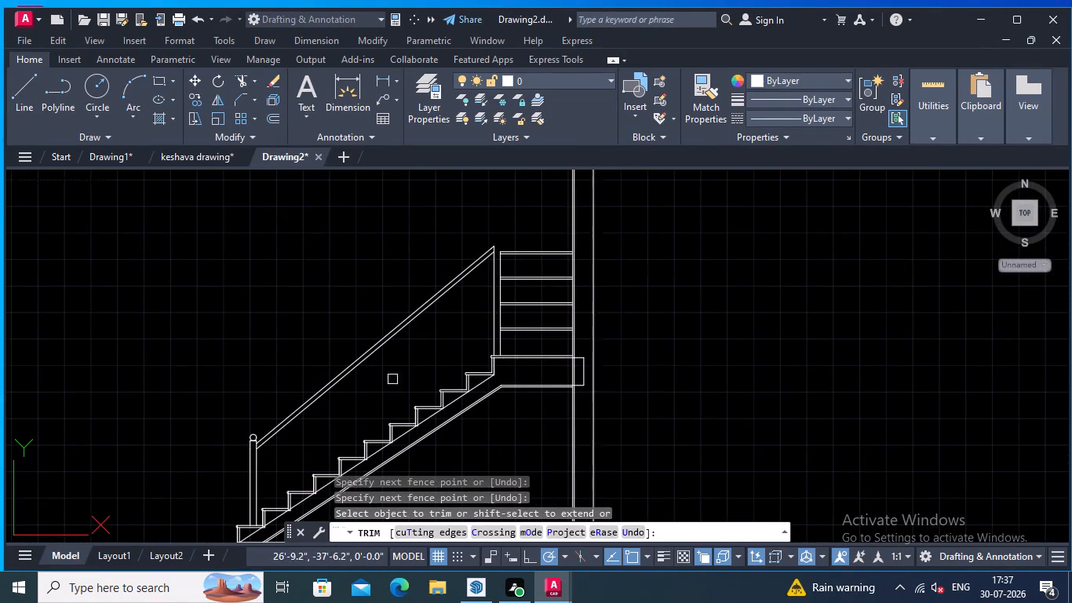
Copy the bottom post's ball, top line and upper side segments onto the landing post's upper end, aligned with its sides.
key(Escape)
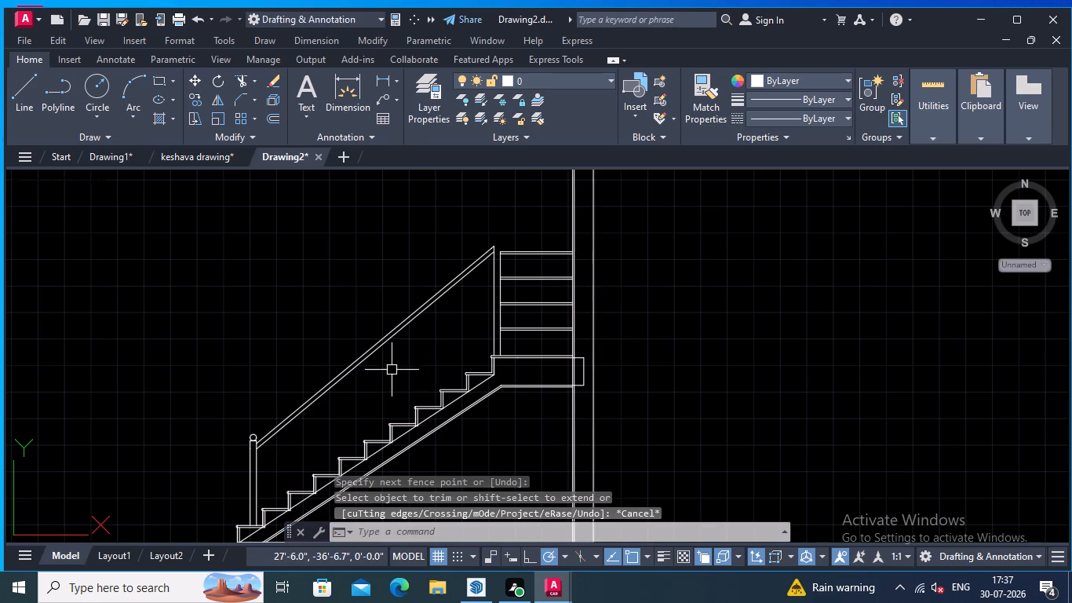
middle_drag(303, 389, 325, 303)
scroll(287, 334, up, 2)
middle_drag(264, 353, 306, 316)
scroll(290, 326, up, 2)
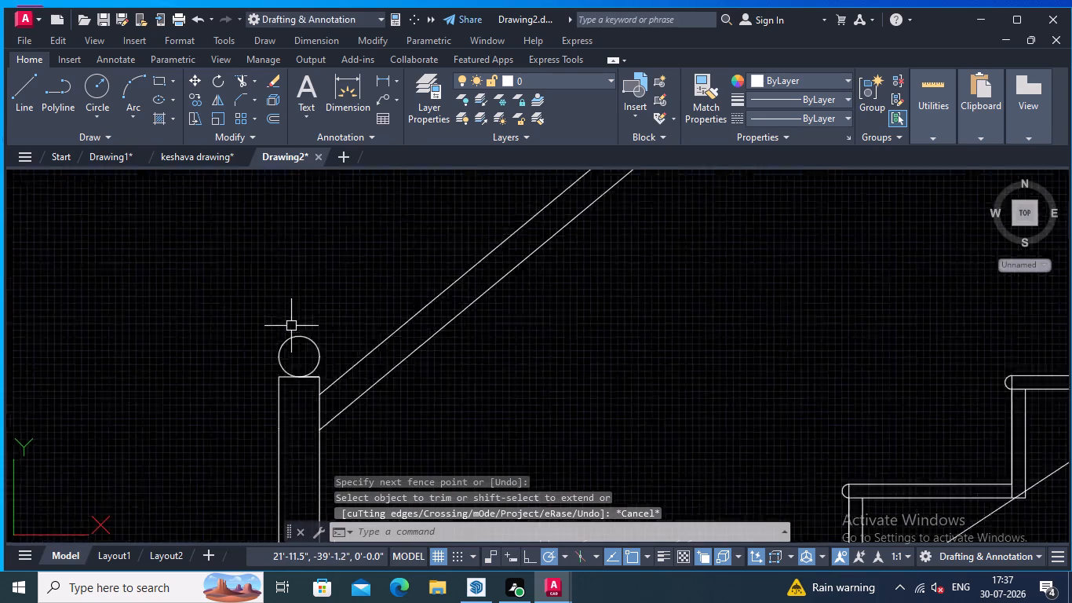
scroll(291, 326, up, 1)
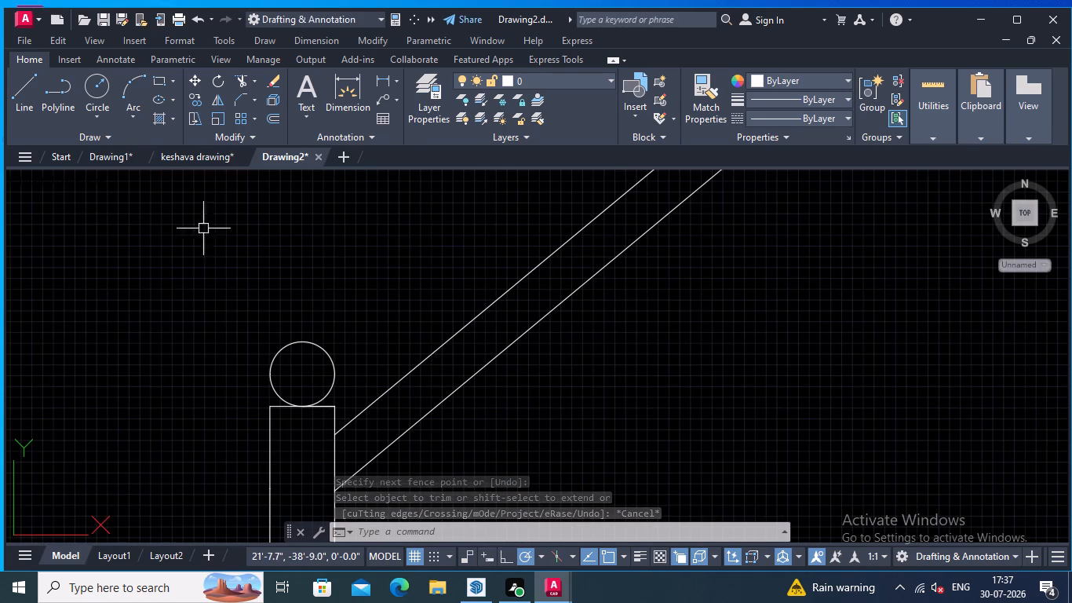
click(334, 452)
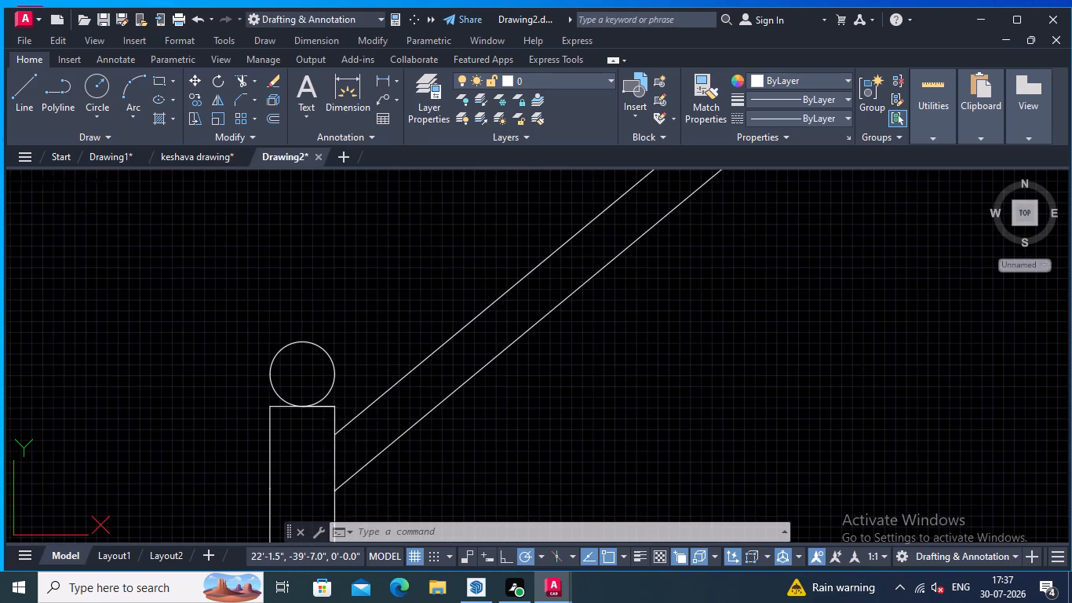
click(272, 466)
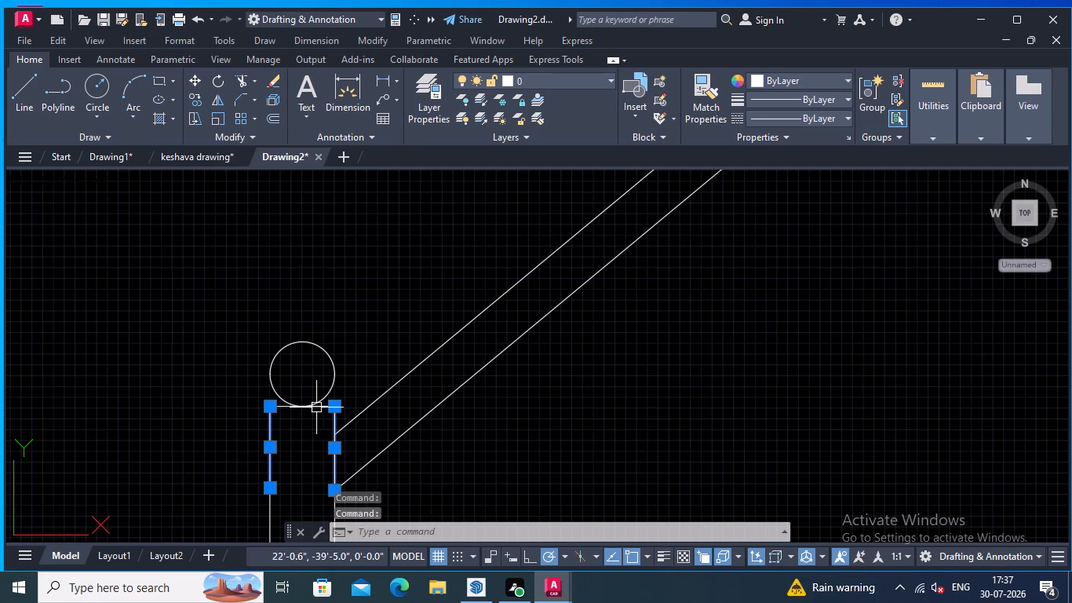
scroll(323, 402, up, 2)
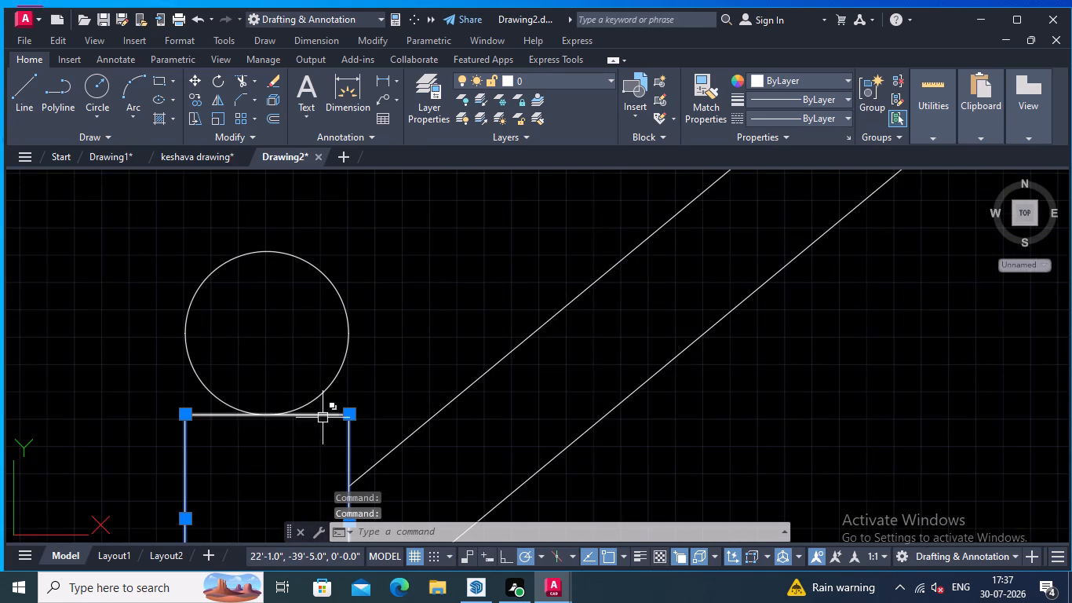
click(323, 418)
click(325, 389)
scroll(366, 334, down, 2)
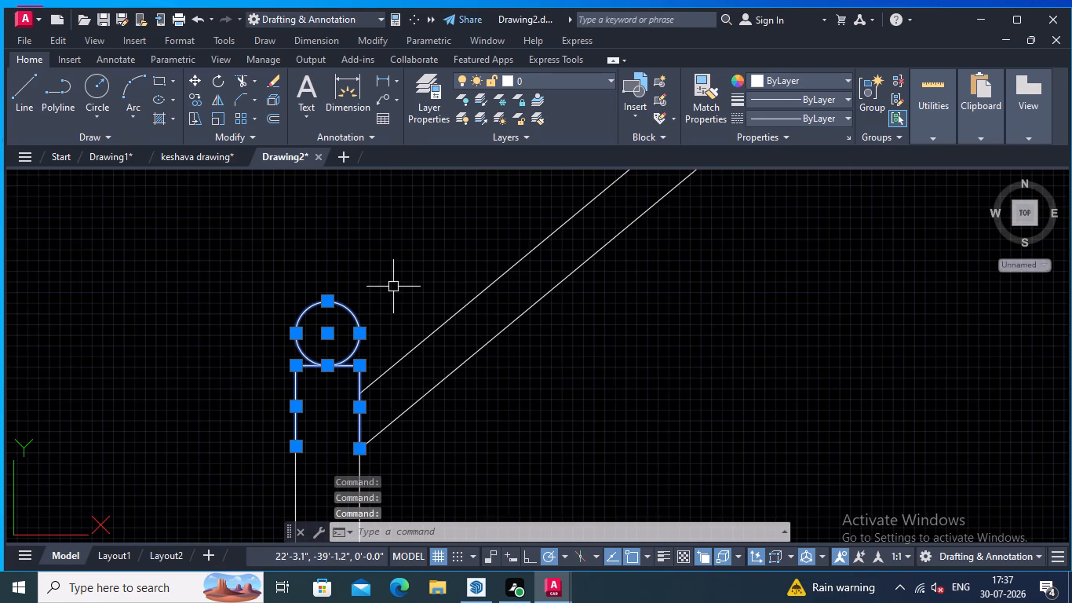
right_click(392, 286)
click(438, 341)
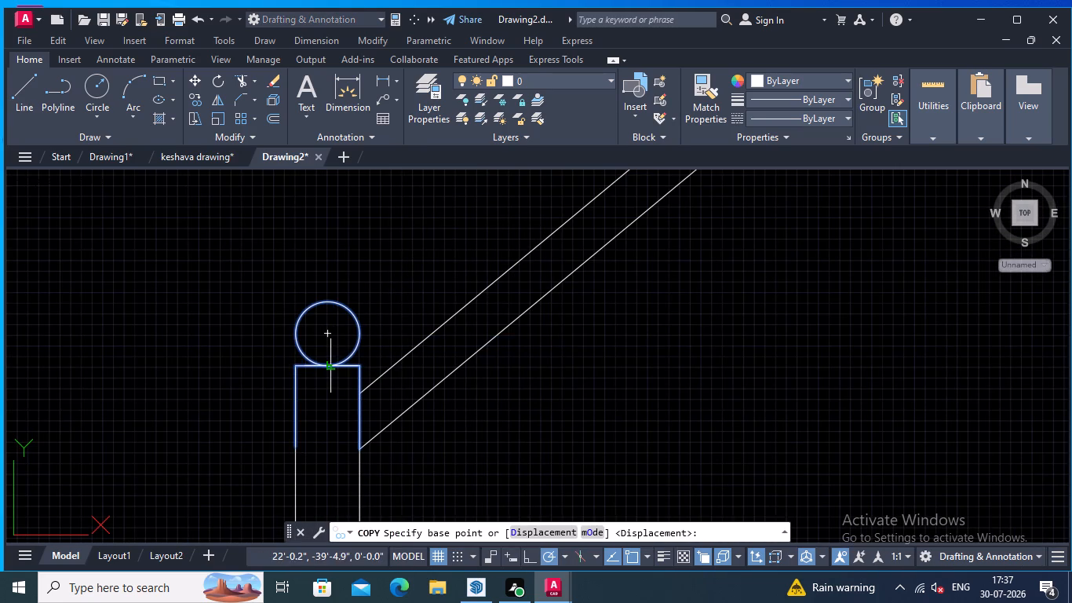
click(360, 449)
scroll(408, 364, down, 1)
middle_drag(410, 364, 224, 514)
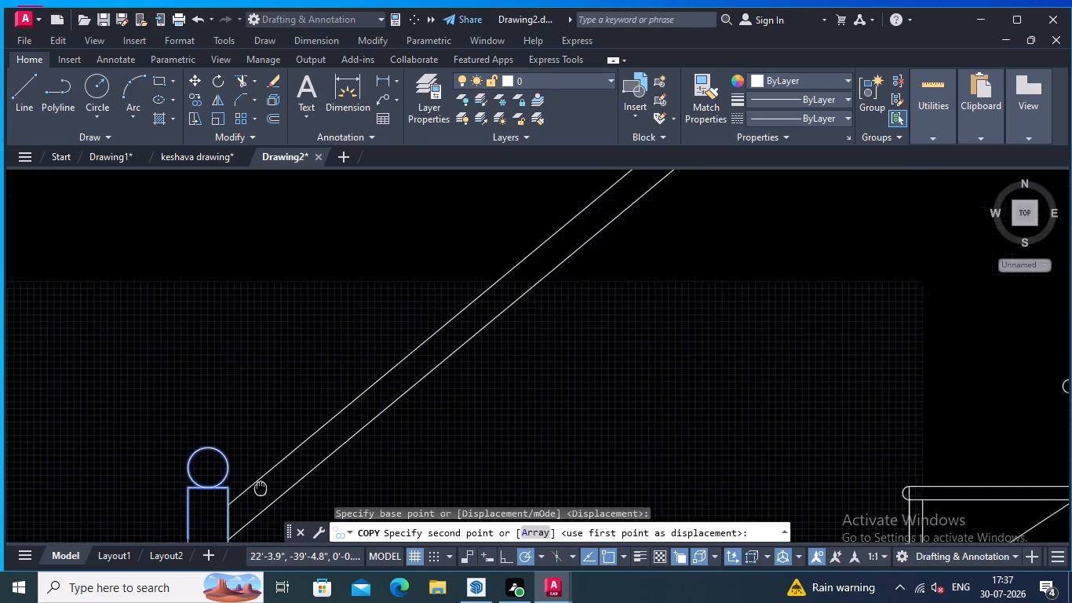
middle_drag(224, 514, 209, 524)
scroll(375, 408, down, 2)
middle_drag(589, 333, 347, 488)
scroll(483, 338, down, 1)
middle_drag(480, 342, 427, 438)
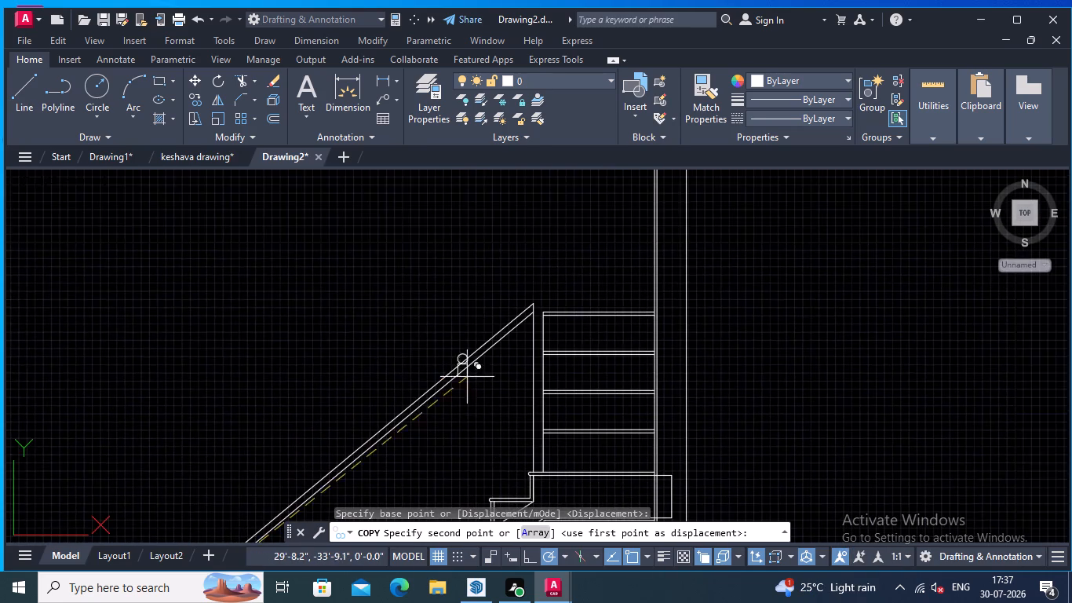
scroll(496, 328, up, 2)
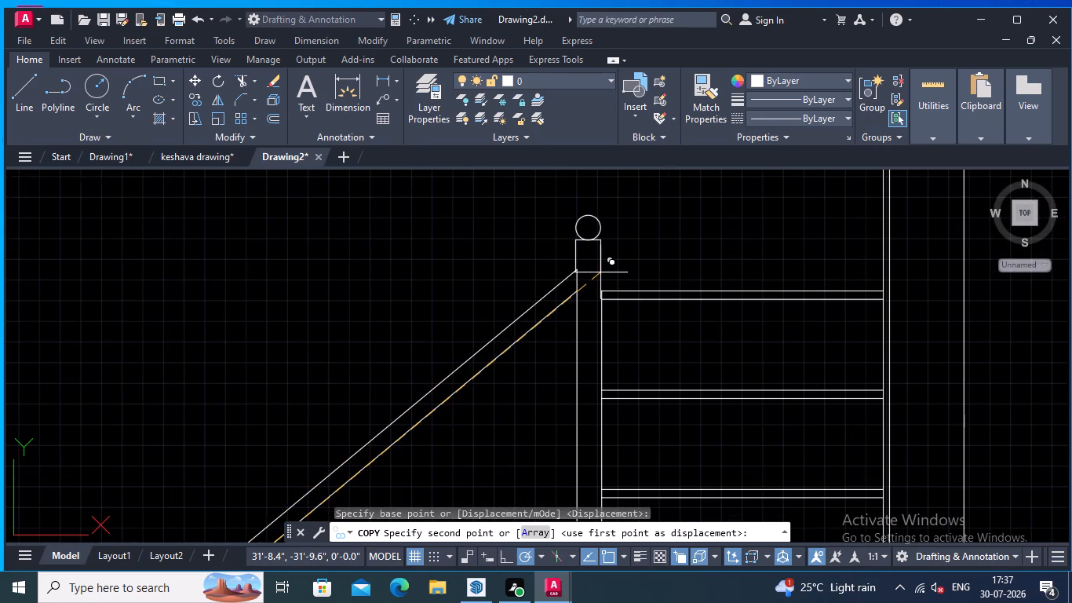
scroll(599, 272, up, 1)
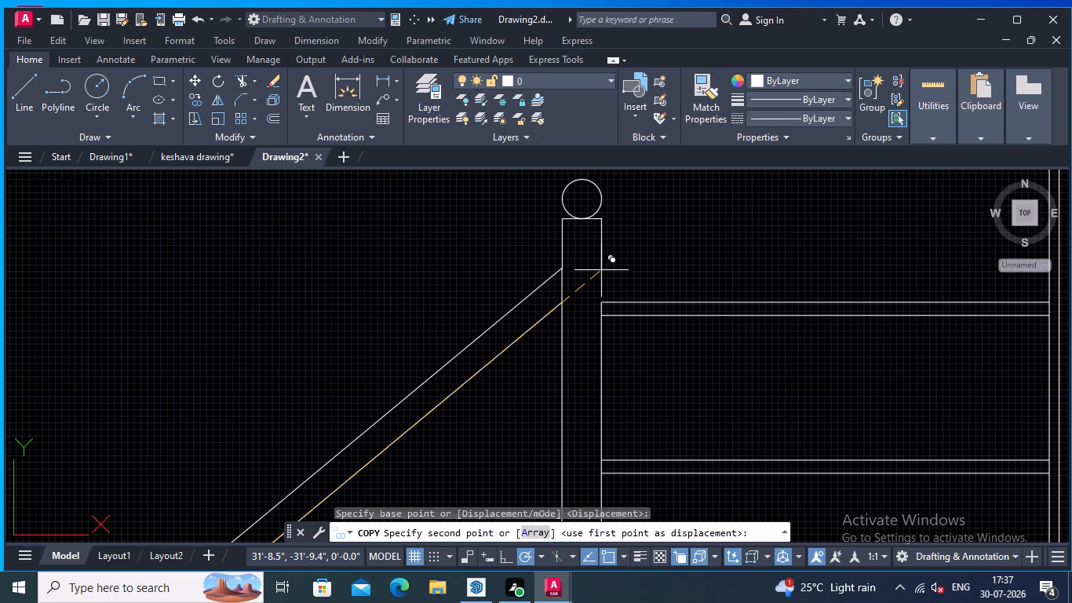
click(601, 270)
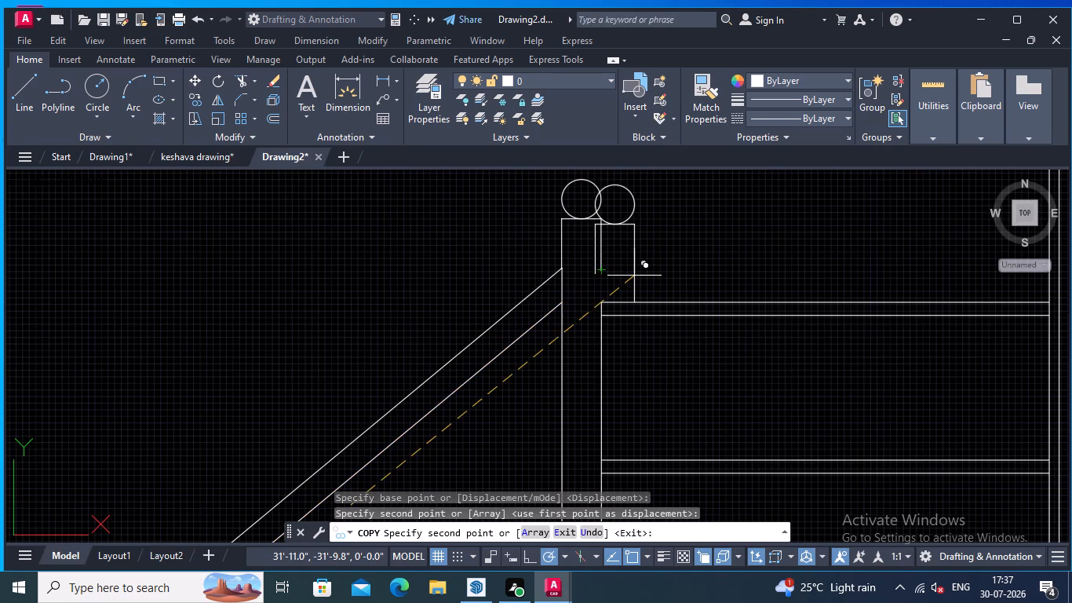
key(Escape)
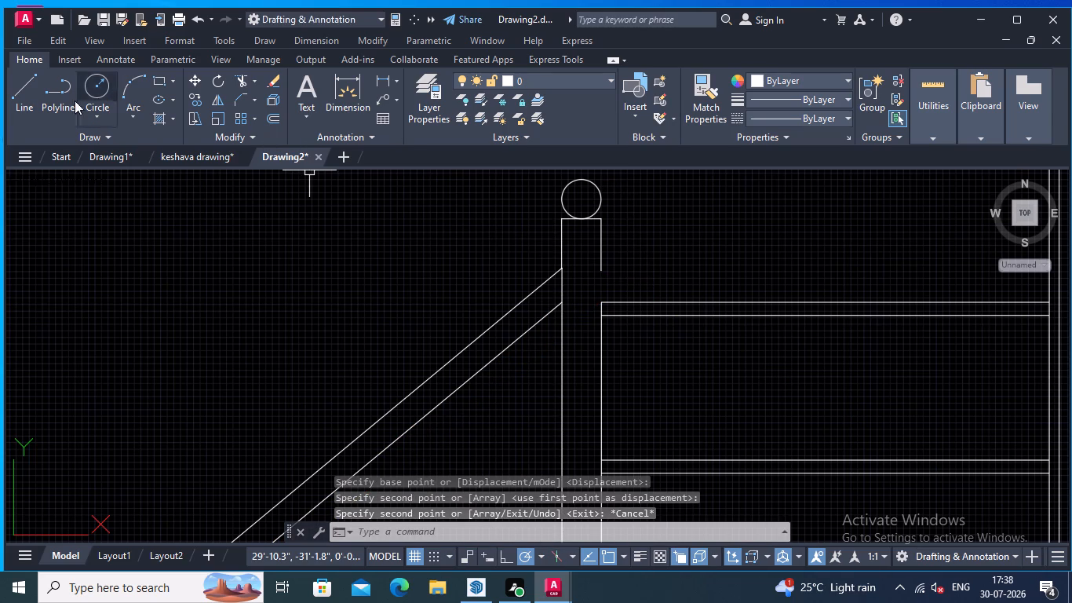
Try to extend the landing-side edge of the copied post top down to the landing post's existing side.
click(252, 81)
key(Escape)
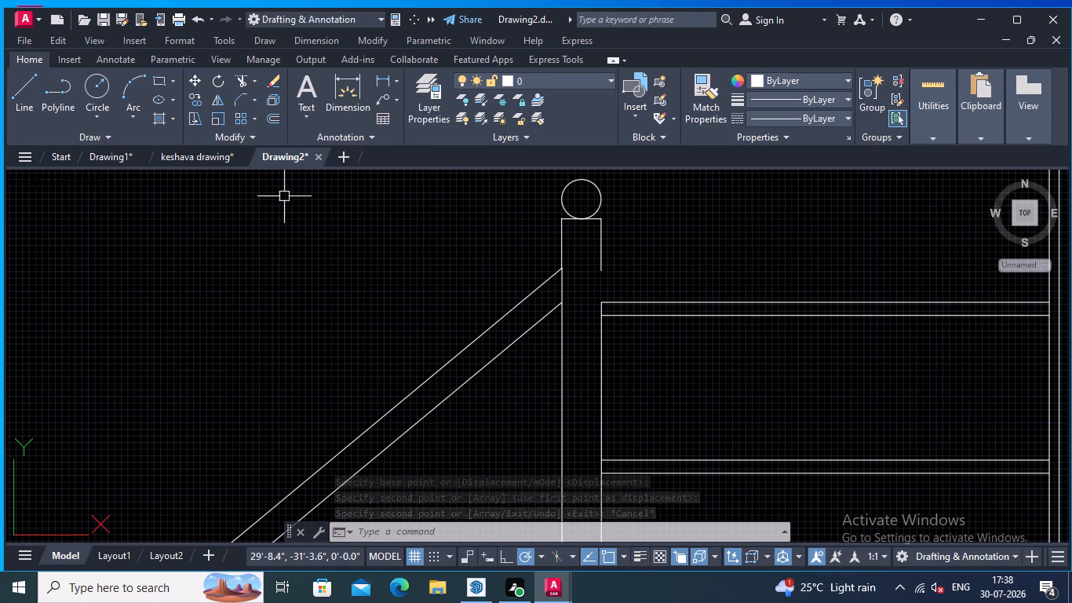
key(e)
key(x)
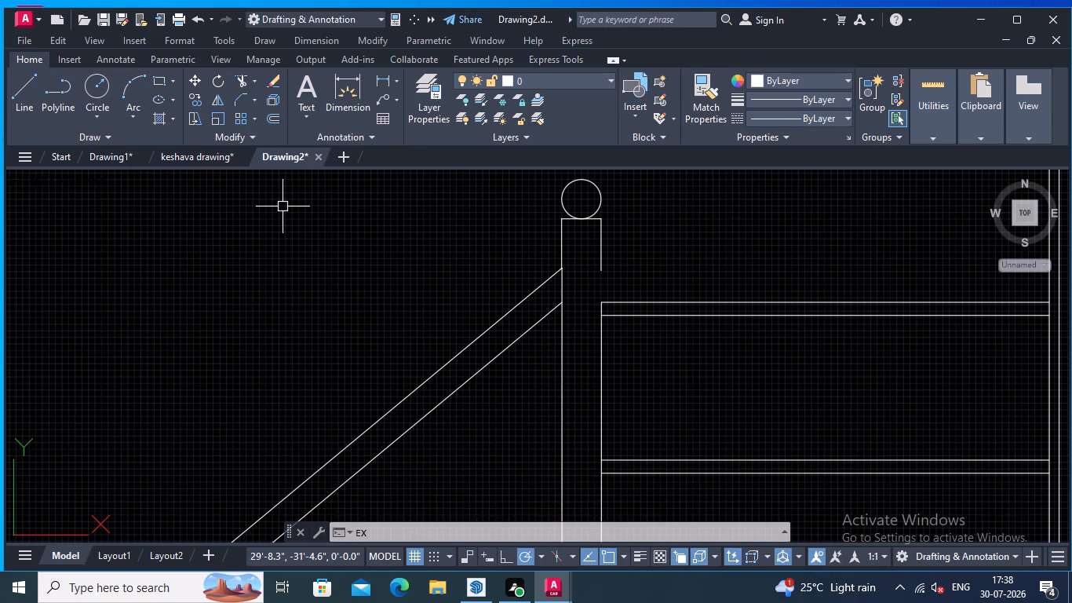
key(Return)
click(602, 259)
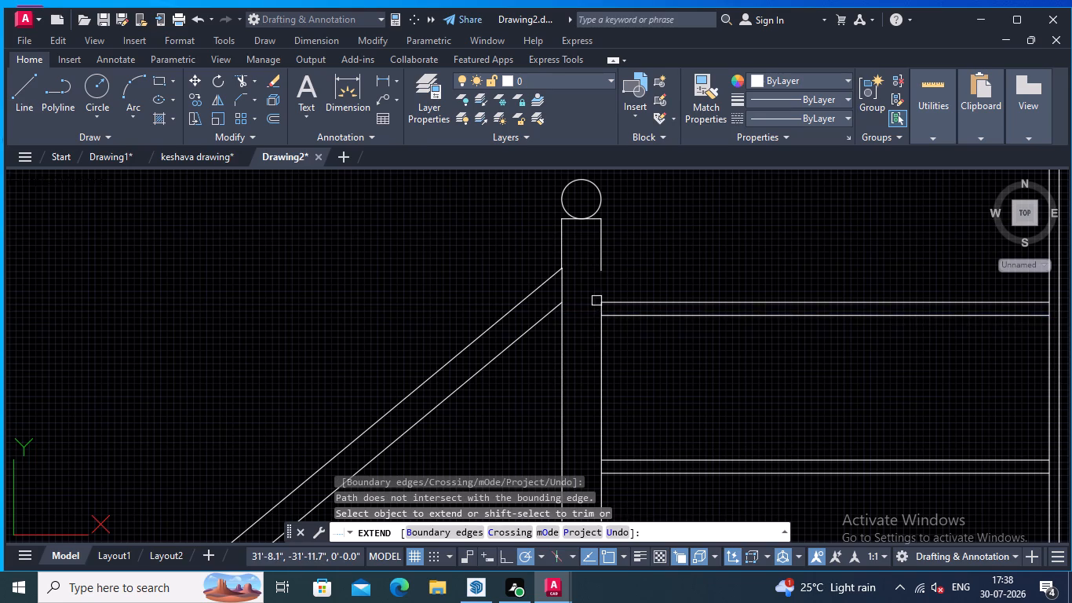
Draw a vertical line closing the gap in the landing post's landing-side edge, down to the top horizontal rail.
click(29, 75)
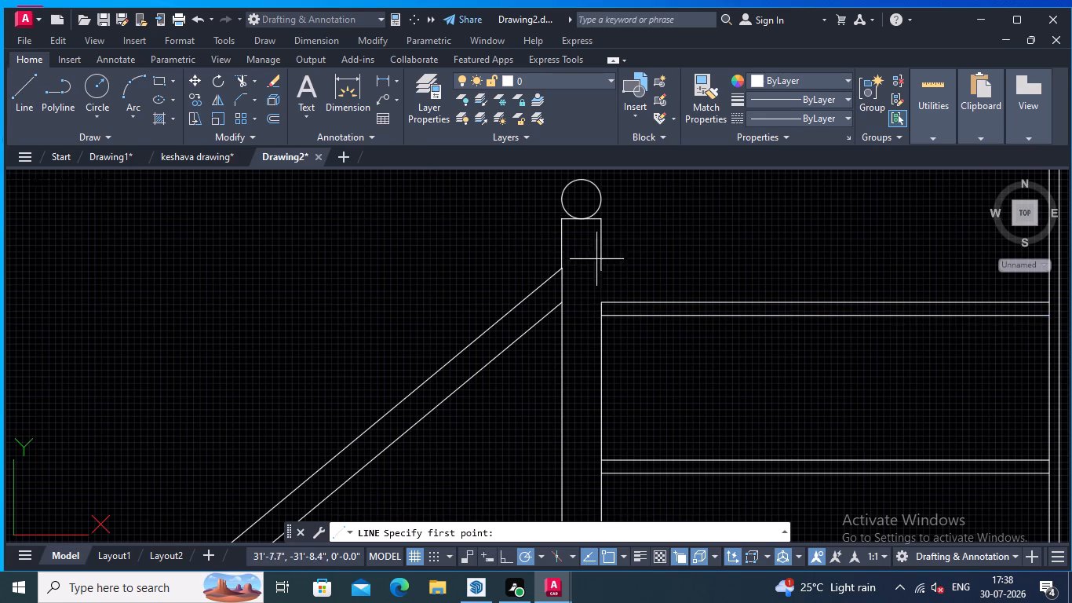
click(601, 270)
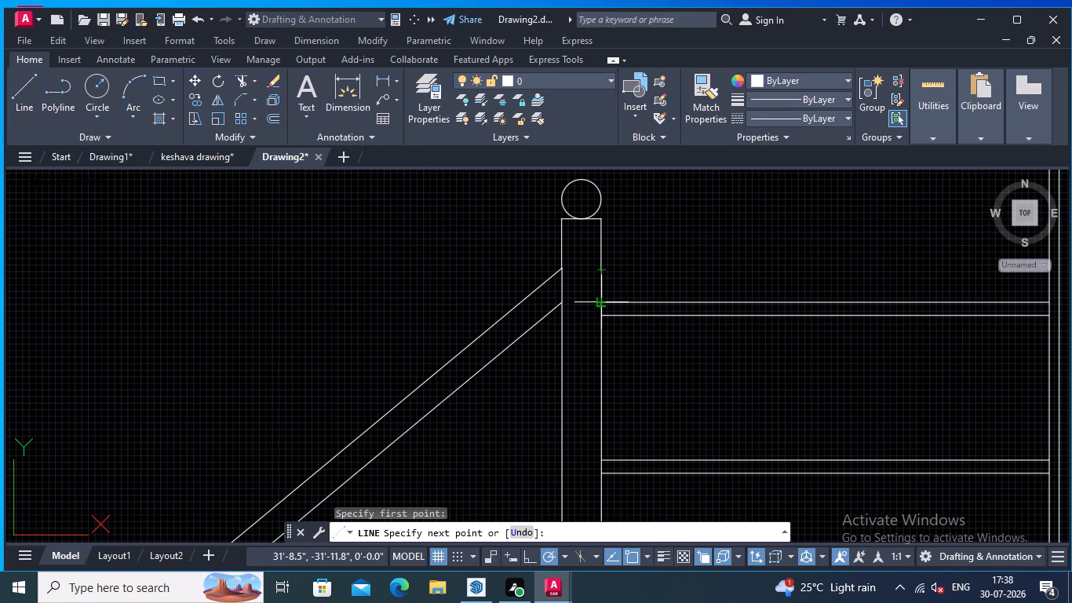
click(601, 301)
key(Return)
Examine the whole stair section with both ball-topped posts, the sloped handrail and the landing rails.
scroll(604, 300, down, 1)
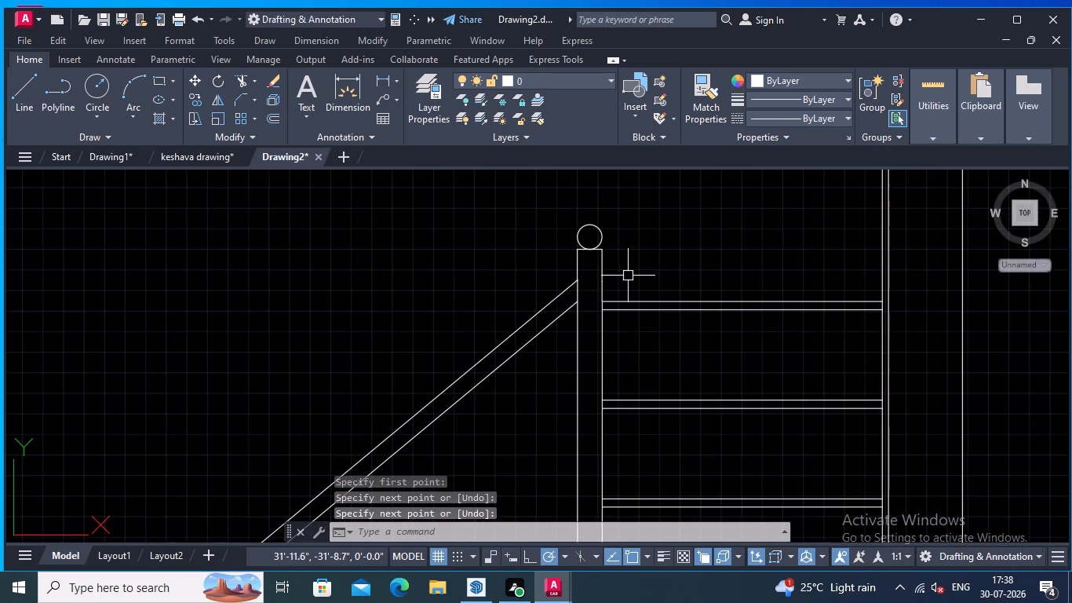
scroll(628, 272, down, 3)
middle_drag(574, 294, 560, 241)
middle_drag(473, 310, 528, 283)
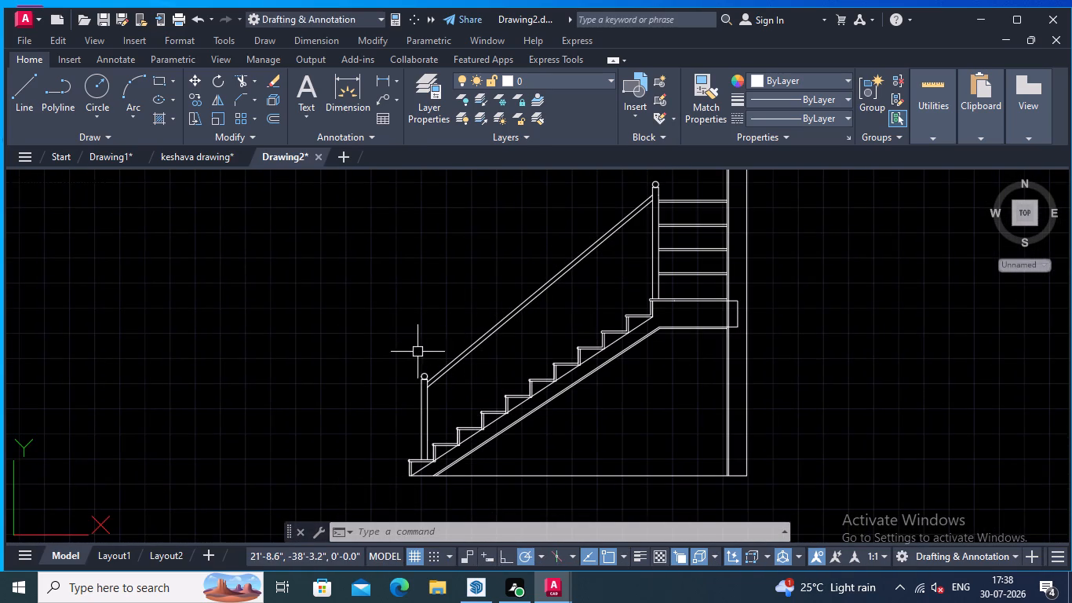
middle_drag(417, 352, 370, 477)
middle_drag(489, 409, 443, 450)
scroll(464, 451, down, 1)
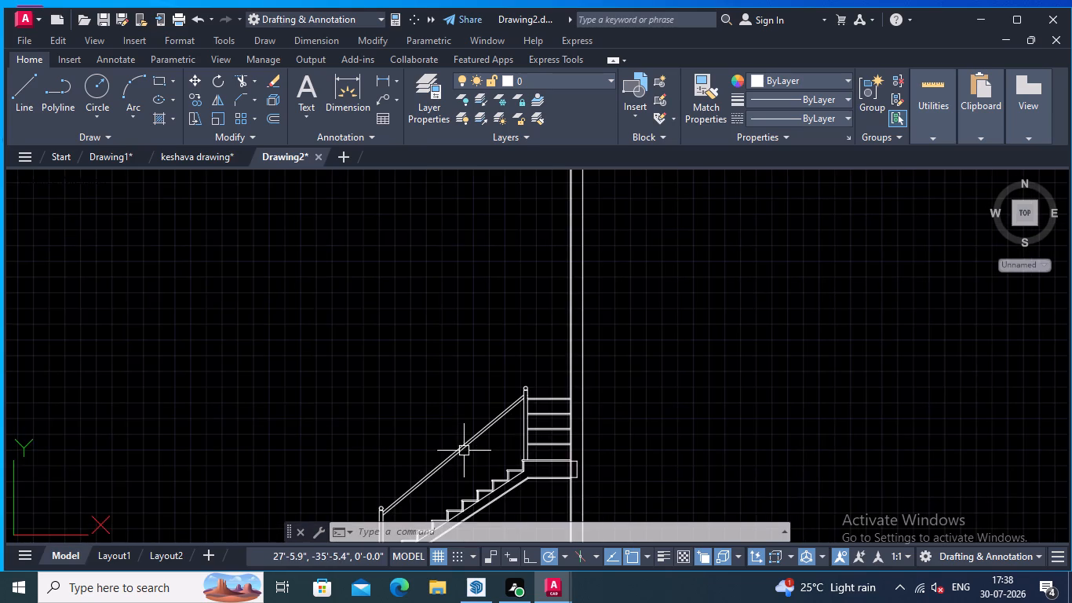
middle_drag(464, 451, 470, 413)
scroll(468, 423, up, 1)
middle_drag(470, 422, 463, 433)
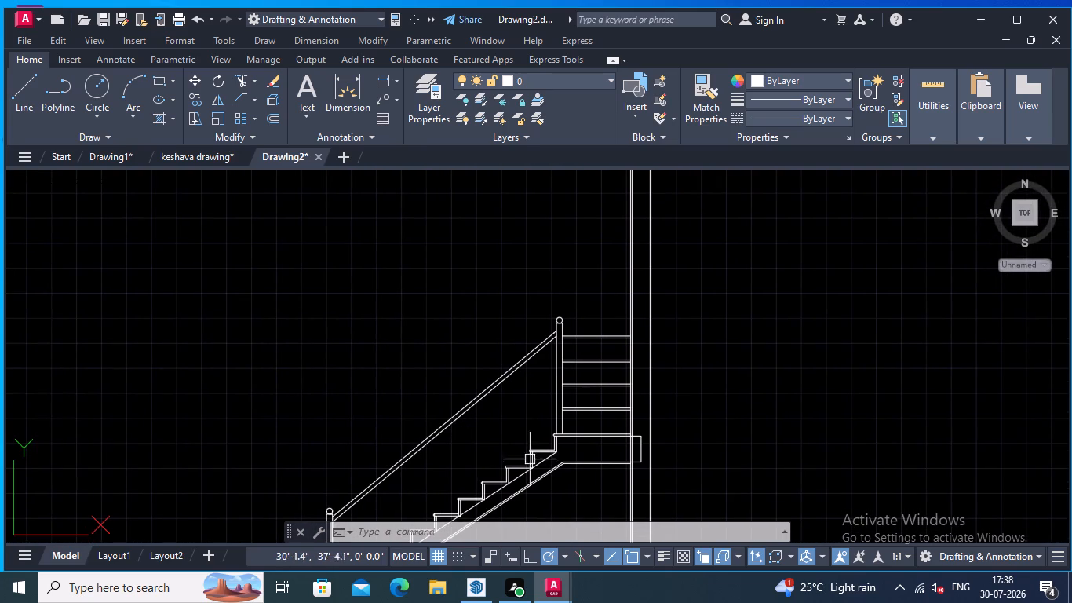
middle_drag(488, 439, 474, 444)
Copy the landing post's side lines, top line and ball upward, from the post's base corner to its top corner below the ball.
scroll(512, 425, up, 2)
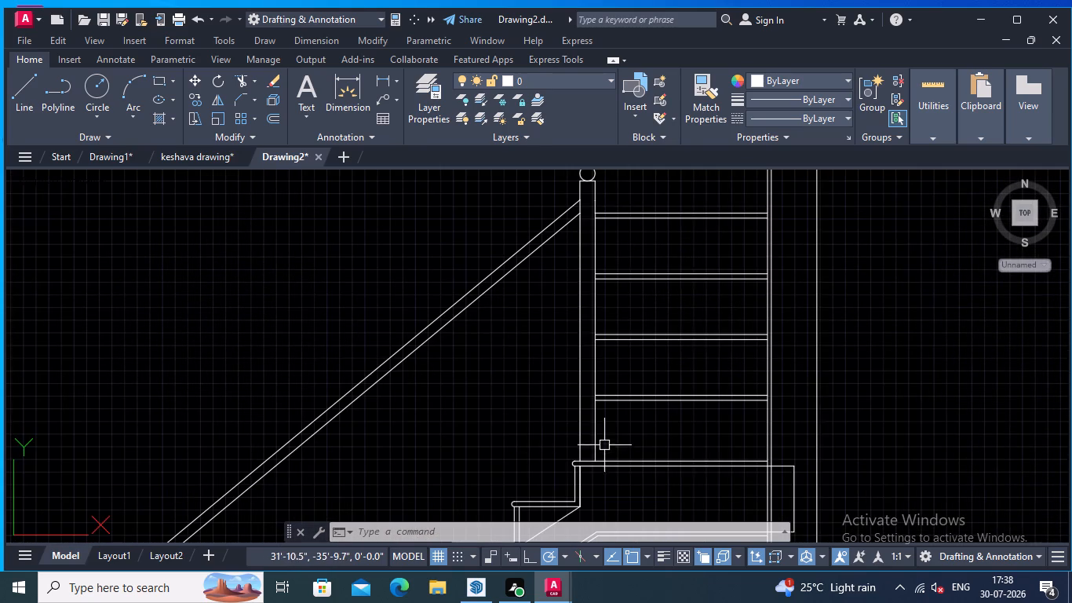
click(580, 443)
click(597, 440)
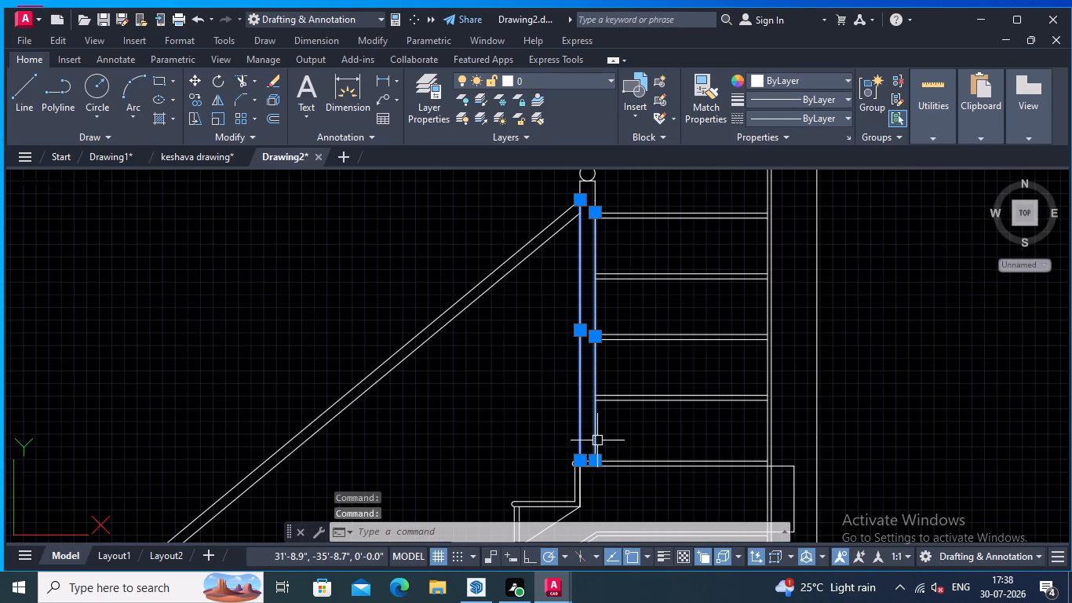
middle_drag(561, 256, 534, 368)
click(569, 306)
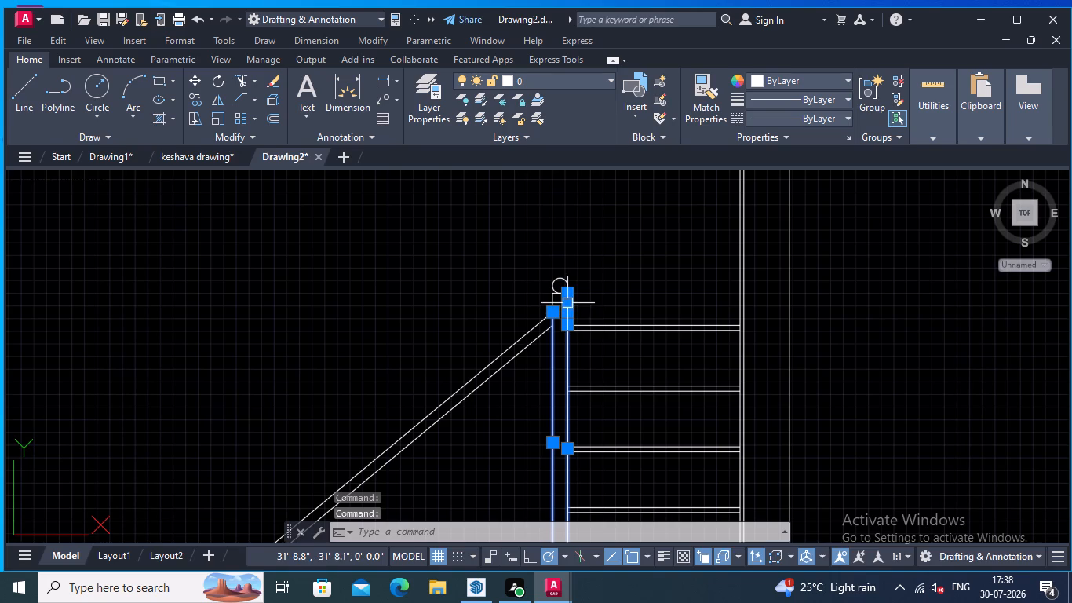
scroll(566, 295, up, 3)
click(556, 279)
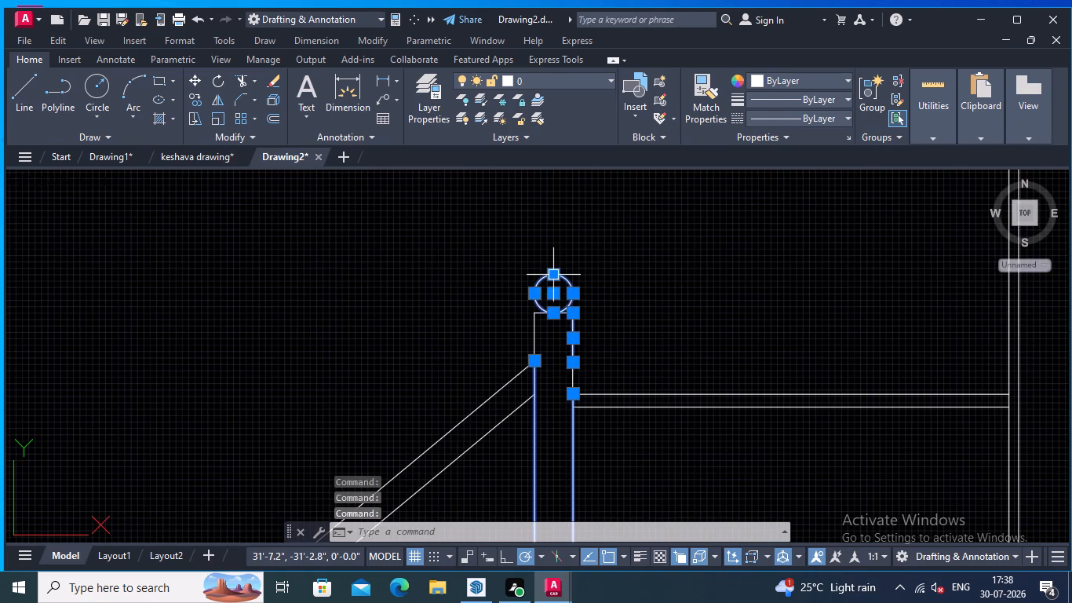
click(533, 335)
scroll(545, 315, up, 2)
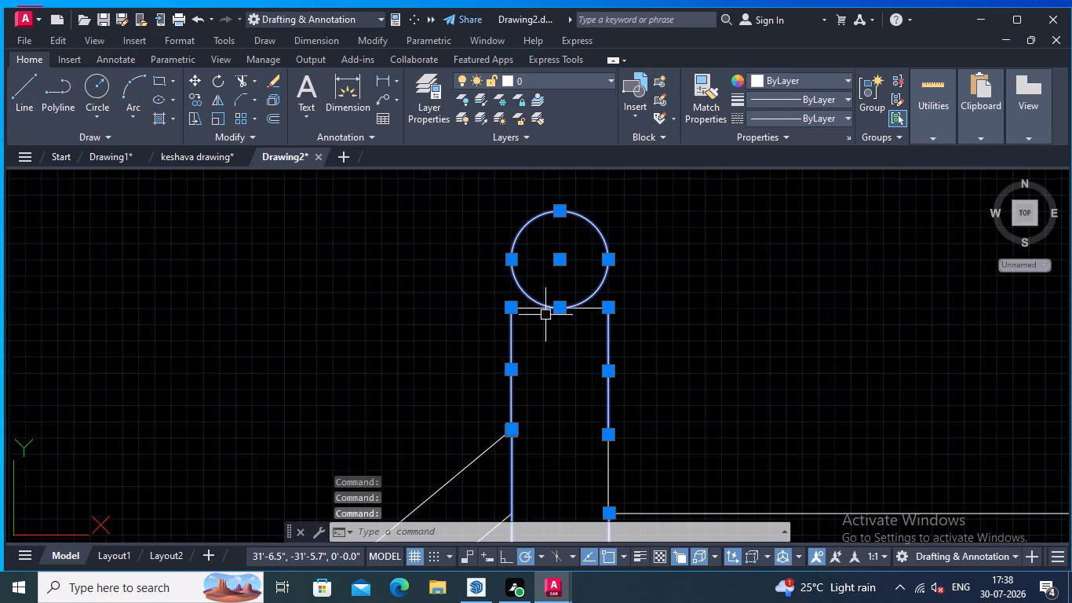
scroll(545, 315, up, 2)
click(533, 298)
right_click(527, 309)
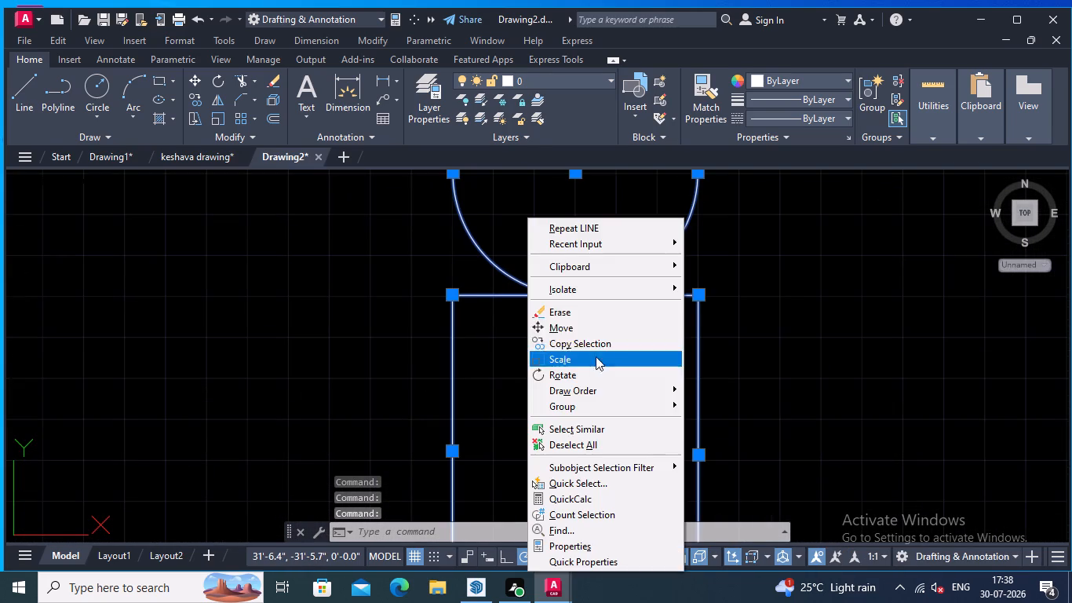
click(596, 337)
scroll(593, 367, down, 2)
middle_drag(596, 376, 566, 273)
scroll(565, 333, down, 3)
middle_drag(562, 385, 563, 385)
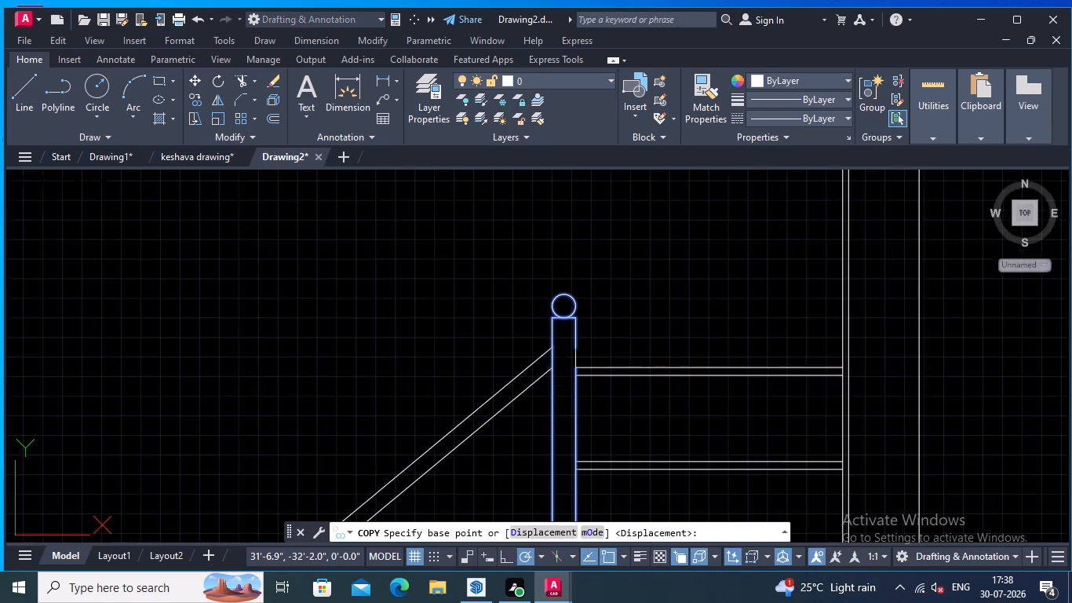
middle_drag(563, 385, 561, 320)
scroll(564, 322, up, 3)
scroll(571, 384, down, 2)
middle_drag(556, 392, 573, 293)
middle_drag(577, 431, 573, 295)
middle_drag(582, 422, 558, 261)
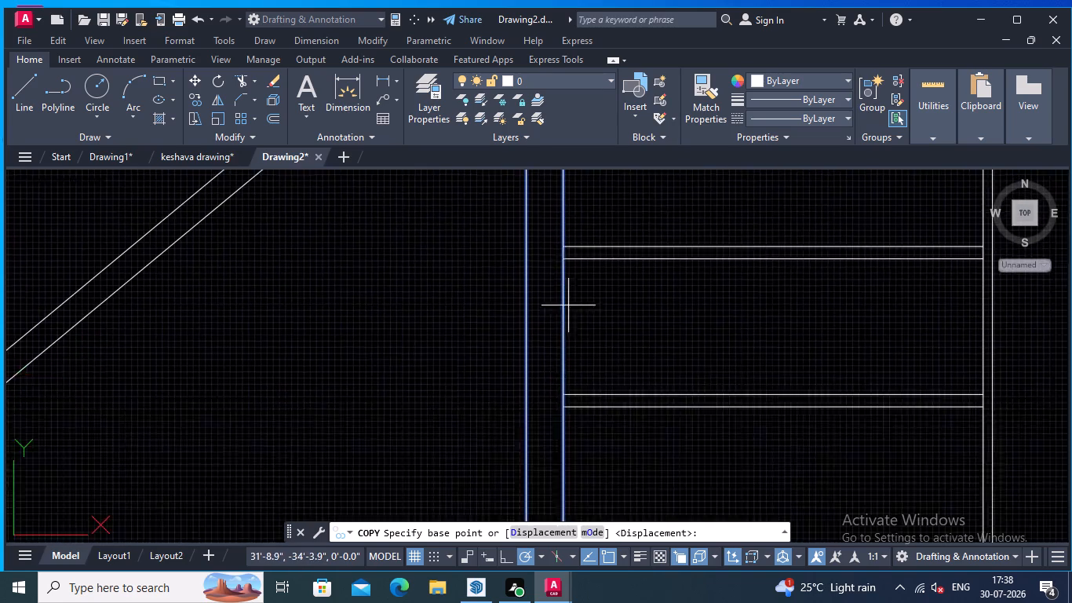
scroll(567, 345, down, 3)
middle_drag(568, 375, 566, 313)
scroll(560, 354, up, 2)
scroll(562, 352, down, 3)
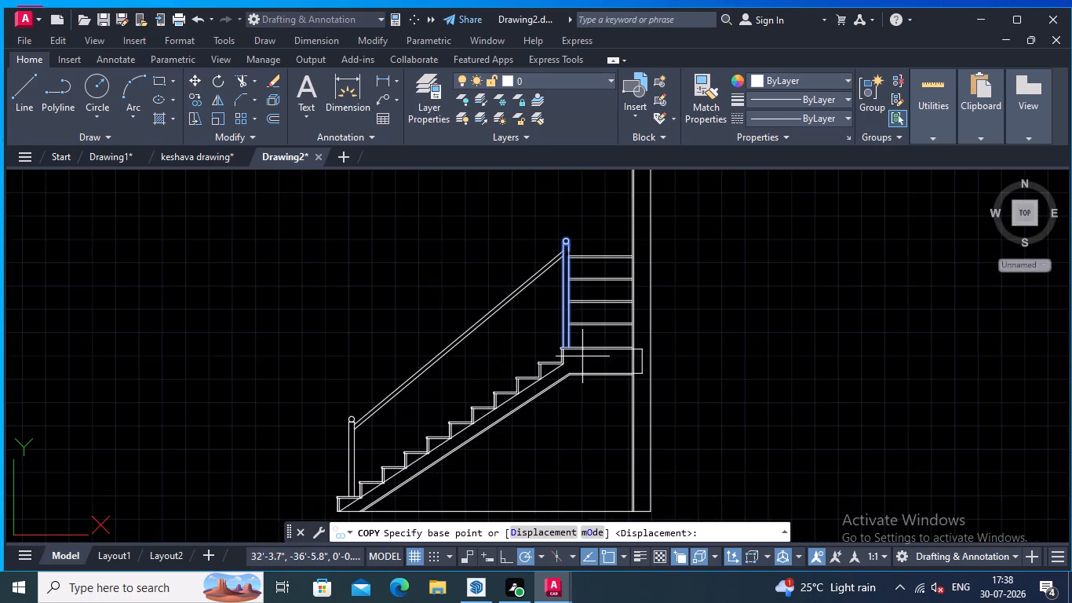
scroll(575, 349, up, 2)
click(540, 344)
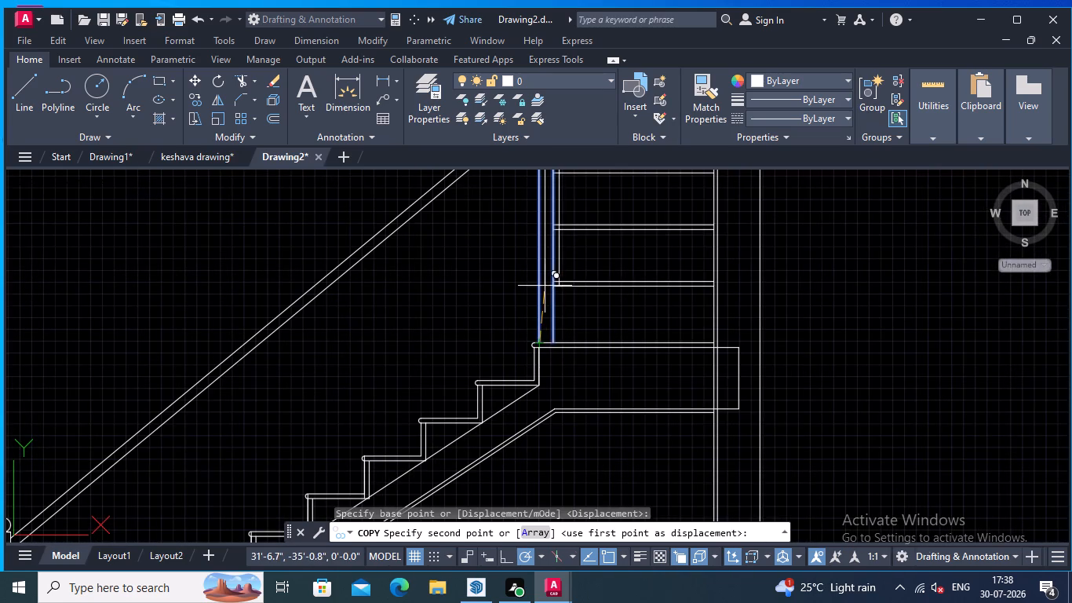
middle_drag(545, 299, 563, 444)
middle_drag(560, 243, 600, 369)
scroll(585, 338, up, 1)
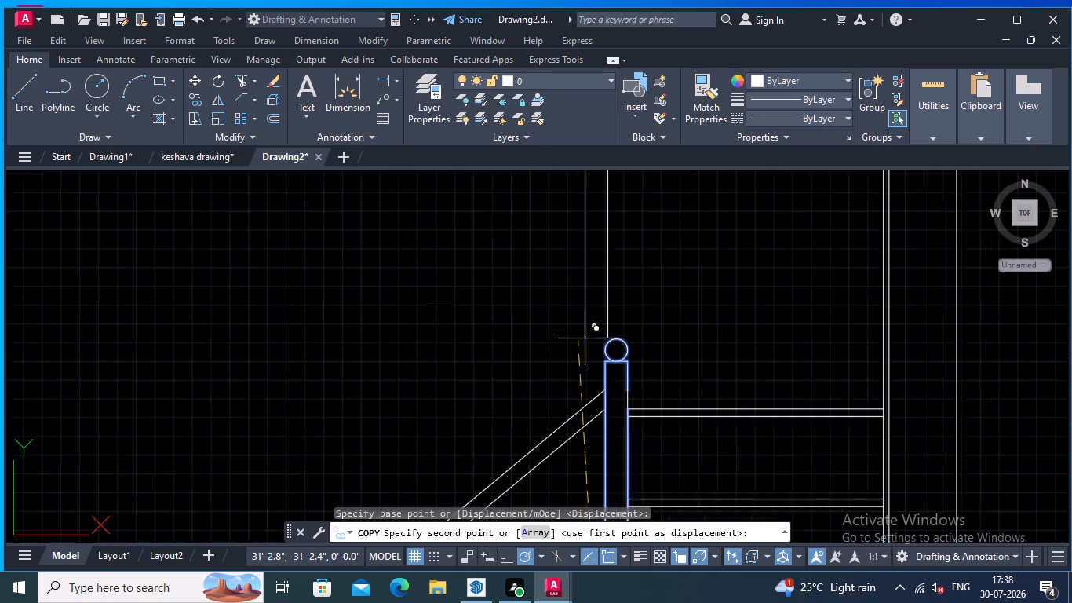
scroll(585, 338, up, 1)
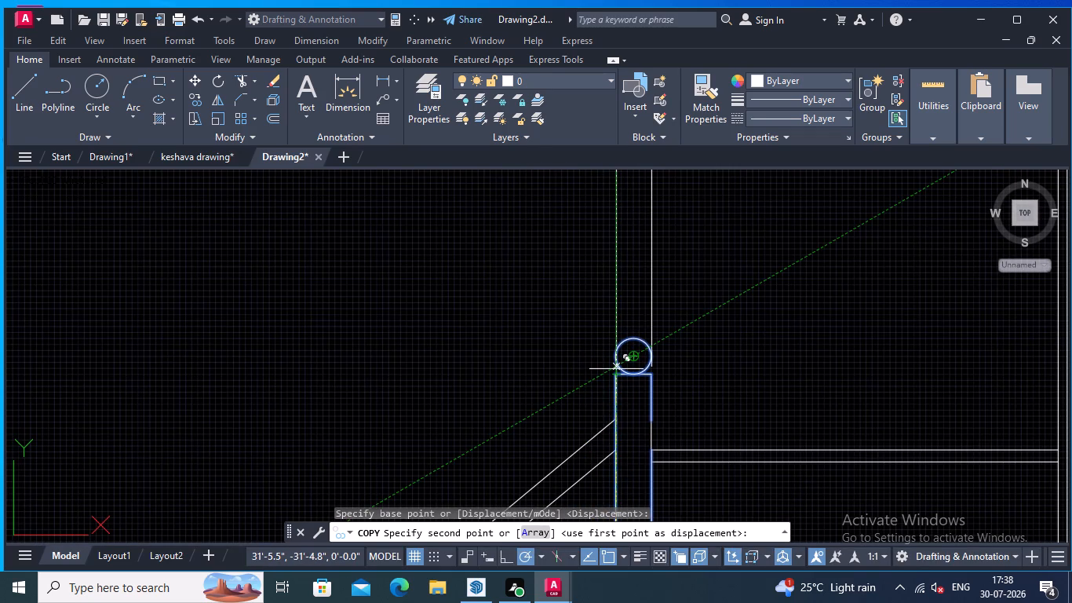
scroll(616, 369, up, 3)
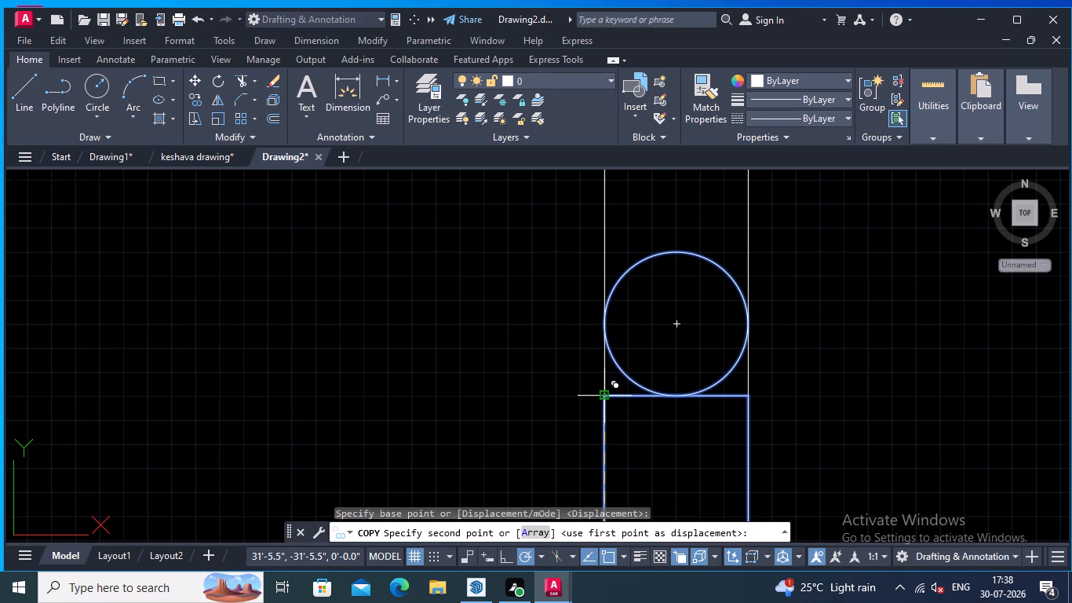
click(604, 397)
key(Return)
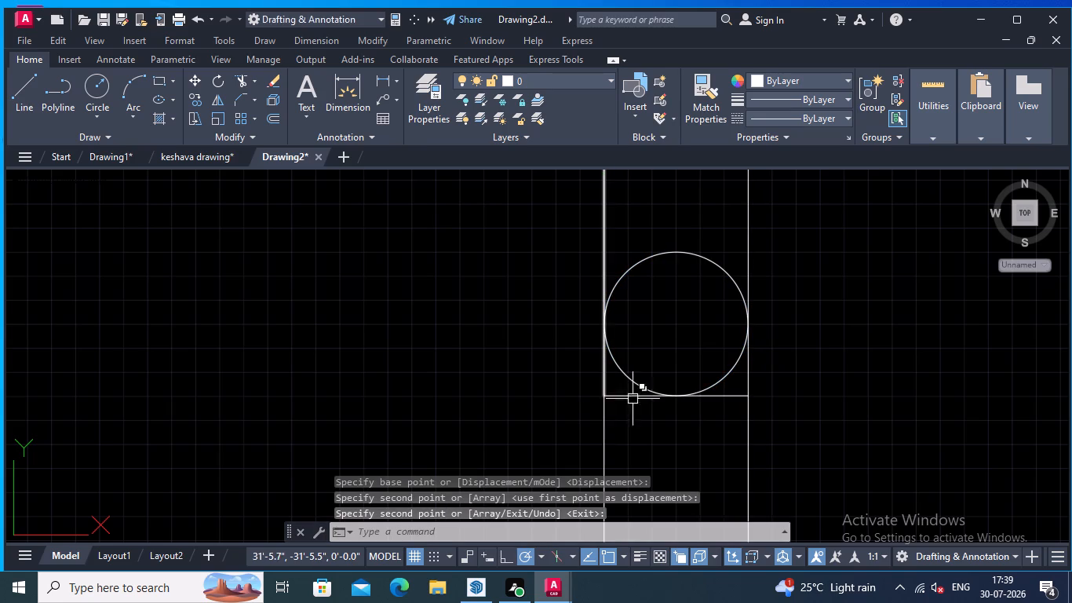
Extend the short landing-side edge at the copied post's top downward to close the gap in that side.
scroll(917, 331, down, 3)
middle_drag(888, 336, 834, 602)
scroll(870, 445, down, 2)
middle_drag(862, 418, 859, 455)
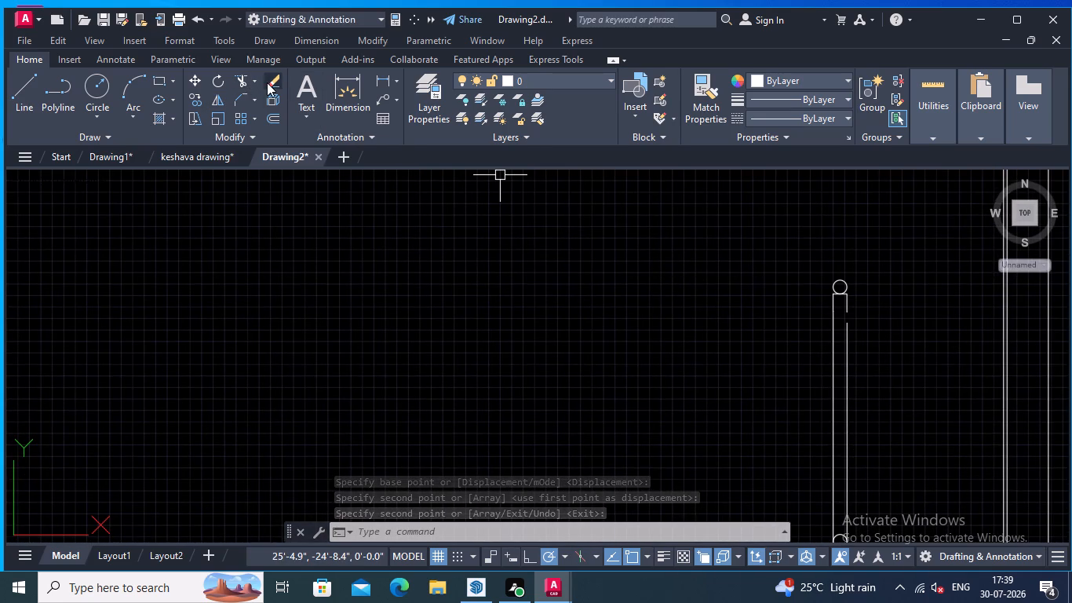
key(e)
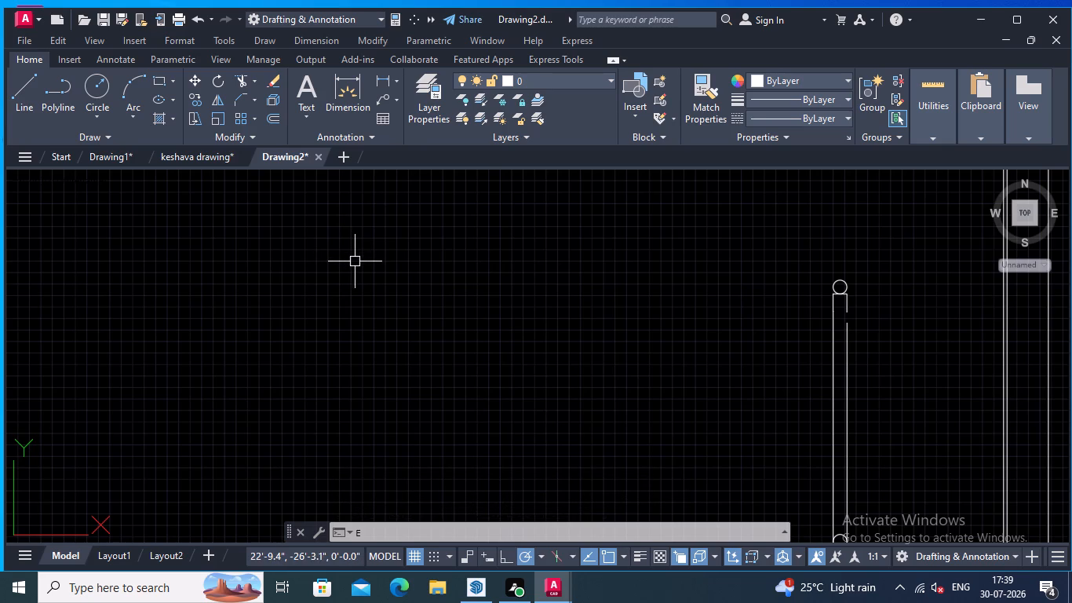
key(x)
key(Return)
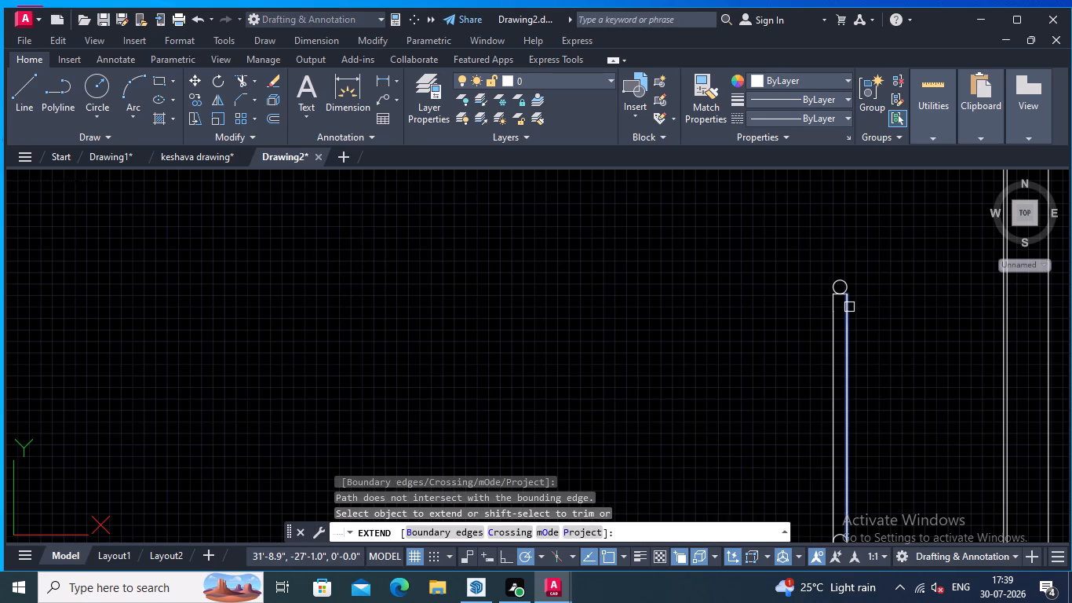
click(849, 307)
scroll(851, 308, up, 2)
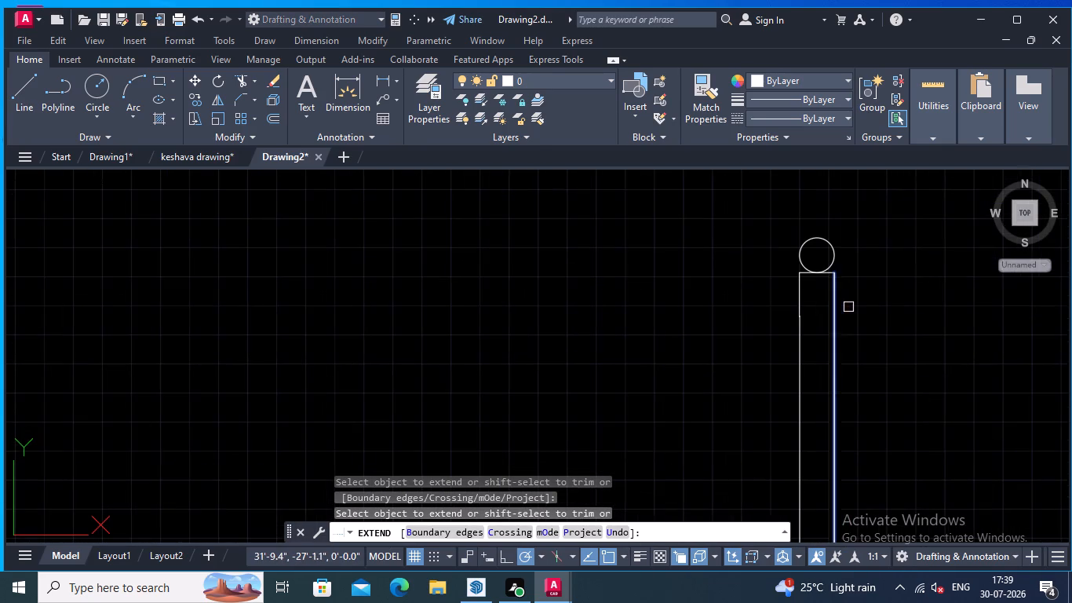
scroll(846, 313, up, 2)
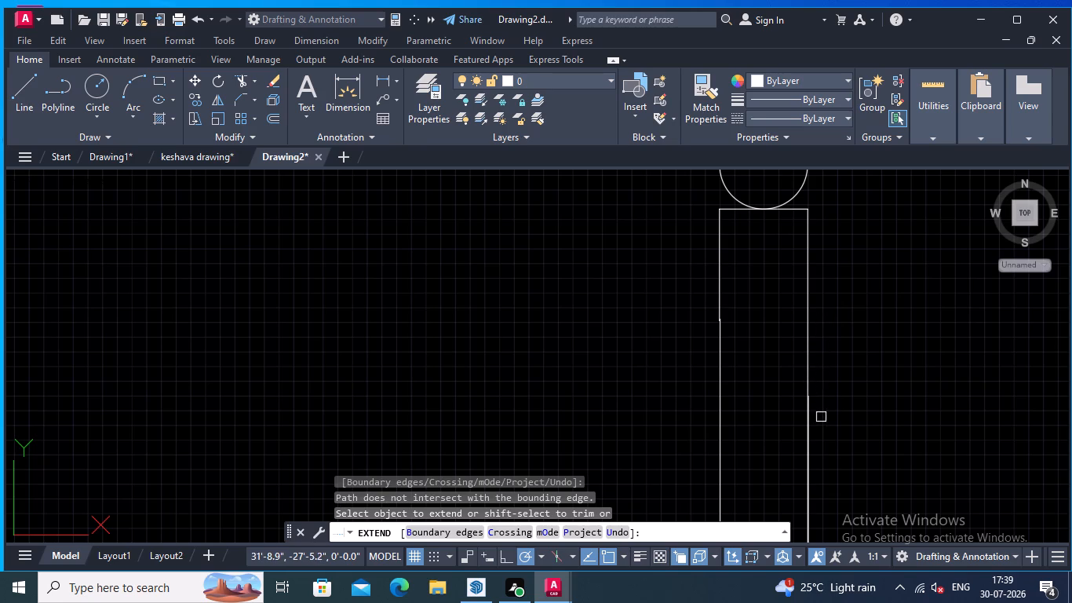
key(Escape)
Erase the slightly offset duplicate line along the landing side of the copied upper post.
scroll(817, 406, up, 1)
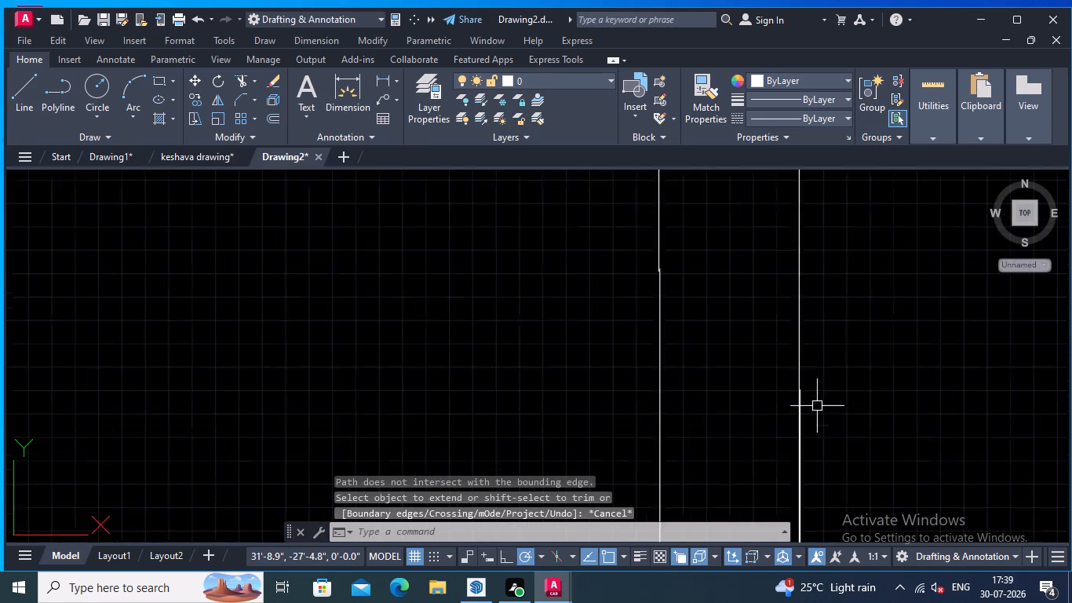
scroll(817, 406, up, 2)
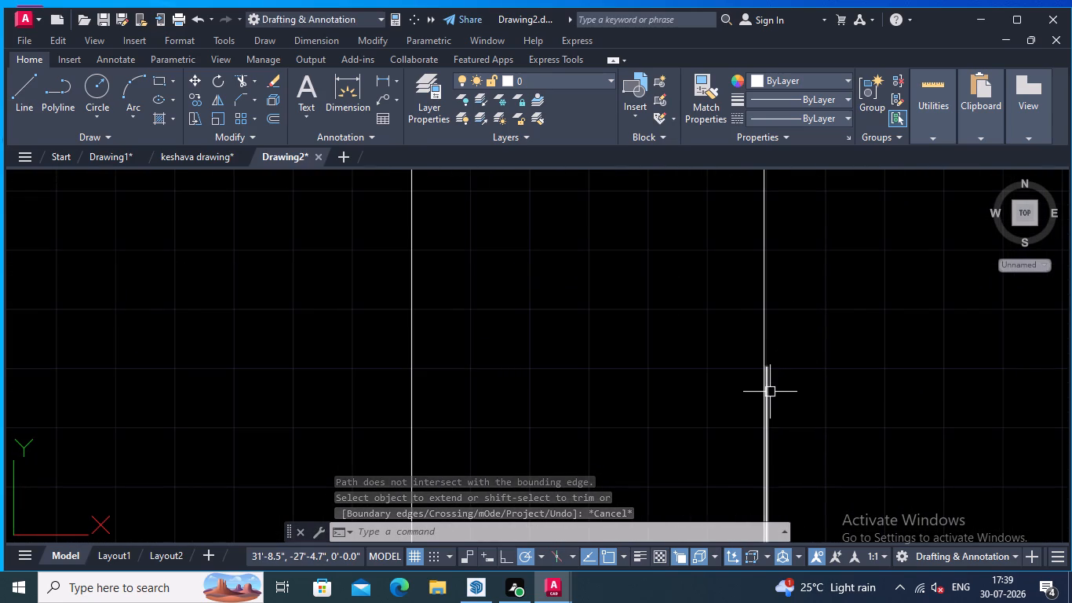
click(770, 392)
right_click(801, 351)
click(855, 292)
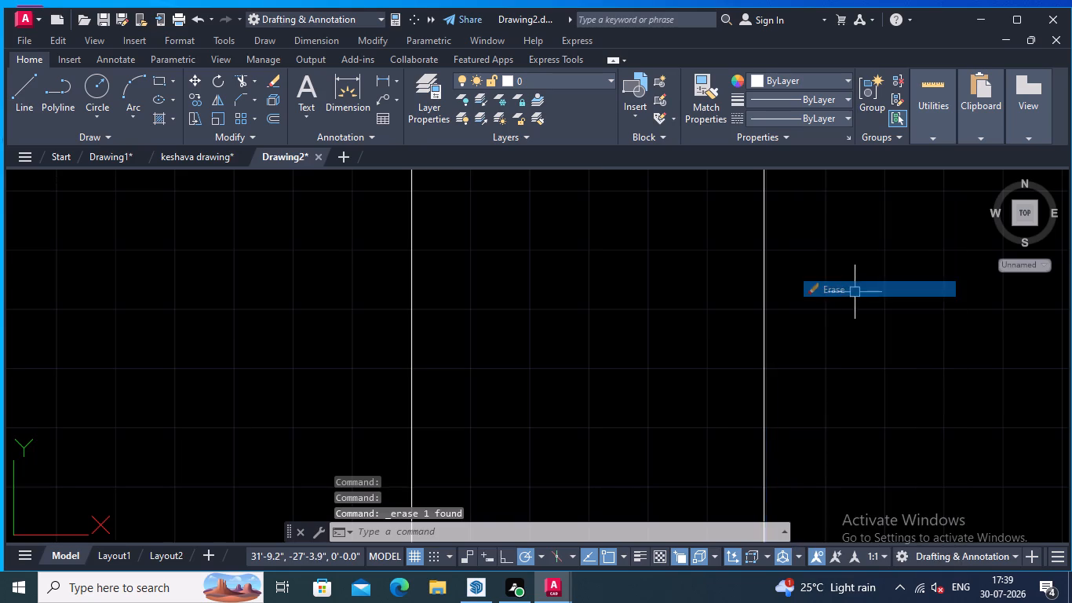
Examine the stacked upper post against the stair, landing rails and wall.
scroll(830, 342, down, 4)
middle_drag(823, 364, 785, 212)
scroll(782, 308, down, 3)
middle_drag(808, 387, 804, 319)
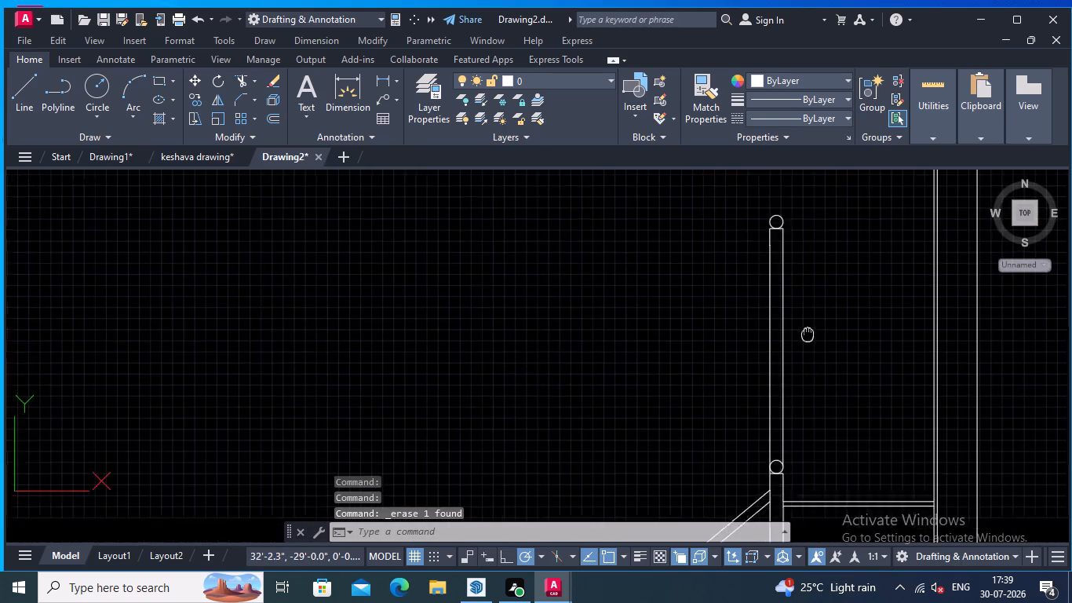
middle_drag(804, 319, 797, 308)
scroll(778, 388, up, 3)
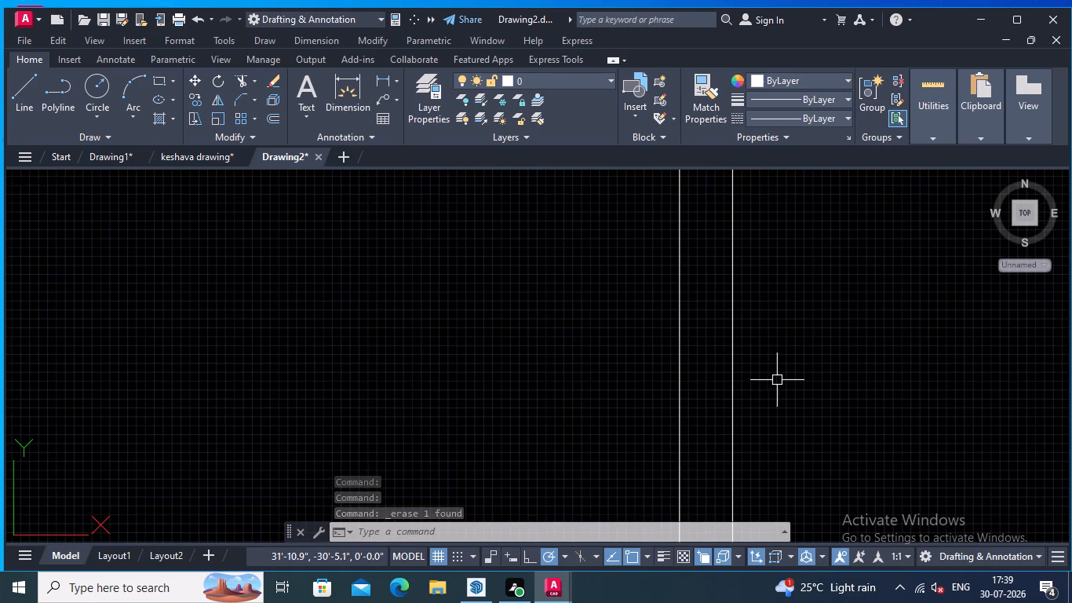
key(Escape)
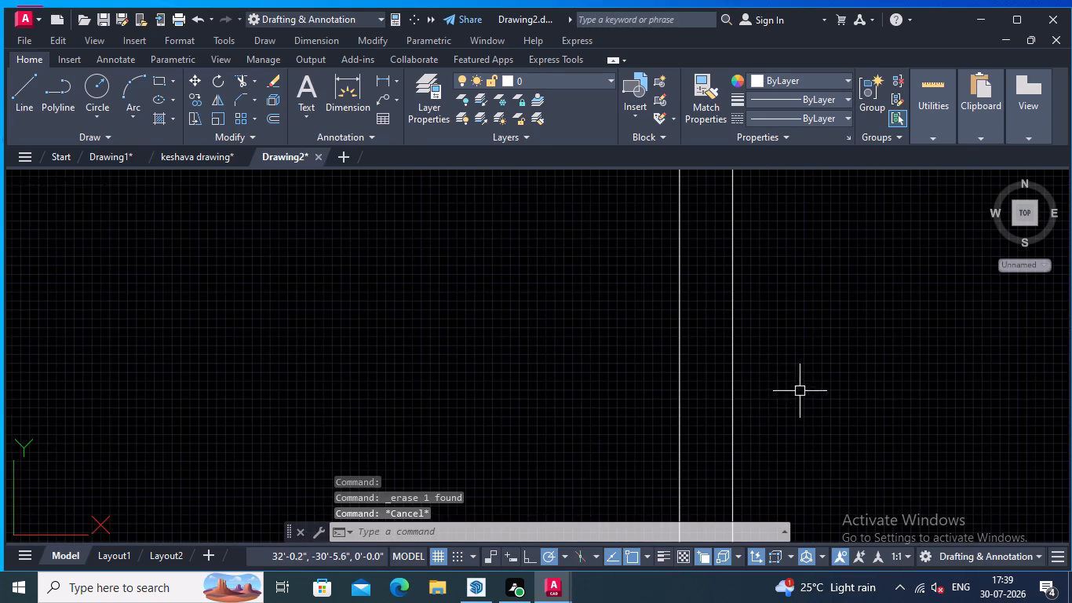
scroll(787, 366, down, 5)
middle_drag(786, 366, 720, 396)
scroll(744, 373, up, 1)
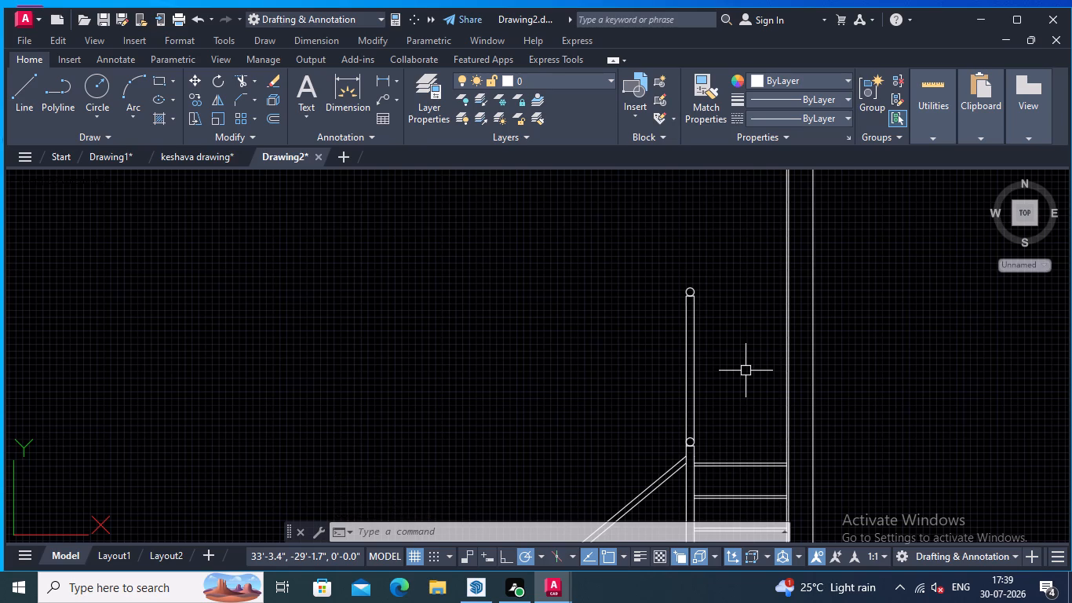
scroll(746, 380, down, 2)
middle_drag(753, 382, 771, 337)
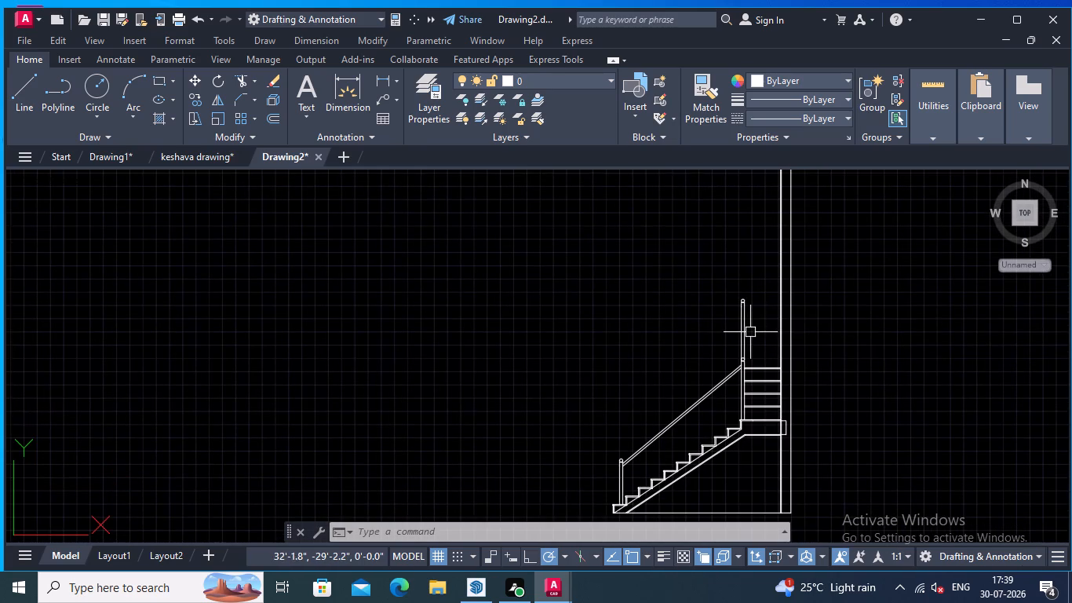
scroll(791, 271, down, 1)
middle_drag(773, 231, 749, 291)
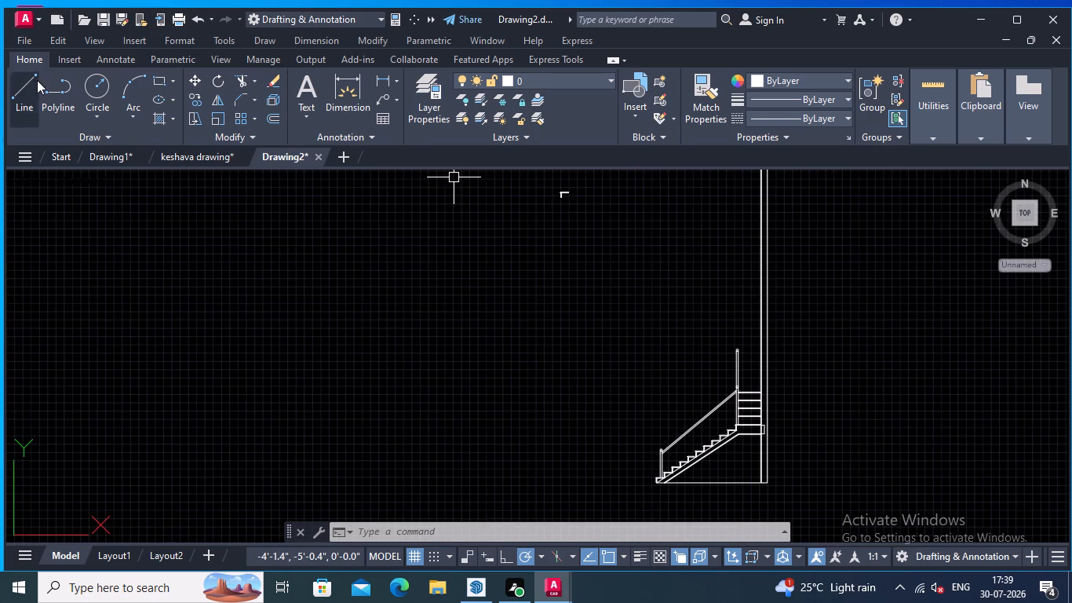
Draw a horizontal line across the wall, from its stair-side face to its far face, above the upper post's ball.
click(31, 80)
middle_drag(722, 269, 582, 313)
scroll(647, 316, up, 2)
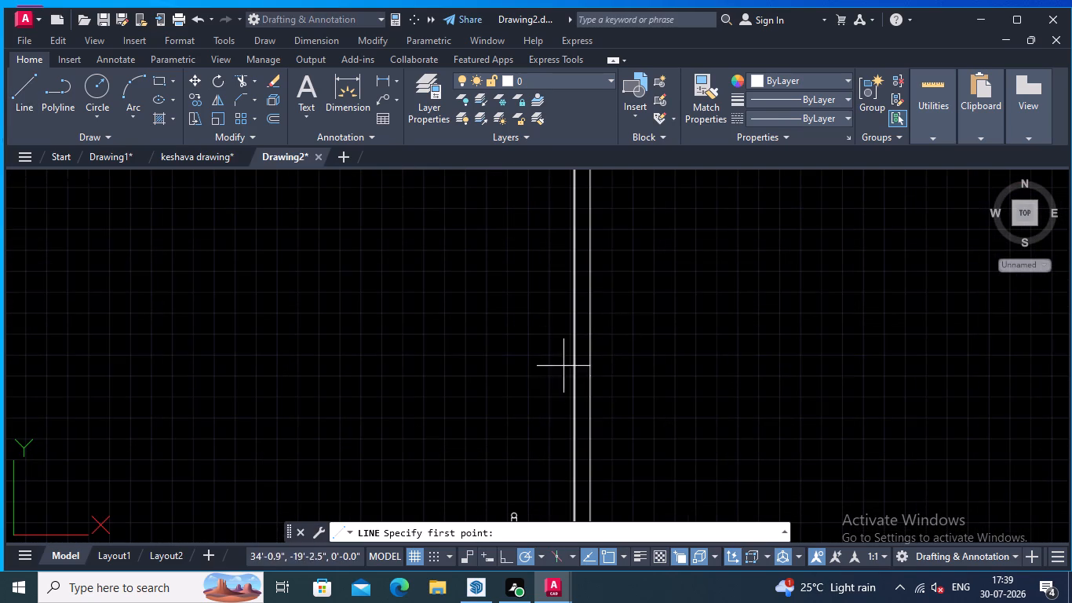
scroll(570, 423, up, 3)
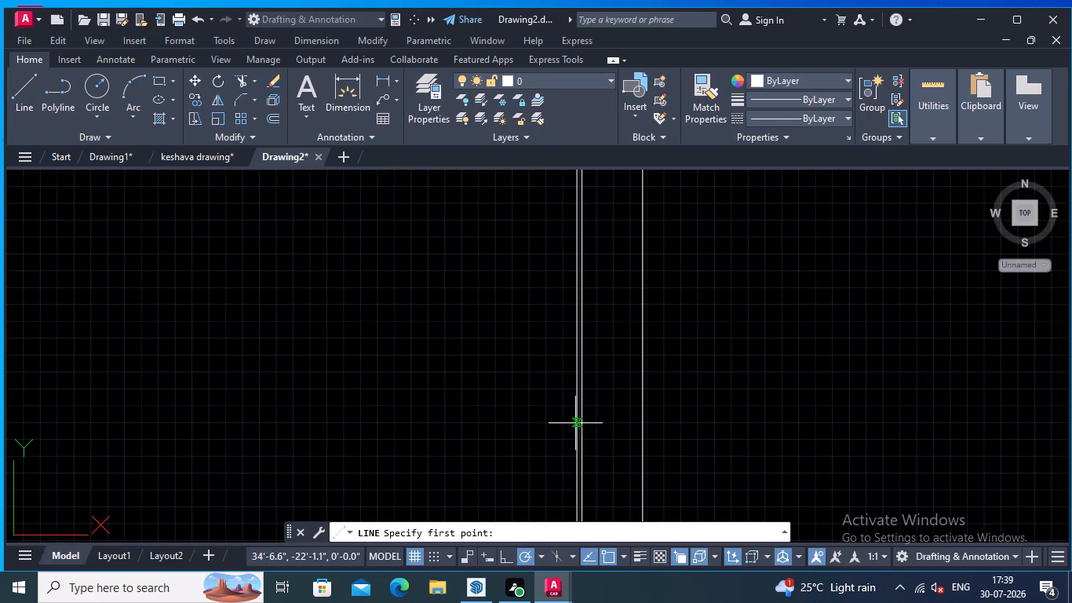
middle_drag(579, 451, 659, 248)
scroll(658, 429, down, 1)
middle_drag(658, 429, 619, 170)
middle_drag(610, 208, 596, 339)
scroll(600, 284, up, 1)
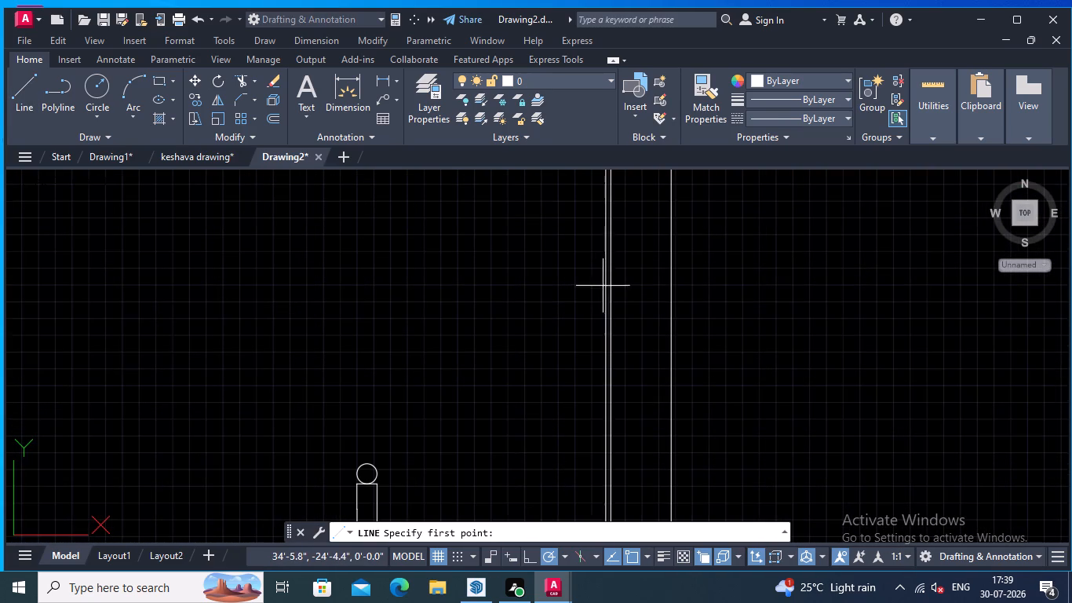
scroll(599, 299, up, 3)
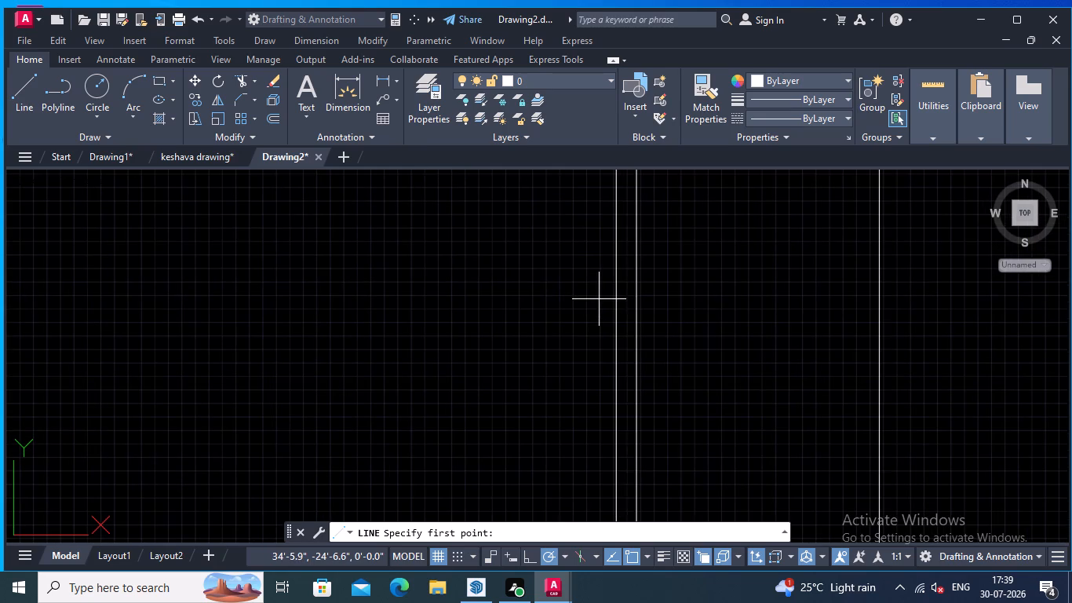
click(614, 309)
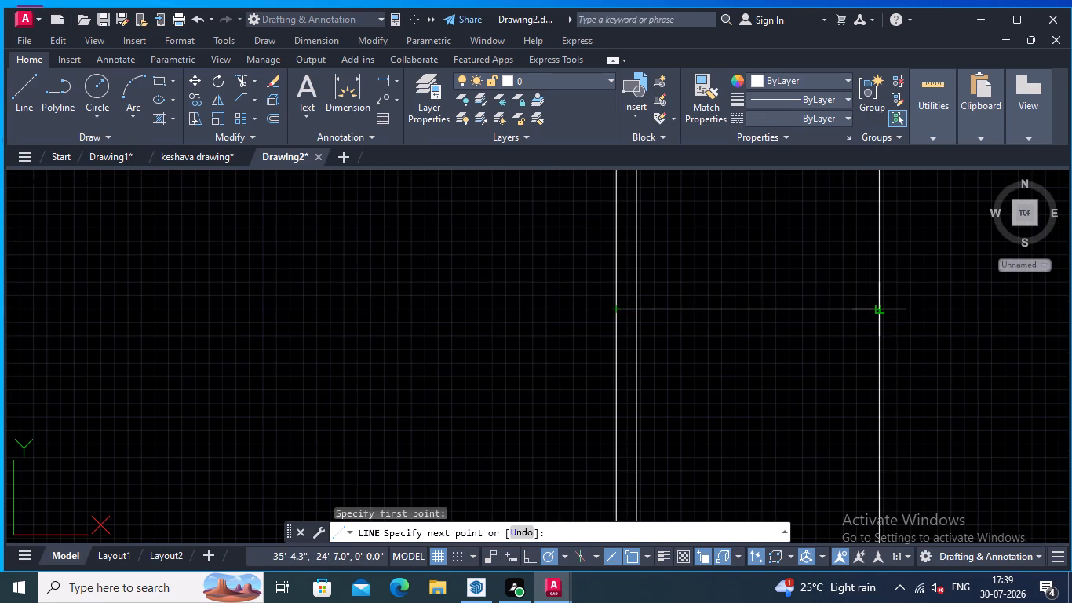
click(879, 310)
key(Return)
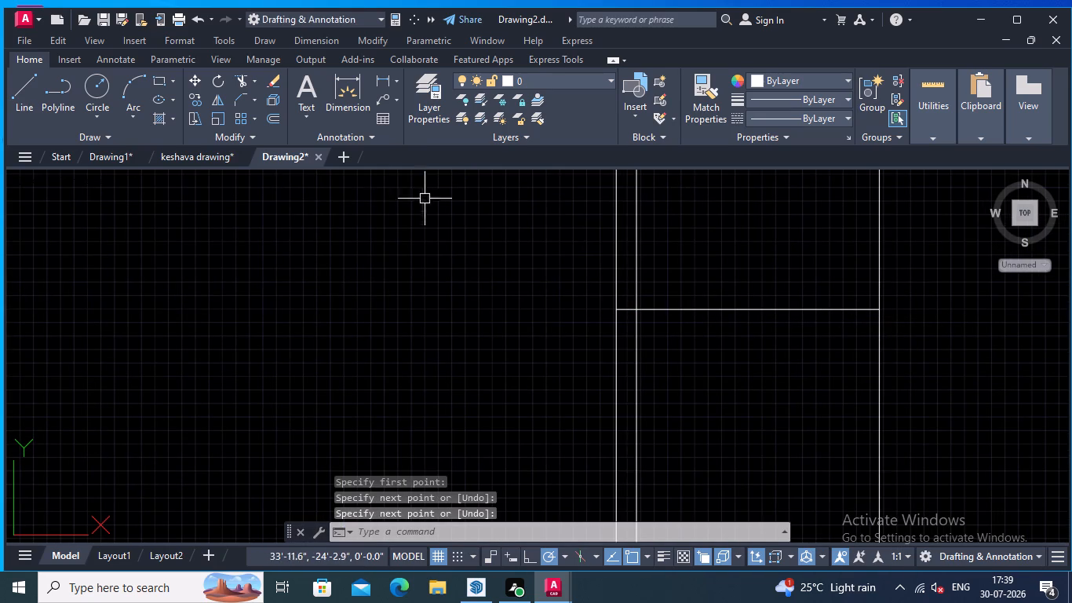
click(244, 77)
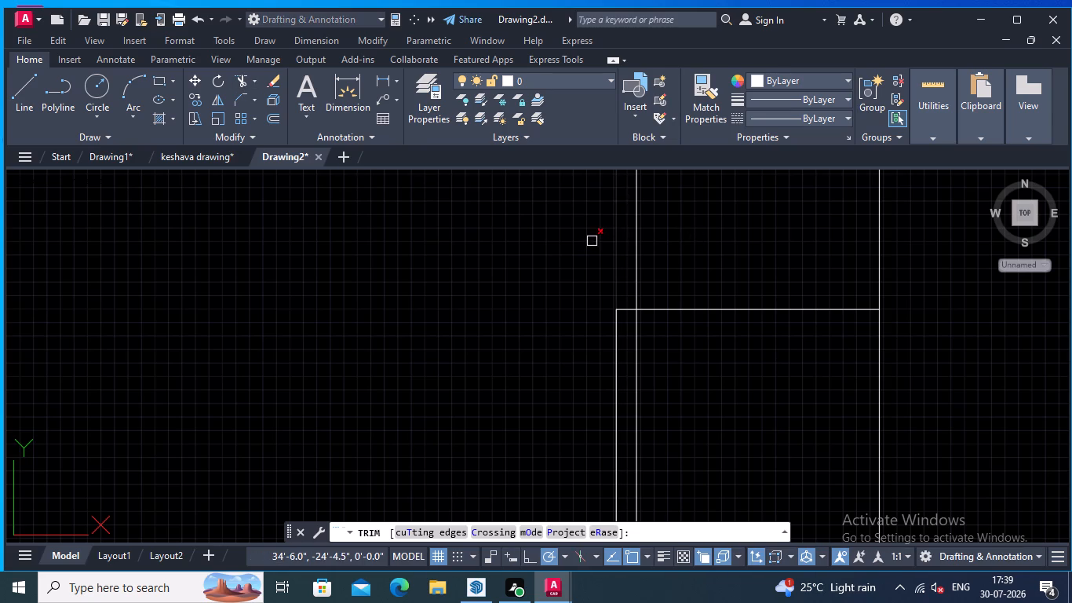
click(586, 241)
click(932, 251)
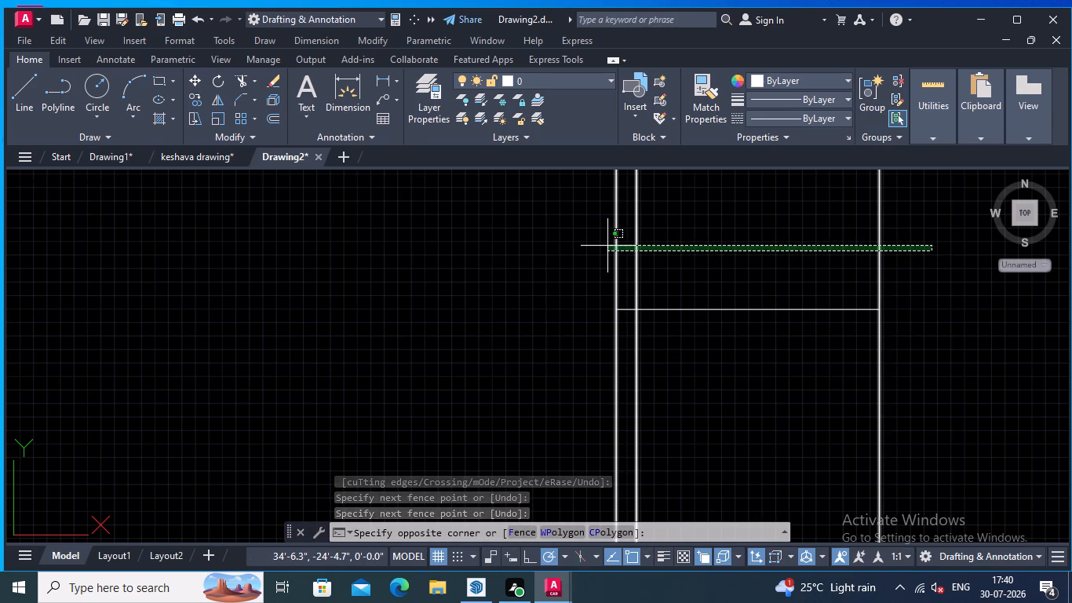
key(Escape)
Trim the three vertical wall lines where they run above the horizontal line at the wall's top.
click(243, 79)
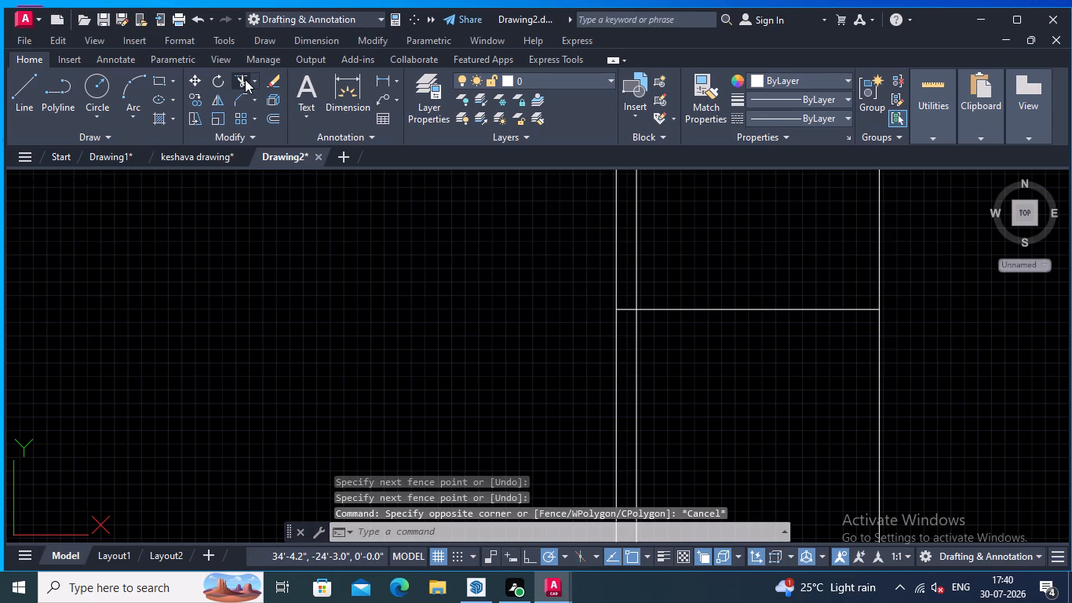
click(879, 255)
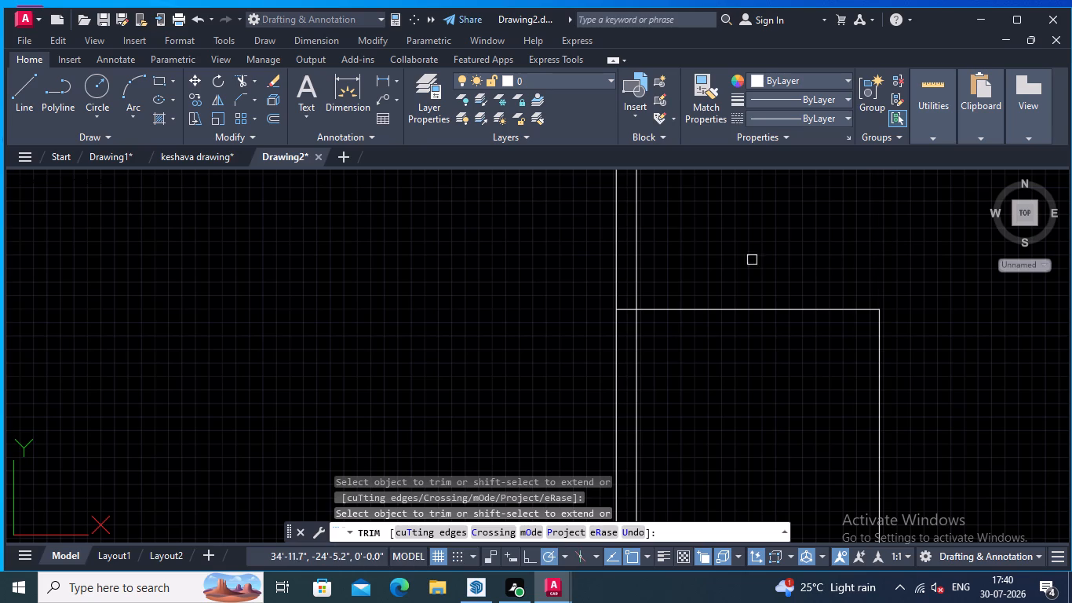
click(634, 265)
click(617, 265)
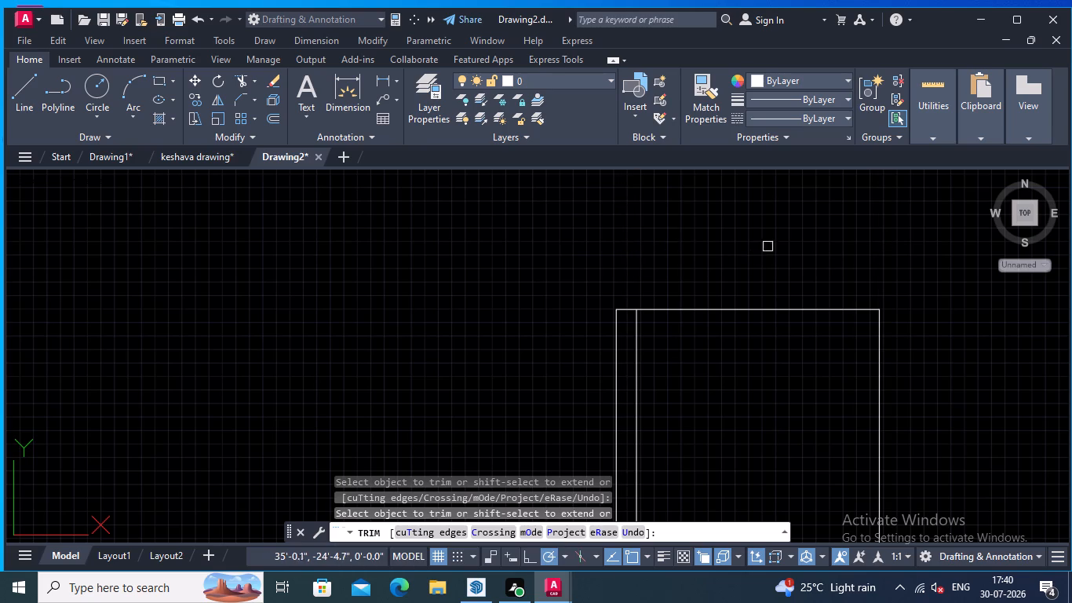
scroll(768, 247, down, 2)
key(Return)
Examine the shortened wall against the upper post, the landing rails and the stair flight.
scroll(826, 274, down, 2)
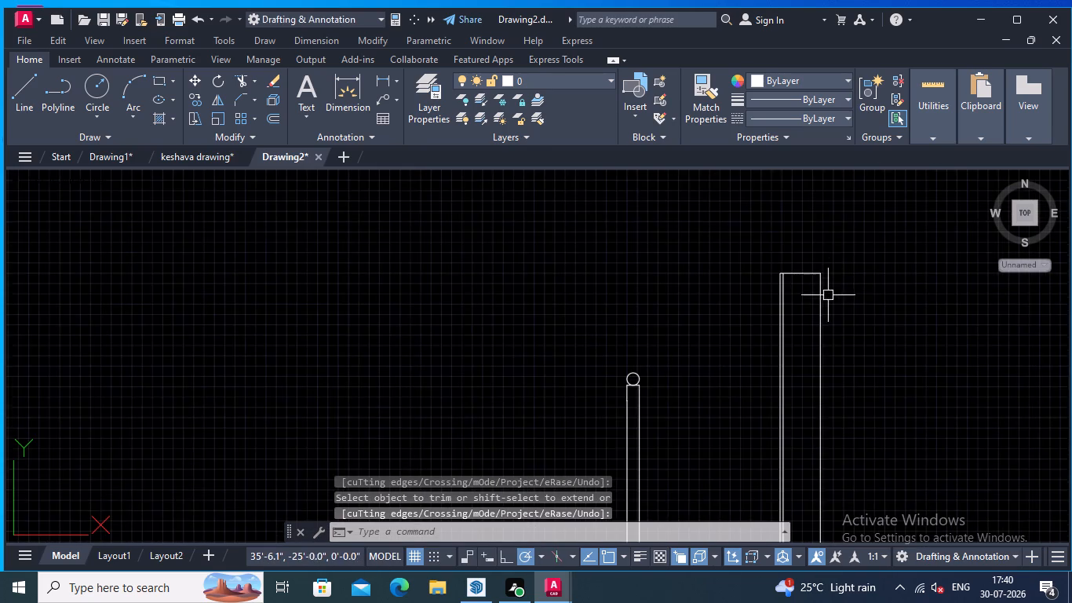
middle_drag(833, 326, 676, 168)
scroll(678, 243, down, 2)
middle_drag(700, 323, 624, 185)
scroll(625, 261, up, 2)
middle_drag(611, 268, 650, 272)
scroll(645, 271, down, 1)
middle_drag(645, 271, 653, 392)
middle_drag(651, 276, 655, 299)
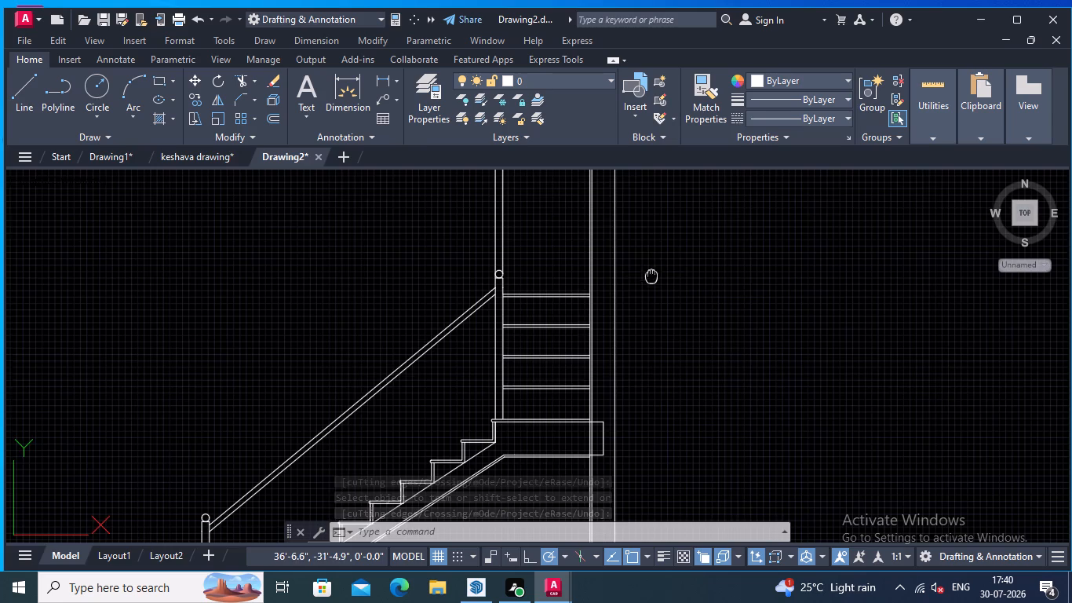
middle_drag(655, 299, 669, 404)
middle_drag(675, 324, 669, 379)
scroll(662, 309, up, 2)
middle_drag(583, 272, 618, 400)
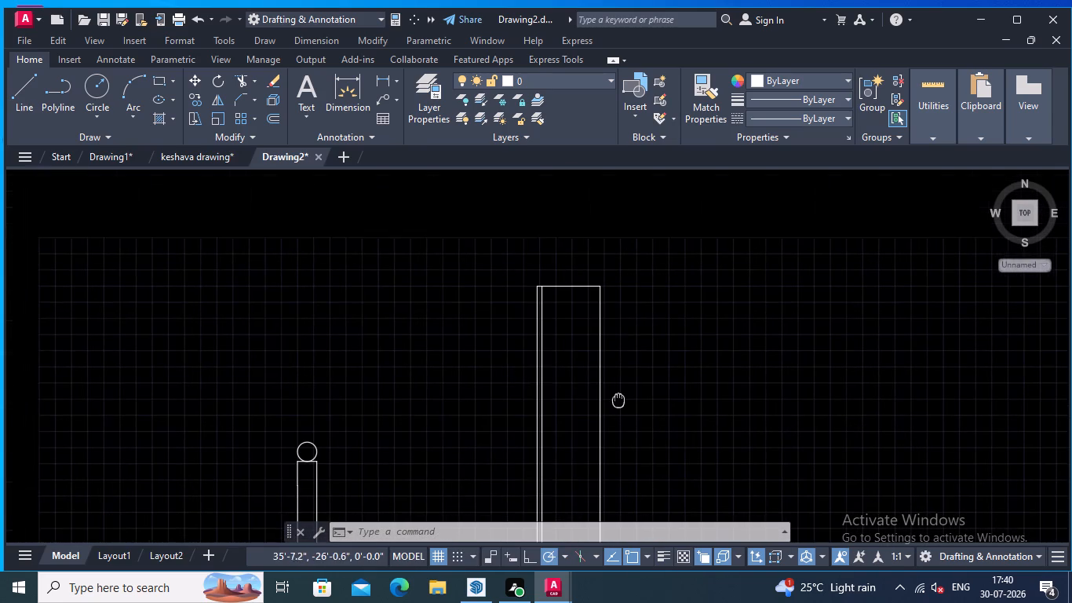
middle_drag(618, 400, 618, 397)
Offset the wall's far face outward by 0.75 inch to add a second finish line.
click(272, 115)
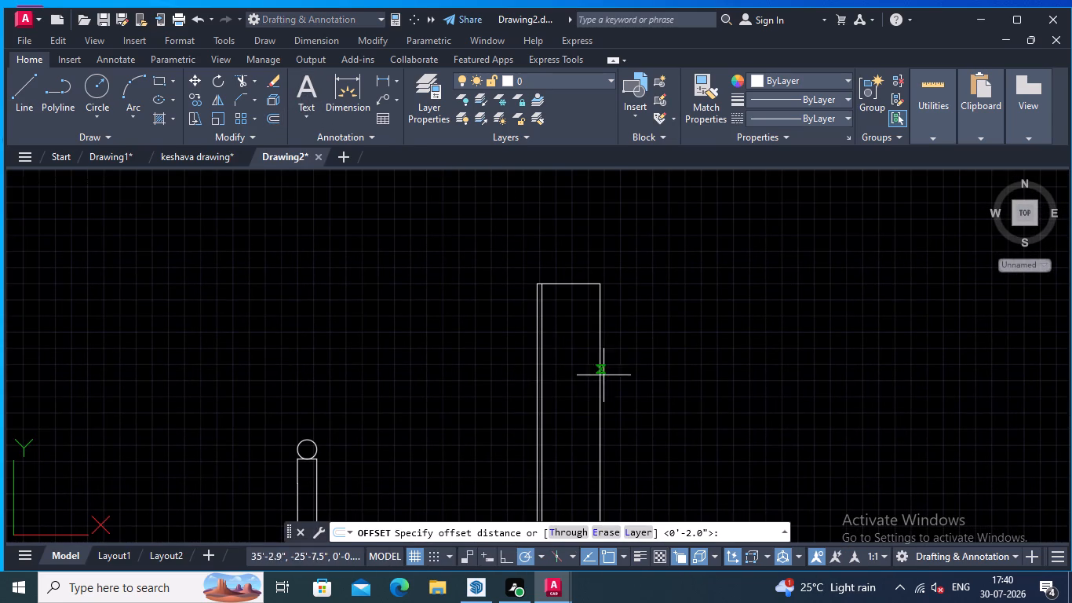
click(600, 384)
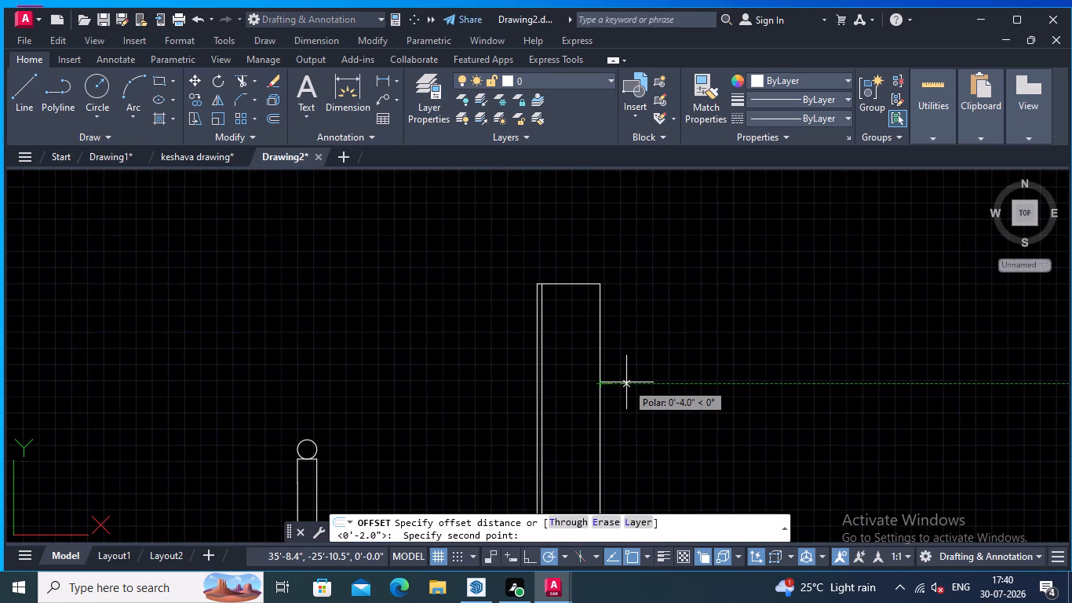
text(.75)
key(Return)
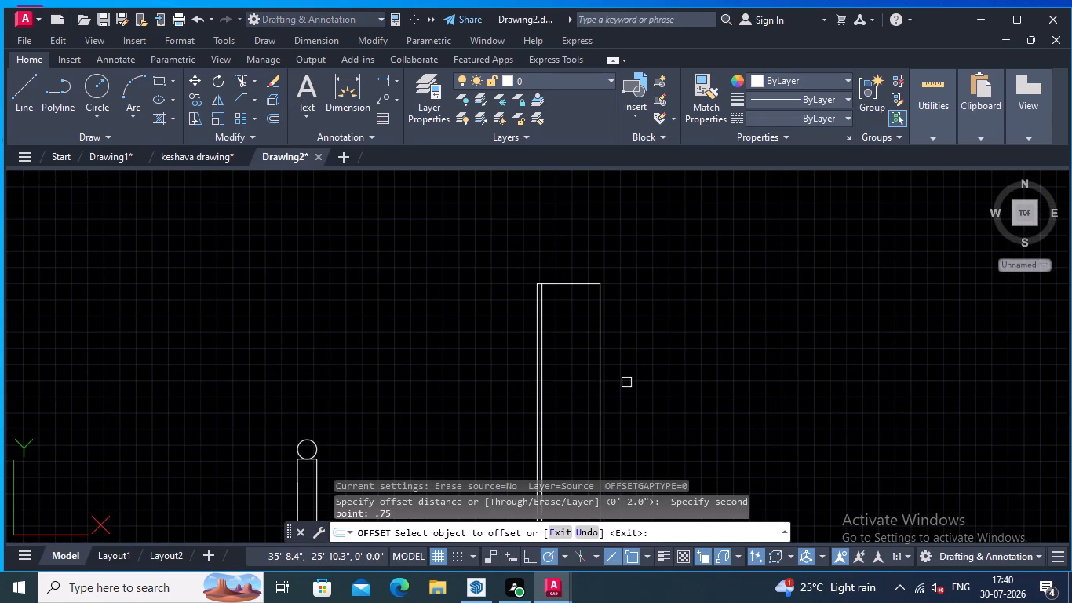
click(600, 394)
click(618, 394)
scroll(662, 364, down, 2)
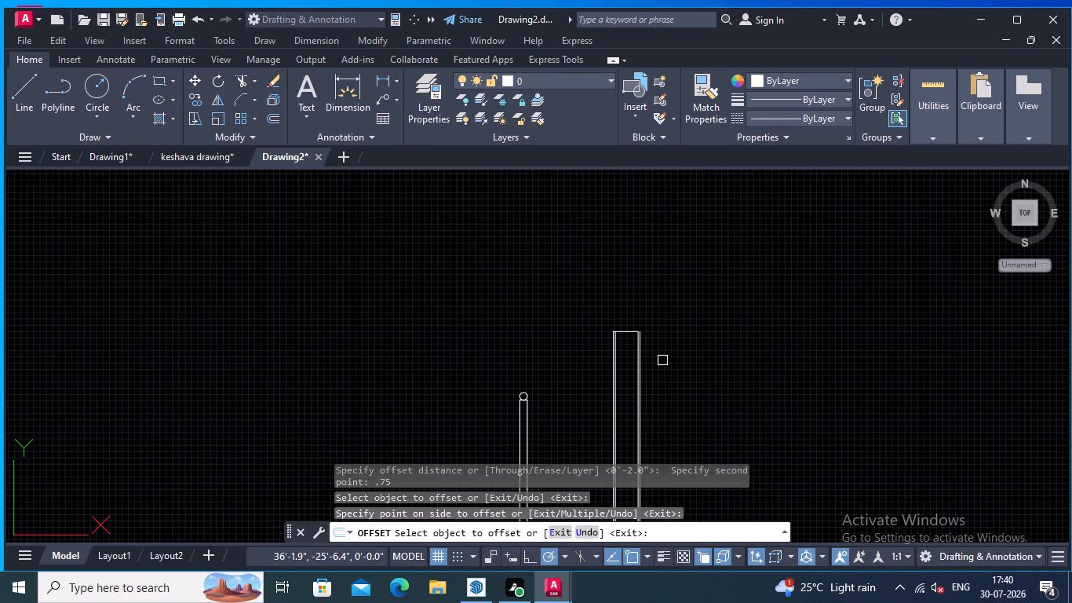
right_drag(669, 320, 655, 330)
click(710, 340)
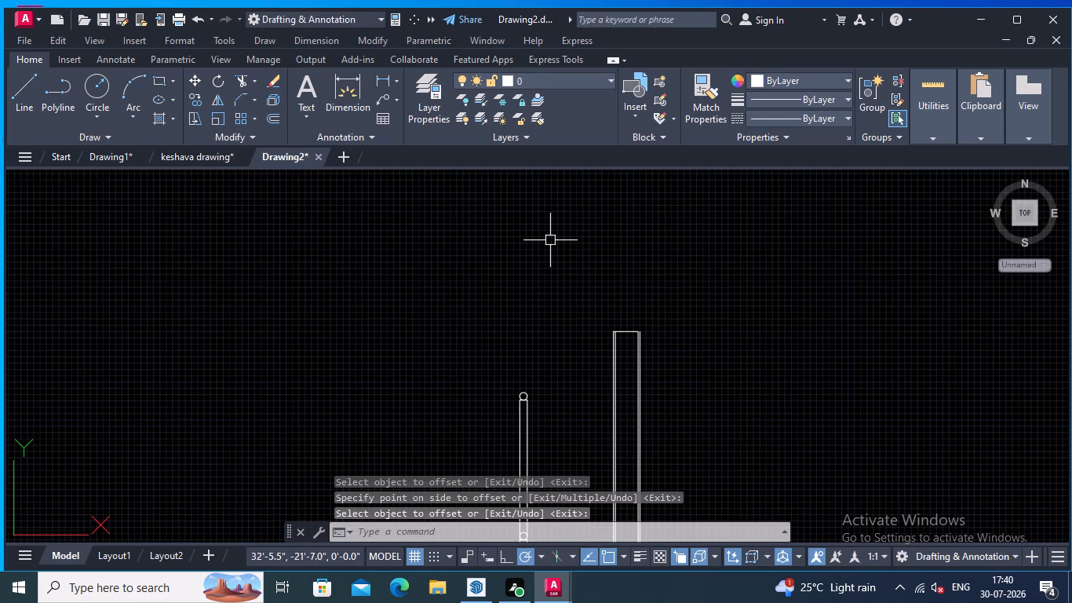
Extend the horizontal line at the wall's top to the new outer line on the far face.
scroll(549, 241, up, 1)
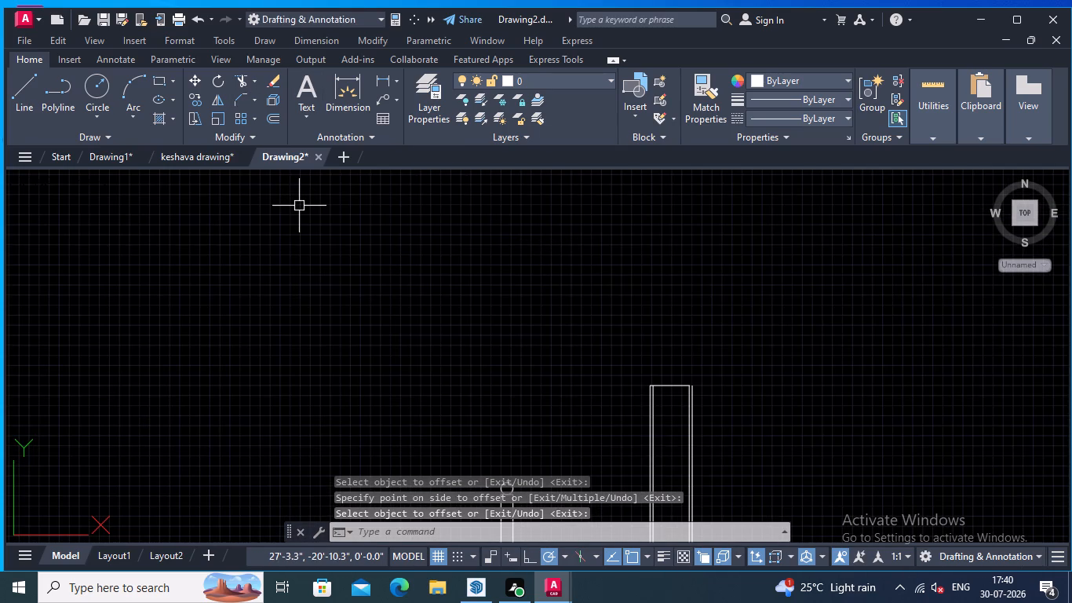
text(EX)
key(Return)
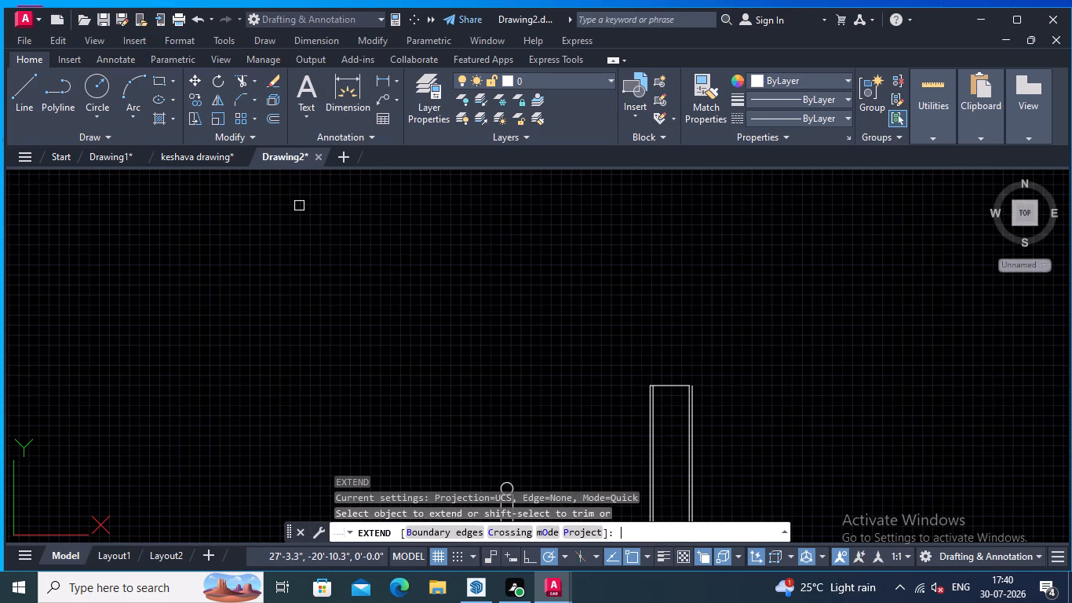
scroll(775, 389, up, 2)
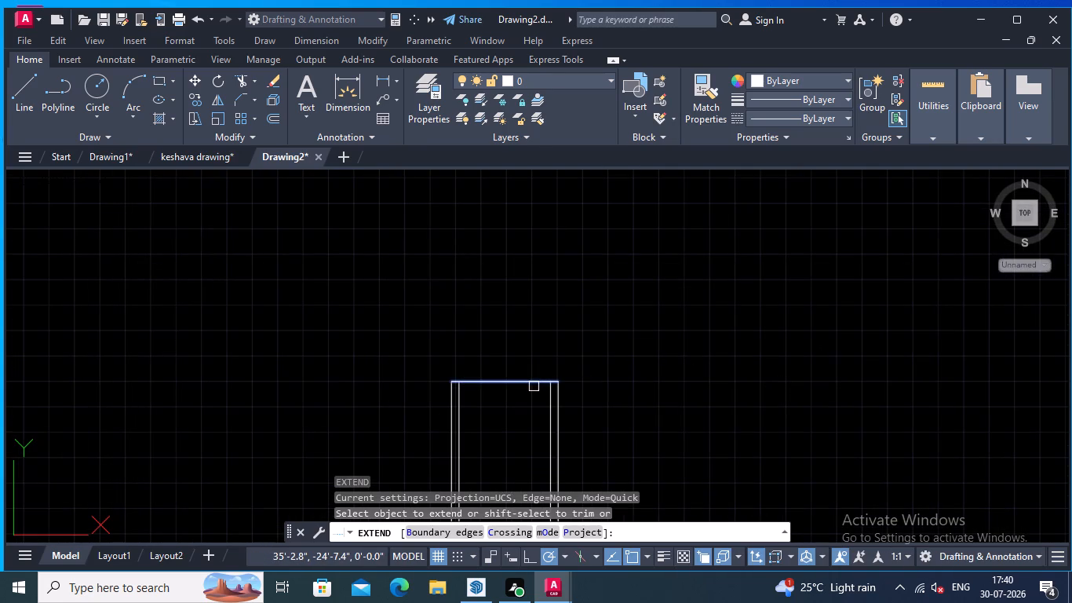
click(534, 385)
scroll(652, 309, down, 2)
middle_drag(654, 309, 688, 242)
scroll(703, 285, down, 2)
middle_drag(705, 316, 723, 287)
scroll(738, 325, up, 2)
middle_drag(736, 323, 736, 452)
middle_drag(722, 357, 782, 446)
scroll(728, 361, up, 2)
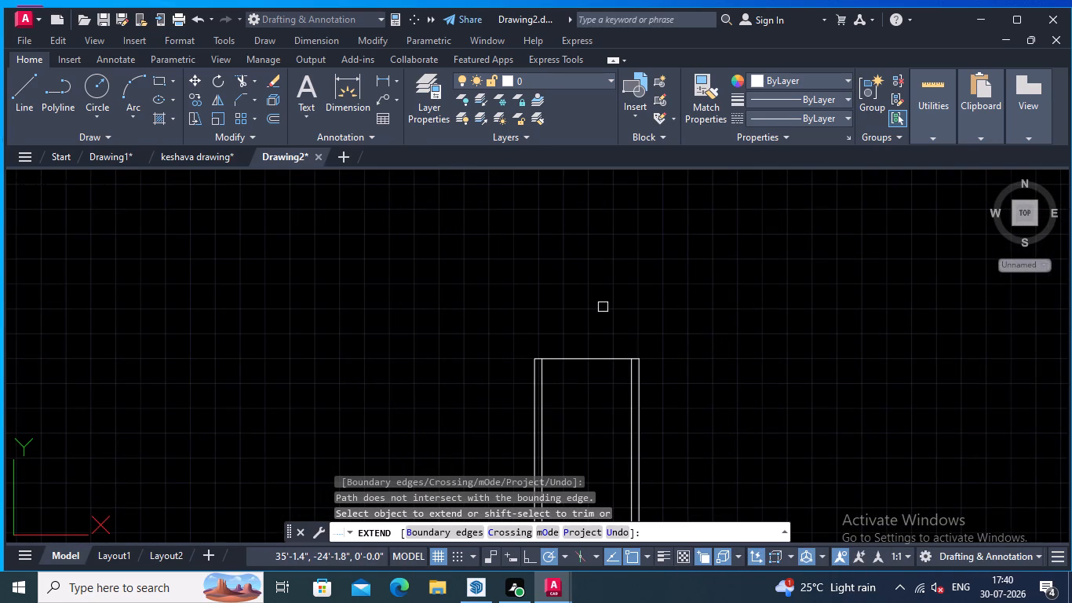
key(Return)
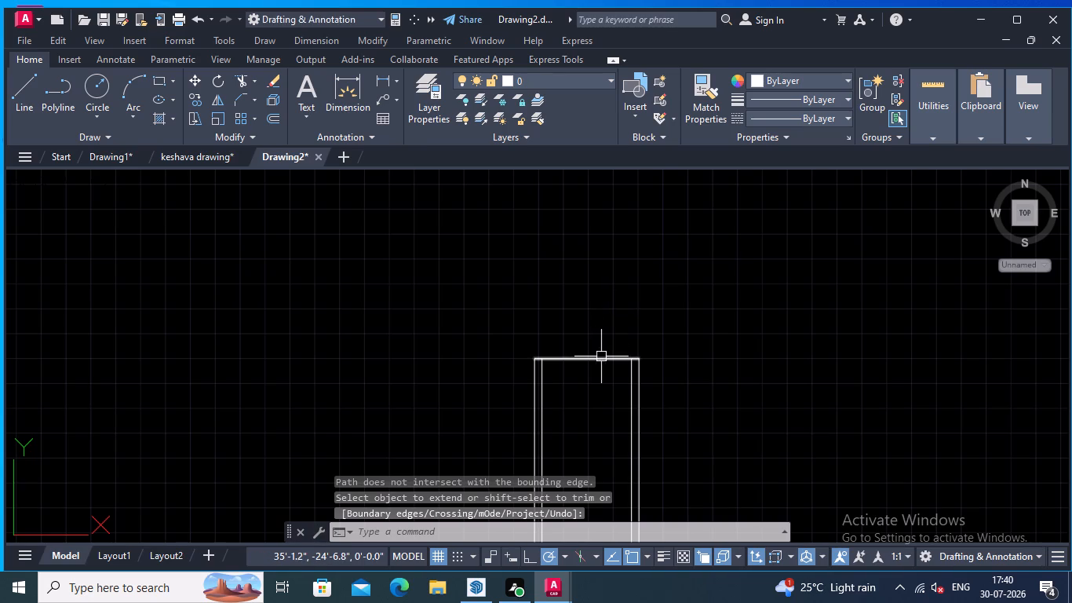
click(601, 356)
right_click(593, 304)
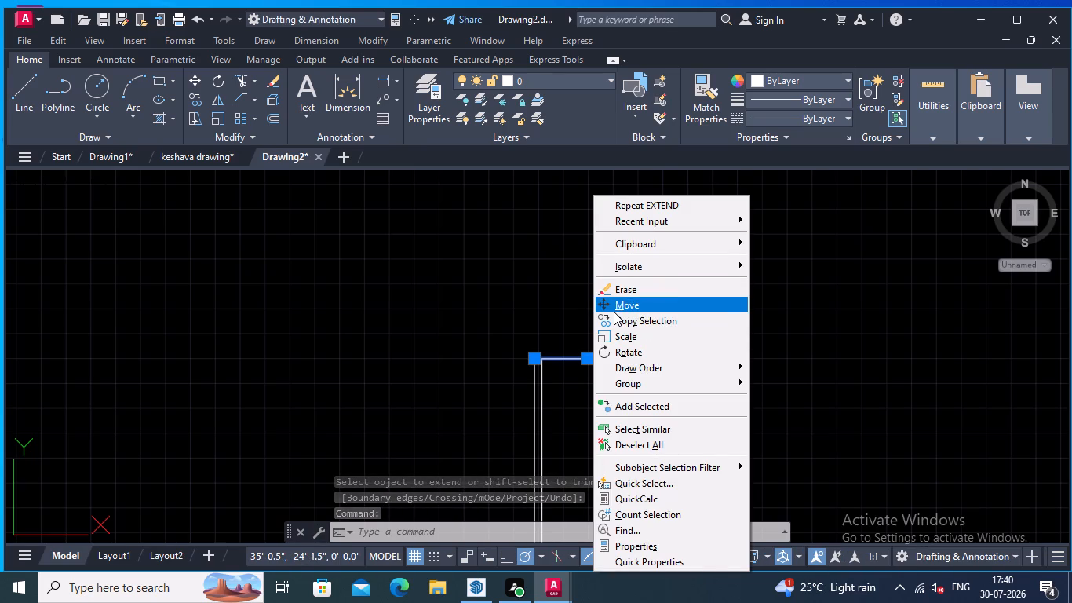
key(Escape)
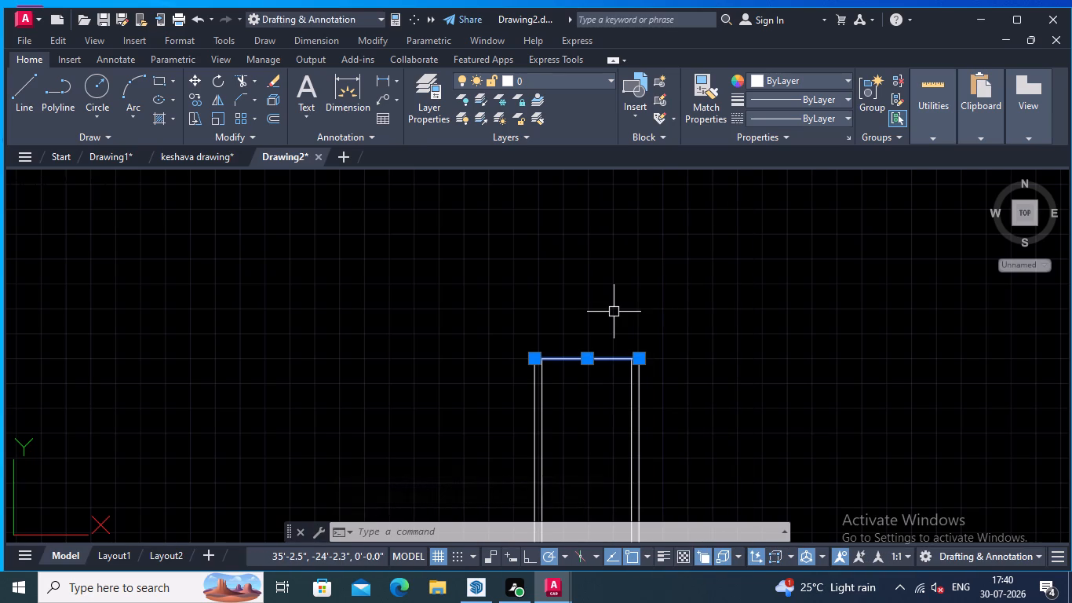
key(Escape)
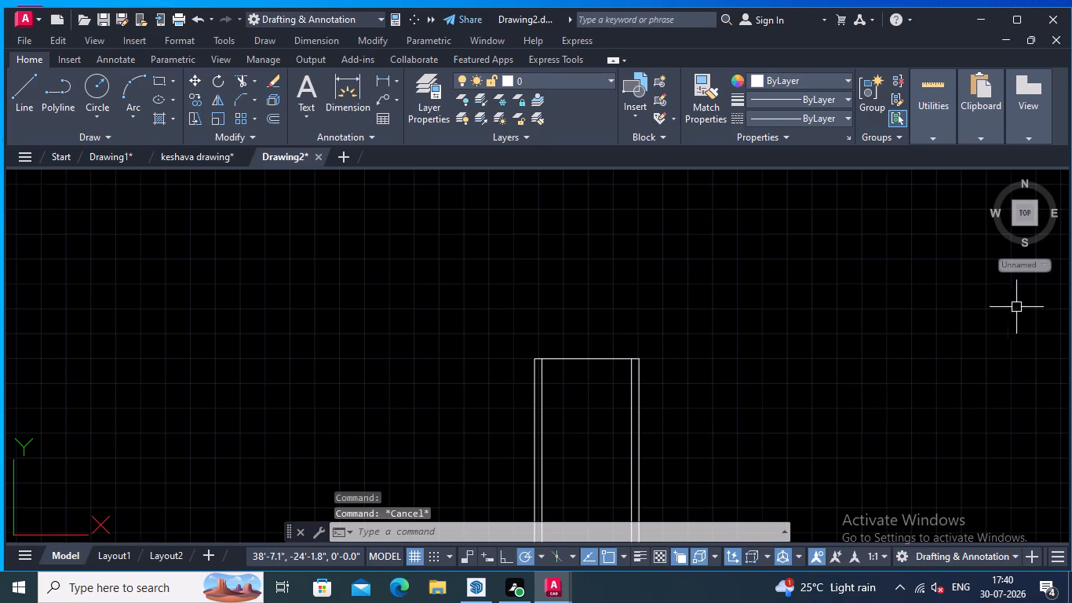
Add a break-line symbol across the wall's top between its outermost face lines, with the zigzag at the midpoint.
scroll(984, 303, down, 1)
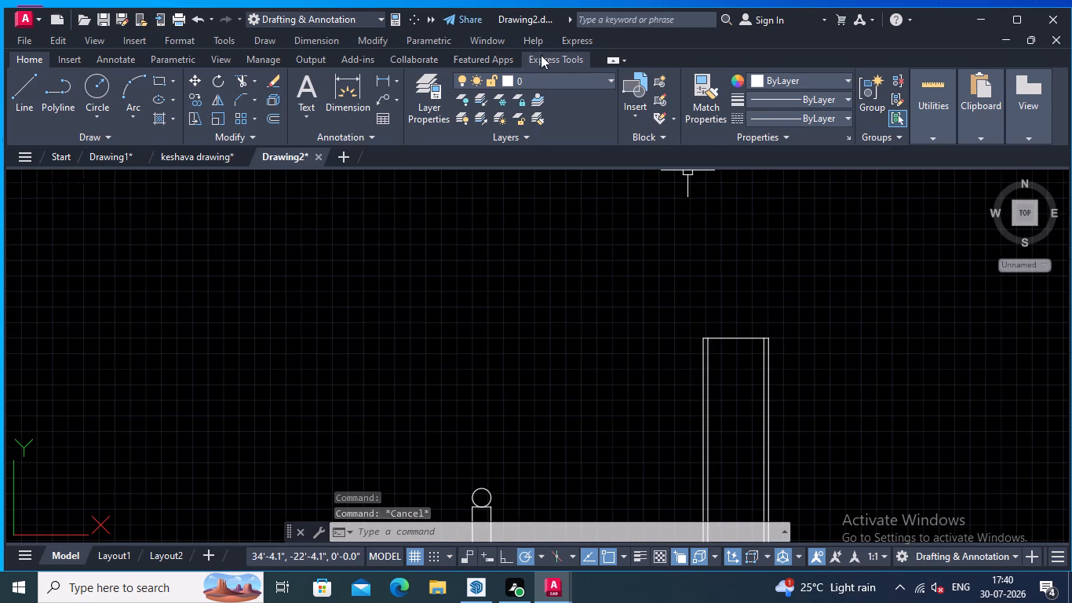
click(541, 55)
click(619, 82)
scroll(676, 287, up, 2)
middle_drag(709, 314, 651, 198)
scroll(702, 332, up, 2)
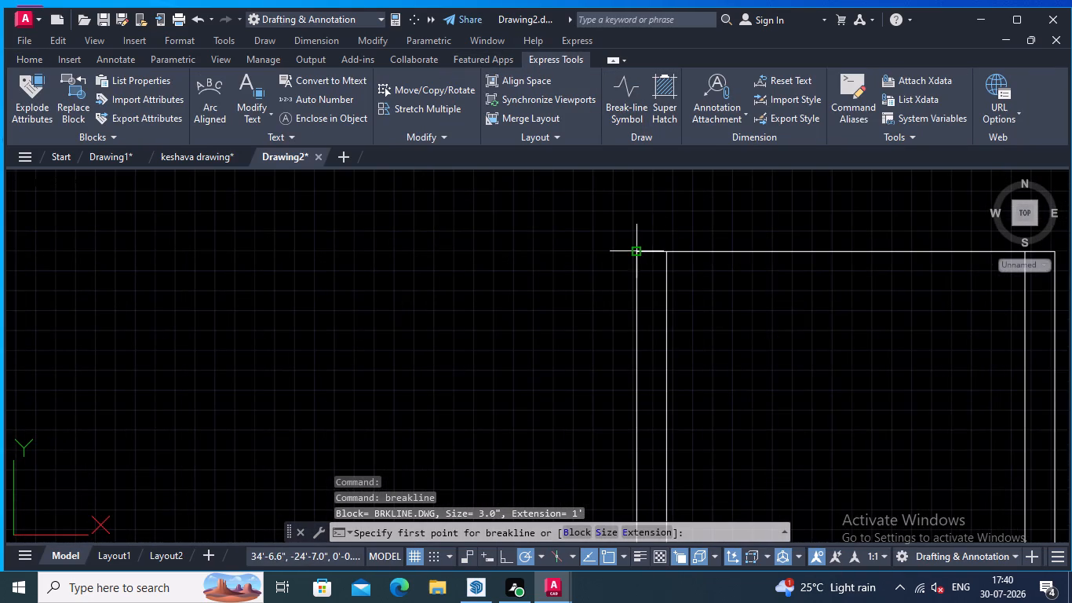
click(640, 250)
middle_drag(861, 274, 658, 306)
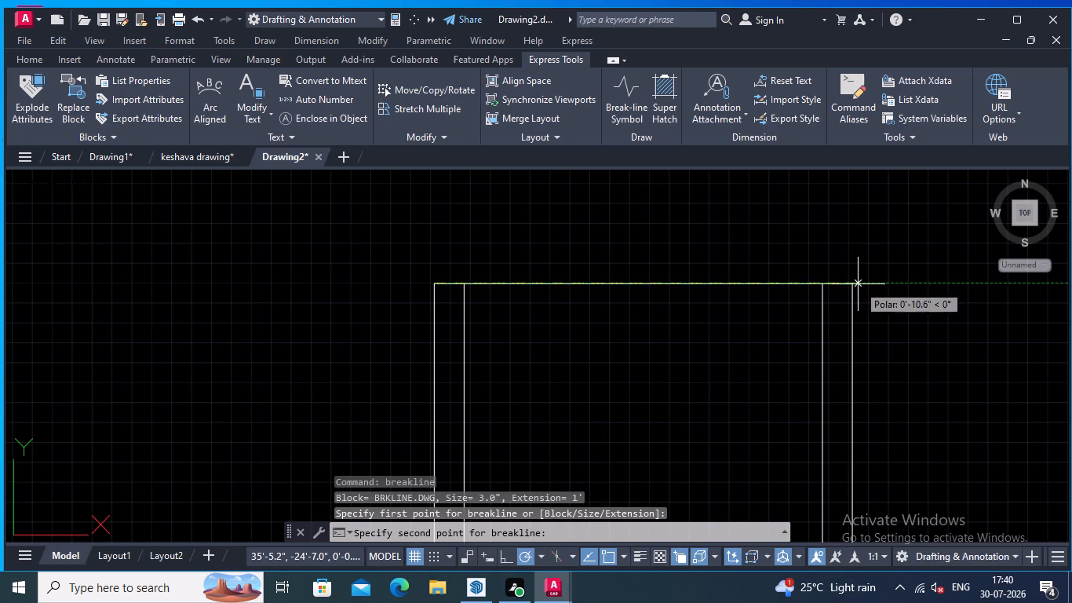
click(851, 285)
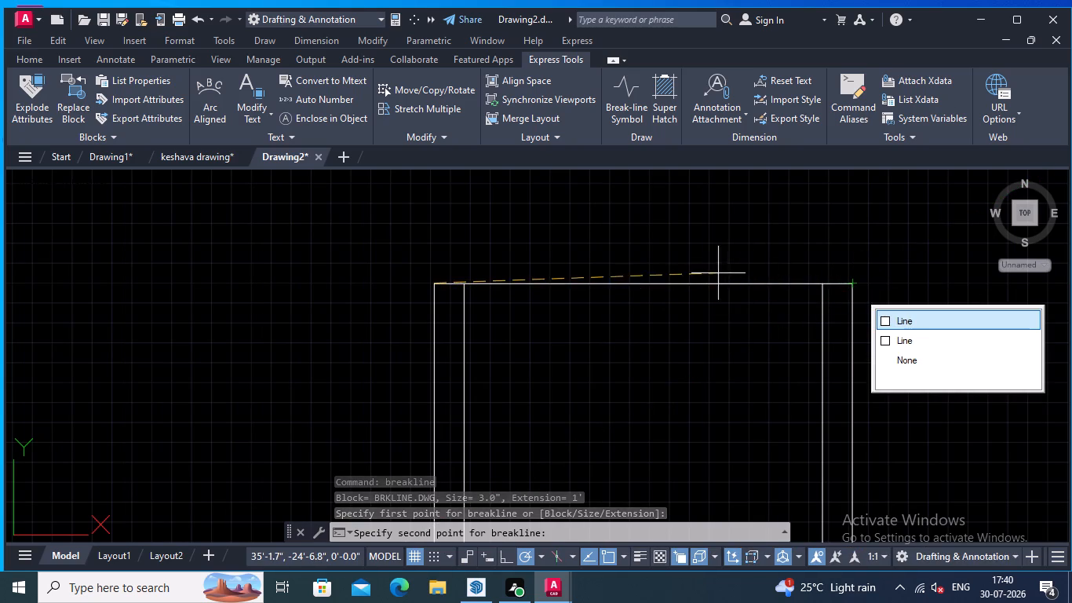
click(643, 283)
key(Return)
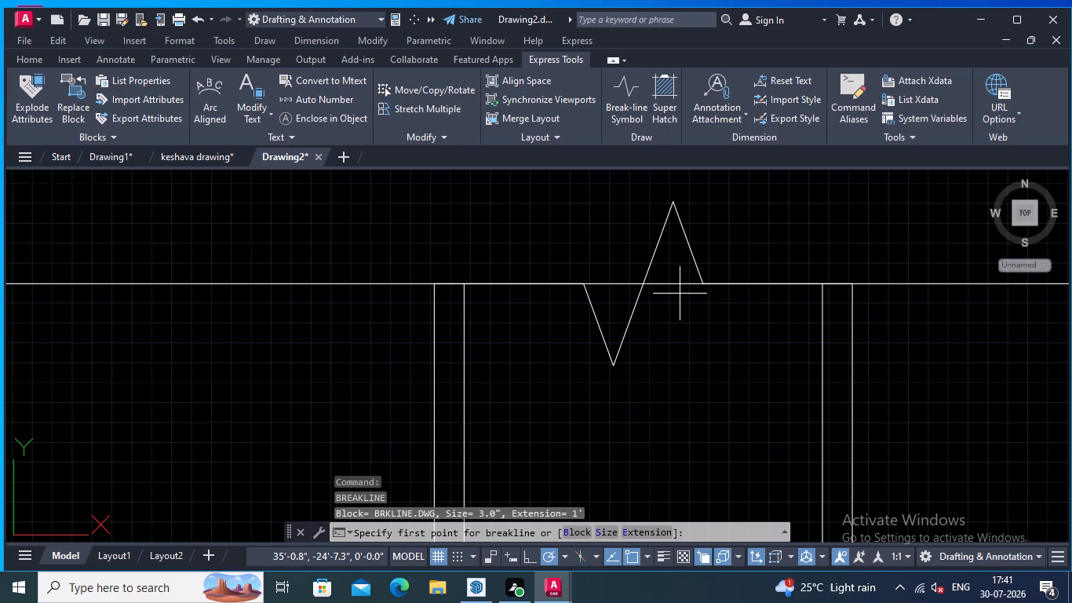
key(Escape)
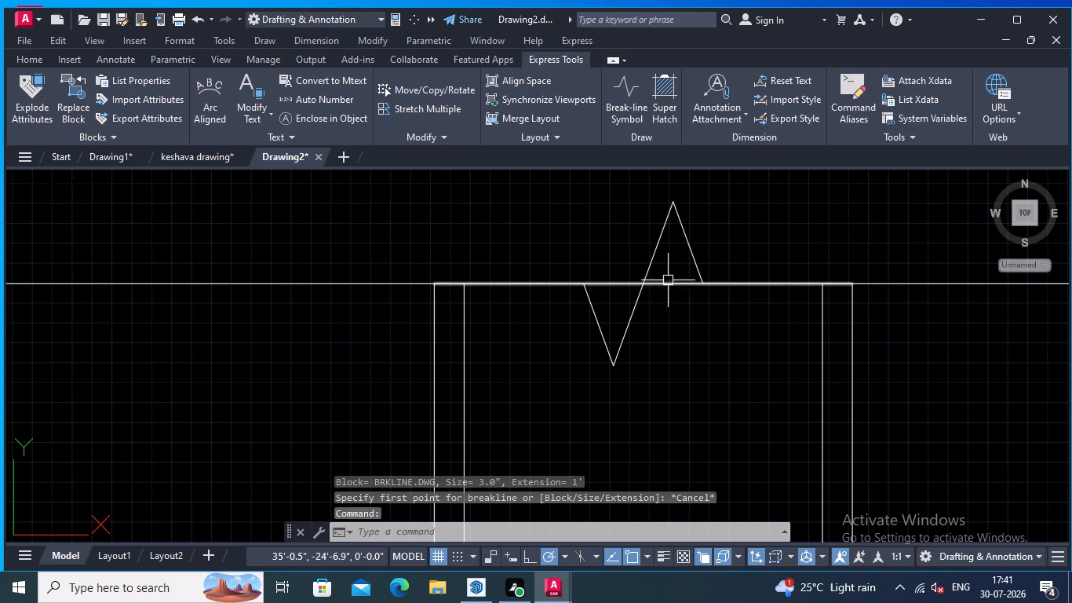
Erase the plain horizontal line underlying the break line at the wall's top.
click(671, 282)
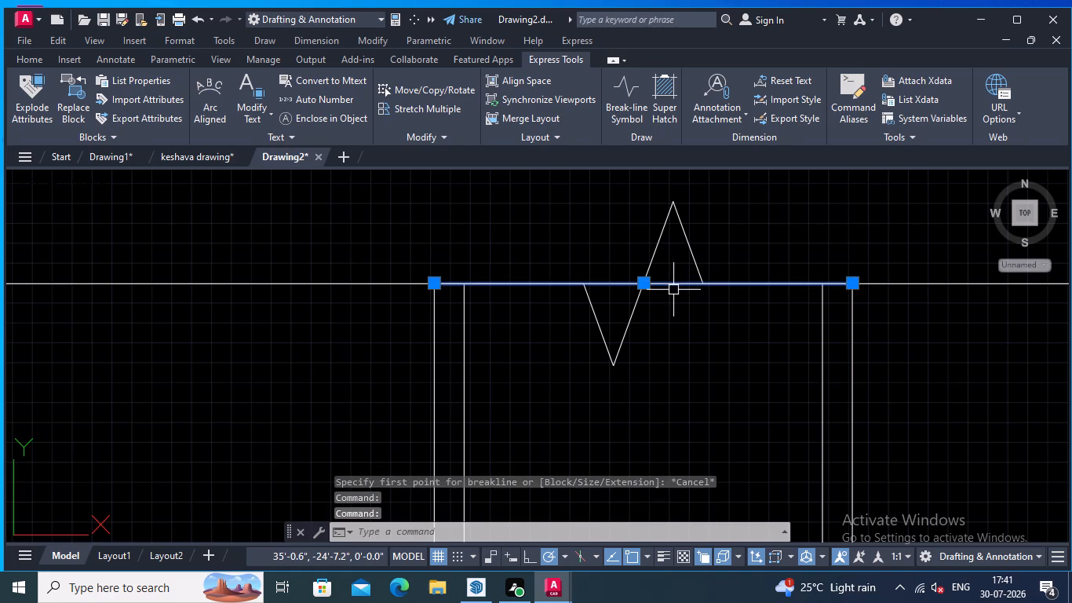
key(Delete)
Examine the staircase section from the wall's break line down past the landing to the ground line.
scroll(774, 276, down, 4)
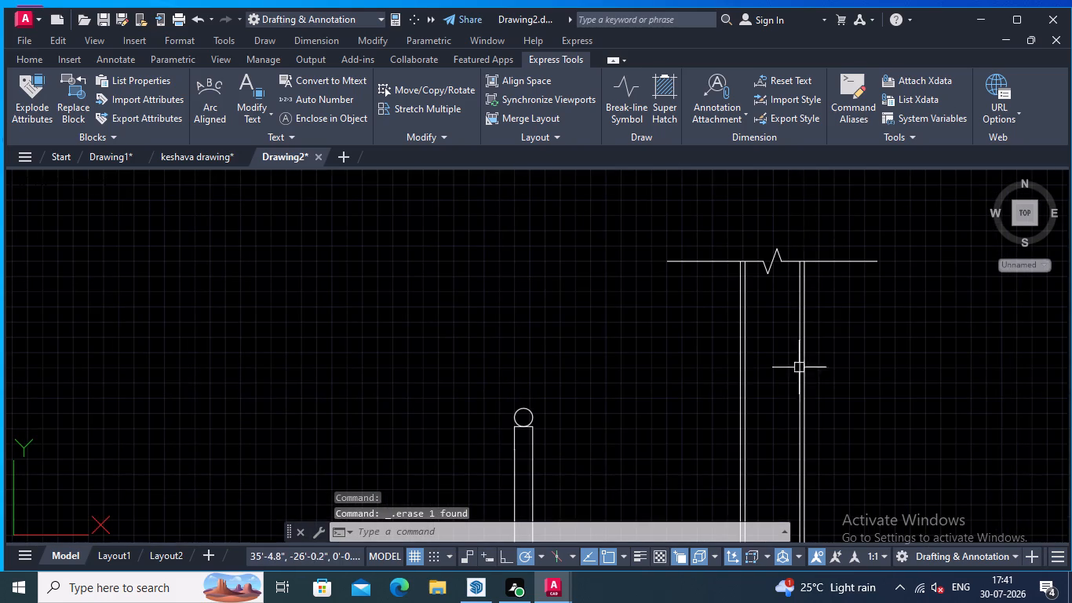
middle_drag(777, 378, 808, 165)
scroll(780, 196, down, 2)
middle_drag(755, 236, 762, 108)
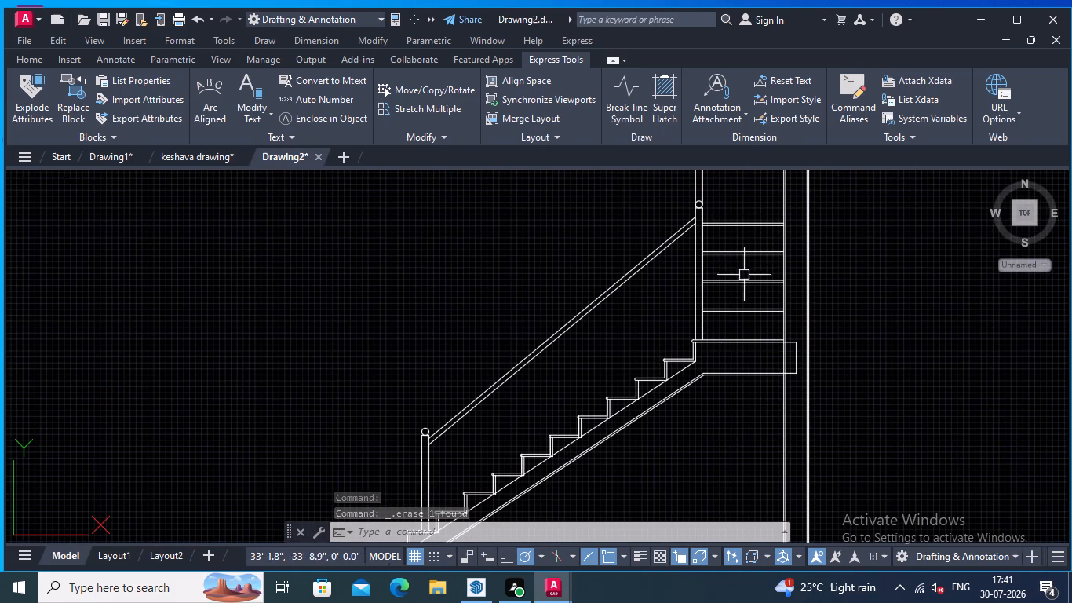
middle_drag(776, 419, 804, 224)
middle_drag(795, 301, 778, 347)
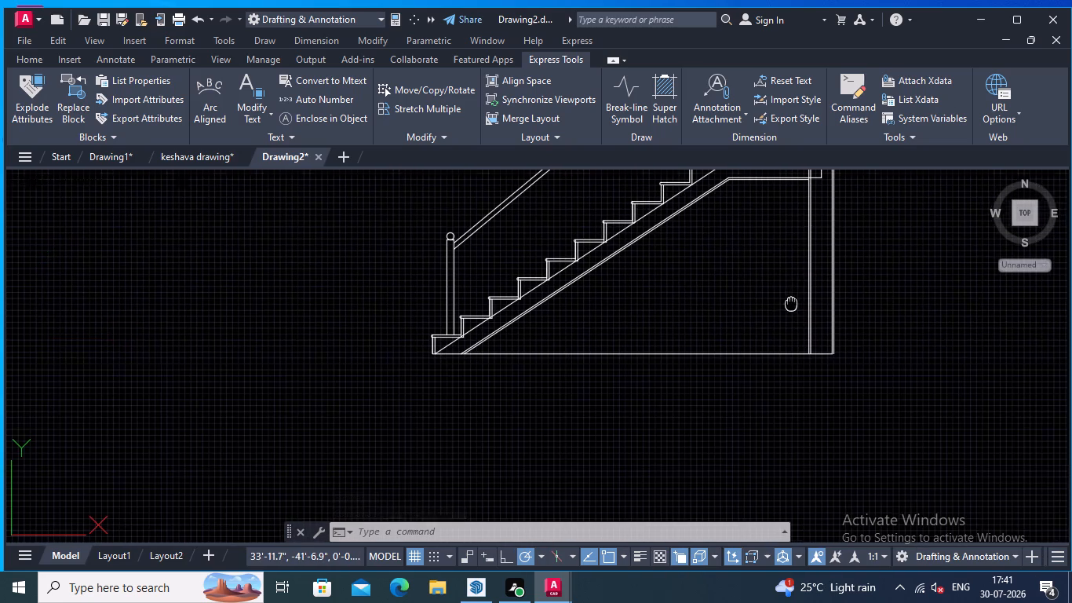
middle_drag(778, 347, 788, 436)
scroll(837, 344, up, 1)
middle_drag(794, 332, 778, 410)
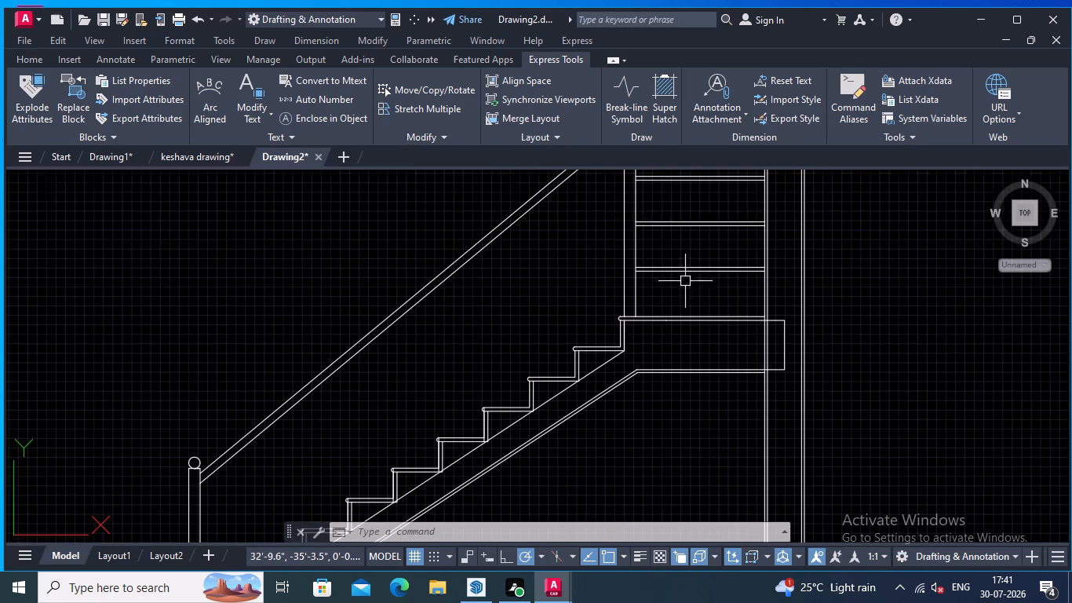
Trim the two stair-side wall face lines where they pass through the landing slab's bearing in the wall.
click(34, 60)
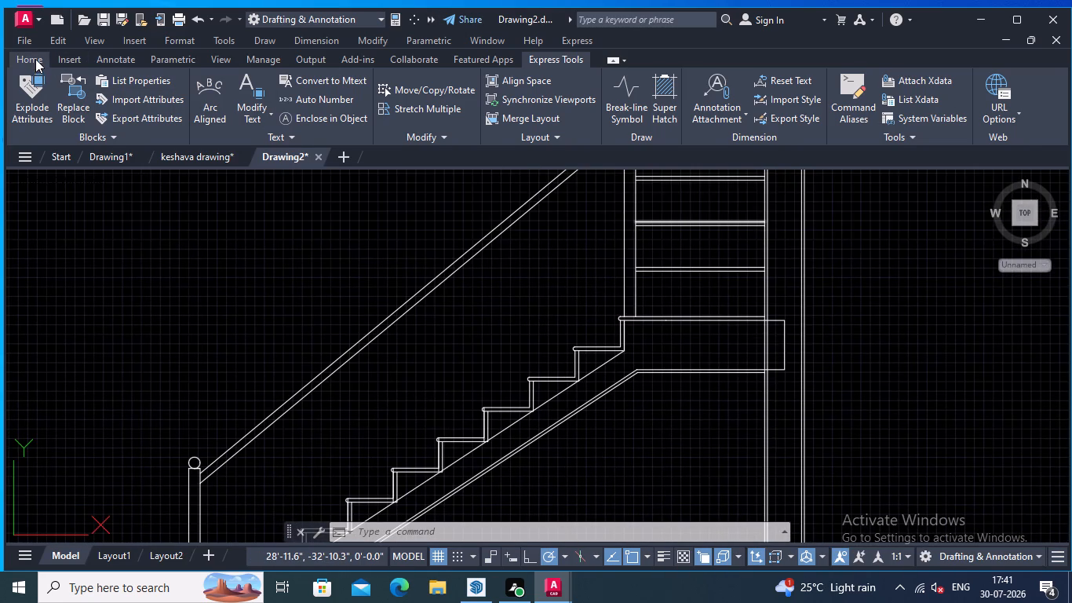
click(242, 76)
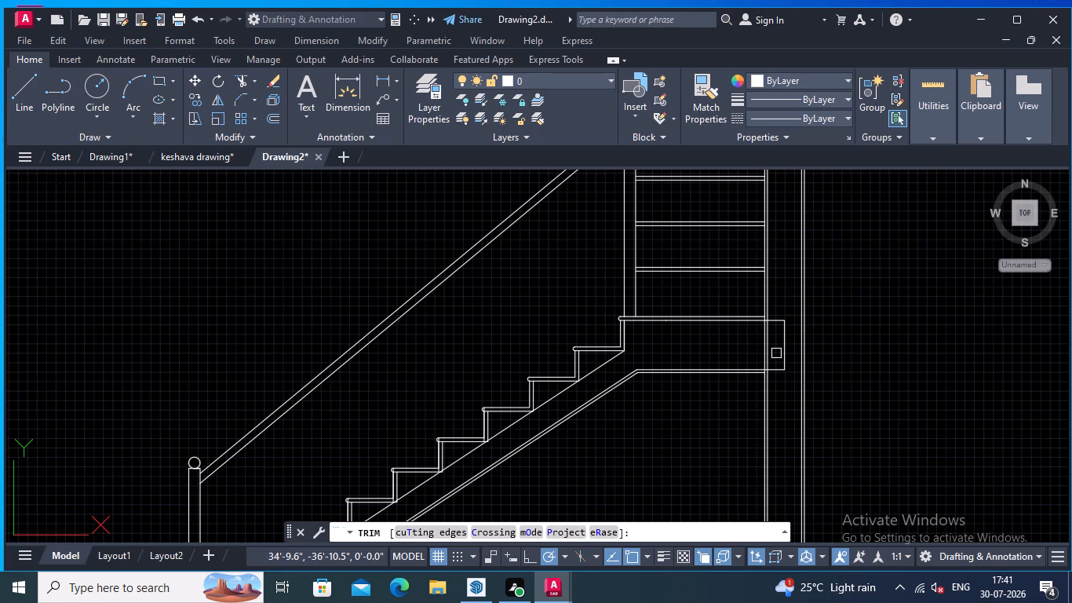
click(776, 353)
click(760, 352)
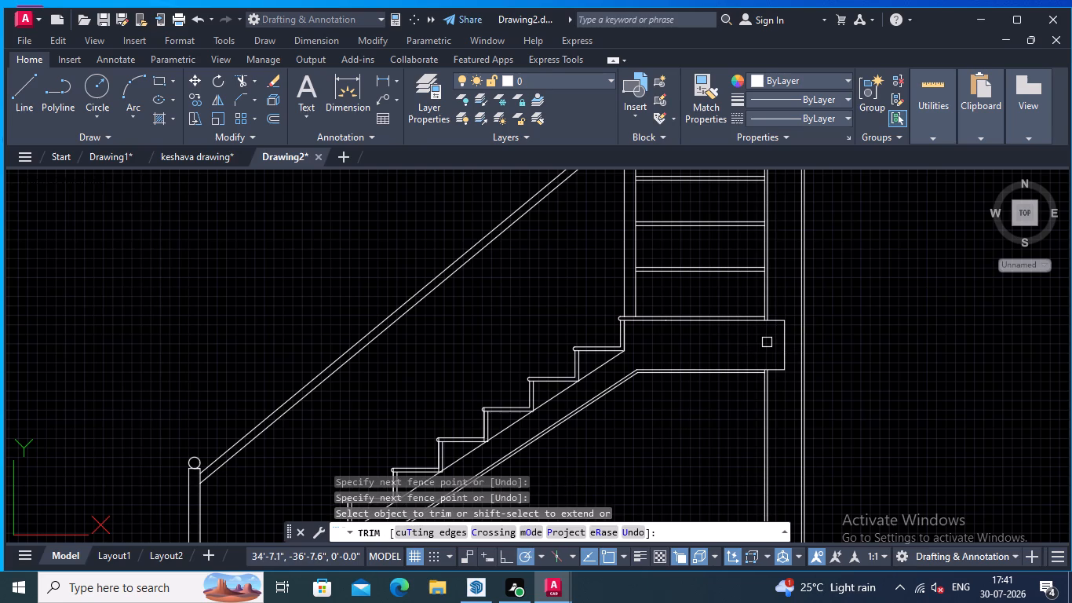
Compare the staircase section with the plan and its numbered steps, checking the flight, landing, railings and wall.
key(Return)
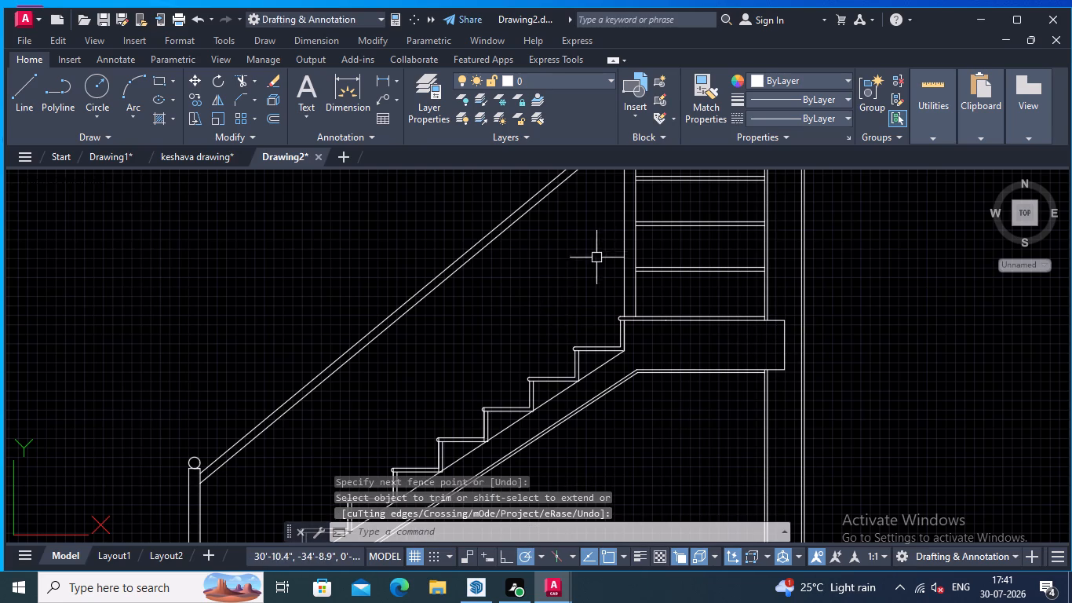
scroll(593, 293, down, 1)
middle_drag(588, 295, 673, 232)
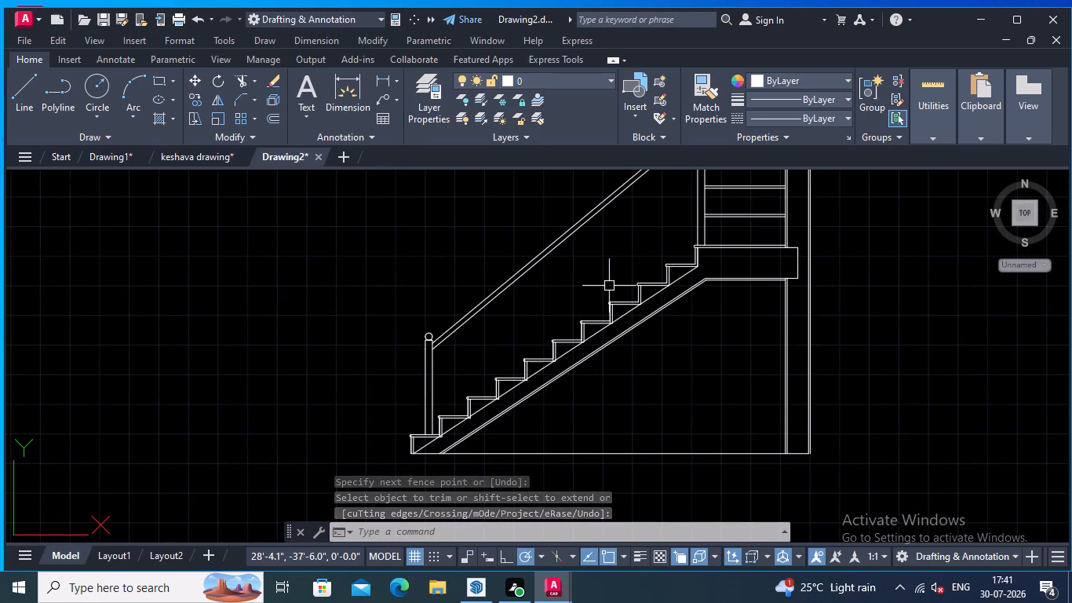
scroll(630, 283, up, 2)
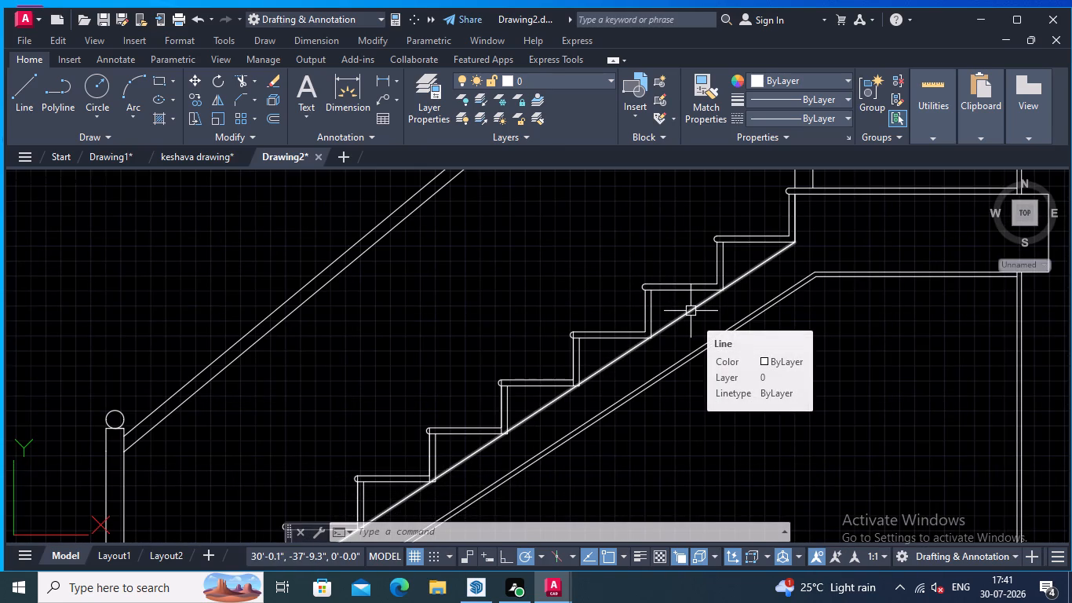
scroll(643, 232, down, 3)
middle_drag(620, 233, 630, 340)
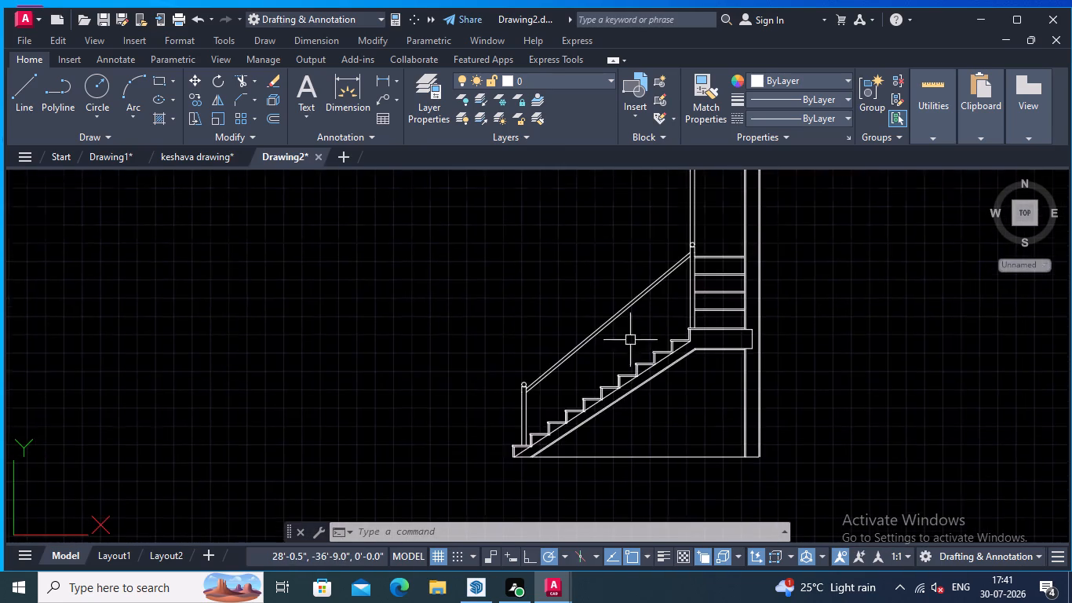
scroll(630, 318, down, 2)
middle_drag(589, 275, 599, 399)
scroll(637, 313, down, 2)
middle_drag(636, 313, 646, 389)
scroll(652, 341, up, 3)
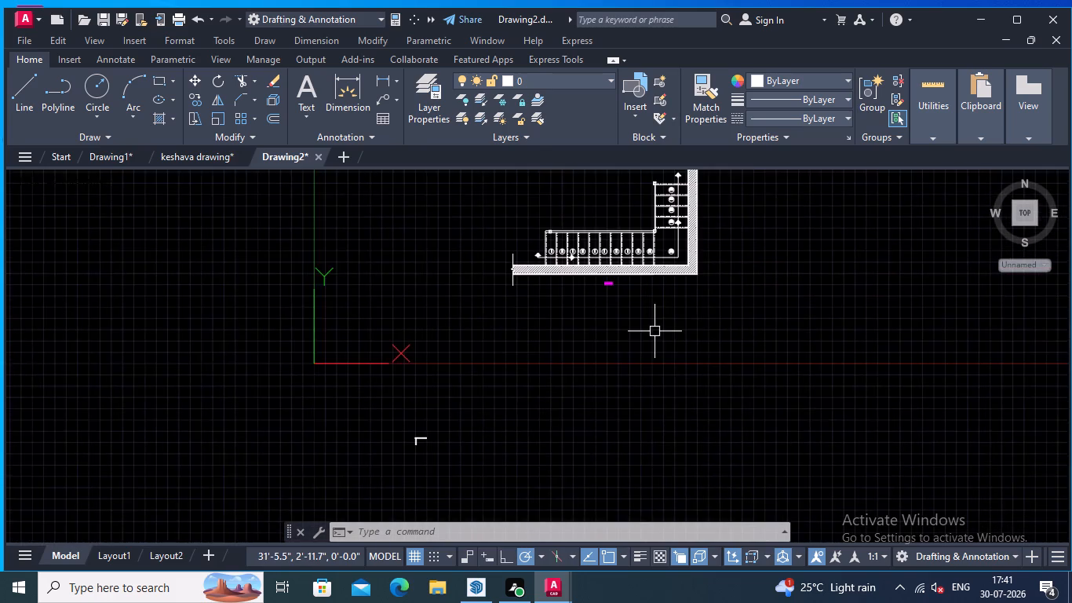
scroll(655, 331, up, 2)
middle_drag(655, 331, 665, 445)
middle_drag(644, 410, 683, 386)
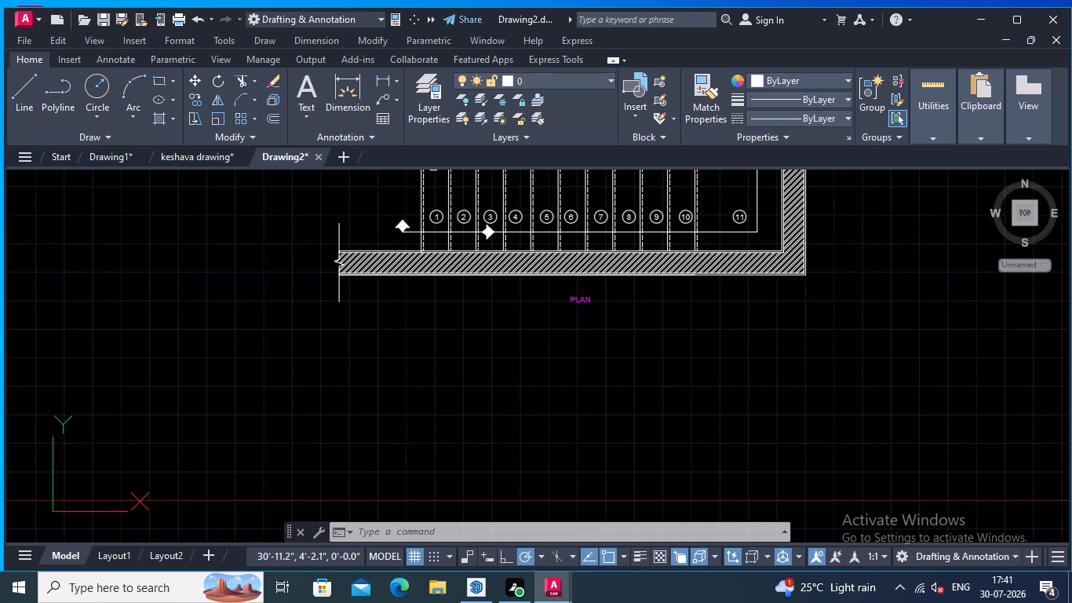
middle_drag(649, 390, 730, 331)
scroll(715, 359, down, 2)
middle_drag(706, 372, 760, 234)
scroll(735, 349, down, 2)
middle_drag(733, 360, 753, 247)
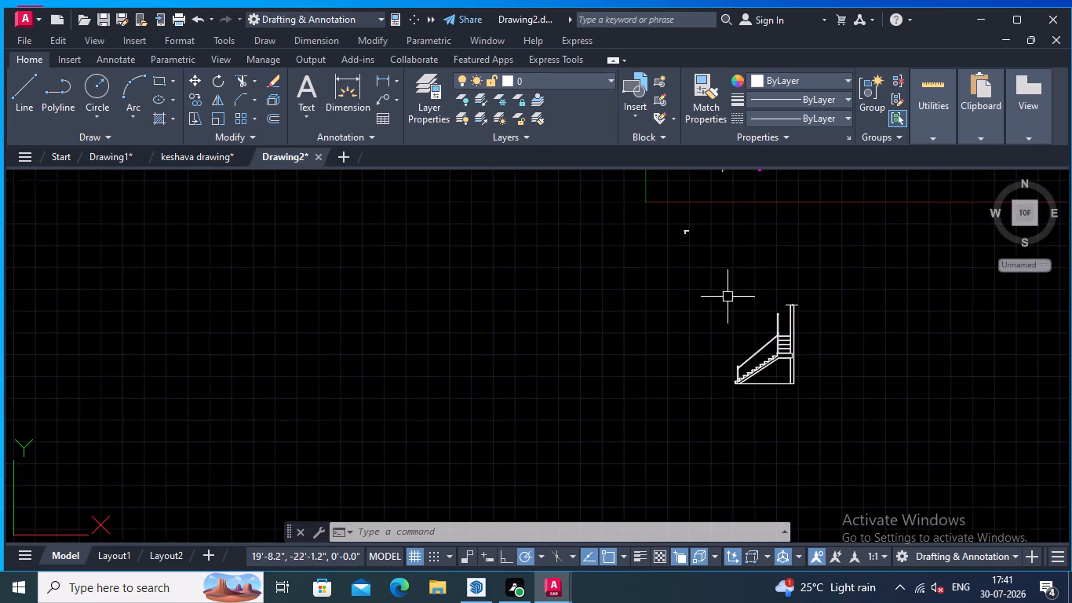
scroll(721, 306, up, 3)
middle_drag(726, 327, 647, 161)
middle_drag(720, 285, 628, 299)
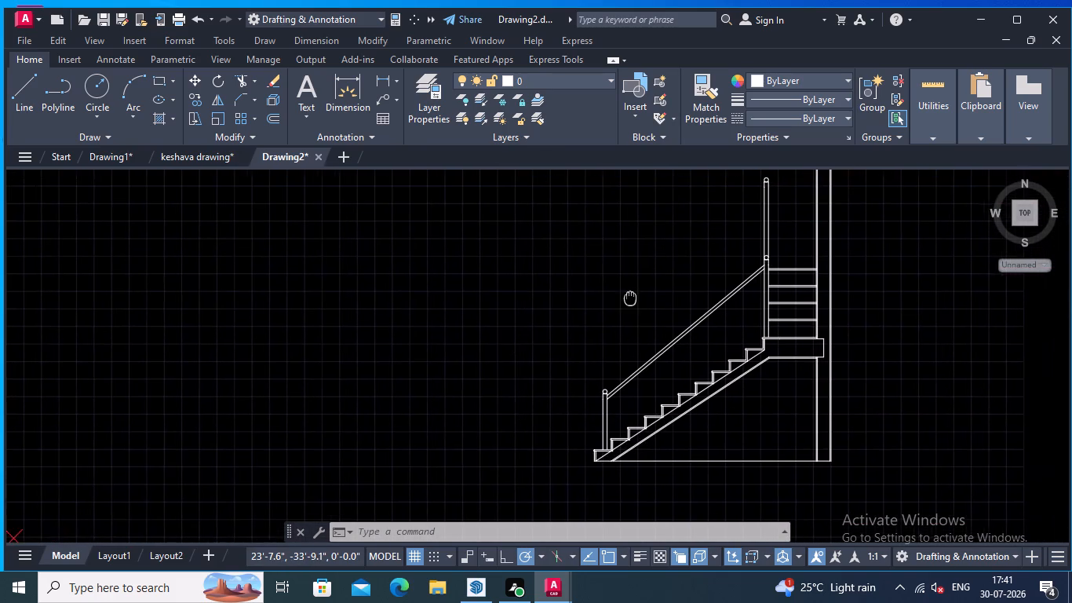
middle_drag(628, 299, 595, 202)
scroll(620, 247, up, 1)
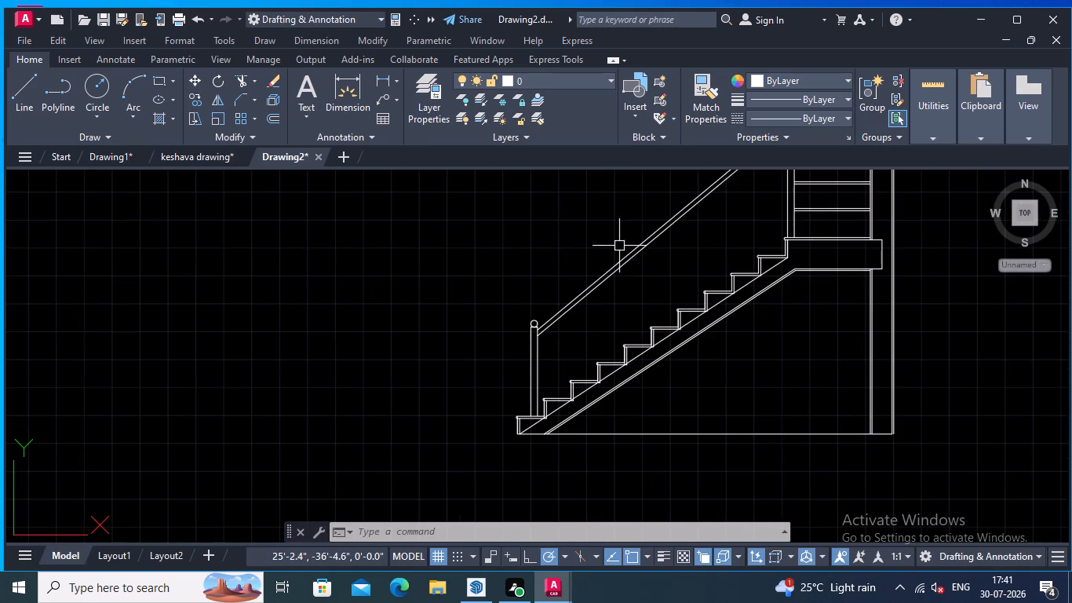
scroll(662, 320, down, 2)
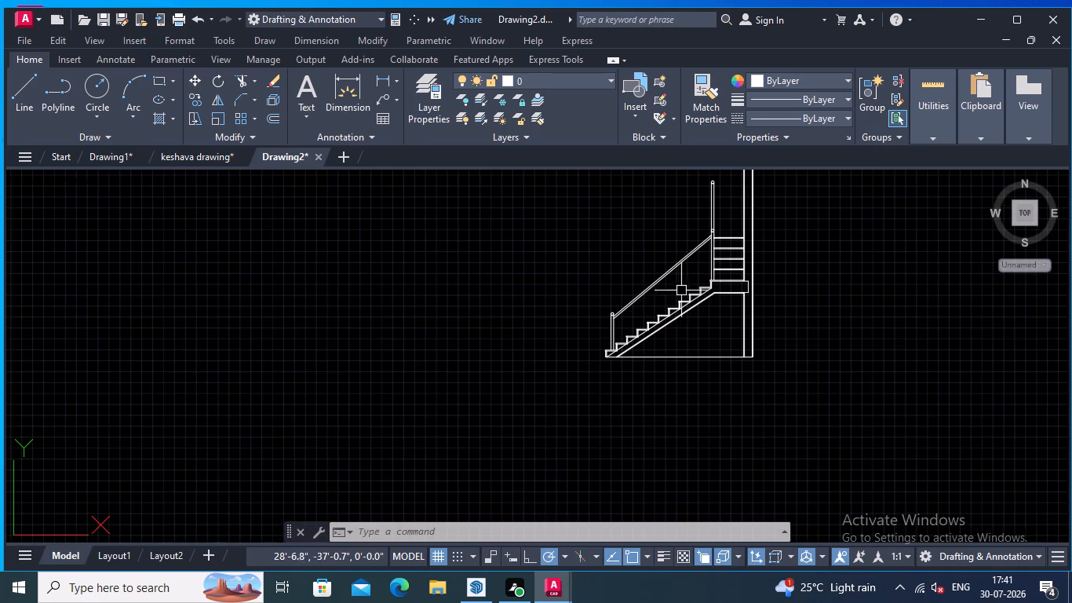
middle_drag(673, 289, 651, 348)
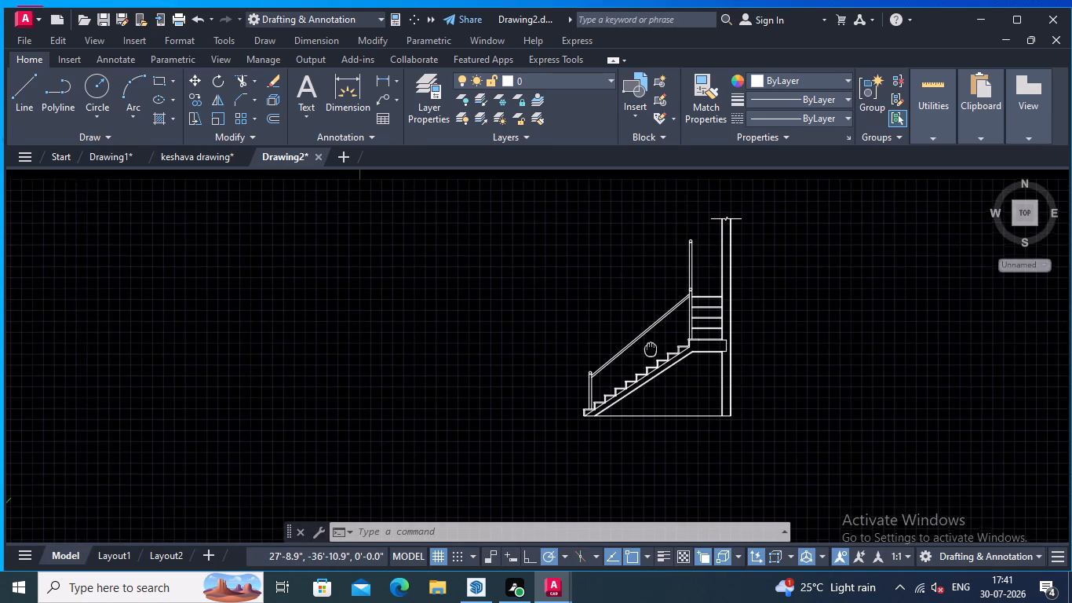
middle_drag(651, 348, 651, 350)
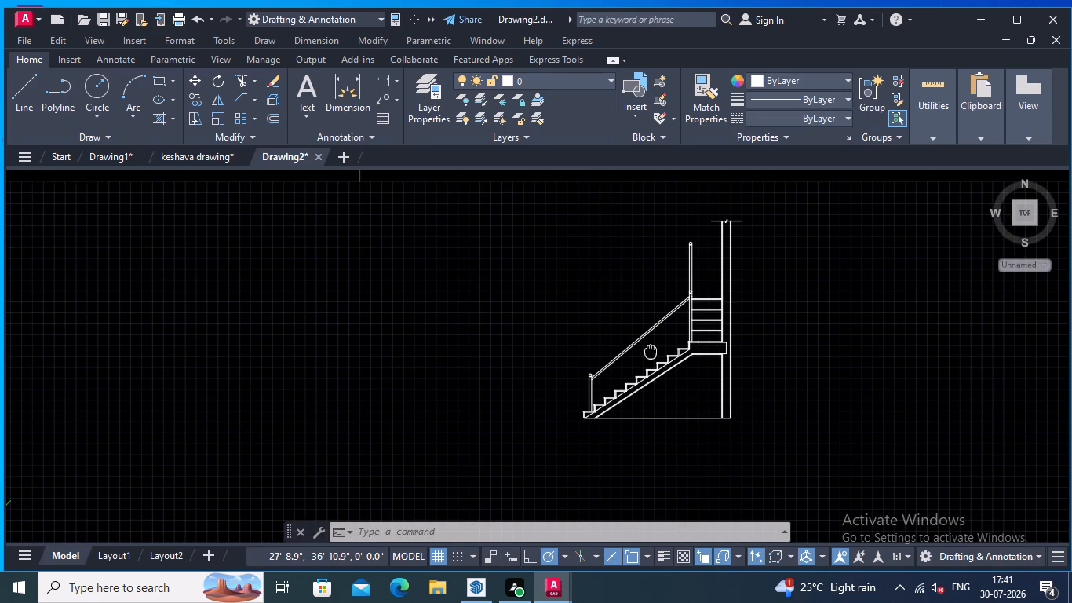
middle_drag(651, 350, 652, 355)
scroll(697, 290, up, 1)
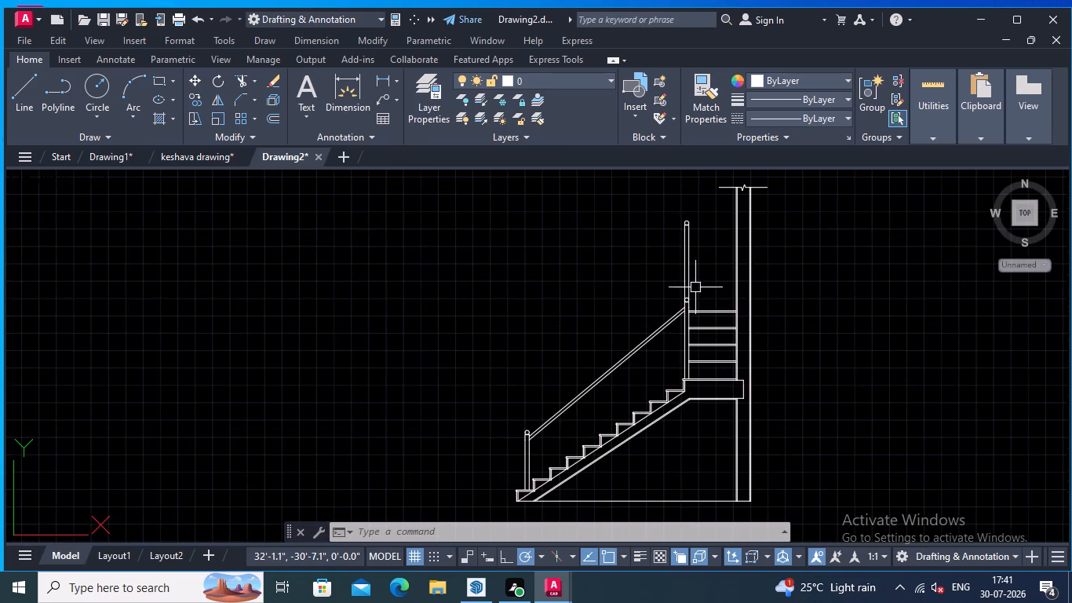
scroll(695, 287, up, 2)
middle_drag(619, 327, 563, 219)
scroll(563, 253, down, 1)
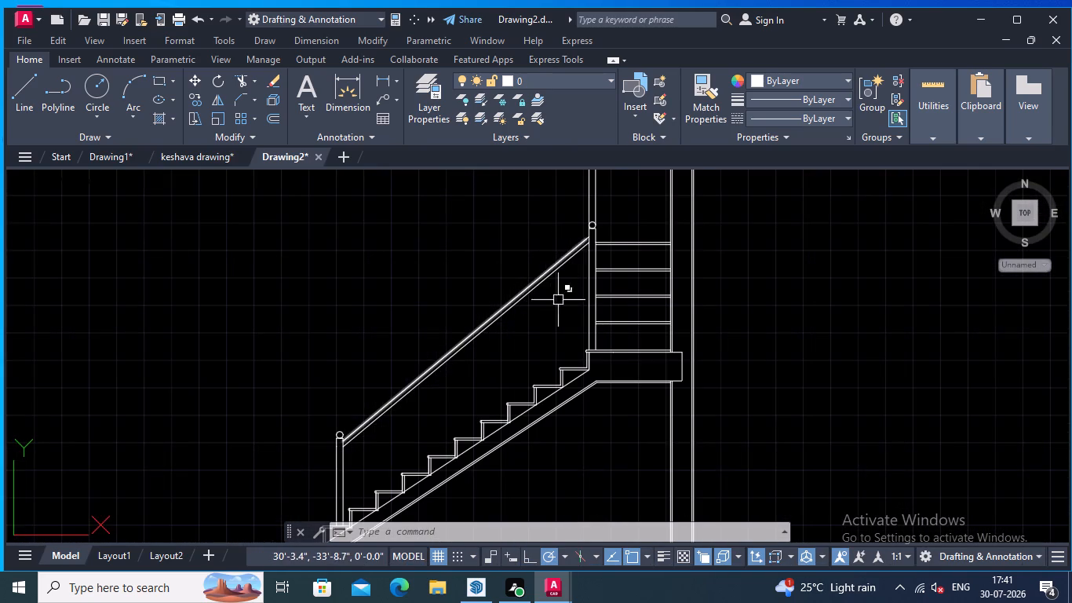
middle_drag(560, 314, 590, 301)
middle_drag(537, 346, 549, 346)
middle_drag(547, 347, 611, 275)
middle_drag(545, 309, 609, 279)
middle_drag(571, 309, 608, 294)
Add single-line text "1" above the section's lowest tread, beside the bottom post, with 2.5" height and 0° rotation.
scroll(491, 338, up, 1)
middle_drag(491, 339, 514, 239)
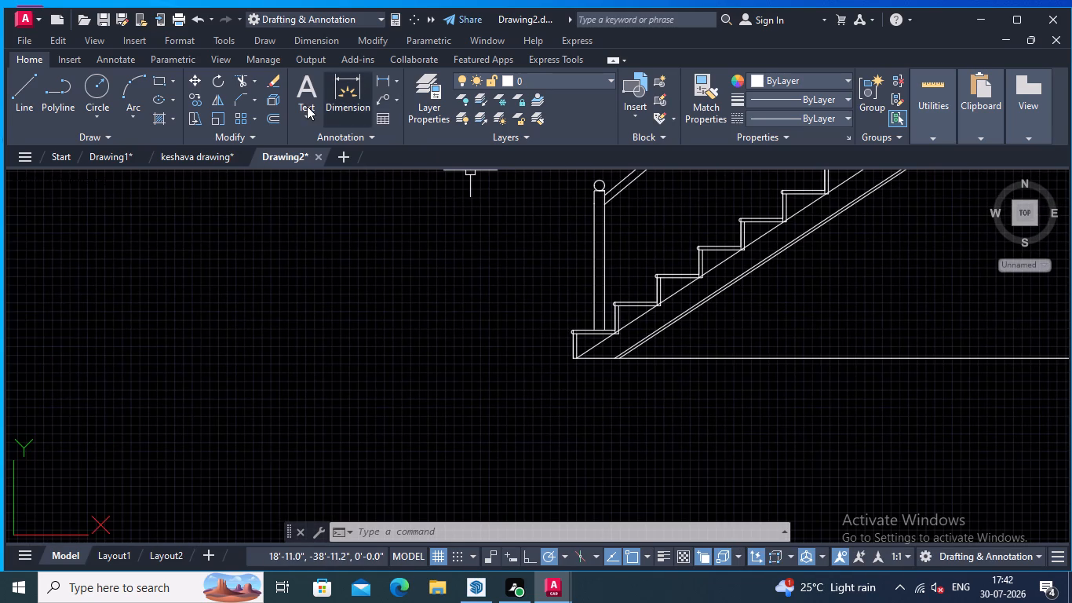
click(304, 115)
click(341, 178)
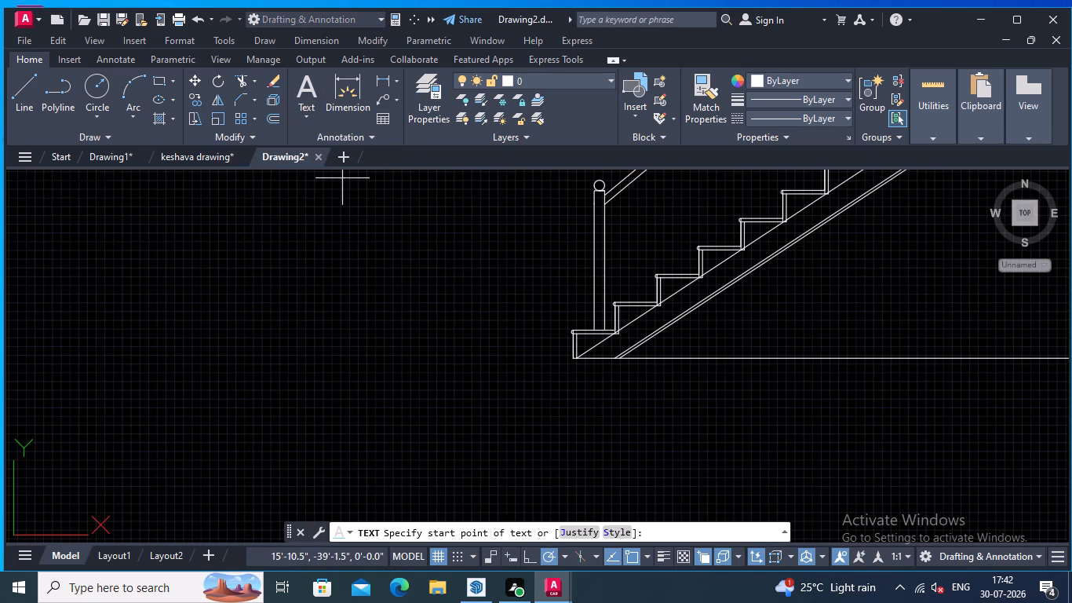
scroll(589, 307, up, 2)
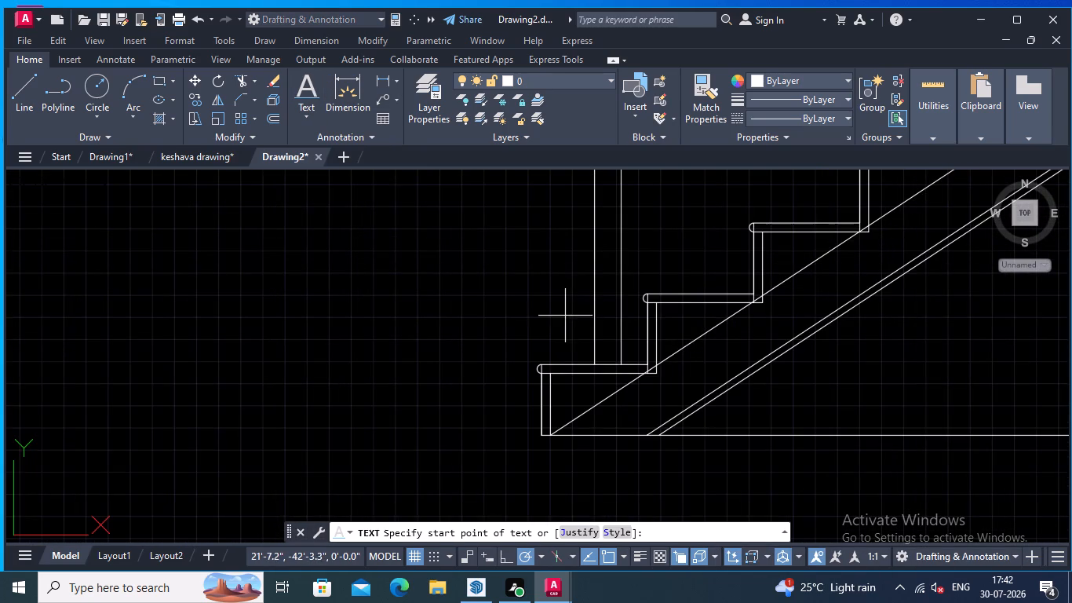
click(560, 305)
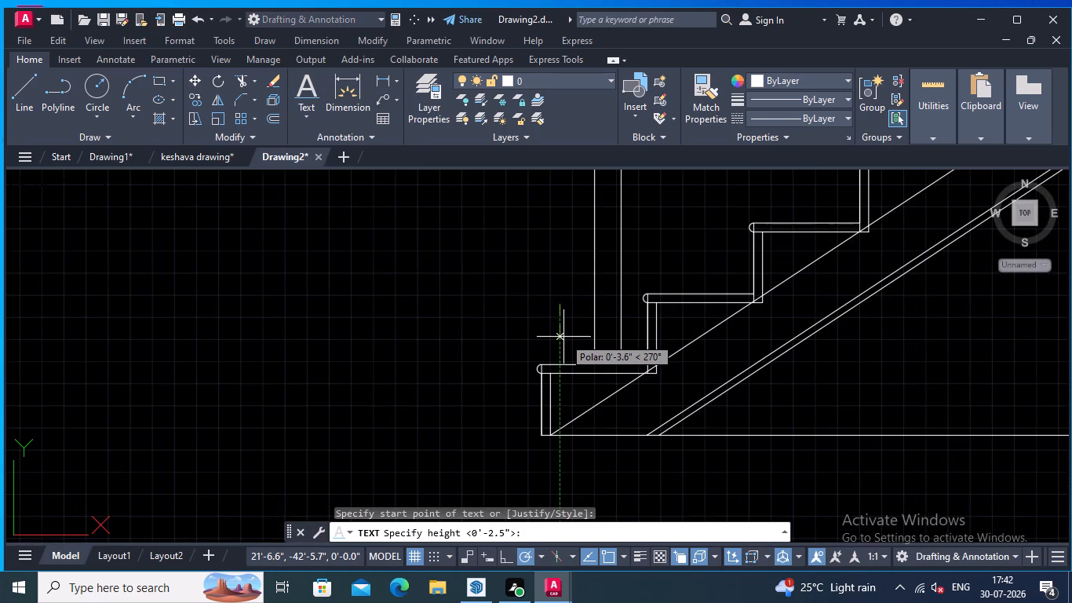
text(2.5)
key(Return)
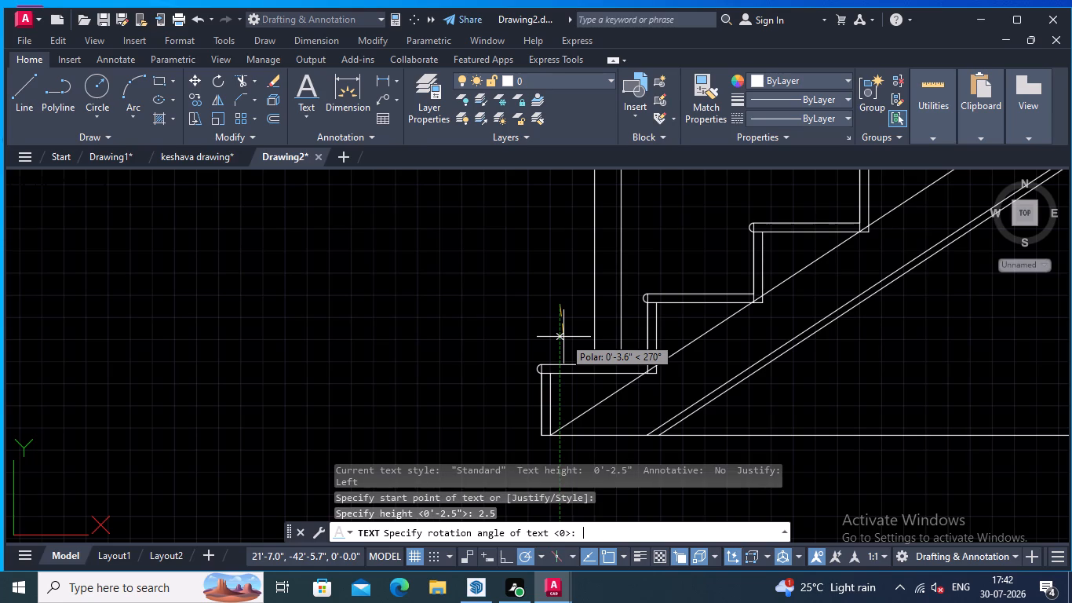
key(Return)
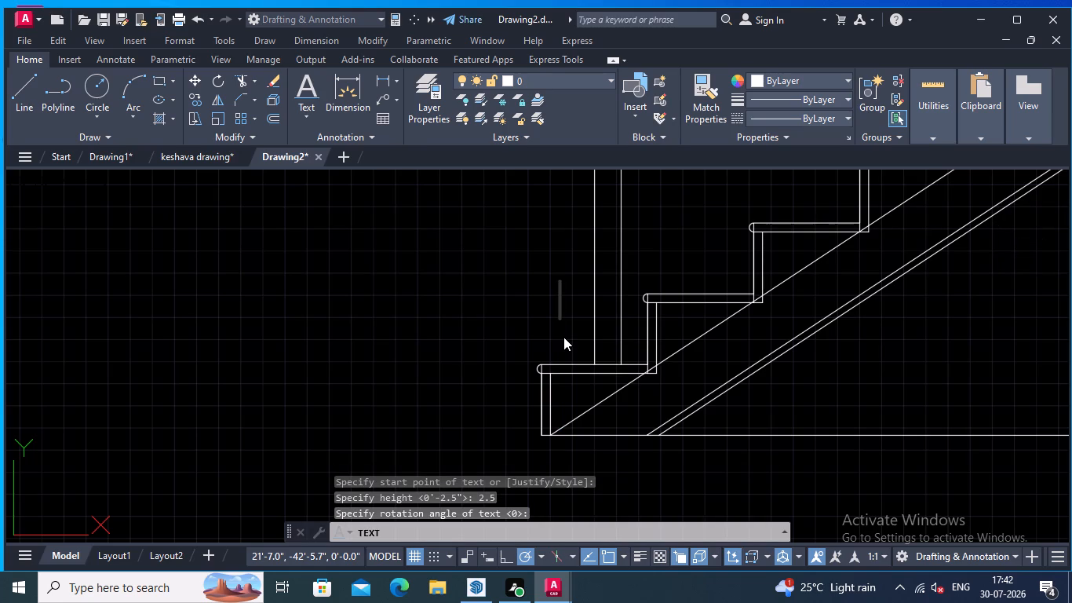
key(1)
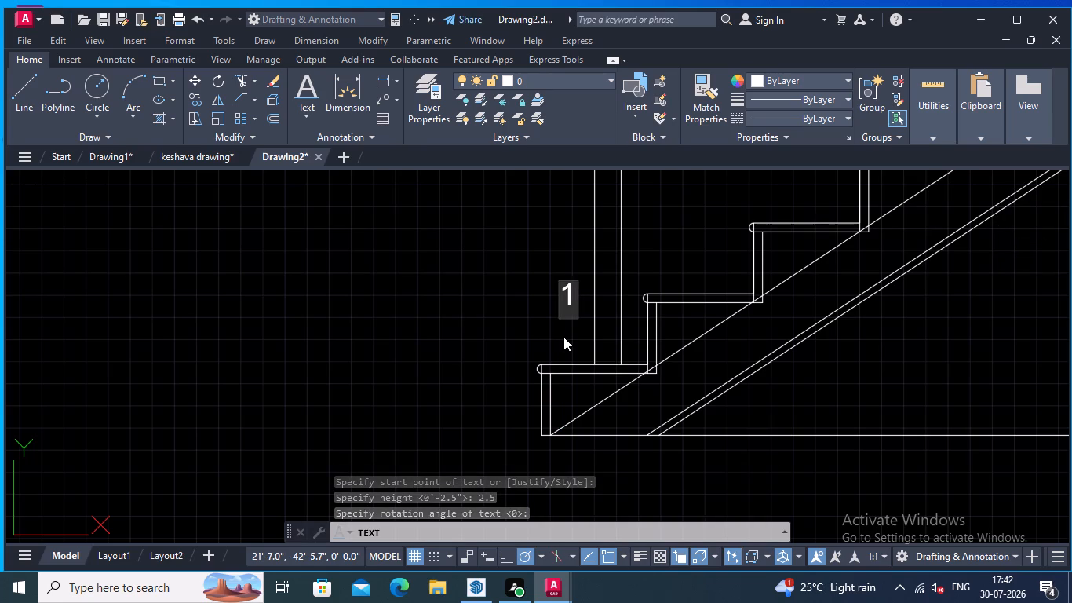
click(455, 298)
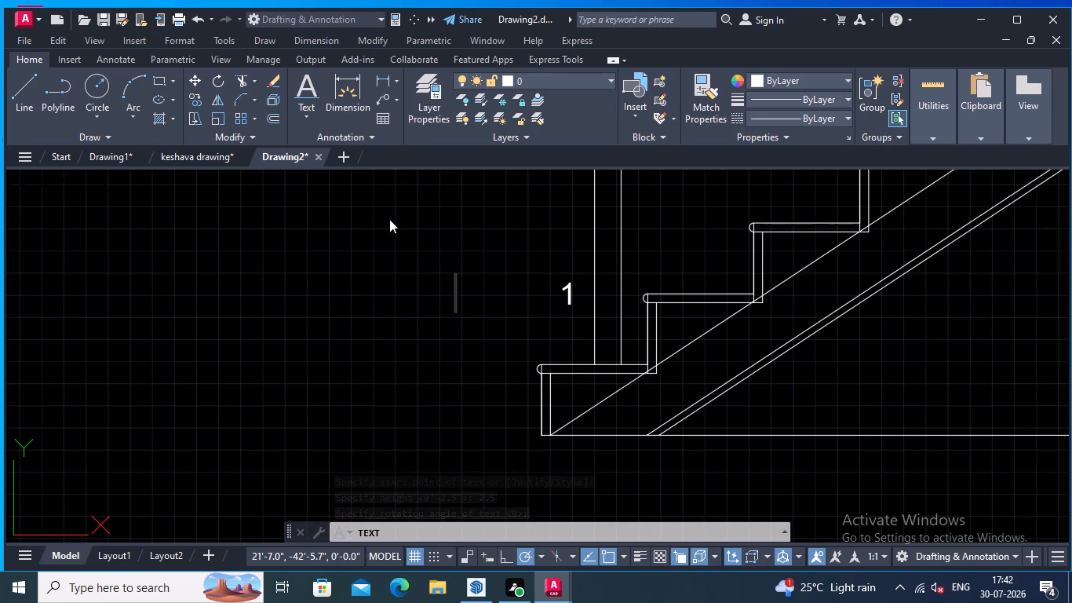
key(Escape)
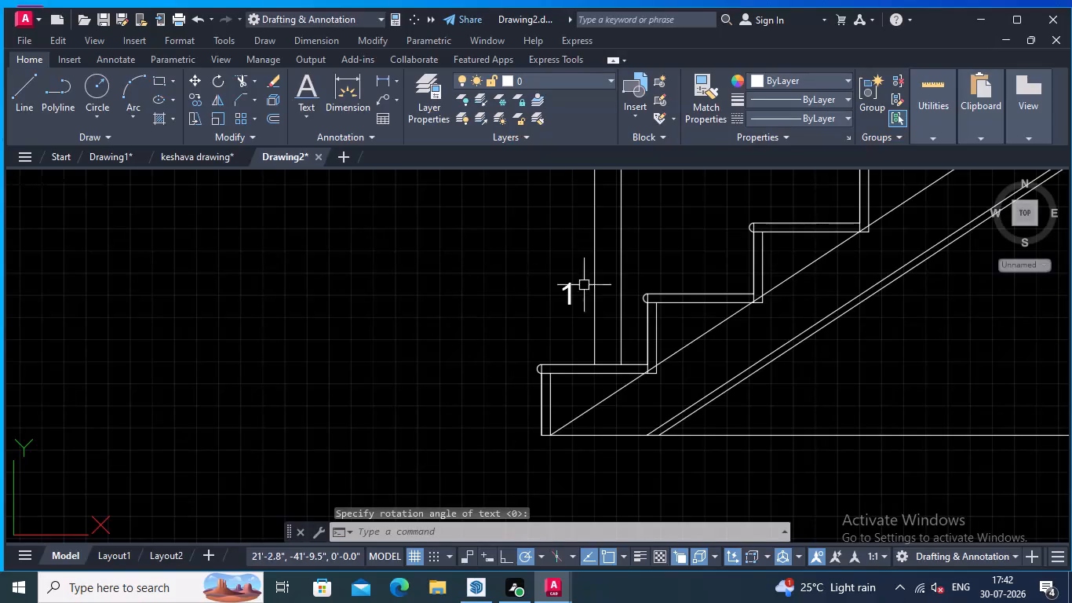
Move the step number "1" straight down about 5.7" so it sits just above the lowest tread.
click(568, 294)
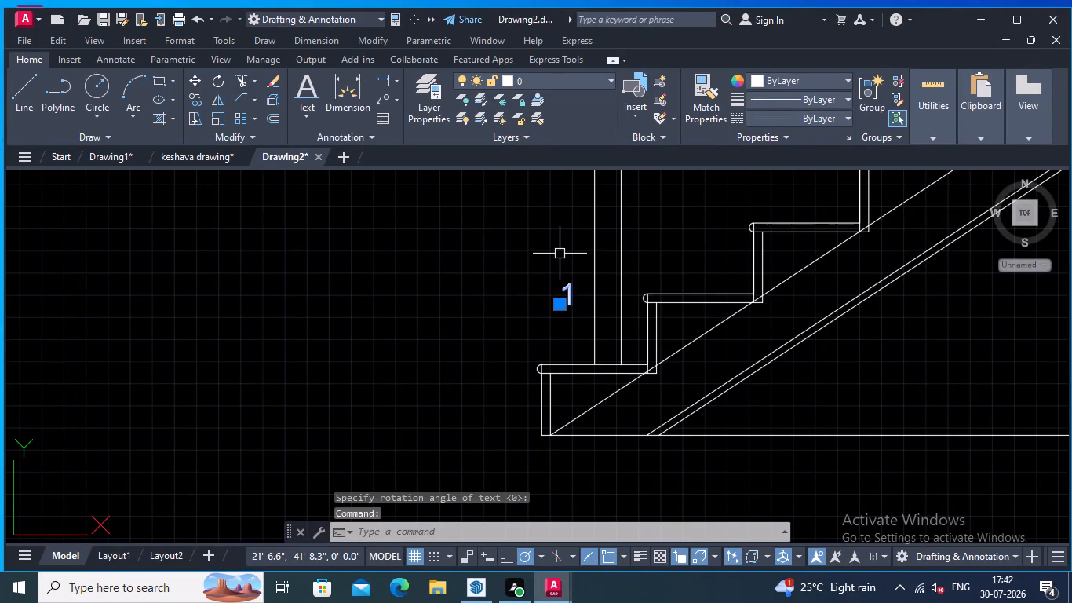
right_click(560, 254)
click(610, 309)
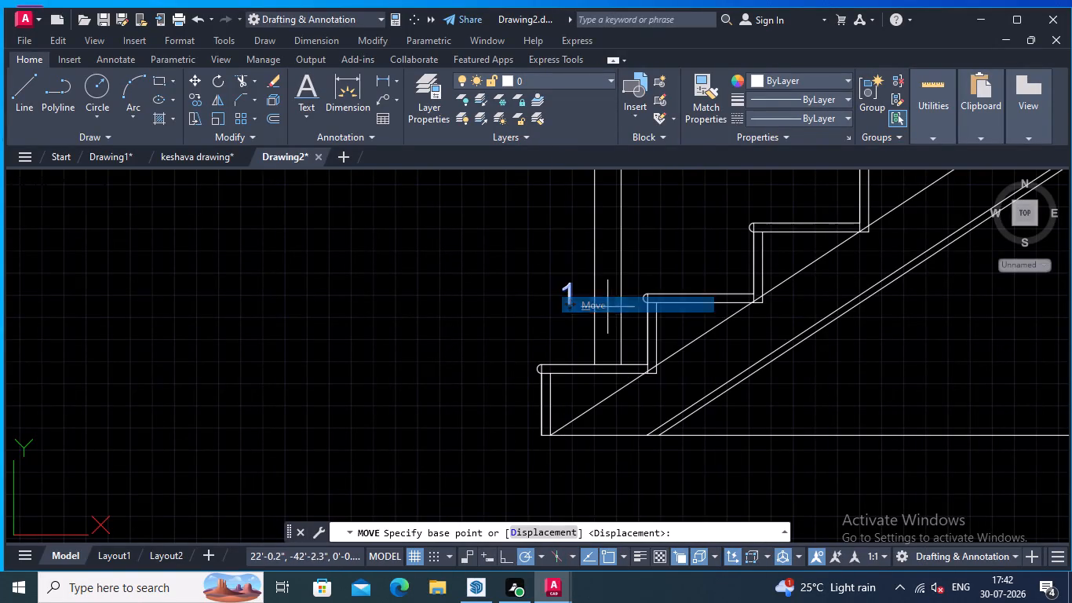
click(570, 304)
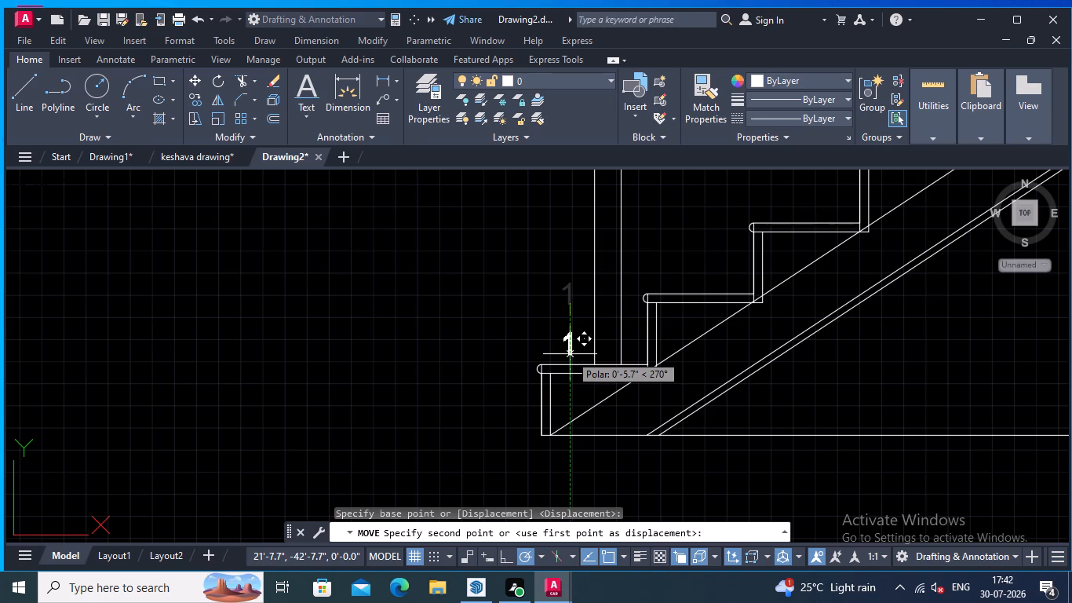
click(570, 355)
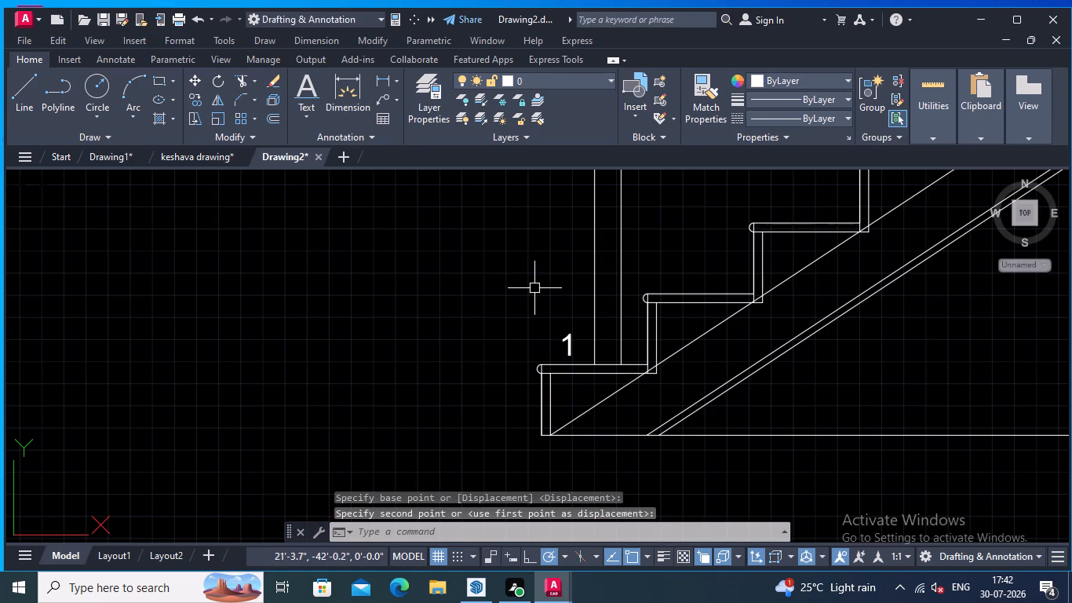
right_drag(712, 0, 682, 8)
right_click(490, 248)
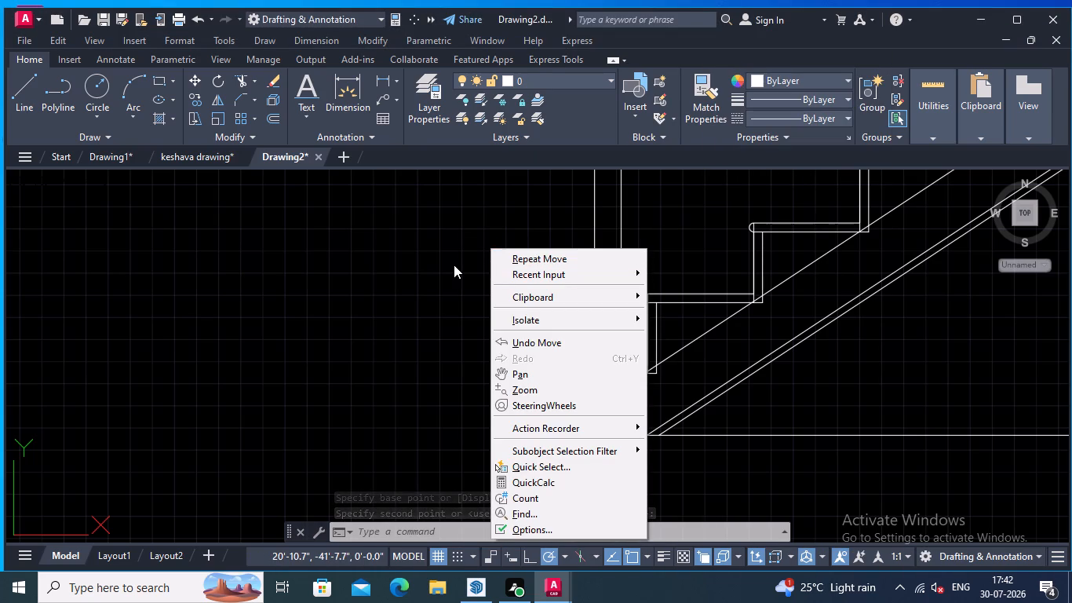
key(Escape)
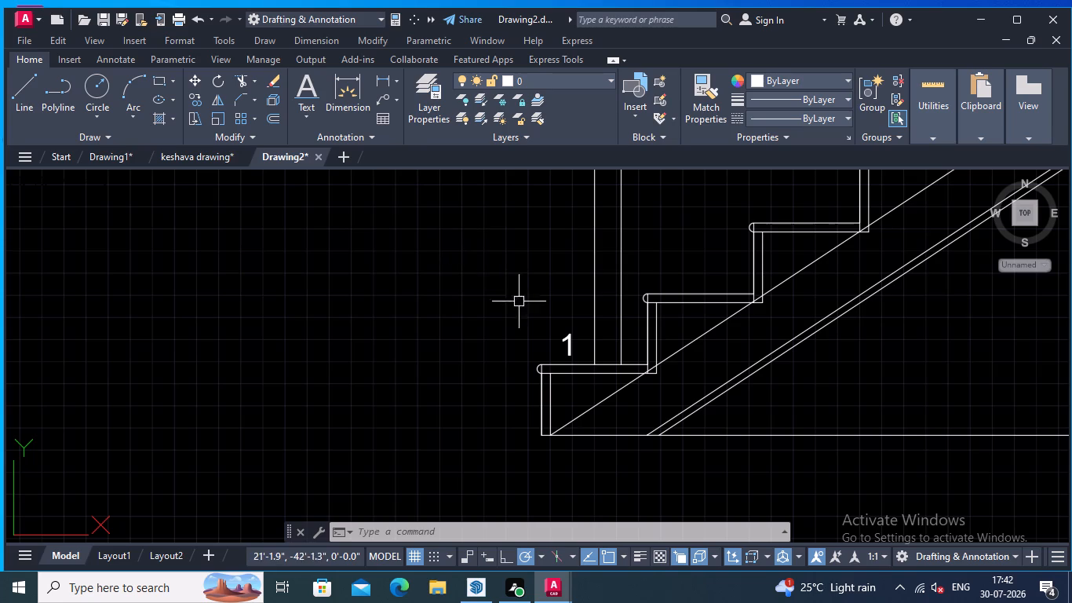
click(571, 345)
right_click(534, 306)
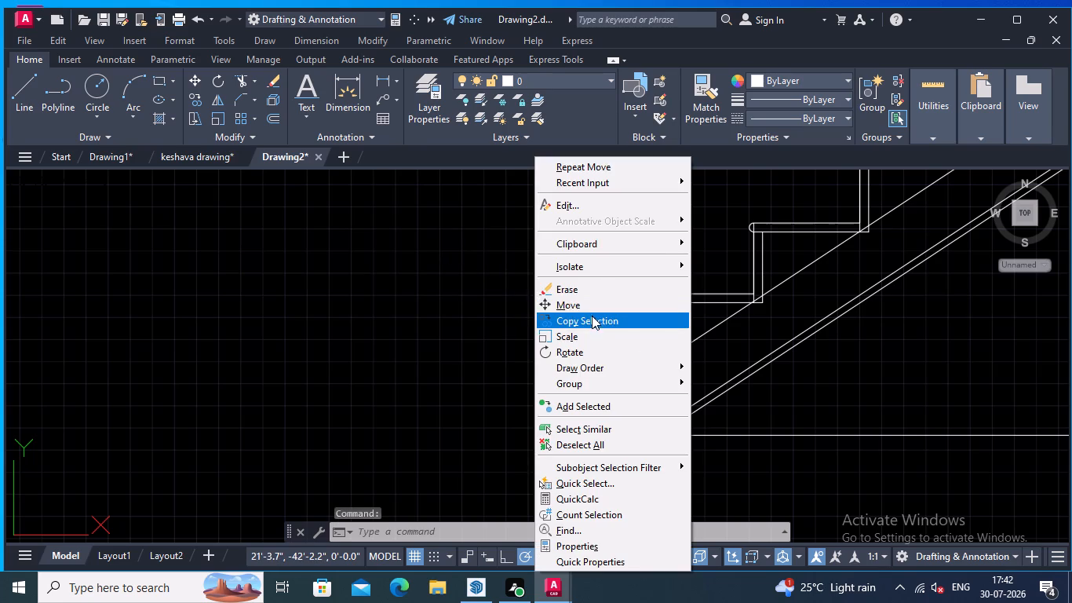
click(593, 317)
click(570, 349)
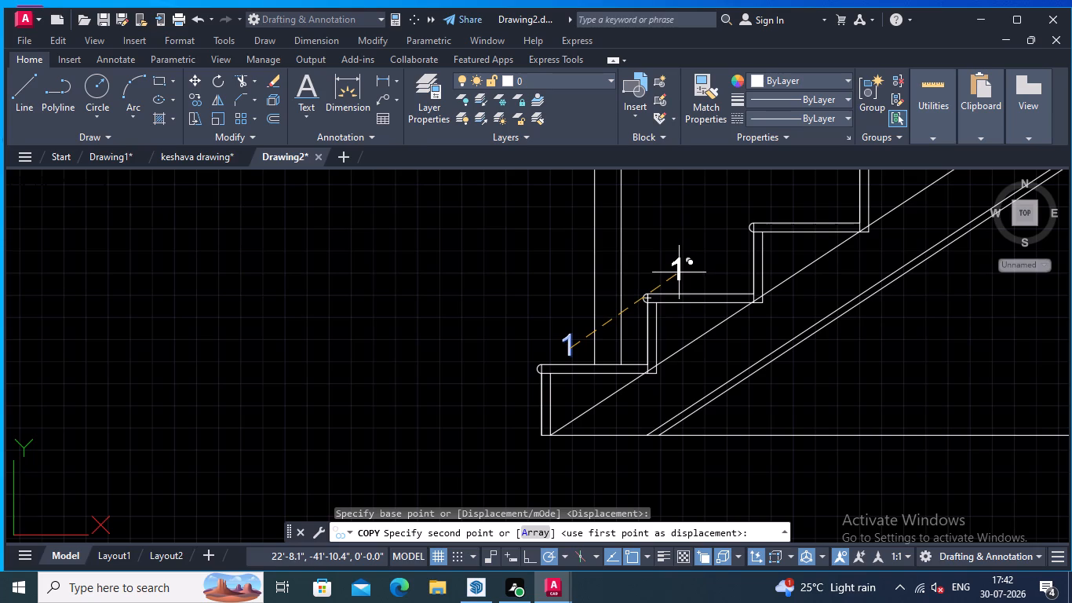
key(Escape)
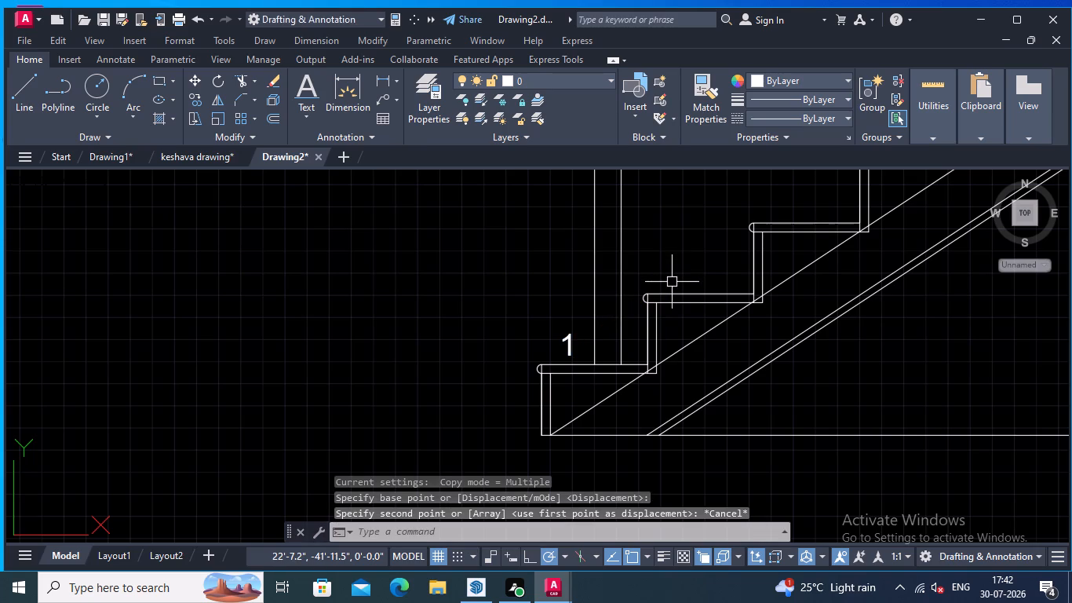
Examine the staircase section from the numbered bottom step up to the landing and wall.
scroll(173, 337, down, 2)
middle_drag(264, 309, 257, 364)
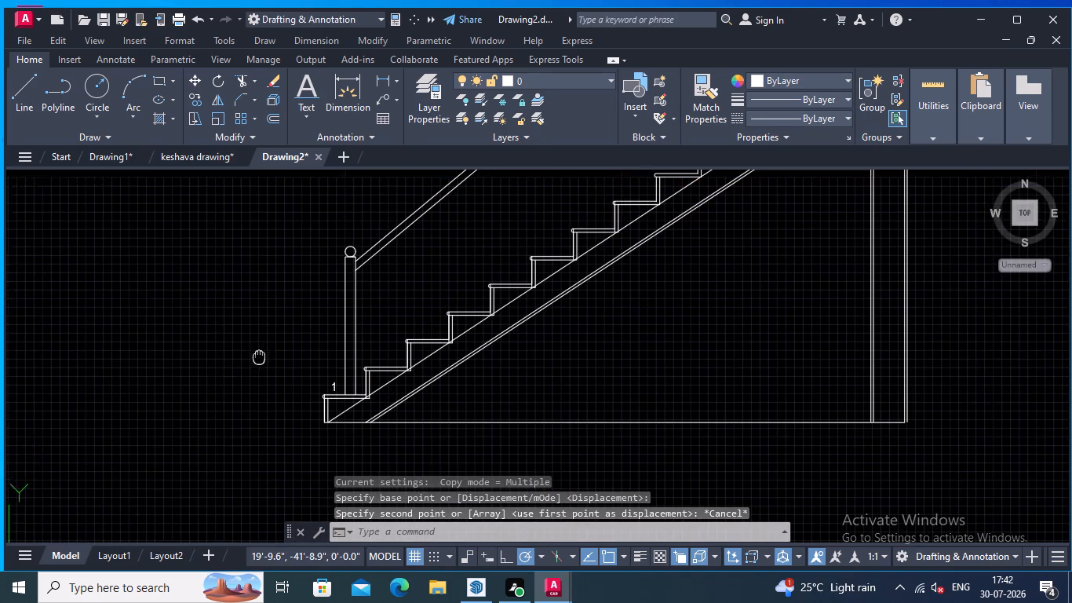
middle_drag(242, 377, 148, 431)
scroll(155, 411, down, 2)
middle_drag(151, 407, 180, 406)
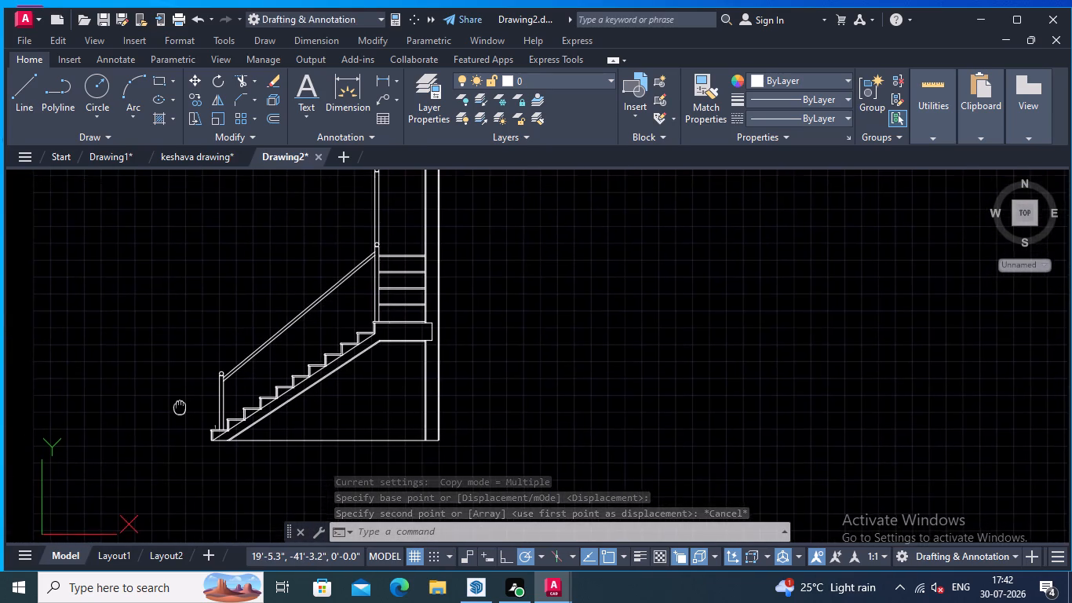
middle_drag(180, 406, 170, 430)
middle_drag(178, 389, 248, 332)
scroll(246, 333, up, 1)
middle_drag(247, 332, 365, 264)
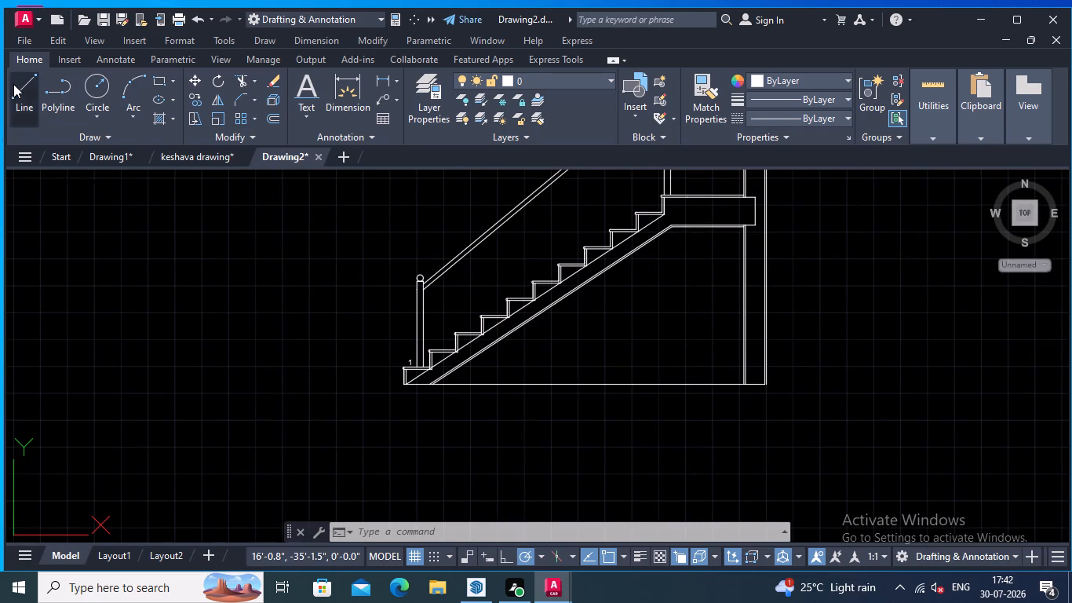
Draw a 3' baluster line up from the middle of the section's second tread toward the sloping handrail.
click(13, 84)
middle_drag(330, 313, 294, 302)
scroll(357, 324, up, 4)
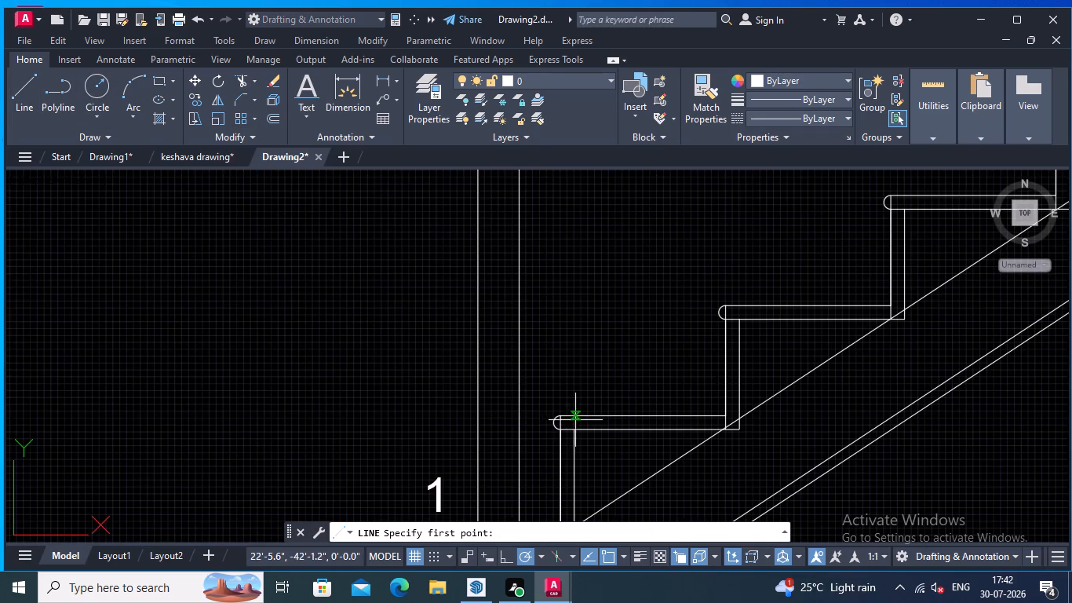
middle_drag(575, 394, 545, 356)
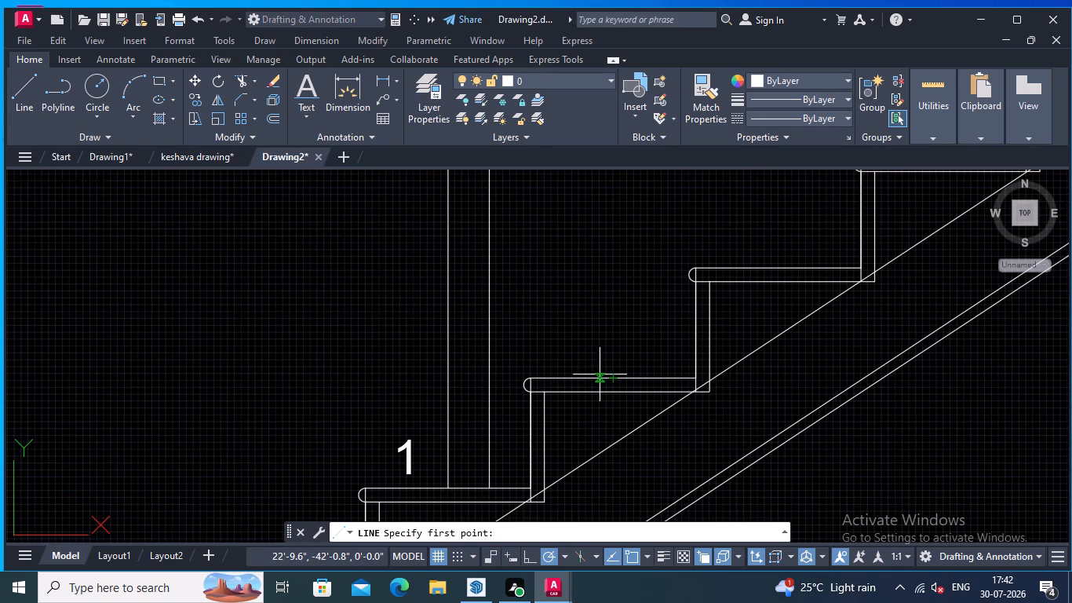
click(614, 376)
scroll(589, 275, down, 1)
middle_drag(589, 281, 585, 294)
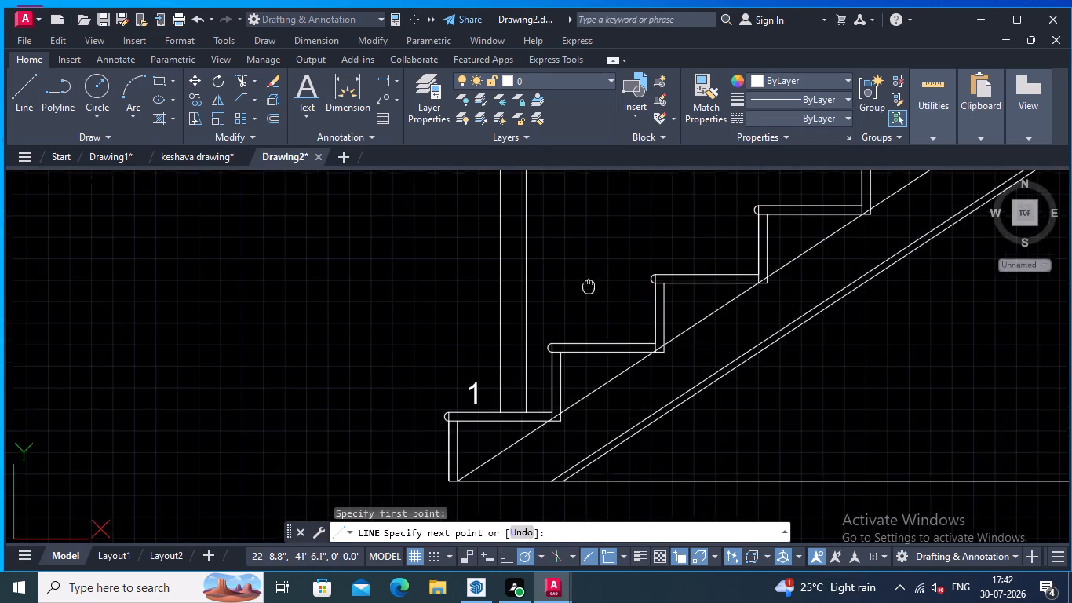
middle_drag(585, 294, 571, 383)
middle_click(581, 272)
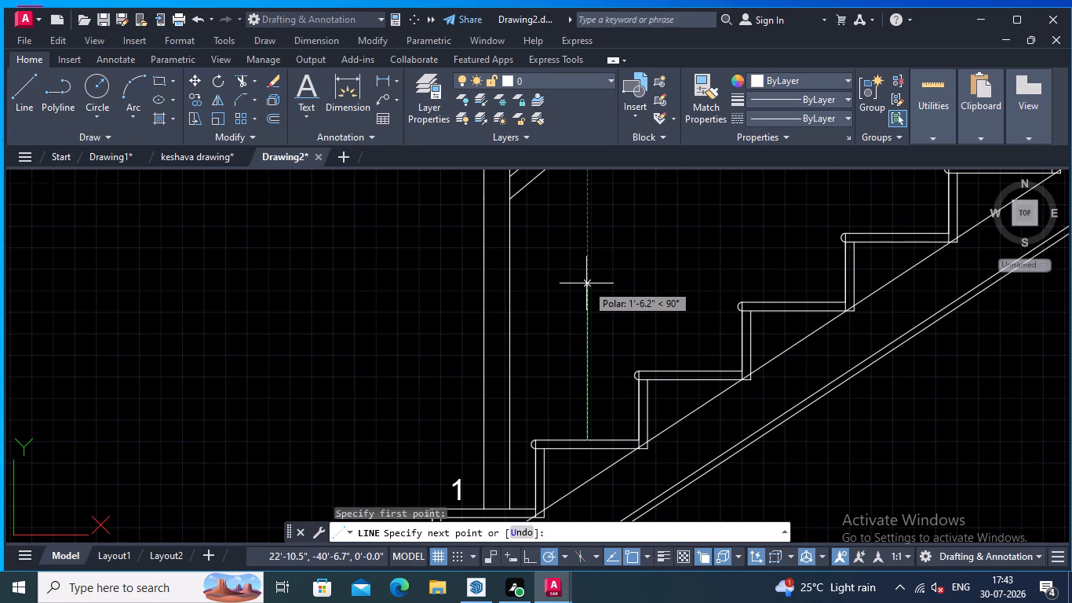
scroll(586, 294, down, 1)
middle_drag(586, 294, 585, 337)
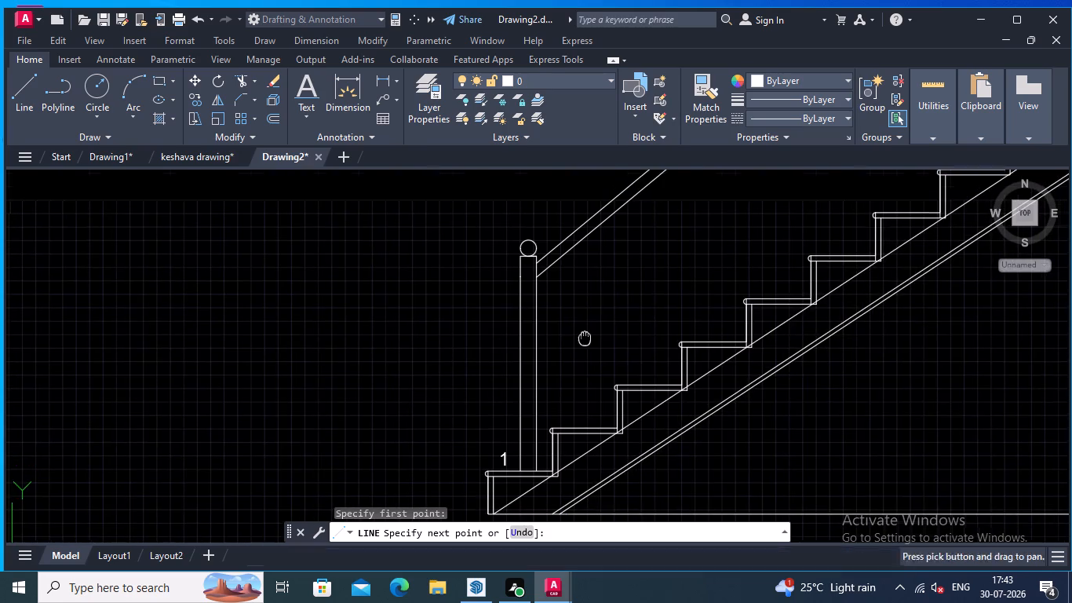
scroll(586, 321, up, 2)
scroll(586, 318, down, 2)
scroll(586, 318, up, 1)
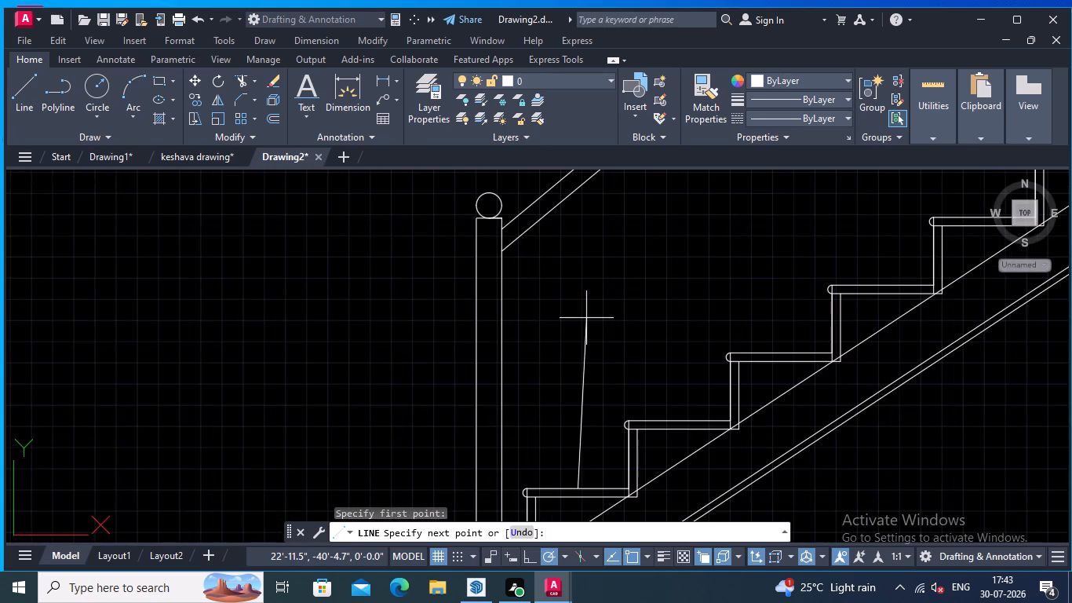
scroll(586, 318, down, 1)
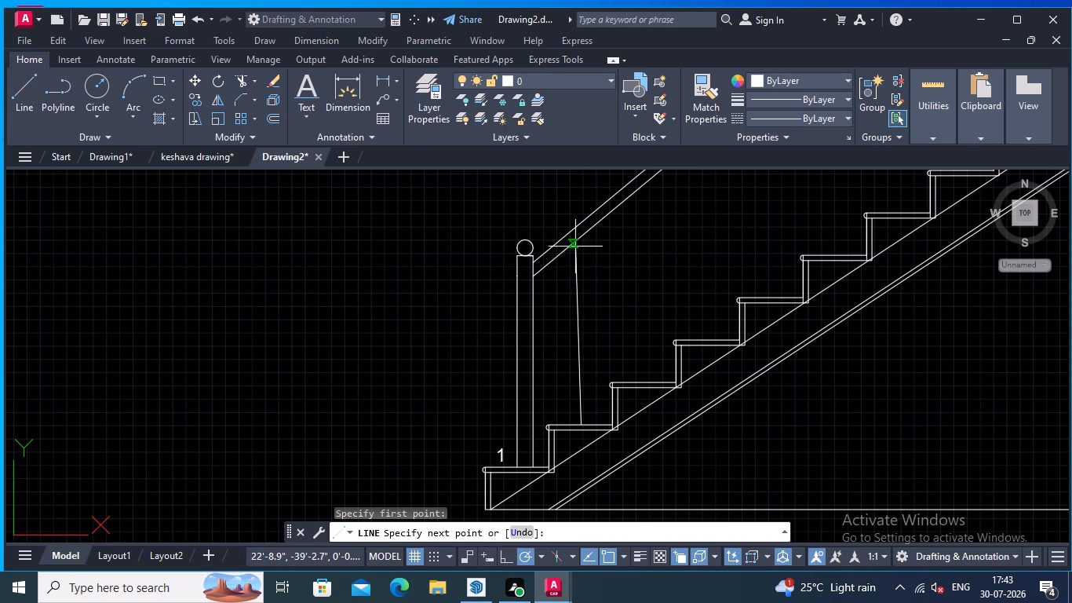
text(3')
key(Return)
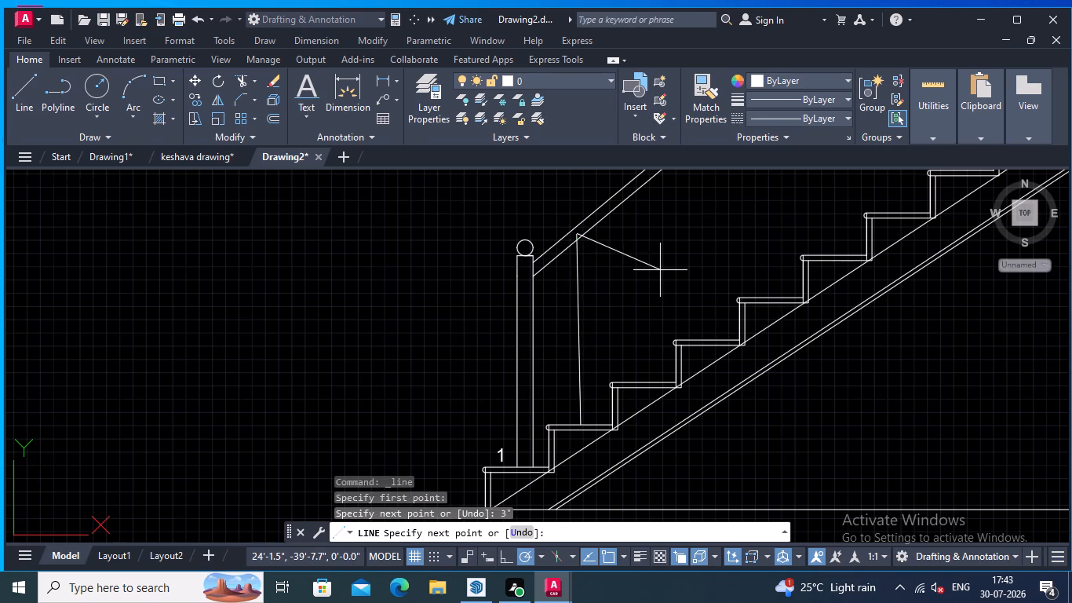
key(Return)
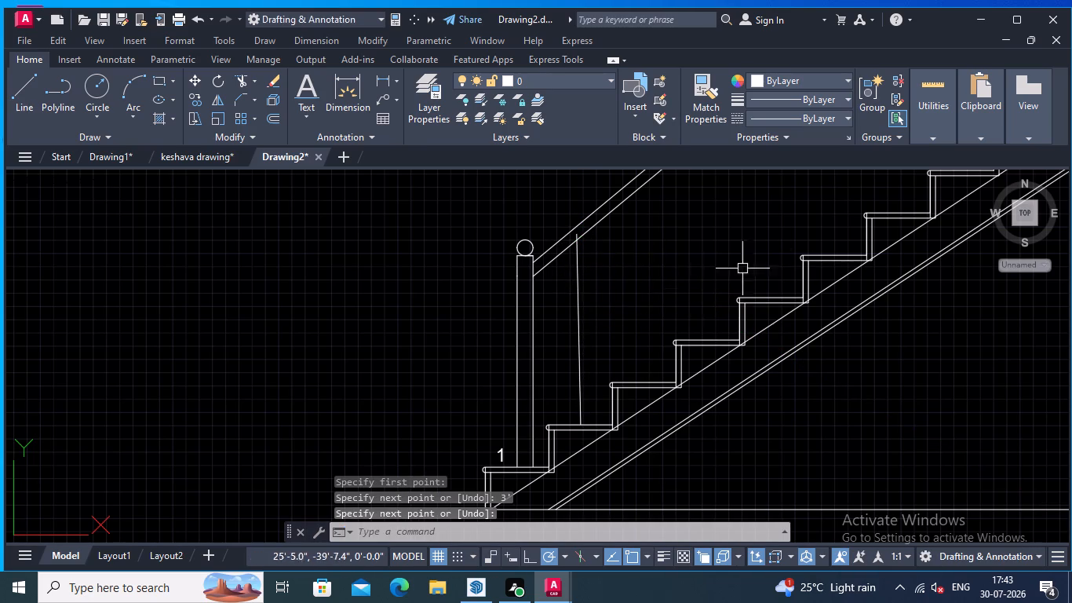
Offset the baluster line 1" toward the upper steps to give the baluster its thickness.
middle_drag(620, 311, 618, 301)
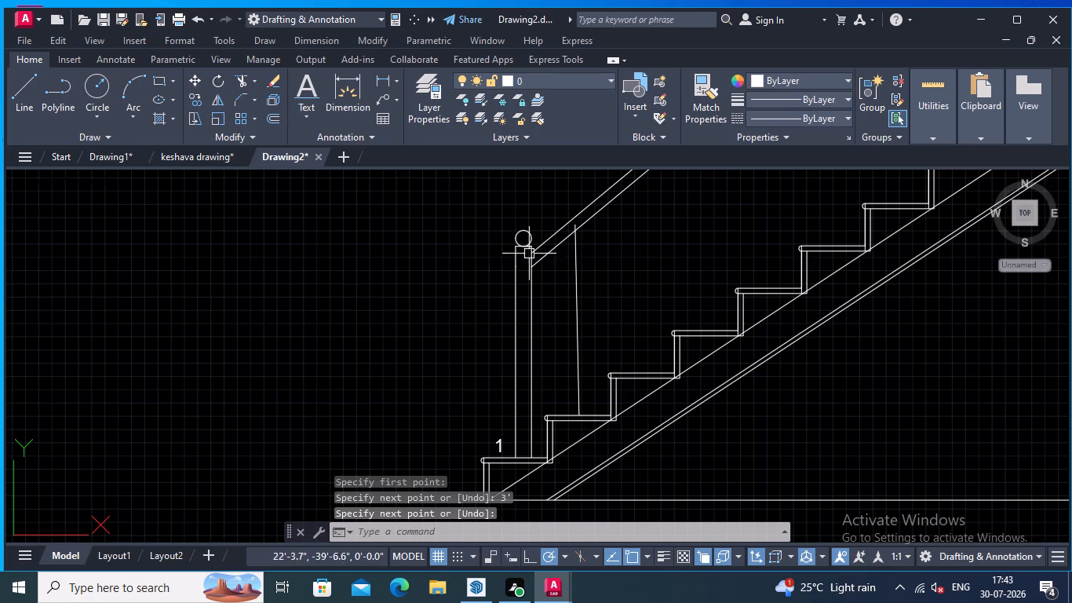
click(271, 112)
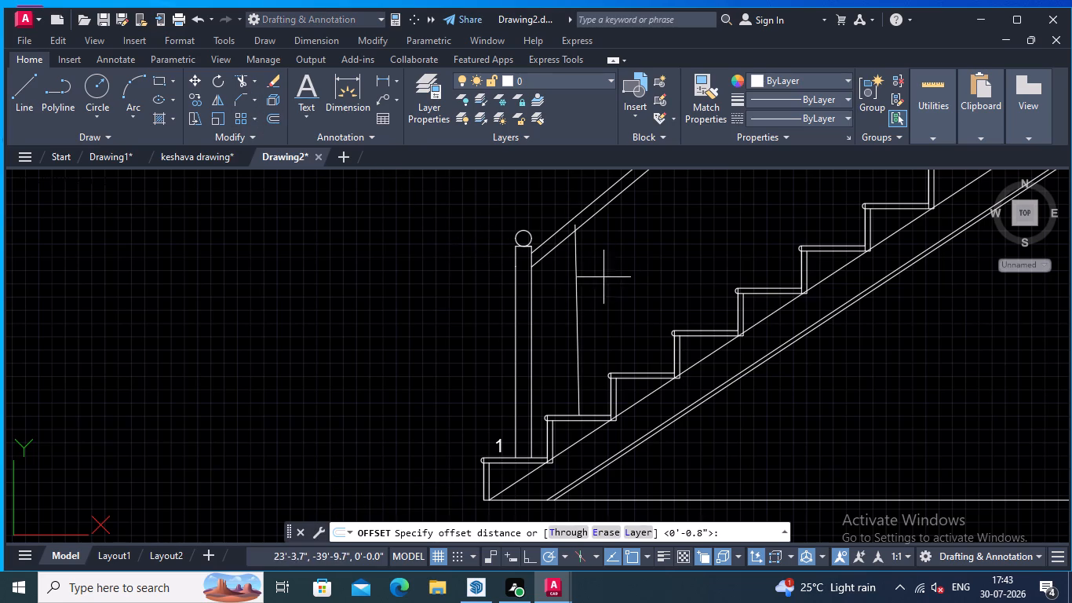
click(577, 297)
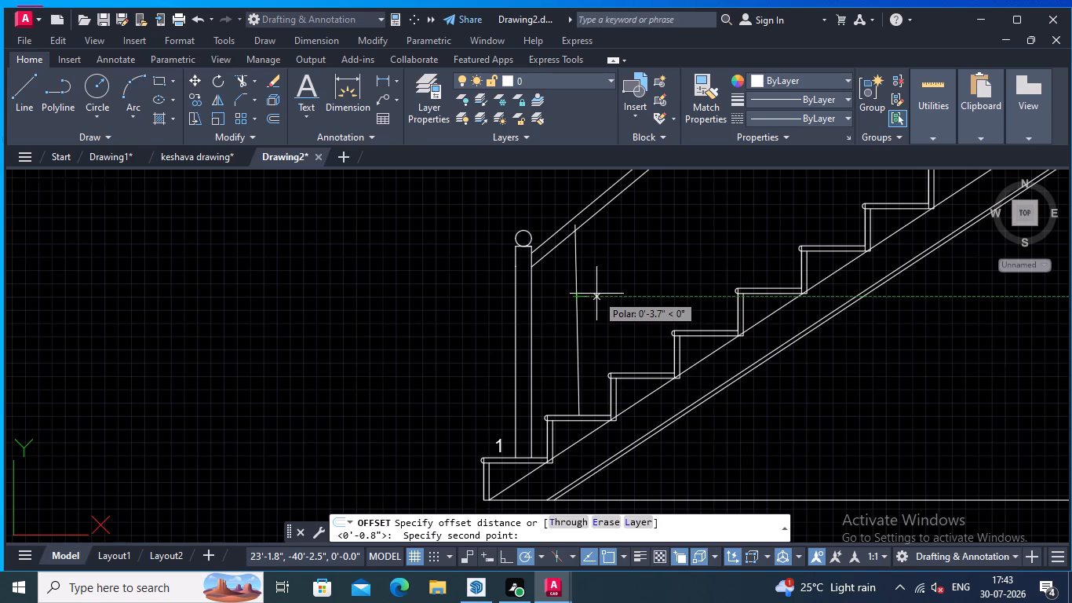
key(1)
key(Return)
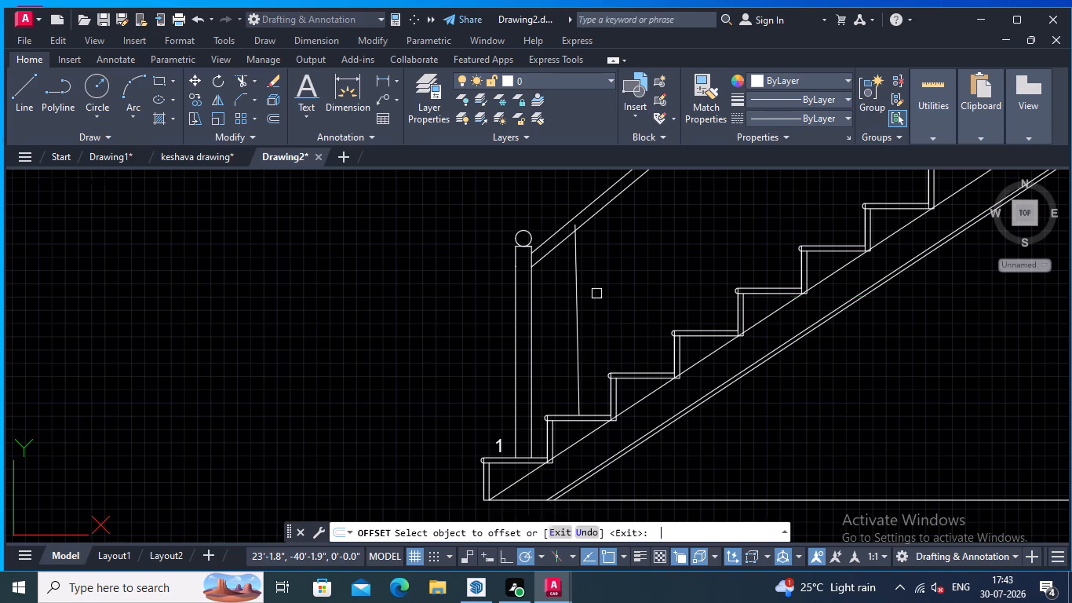
click(580, 344)
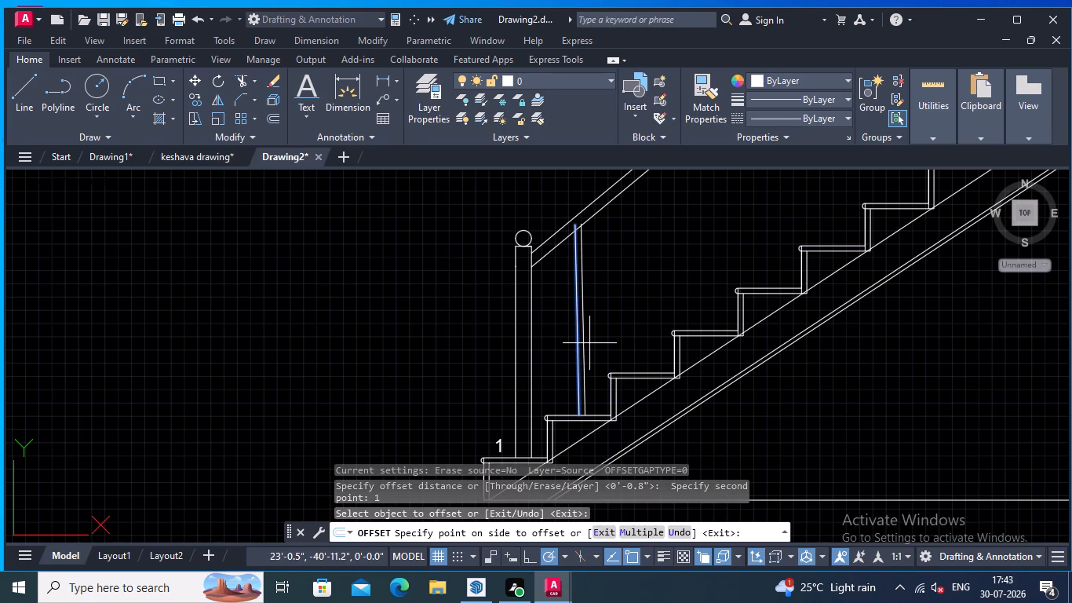
click(592, 342)
middle_drag(627, 278, 615, 298)
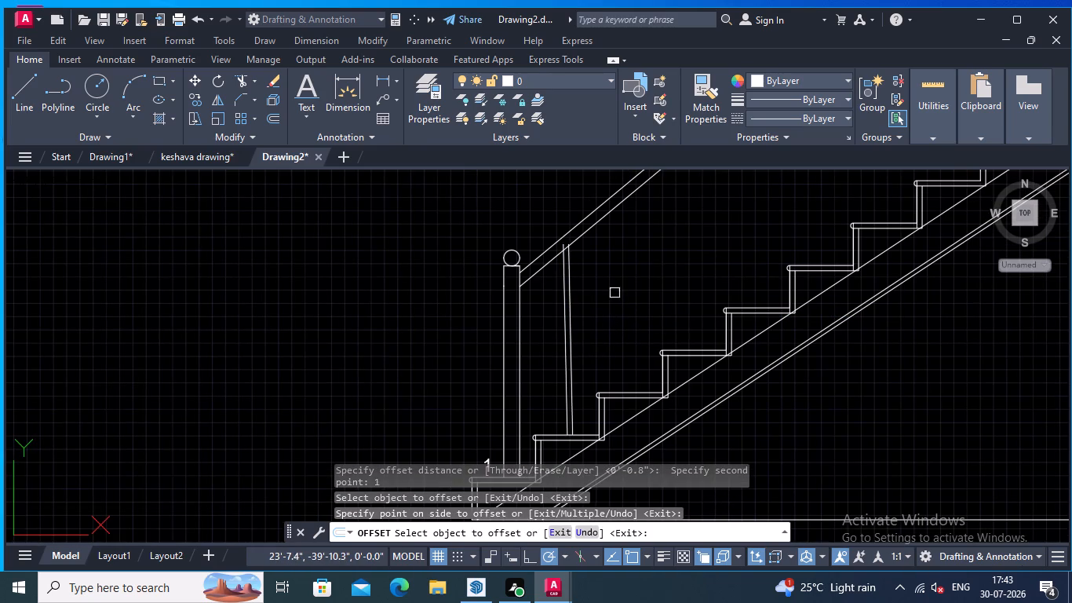
right_click(615, 270)
click(634, 277)
Copy the two baluster lines from their base on the second tread to the midpoints of the third, fourth and fifth treads.
click(592, 369)
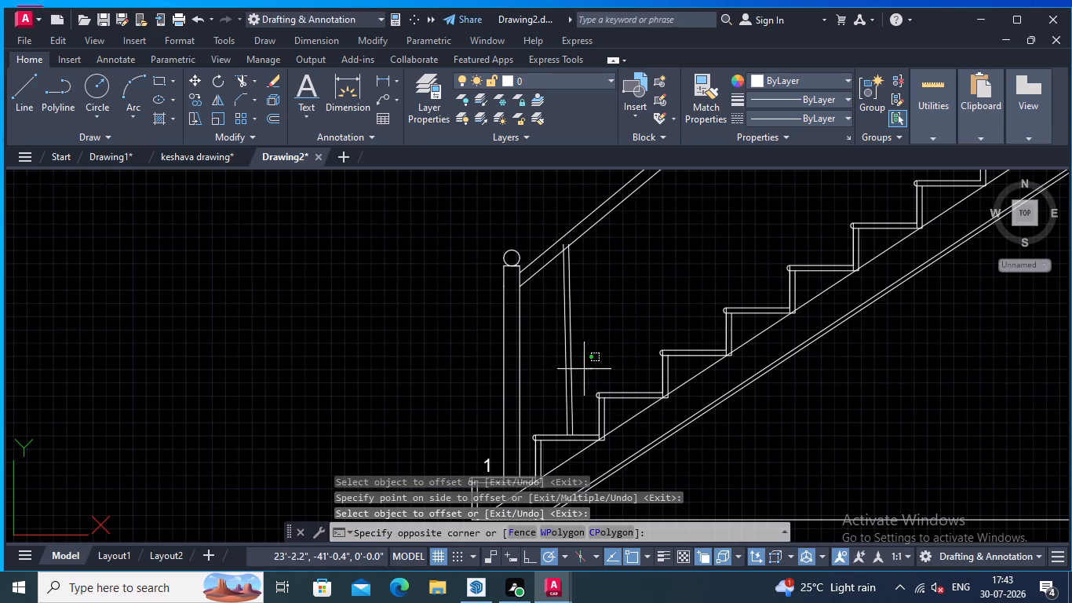
click(557, 360)
right_click(569, 334)
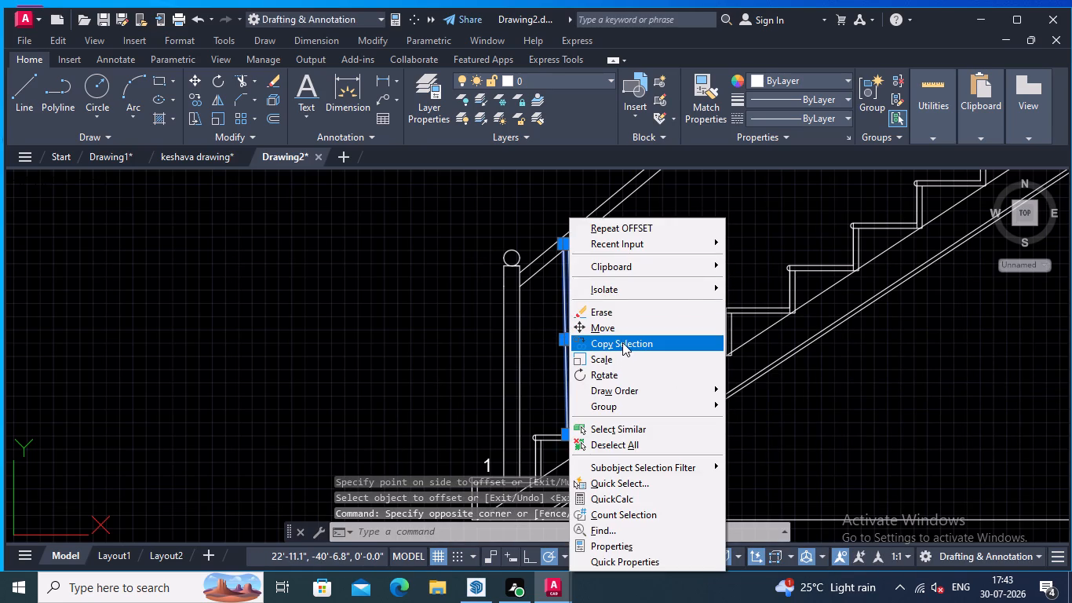
click(623, 342)
scroll(574, 420, up, 2)
click(552, 455)
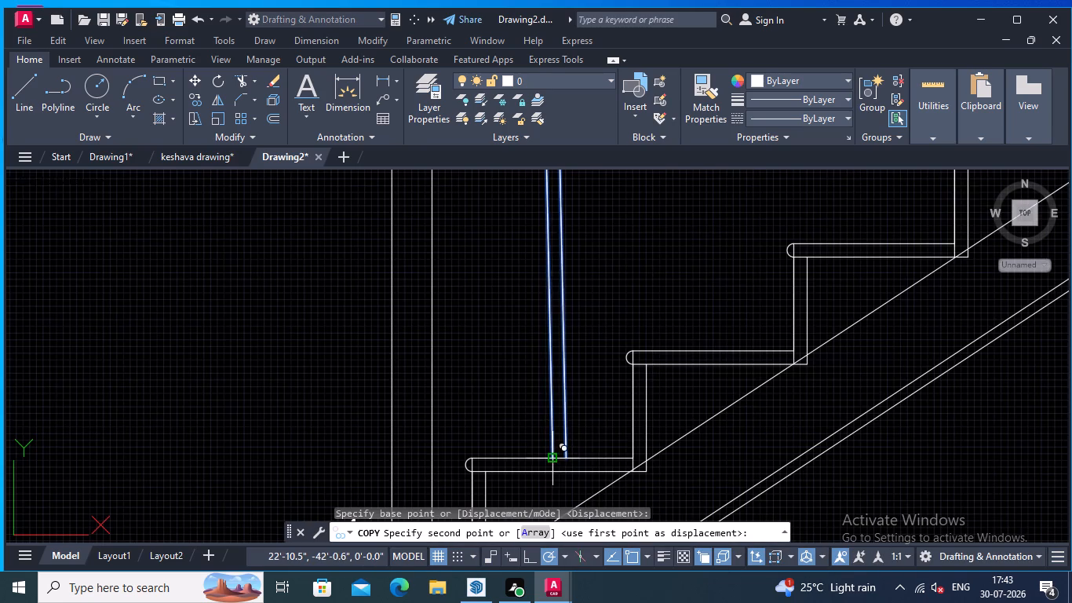
click(718, 349)
scroll(738, 338, down, 2)
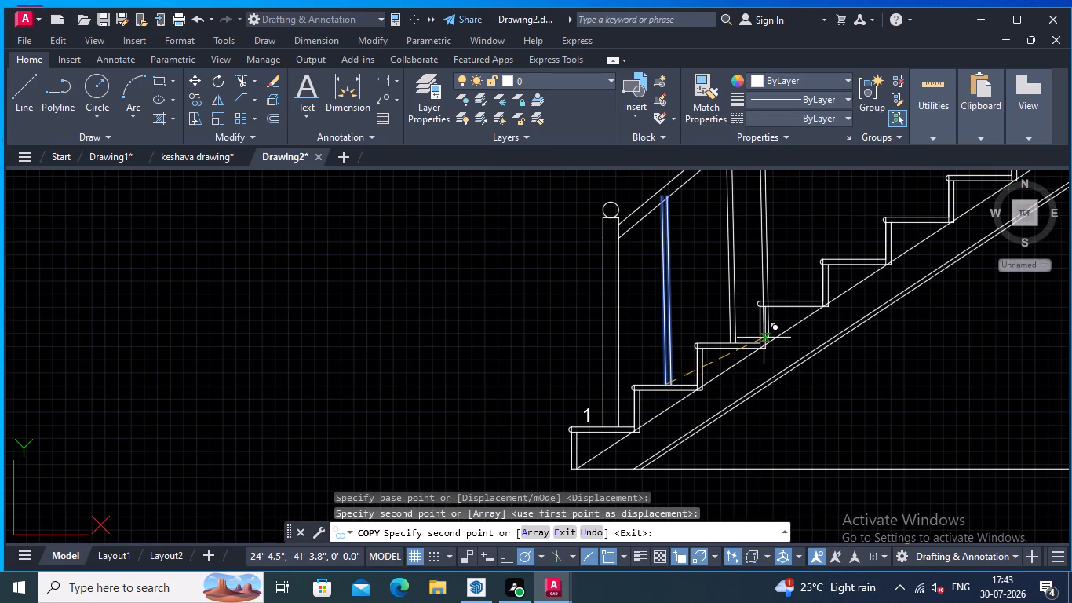
middle_drag(764, 338, 637, 380)
scroll(687, 334, up, 3)
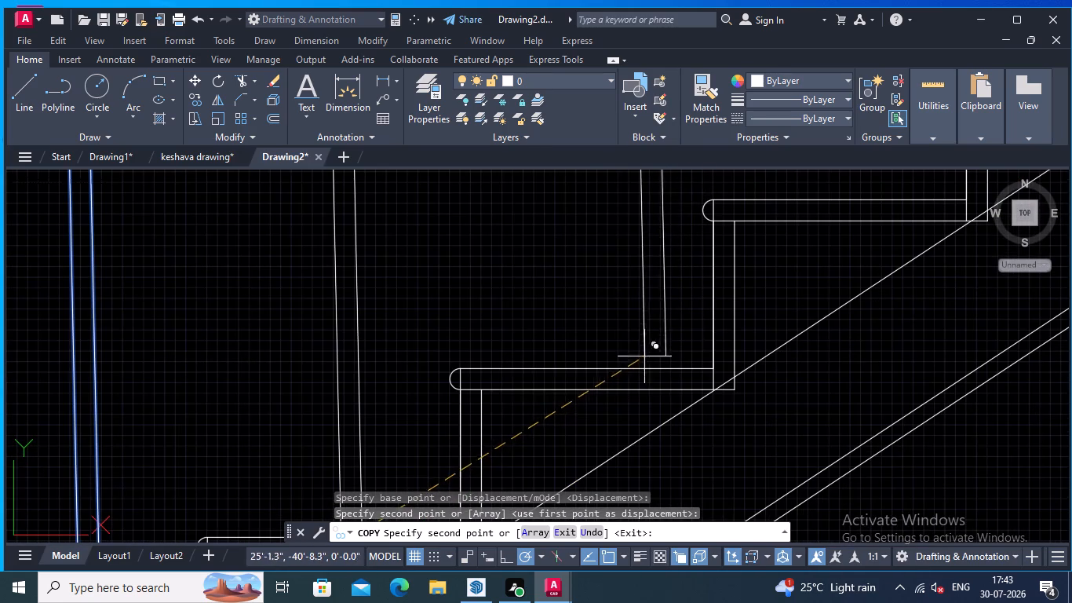
click(585, 370)
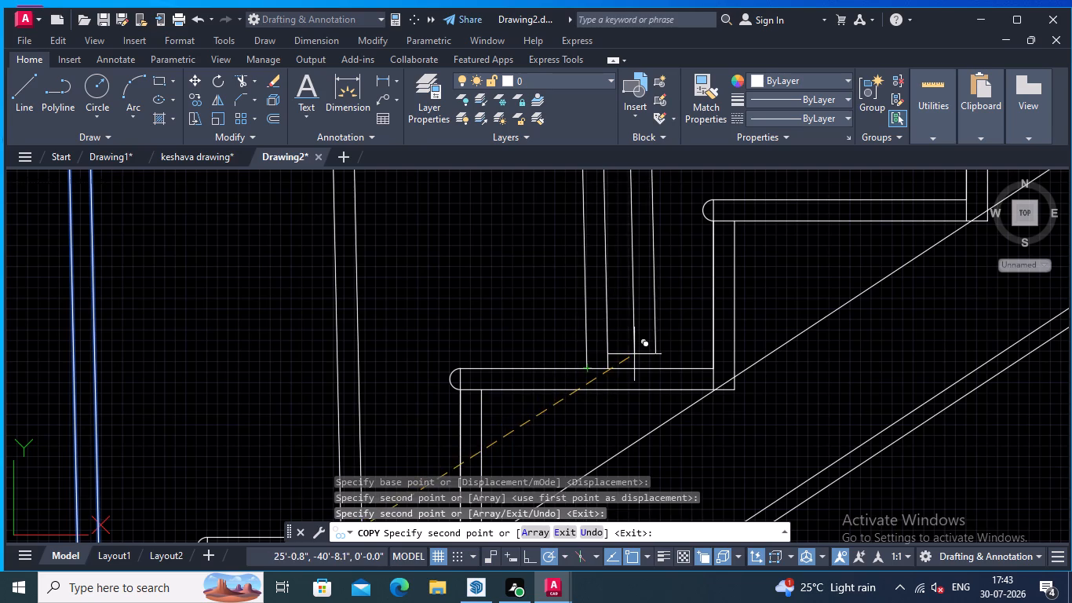
middle_drag(634, 354, 549, 433)
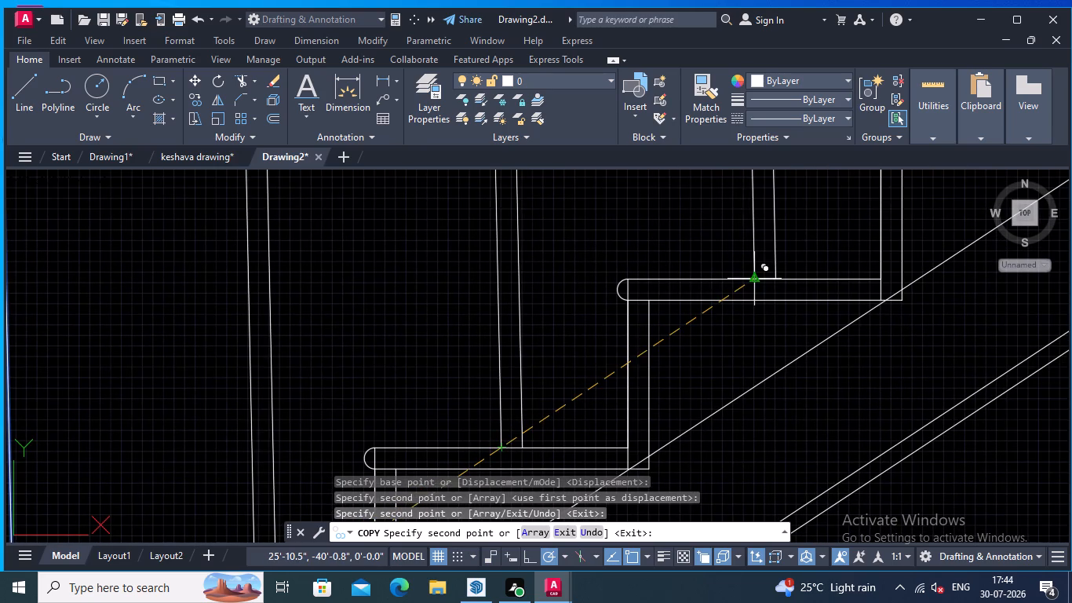
click(755, 277)
Continue copying the baluster pair to the midpoints of the sixth, seventh and eighth treads.
scroll(764, 272, down, 2)
middle_drag(764, 272, 631, 407)
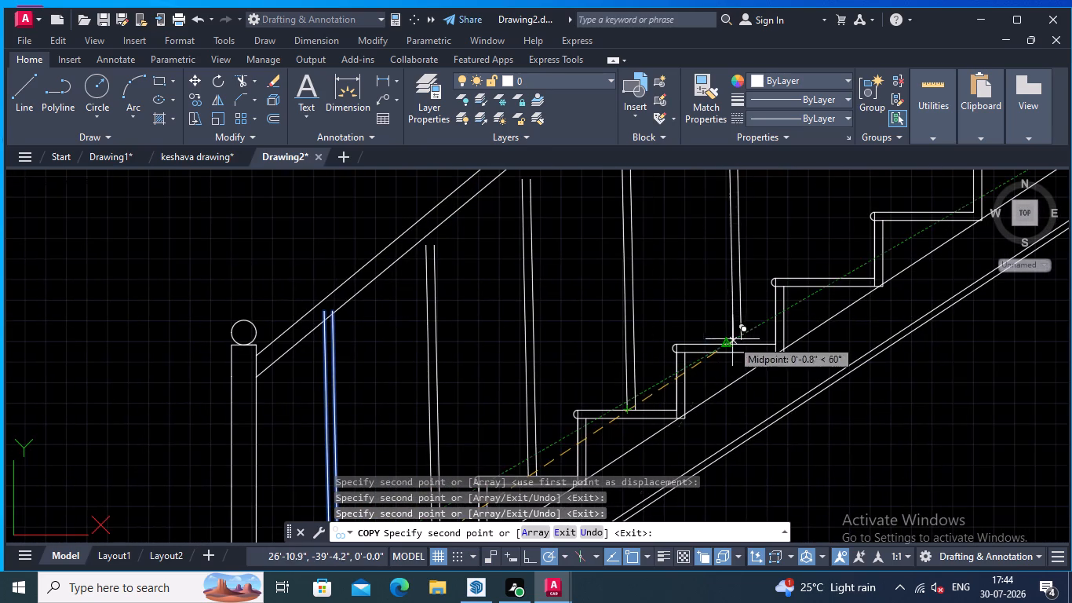
click(727, 342)
scroll(744, 328, down, 1)
middle_drag(746, 327, 671, 386)
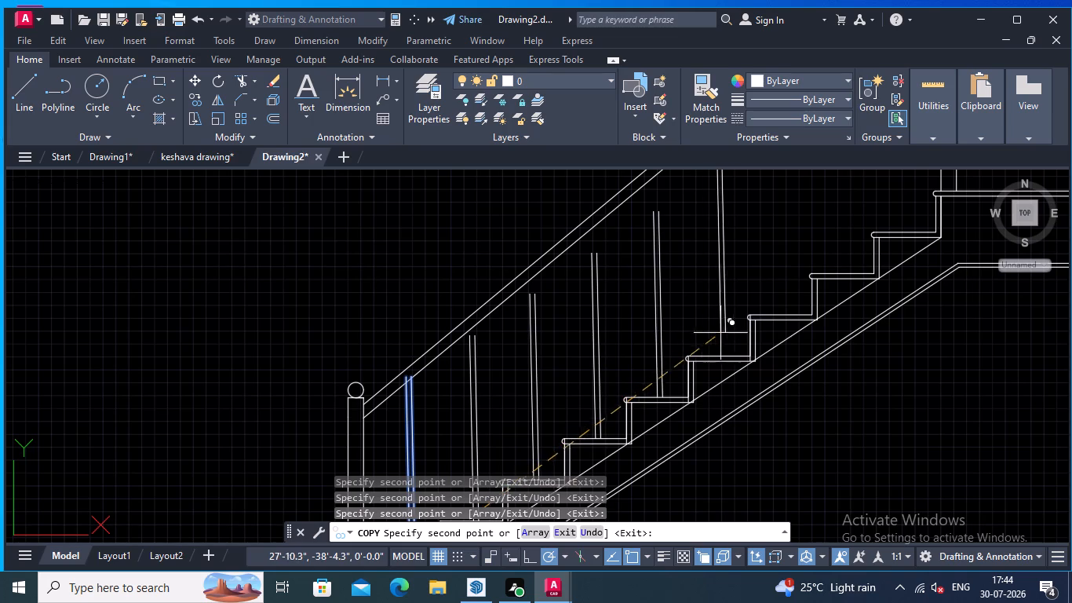
scroll(721, 348, up, 2)
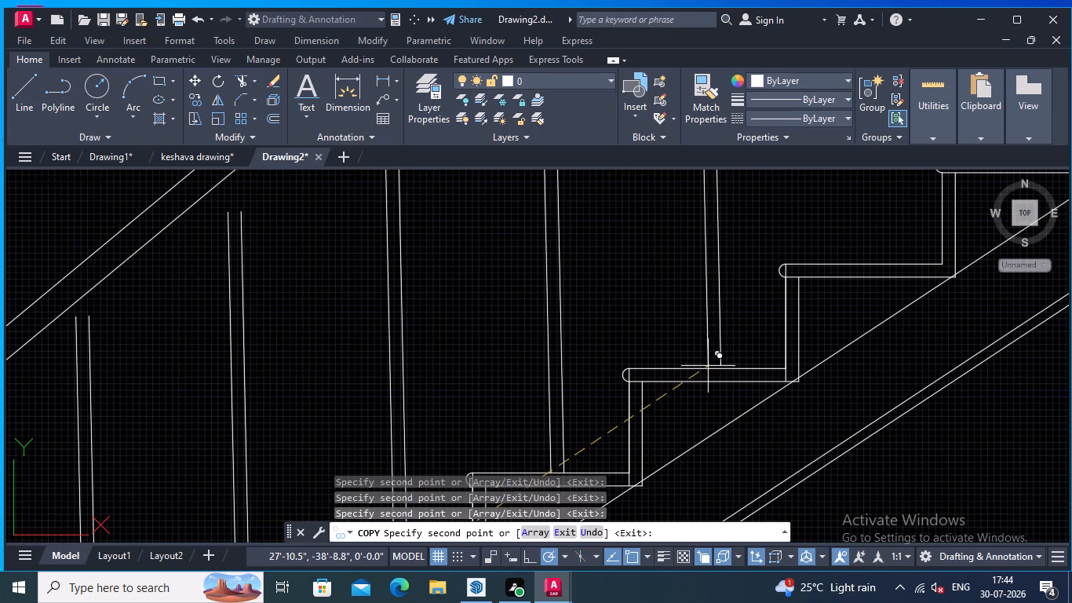
click(708, 367)
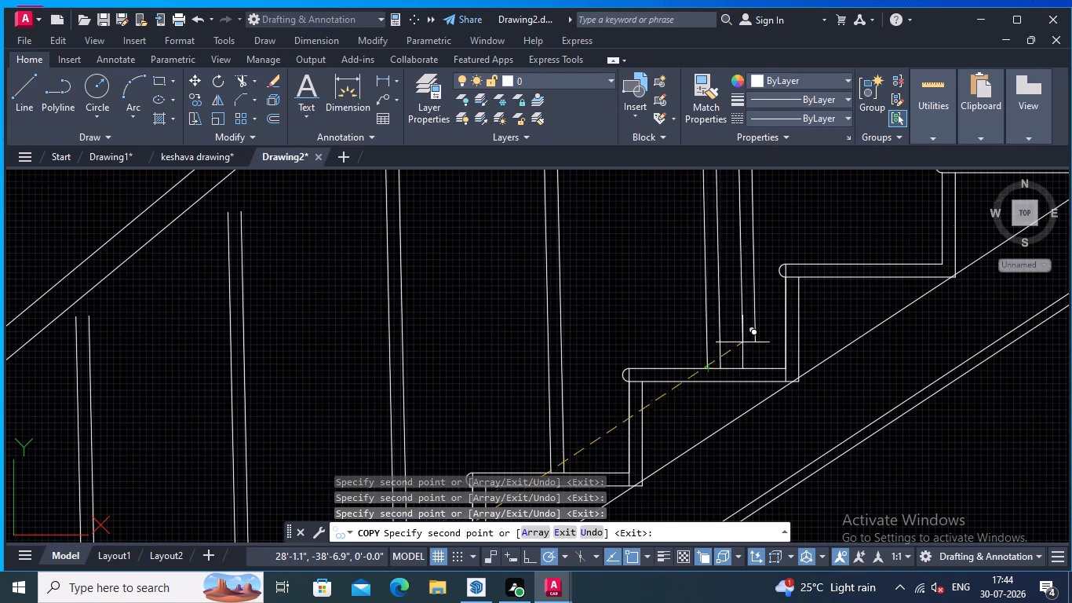
scroll(742, 342, down, 1)
middle_drag(743, 342, 679, 394)
scroll(742, 348, up, 1)
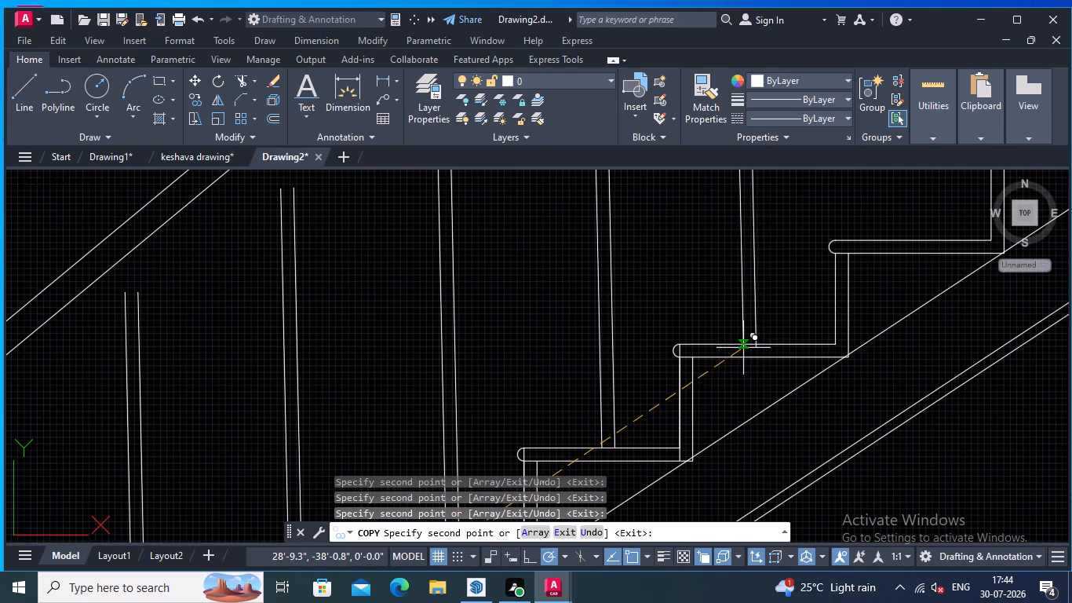
click(761, 346)
Copy the baluster pair to the midpoints of the ninth and tenth treads, up to the landing, and finish copying.
middle_drag(779, 342, 691, 415)
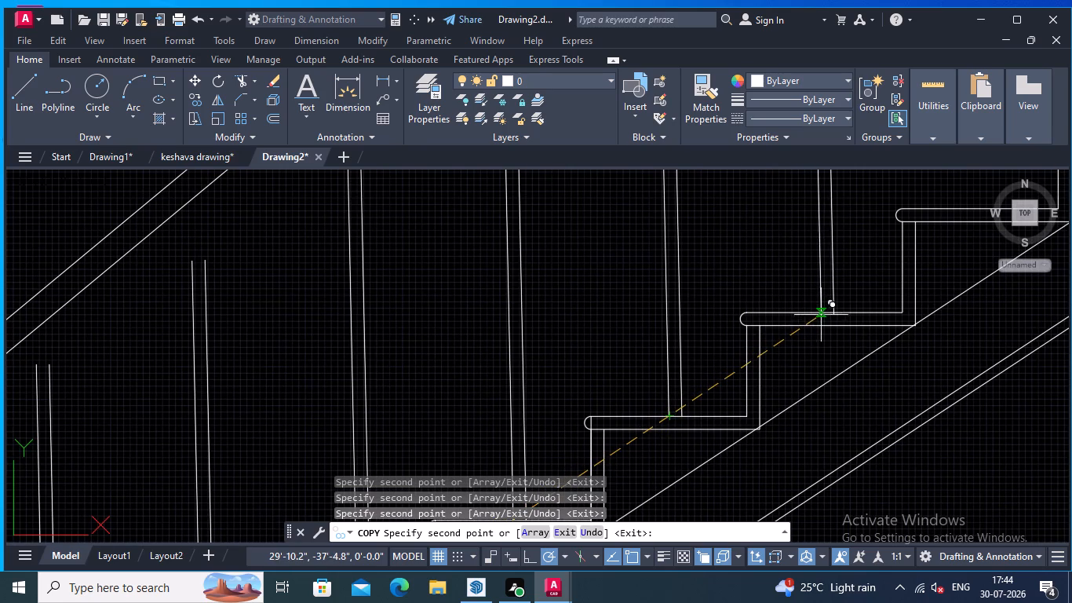
click(824, 311)
scroll(840, 308, down, 1)
middle_drag(844, 308, 773, 378)
scroll(778, 377, down, 2)
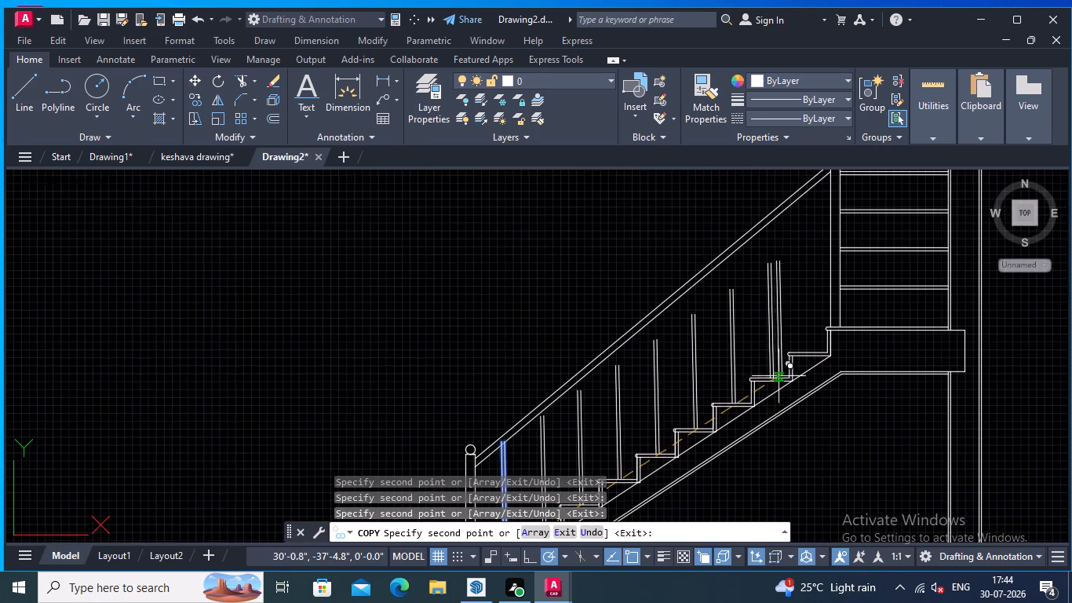
scroll(805, 349, up, 3)
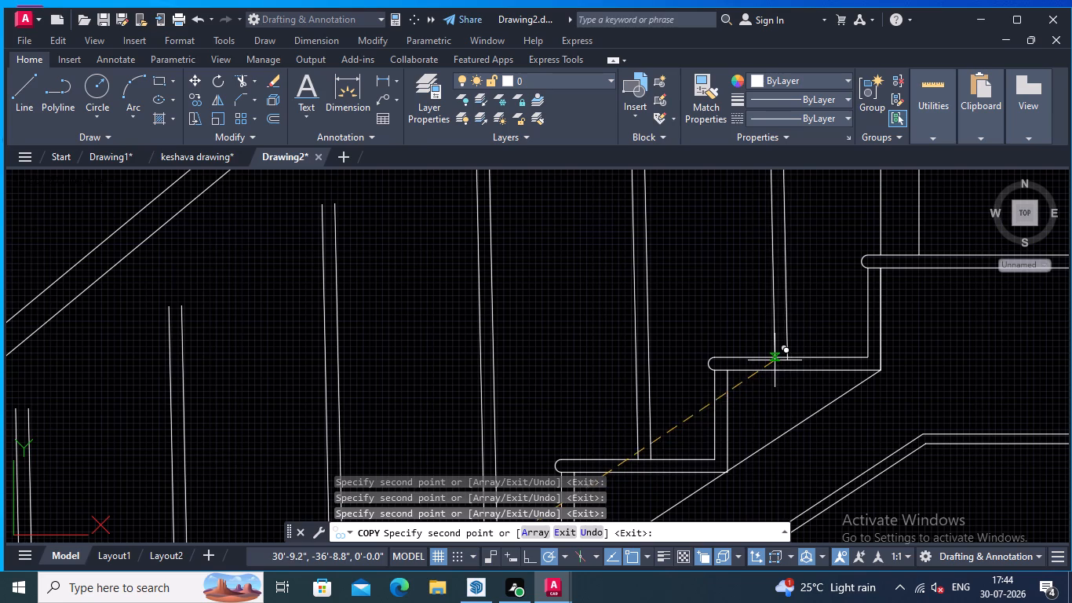
click(796, 356)
scroll(807, 347, down, 2)
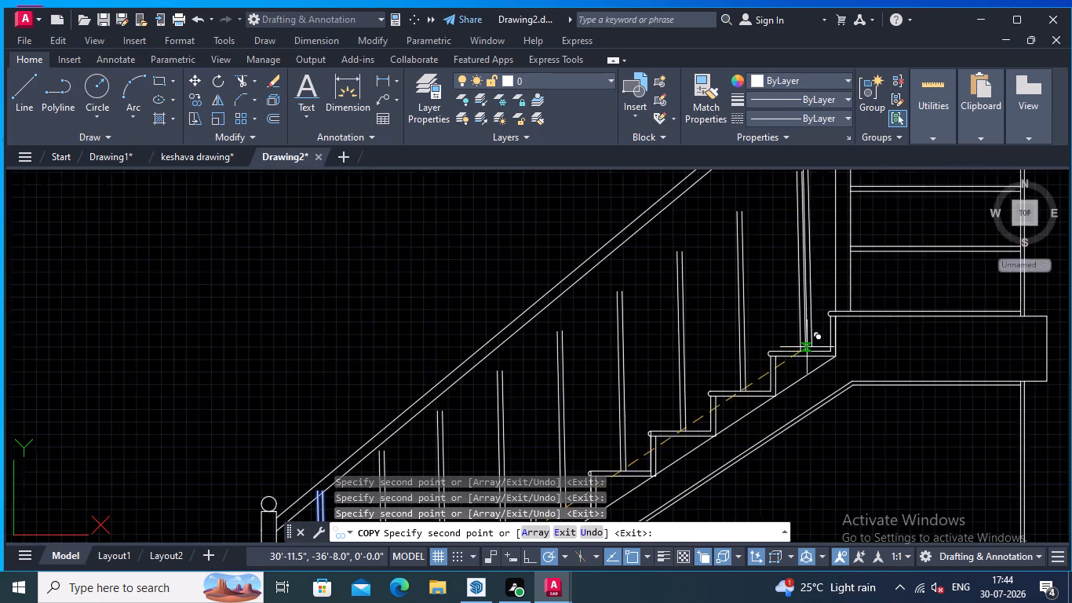
scroll(802, 353, down, 1)
middle_drag(794, 362, 794, 396)
scroll(778, 349, up, 2)
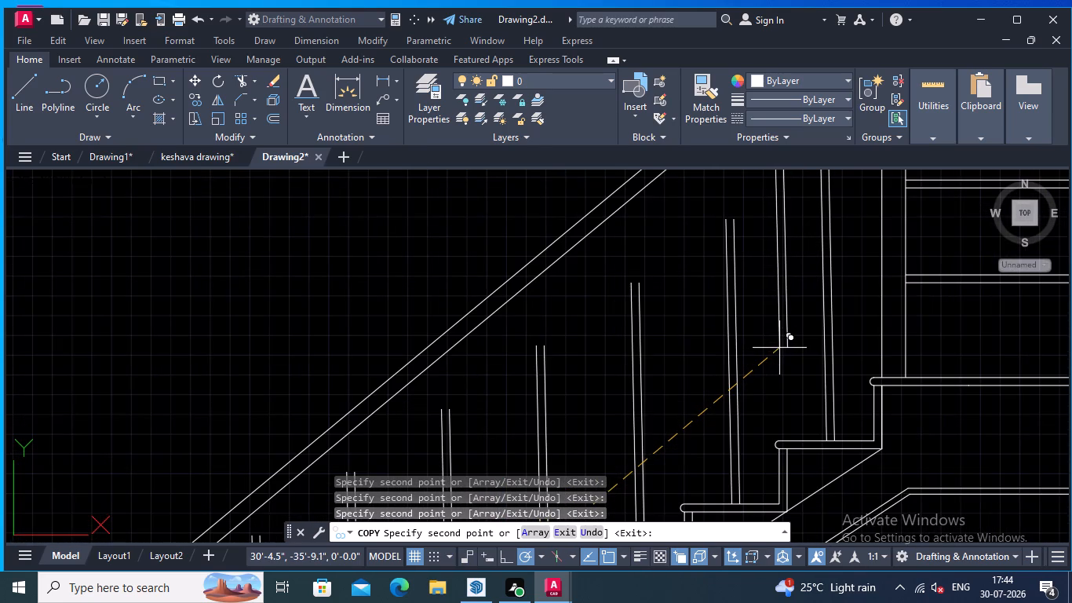
key(Return)
Extend the baluster lines on the fourth, fifth and sixth treads up to the underside of the handrail.
scroll(544, 338, down, 3)
middle_drag(578, 327, 609, 302)
scroll(571, 324, up, 1)
middle_drag(582, 320, 607, 300)
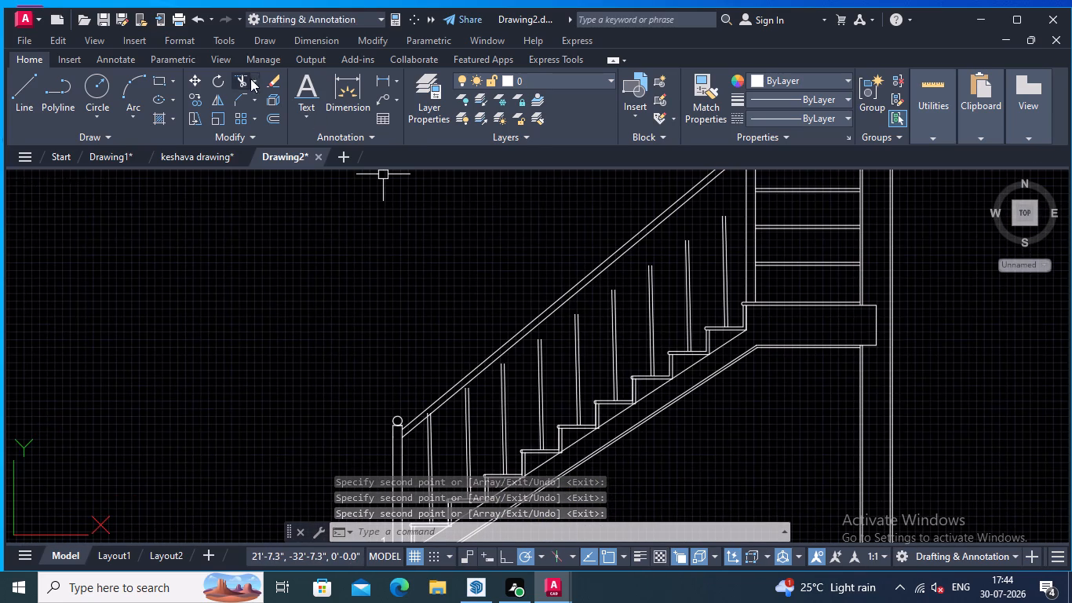
key(e)
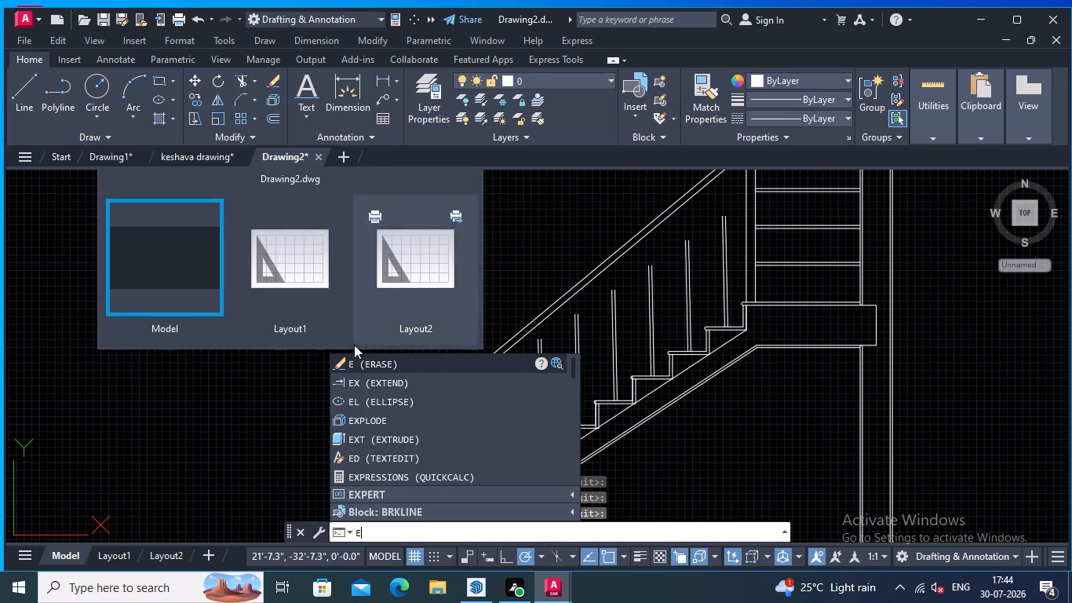
click(347, 383)
middle_drag(512, 411, 535, 386)
click(528, 390)
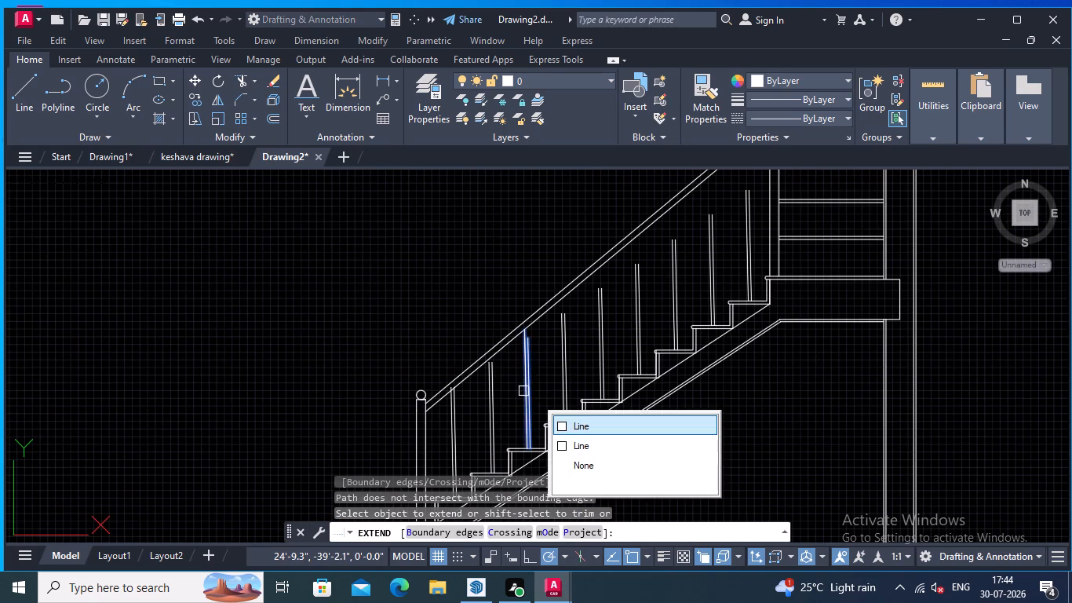
click(523, 391)
scroll(529, 367, up, 1)
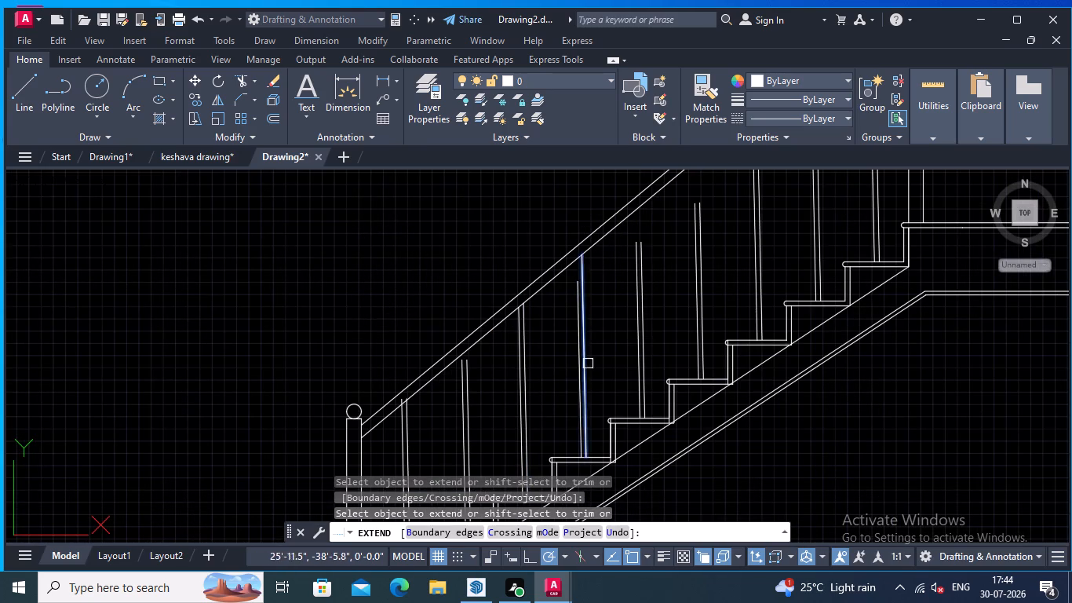
click(596, 371)
click(571, 360)
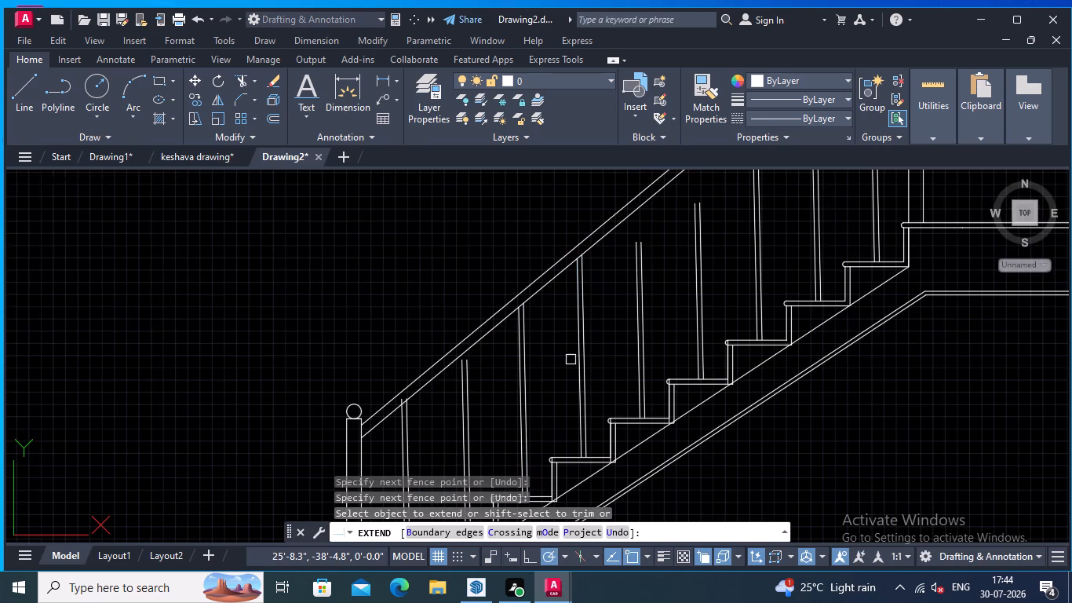
click(666, 338)
click(629, 322)
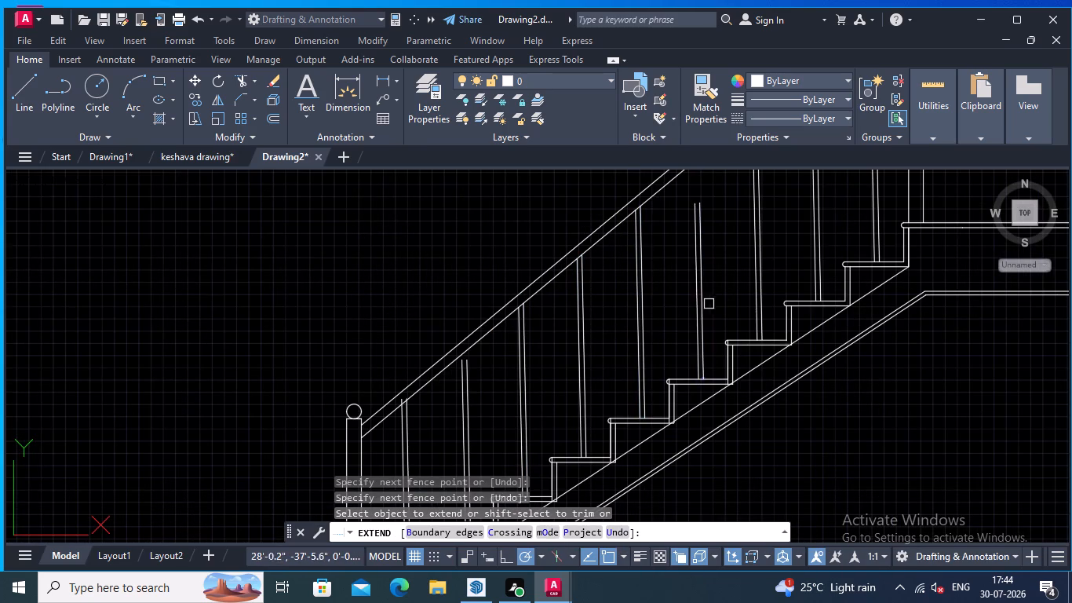
Extend the baluster lines on the seventh, eighth, ninth and tenth treads up to the underside of the handrail.
click(715, 299)
click(669, 293)
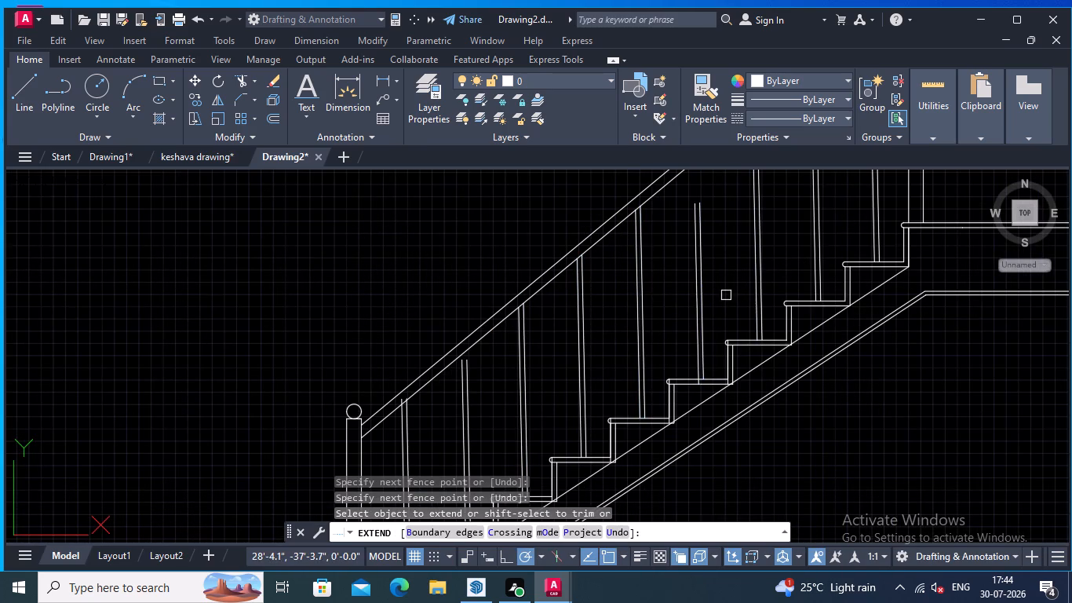
click(726, 296)
click(693, 262)
middle_drag(720, 263, 654, 343)
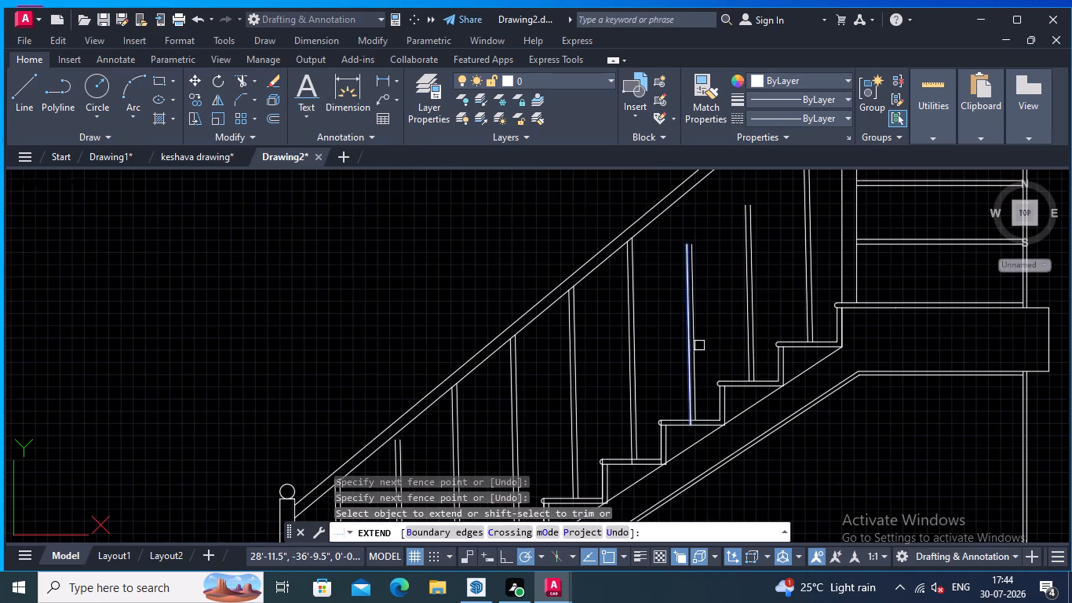
click(716, 345)
click(677, 309)
click(778, 299)
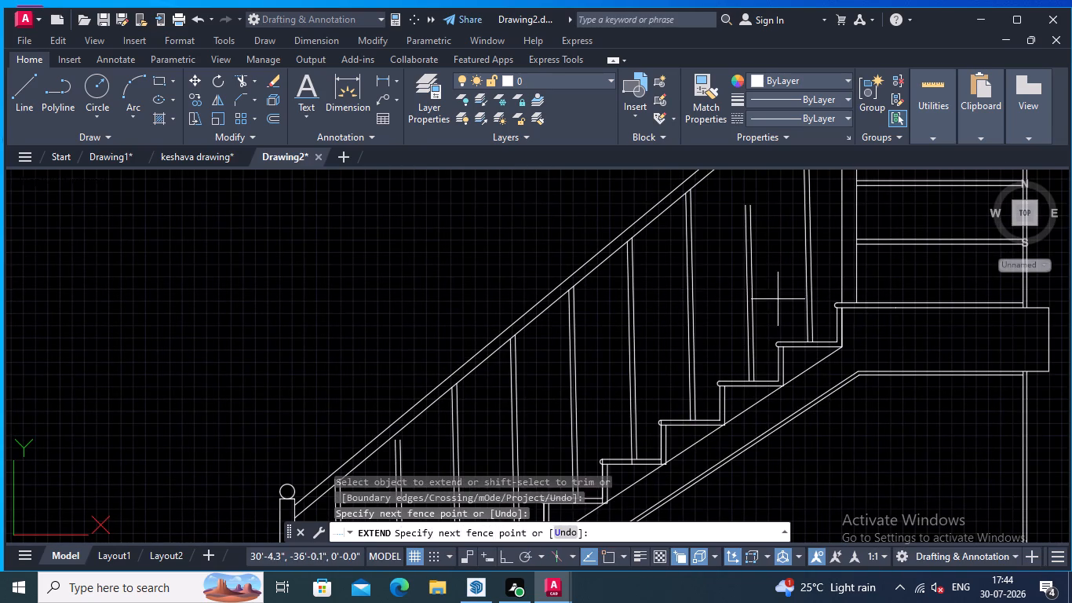
click(739, 277)
scroll(746, 277, down, 1)
middle_drag(747, 280, 655, 340)
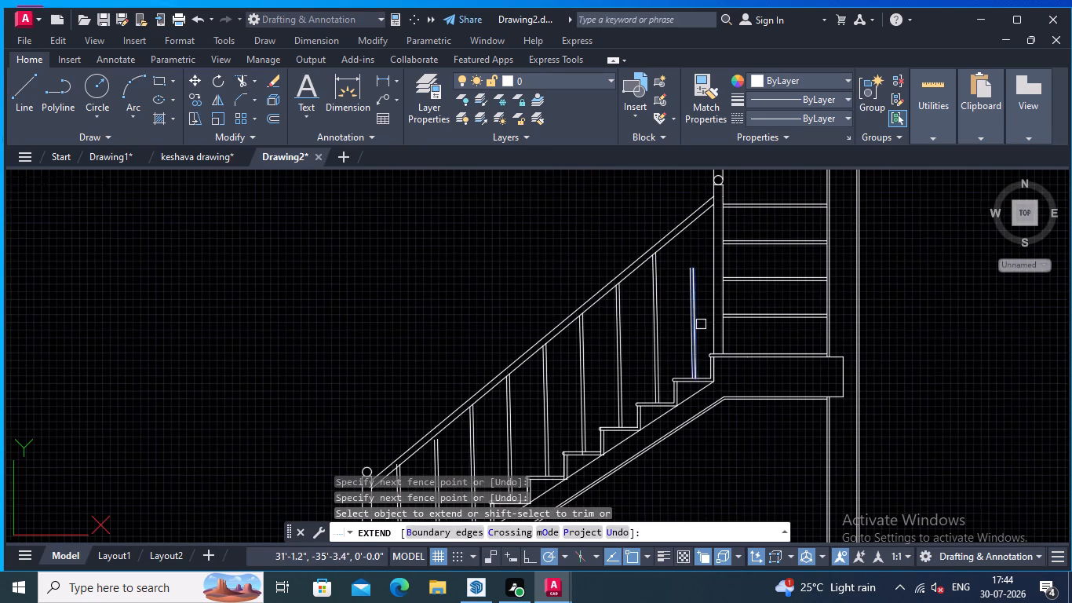
click(702, 323)
click(687, 310)
Extend the two baluster lines on the third tread up to the handrail and finish extending.
scroll(662, 316, down, 2)
middle_drag(656, 324, 675, 301)
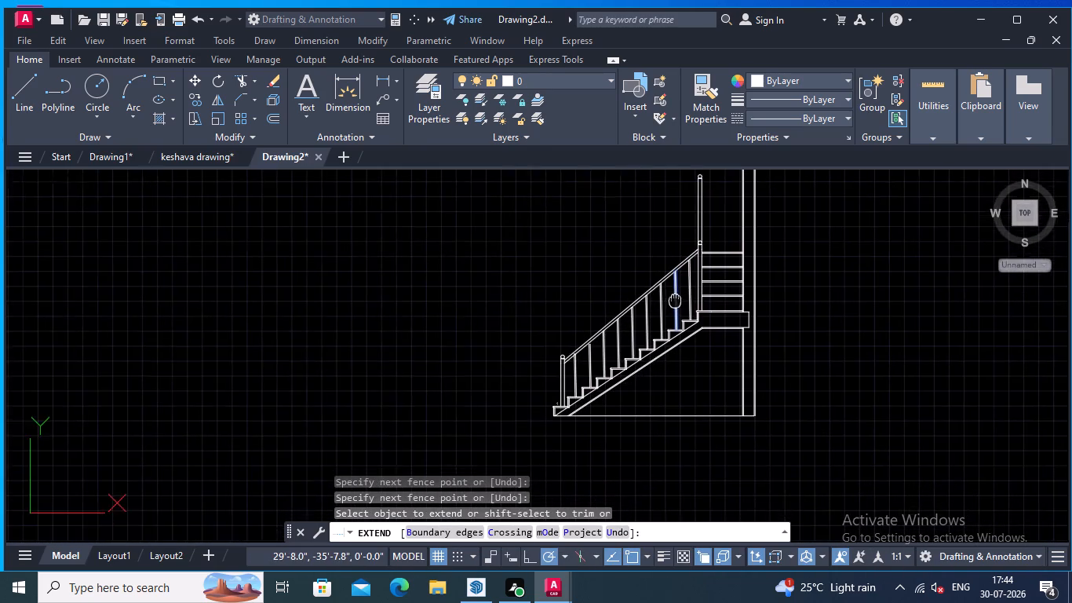
middle_drag(675, 301, 688, 291)
scroll(573, 364, up, 3)
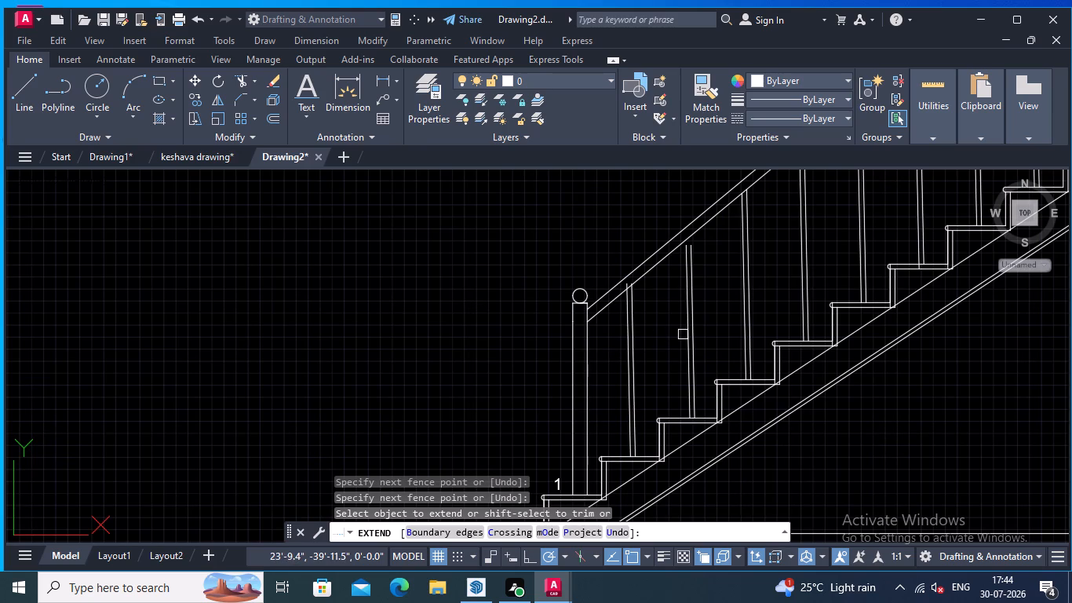
click(710, 341)
click(680, 330)
click(703, 333)
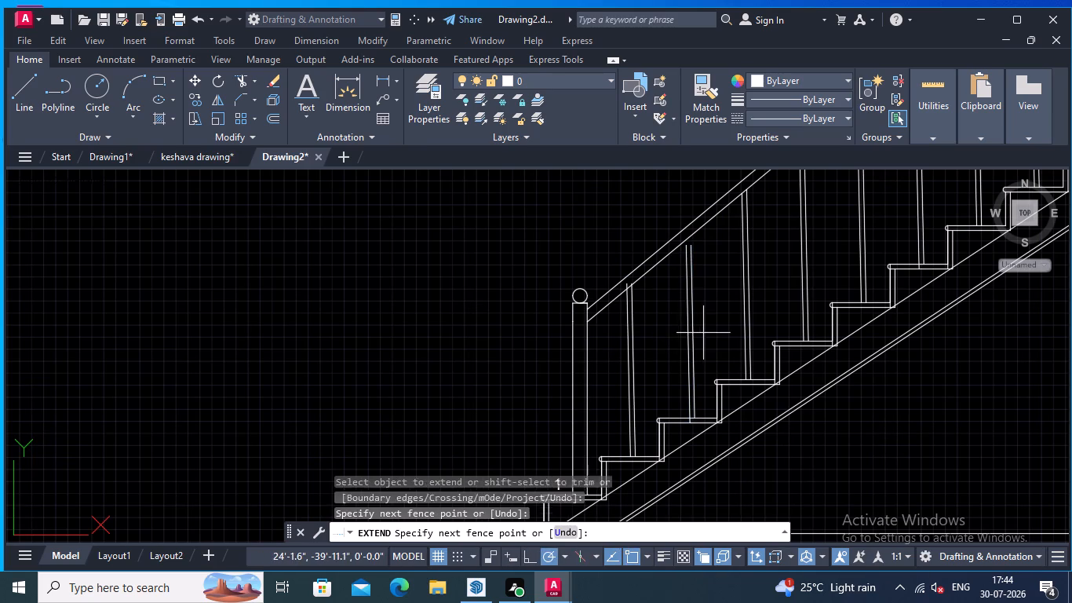
click(680, 315)
middle_drag(662, 353, 676, 344)
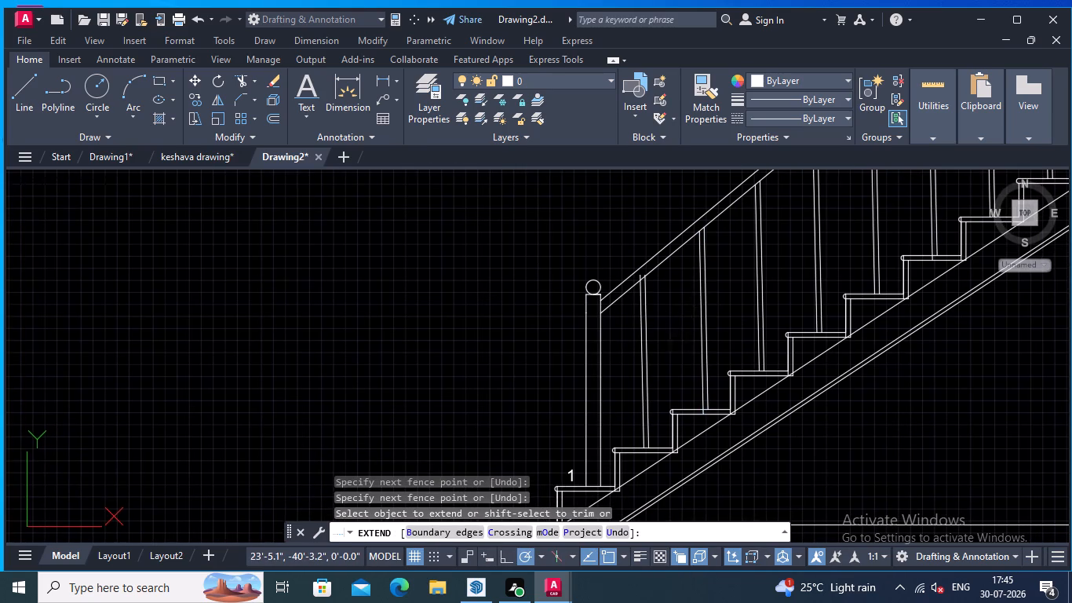
scroll(694, 364, up, 1)
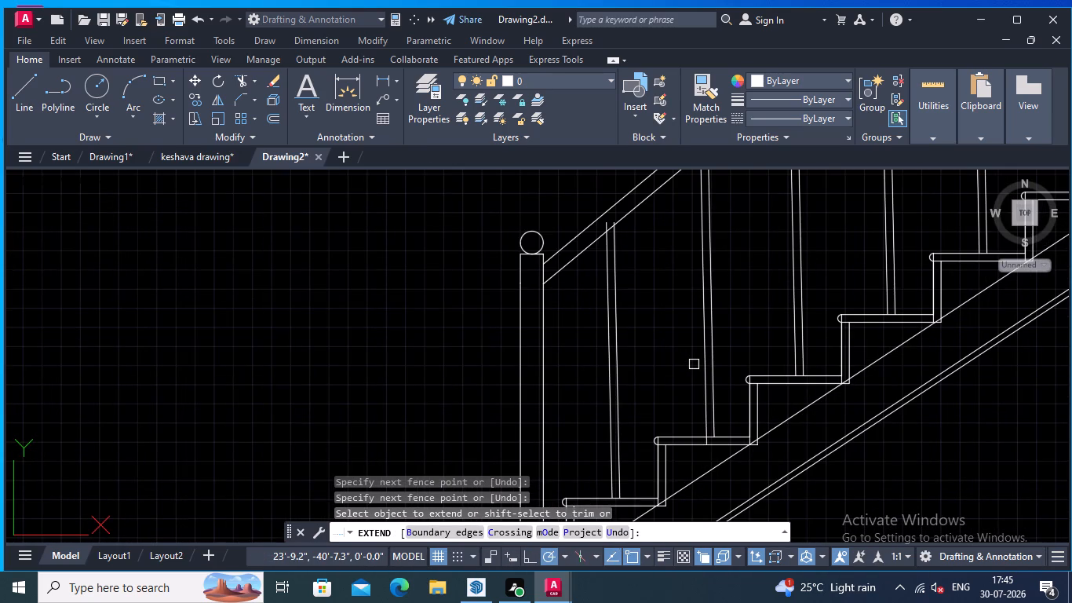
key(Escape)
Trim the ends of the second-tread baluster lines that project past the underside of the handrail.
text(TR)
key(Return)
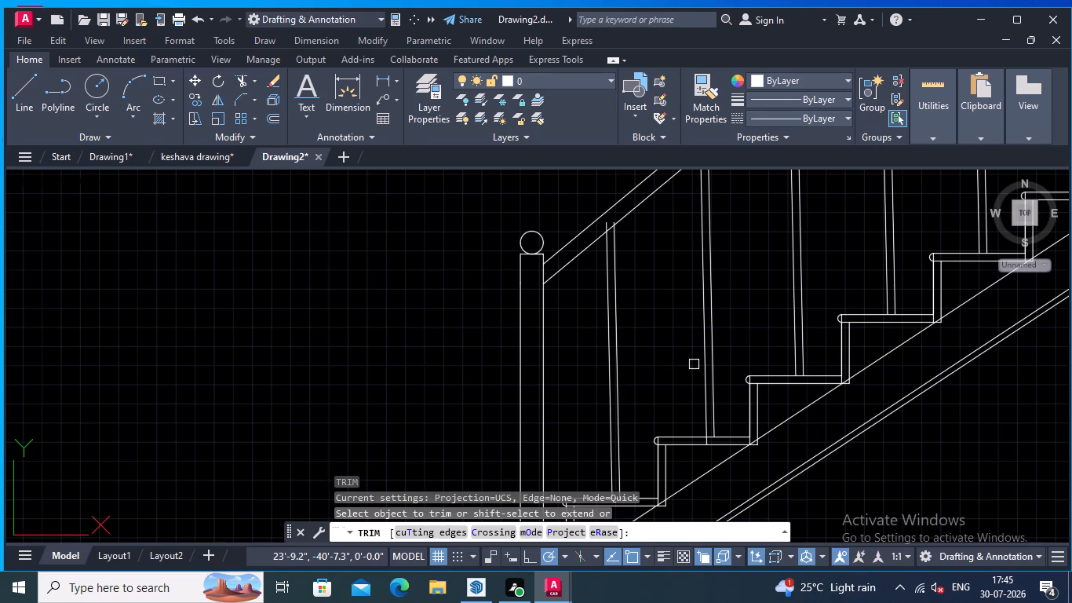
scroll(592, 232, up, 2)
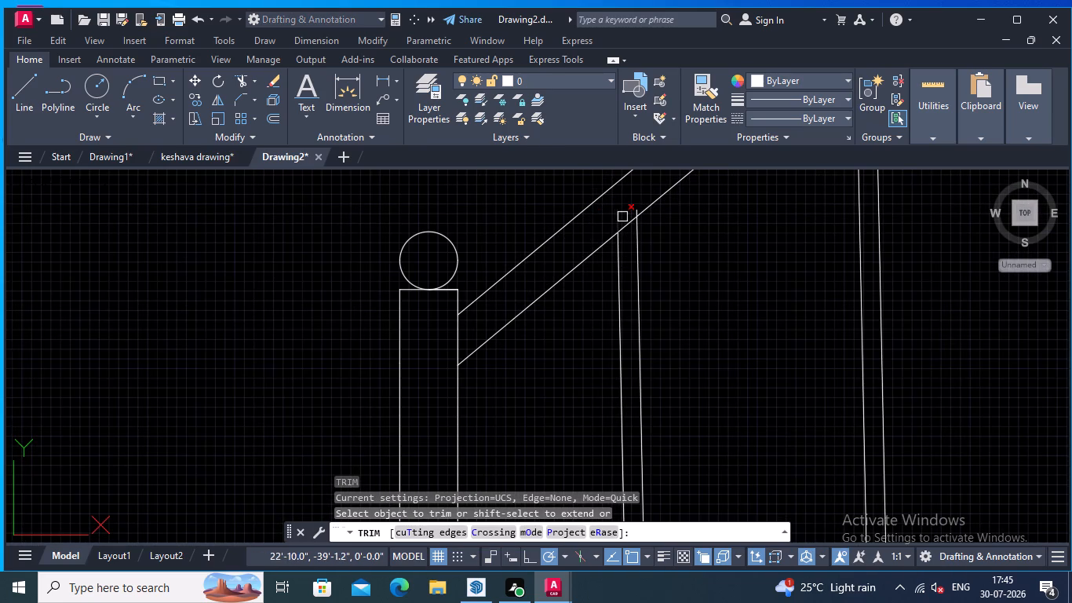
click(618, 217)
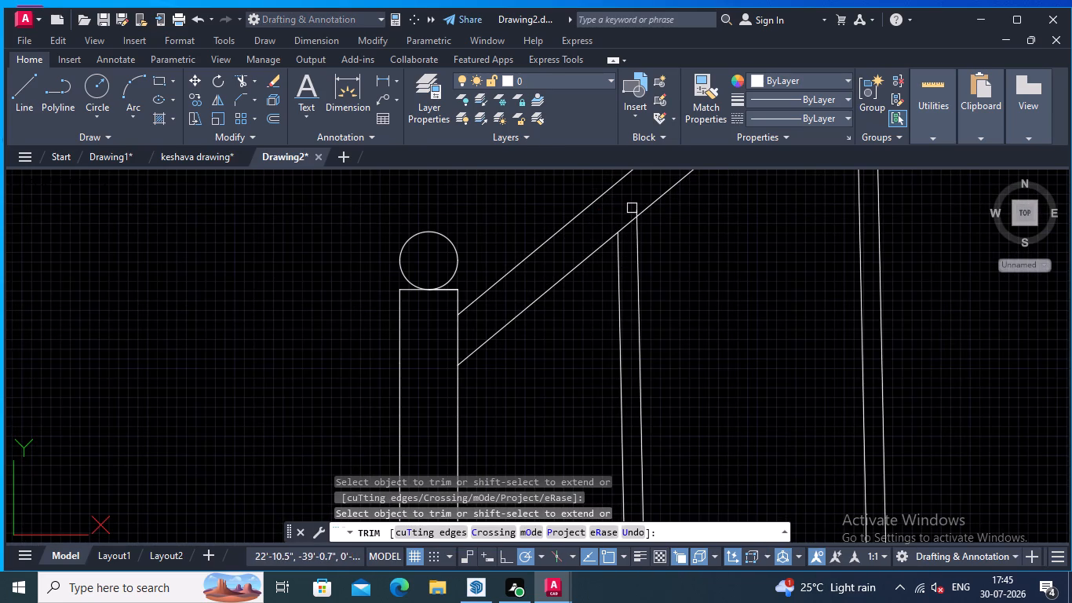
click(634, 208)
Trim the piece of baluster line that runs through the thickness of the third tread.
scroll(642, 275, down, 1)
middle_click(641, 329)
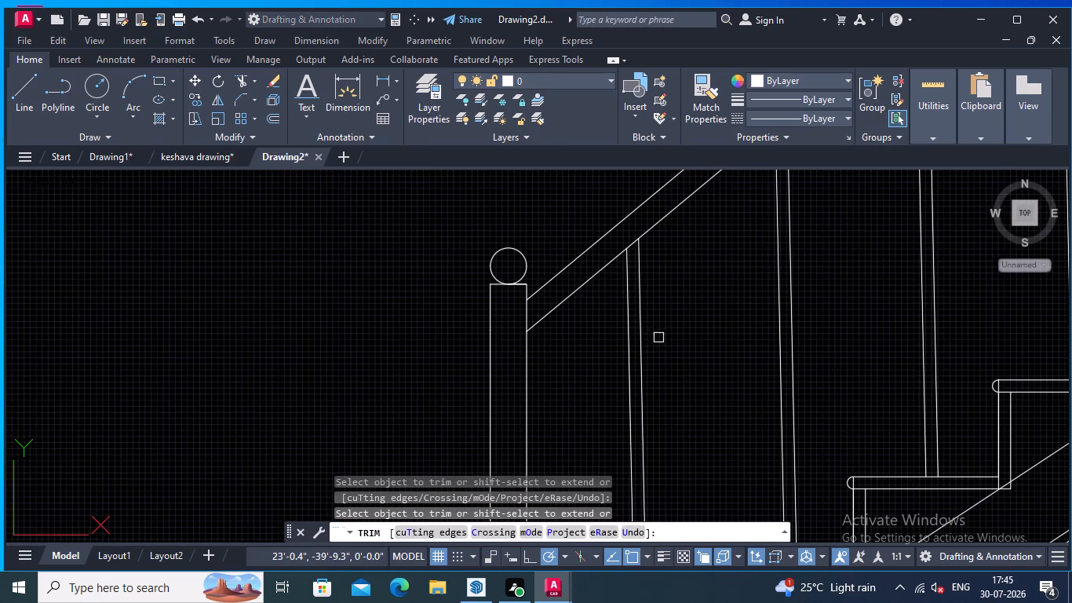
middle_drag(673, 359, 478, 129)
scroll(610, 349, up, 2)
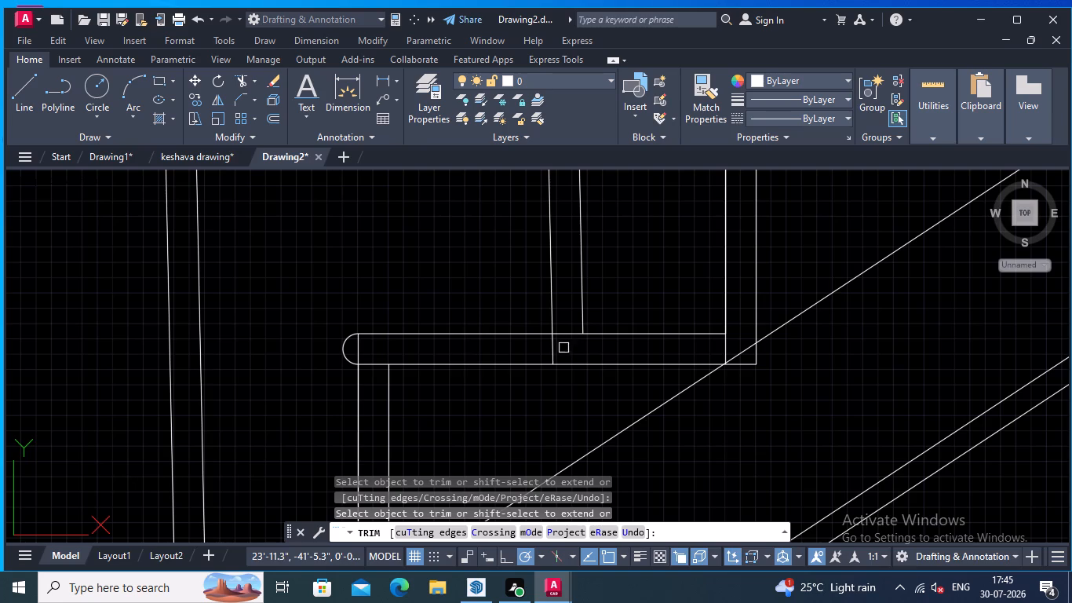
click(556, 354)
Inspect the balusters along the flight from the first step to the landing for untrimmed ends, and finish trimming.
scroll(565, 356, down, 2)
middle_drag(547, 389, 597, 346)
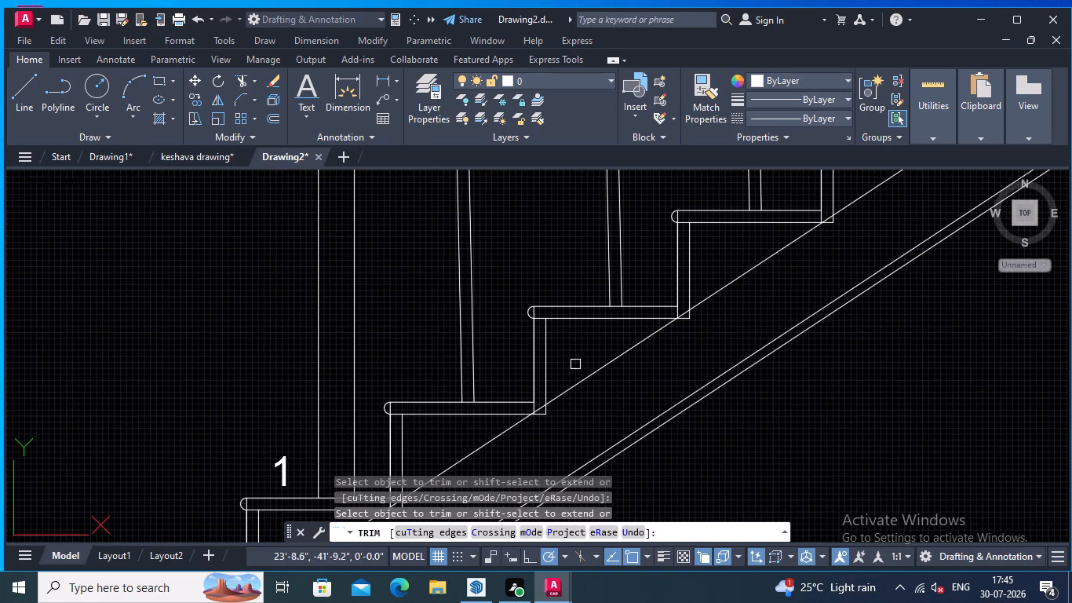
middle_drag(567, 354, 567, 370)
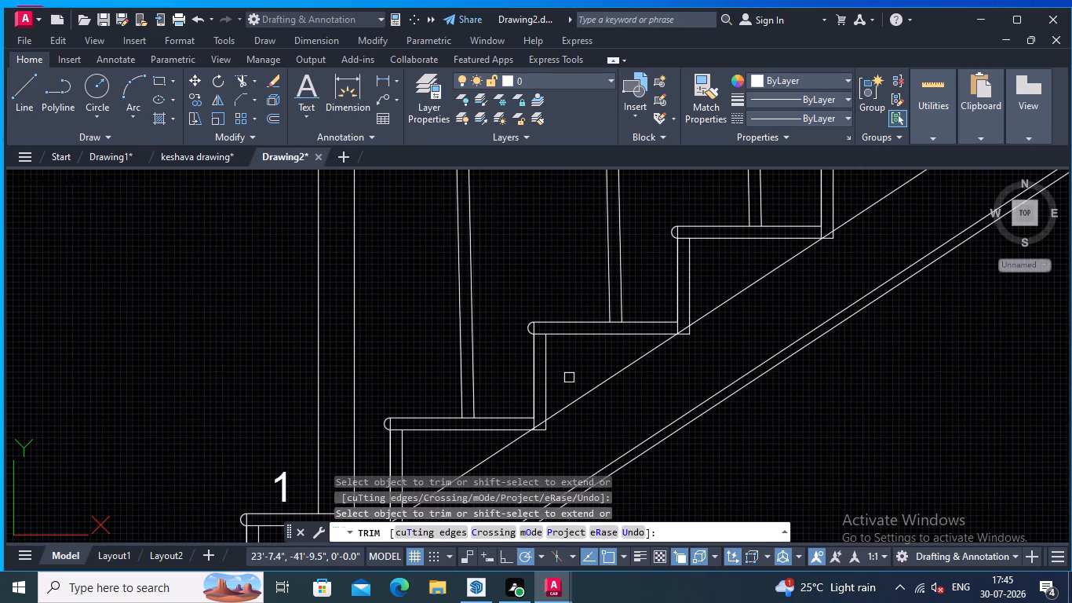
middle_drag(565, 382, 560, 308)
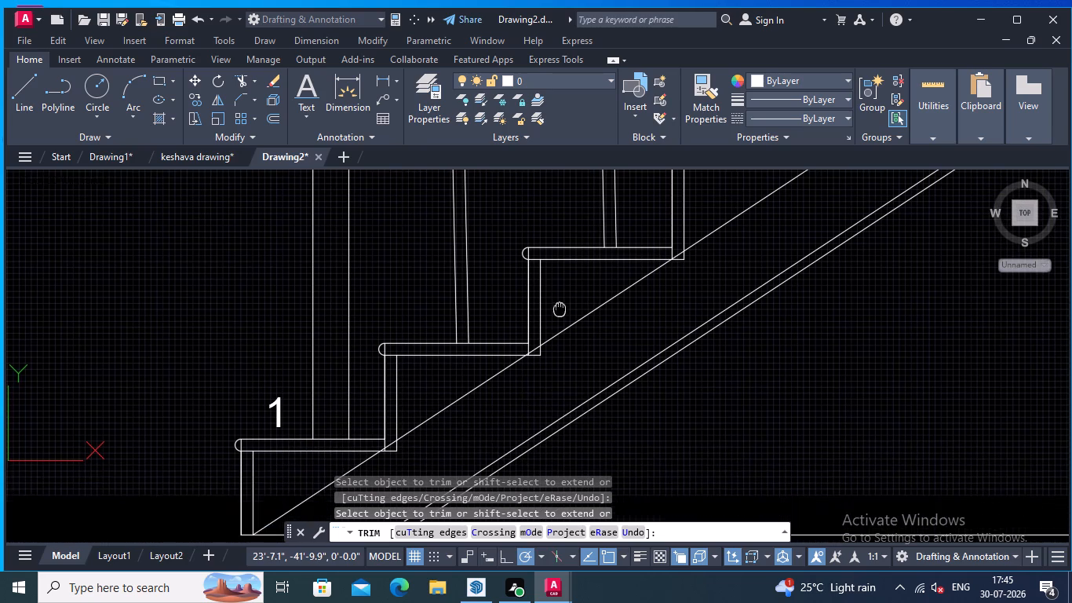
middle_drag(560, 340, 579, 319)
scroll(575, 381, down, 2)
middle_drag(576, 375, 567, 384)
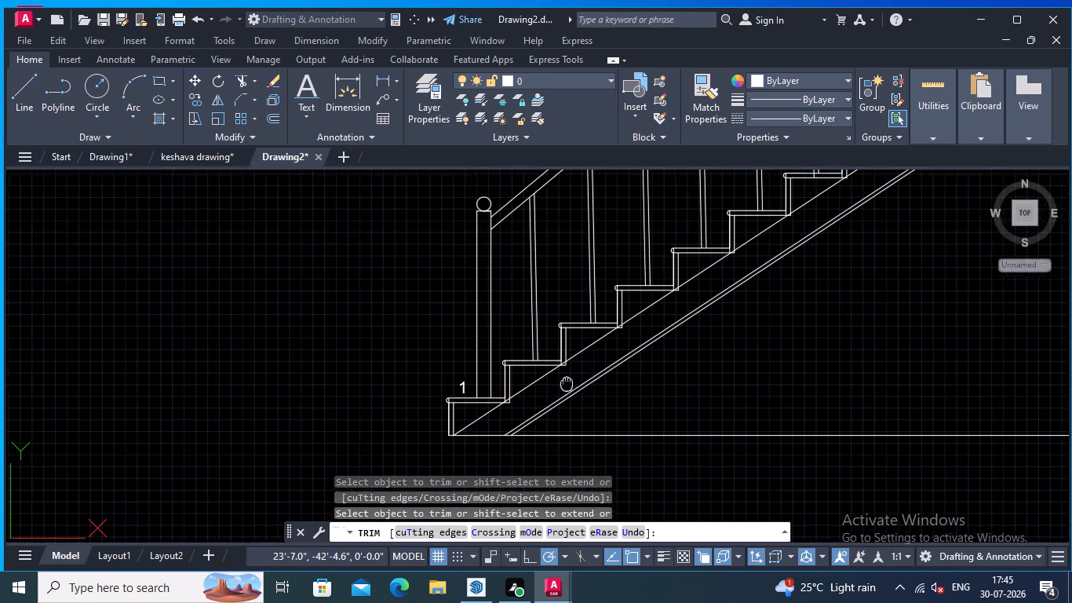
middle_drag(567, 384, 525, 429)
scroll(563, 379, up, 2)
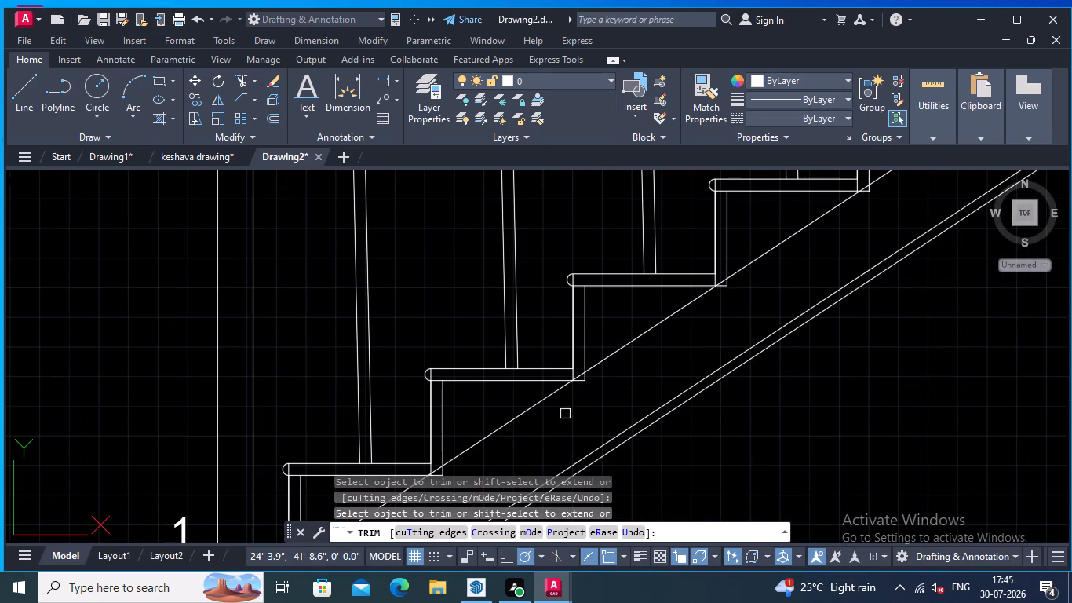
middle_drag(565, 414, 567, 428)
scroll(629, 364, down, 2)
middle_drag(625, 367, 560, 457)
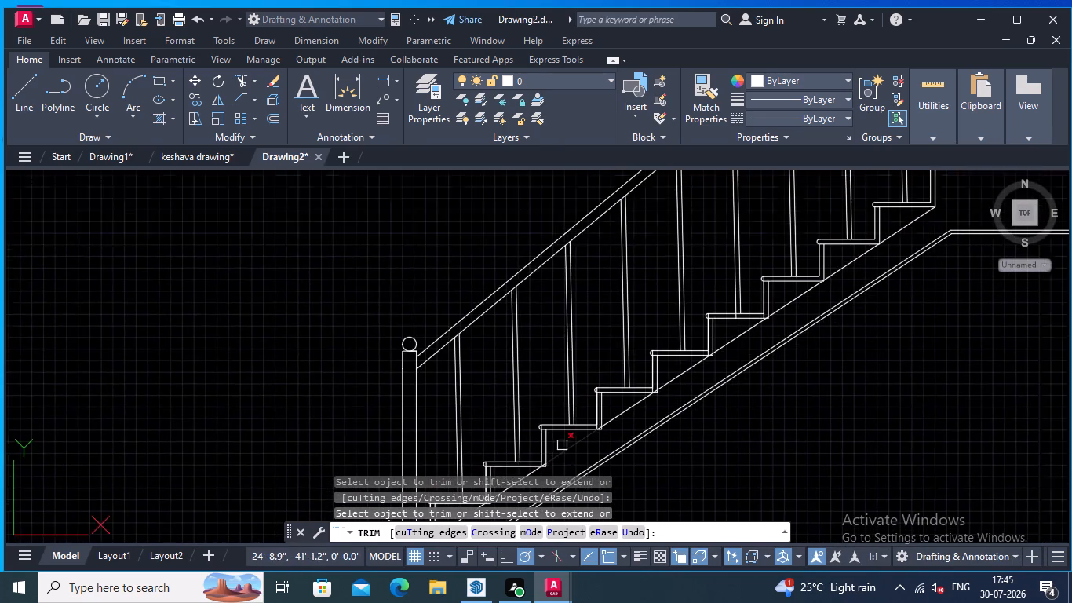
scroll(607, 327, down, 1)
middle_drag(589, 324, 504, 412)
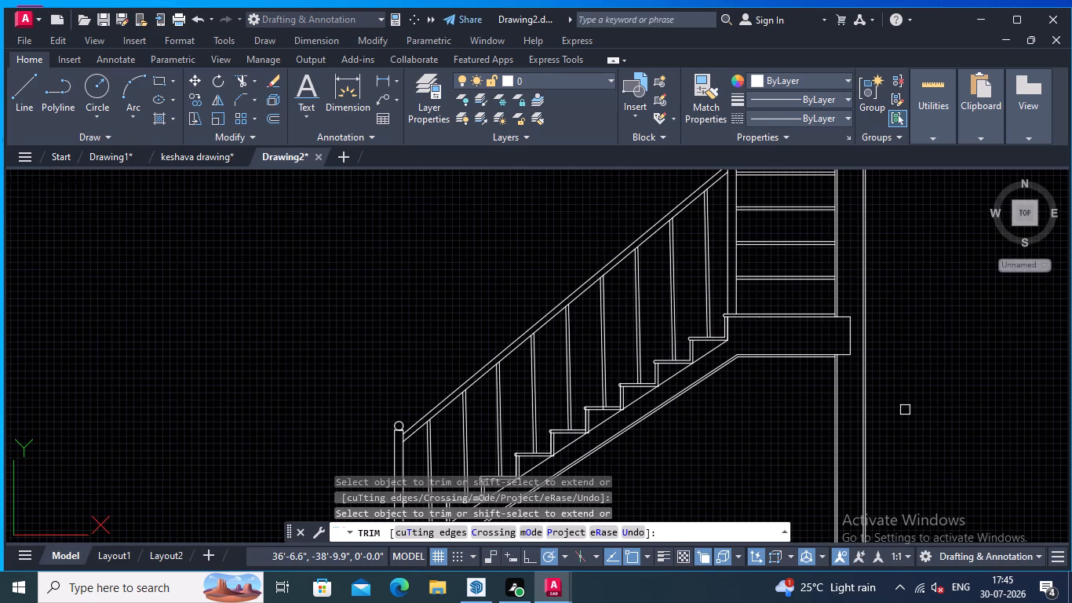
scroll(870, 391, down, 1)
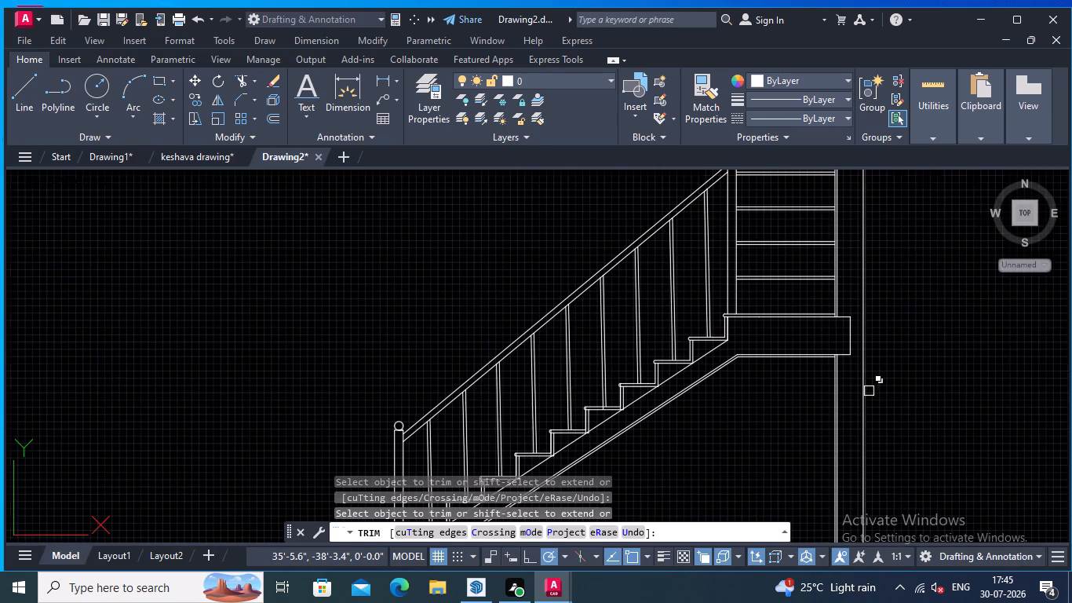
scroll(869, 391, down, 1)
middle_drag(918, 380, 842, 360)
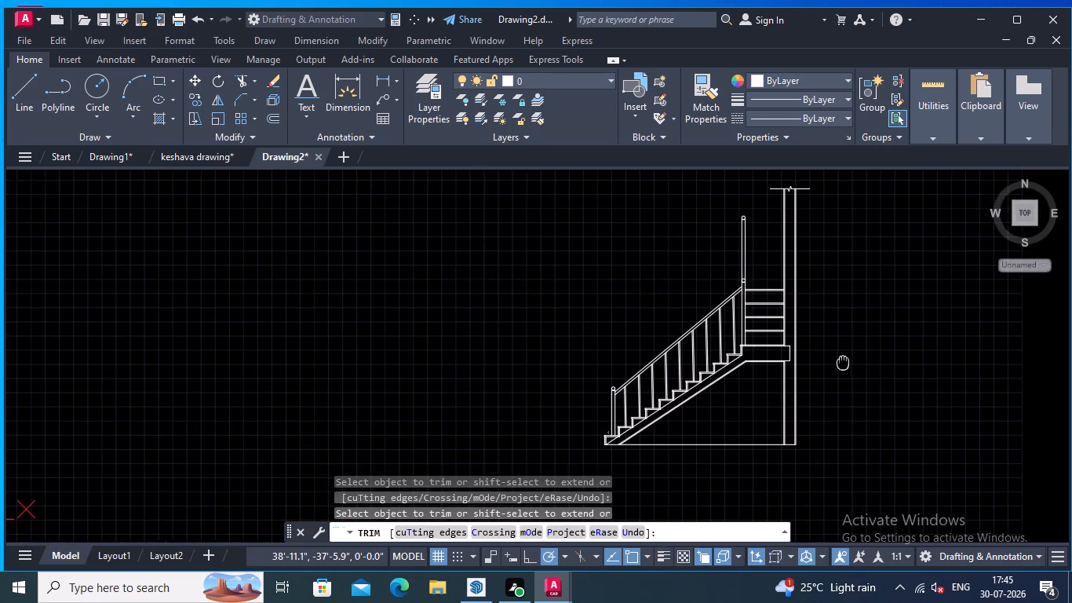
middle_drag(842, 360, 838, 349)
scroll(814, 354, up, 2)
middle_drag(833, 331, 837, 323)
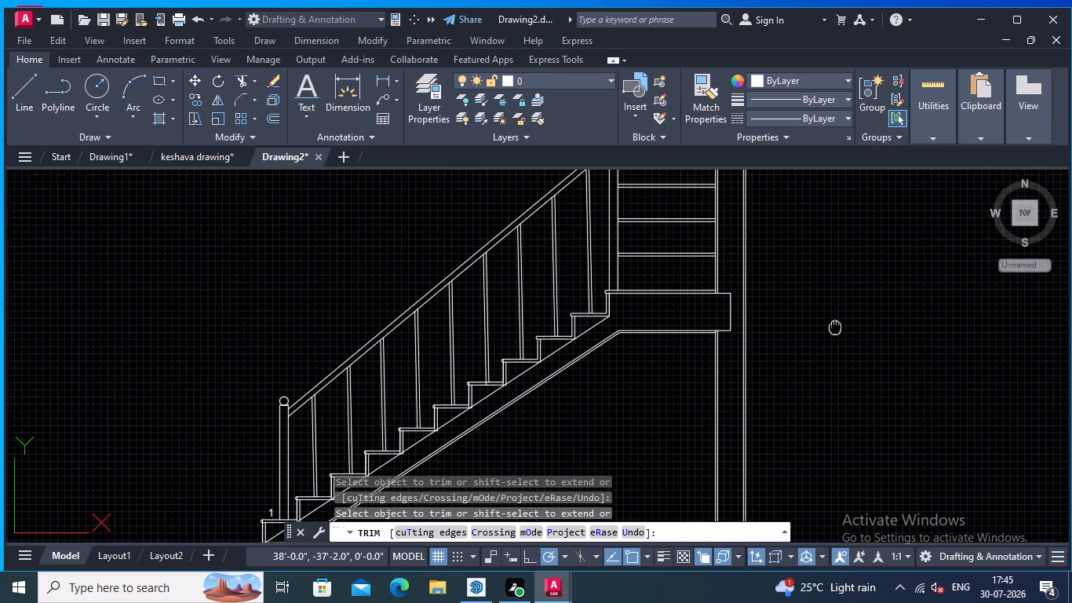
middle_drag(837, 323, 859, 257)
key(Return)
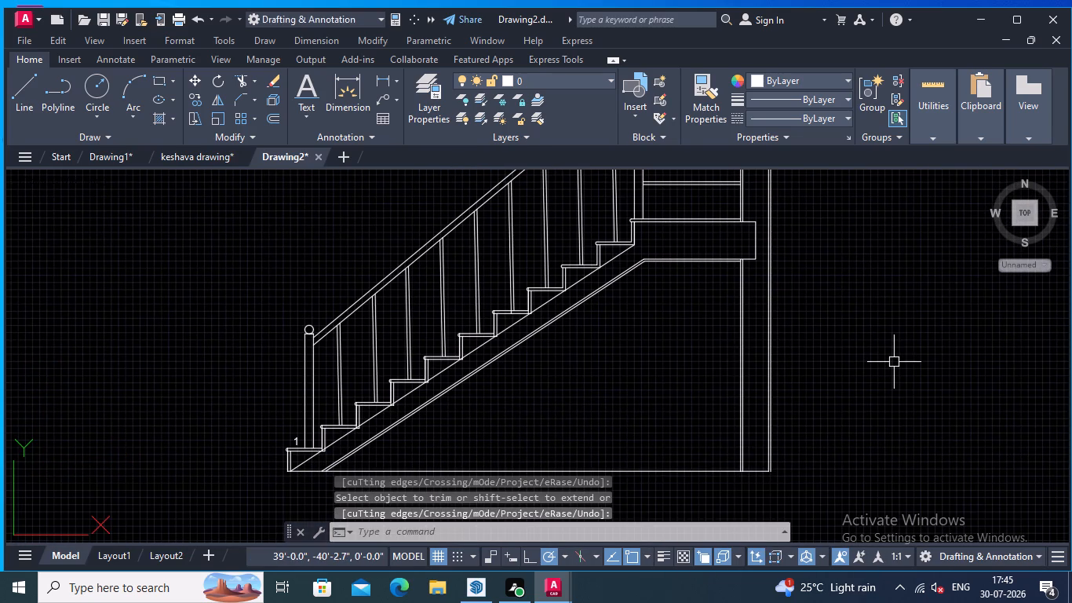
Copy the step number 1 from above the first tread to the same spot above the second tread.
middle_drag(9, 470, 101, 423)
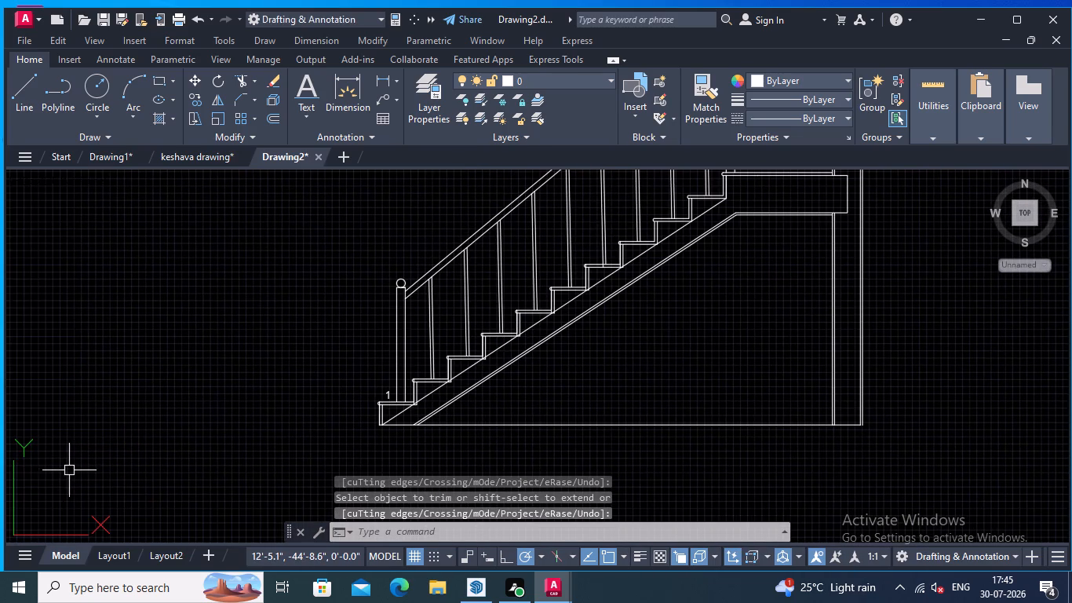
middle_drag(69, 470, 101, 454)
scroll(215, 439, up, 1)
middle_drag(216, 437, 148, 478)
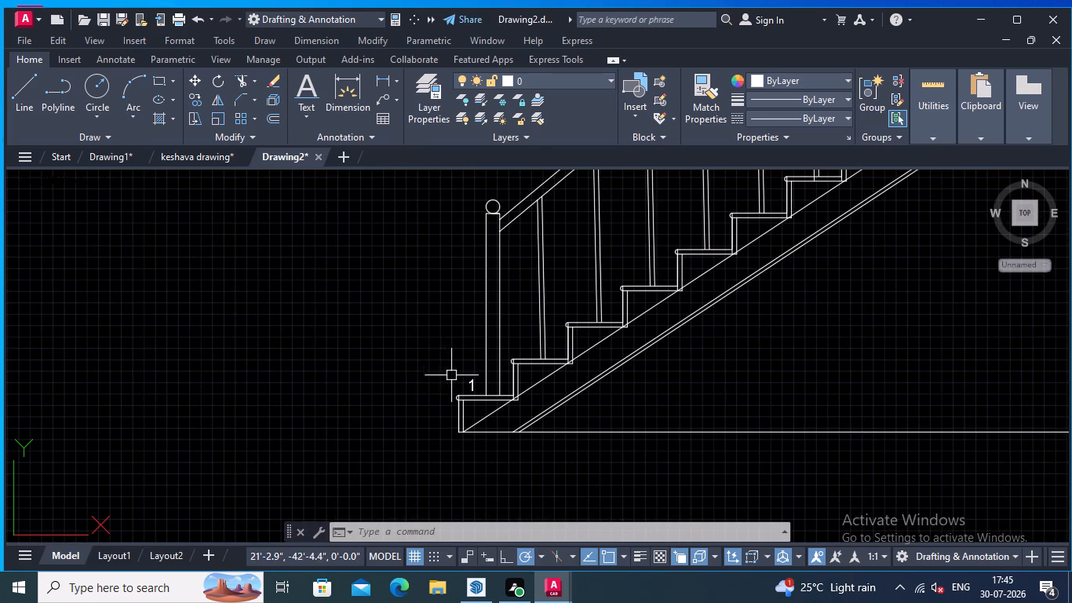
scroll(460, 380, up, 2)
click(478, 389)
right_click(440, 358)
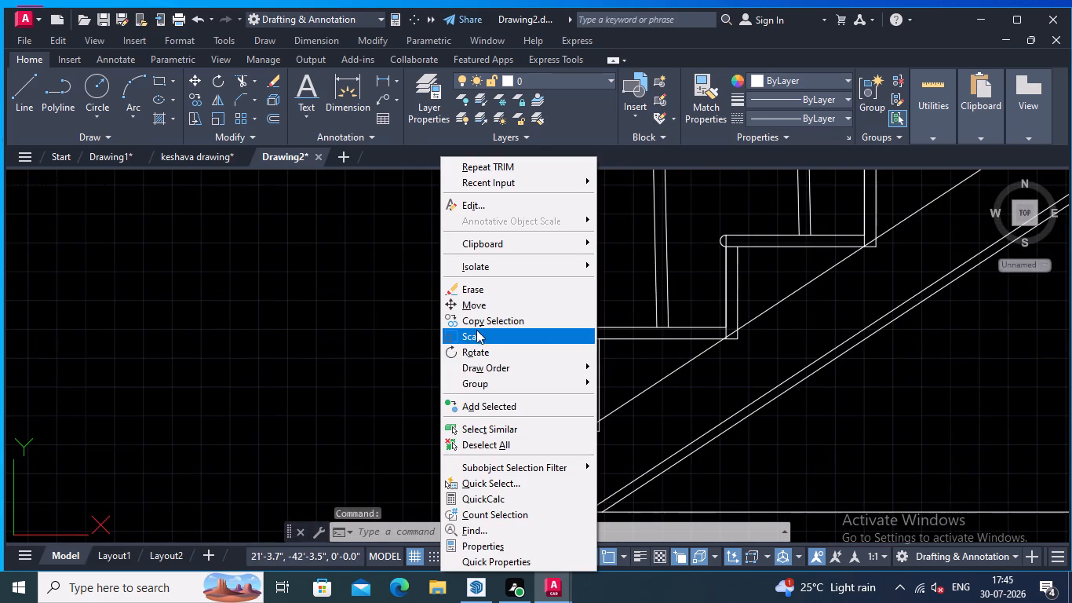
click(472, 320)
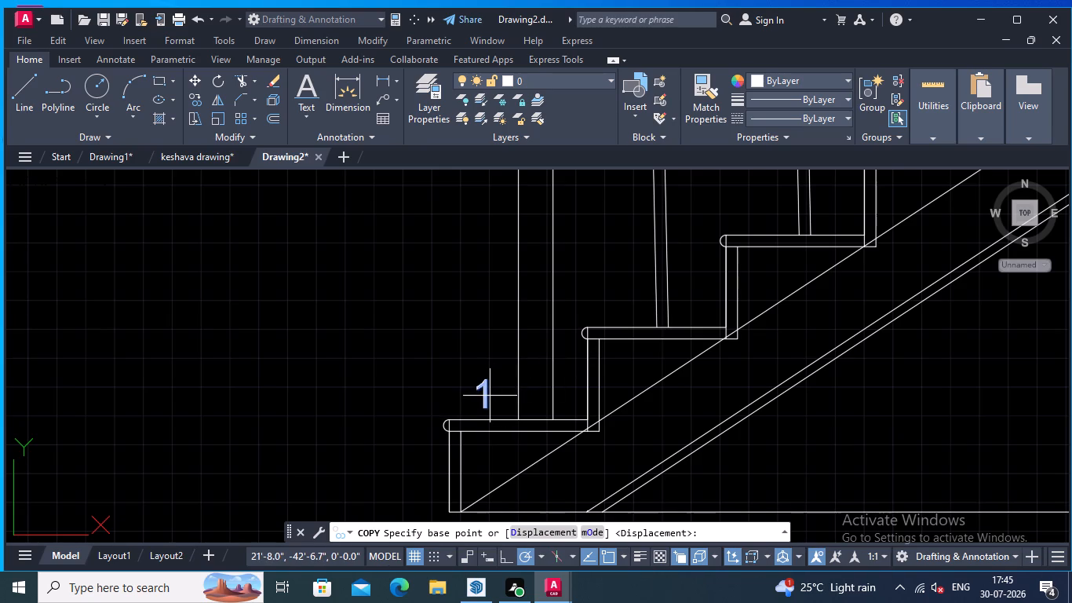
click(486, 396)
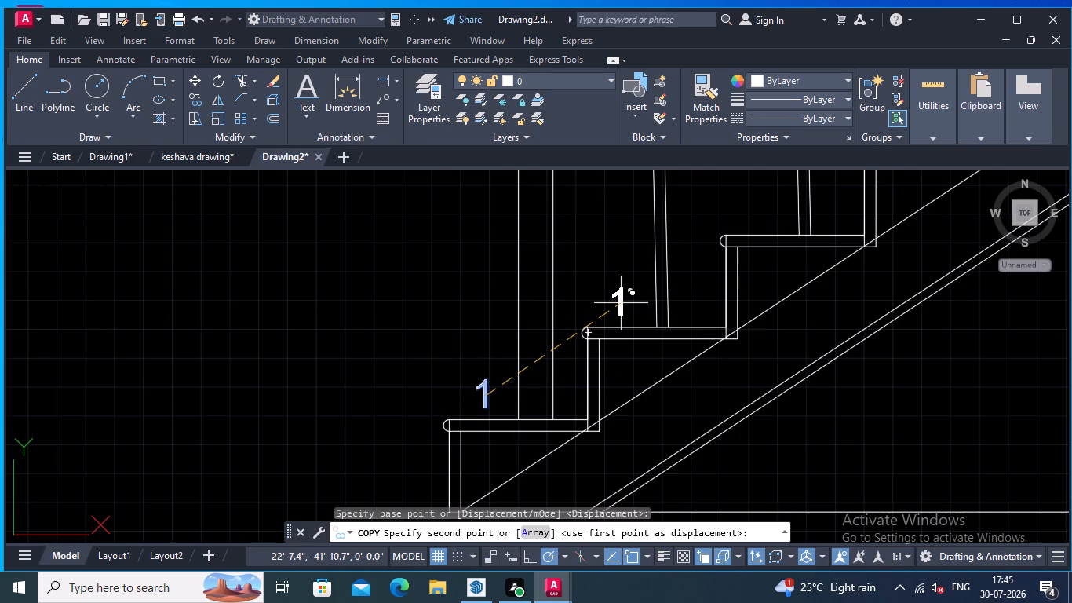
click(621, 303)
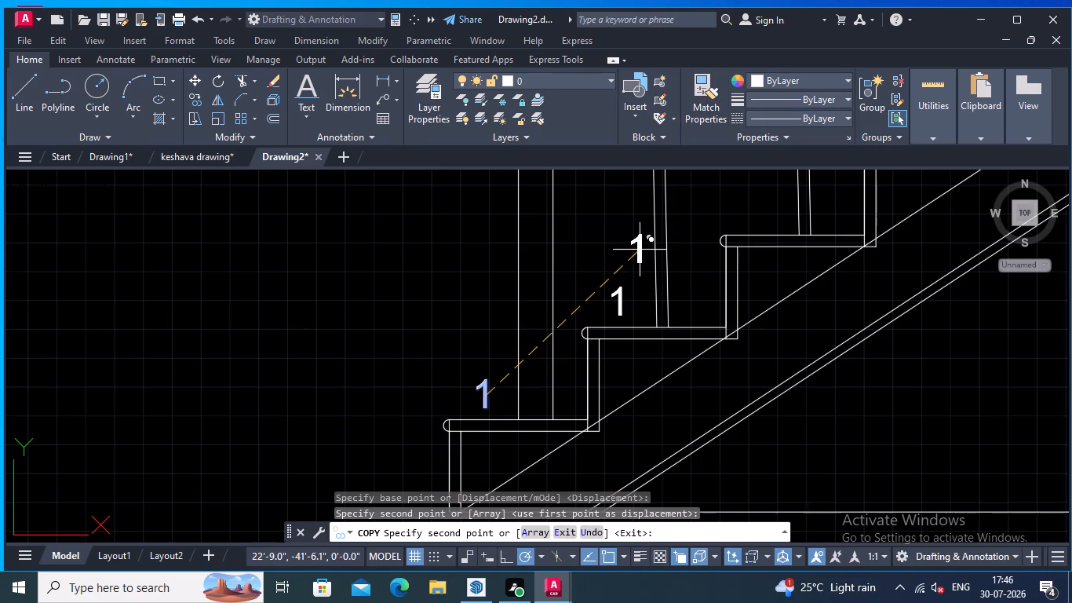
Place further copies of the number 1 above the third, fourth and fifth treads, near each nosing.
middle_drag(640, 250, 557, 272)
scroll(625, 257, down, 1)
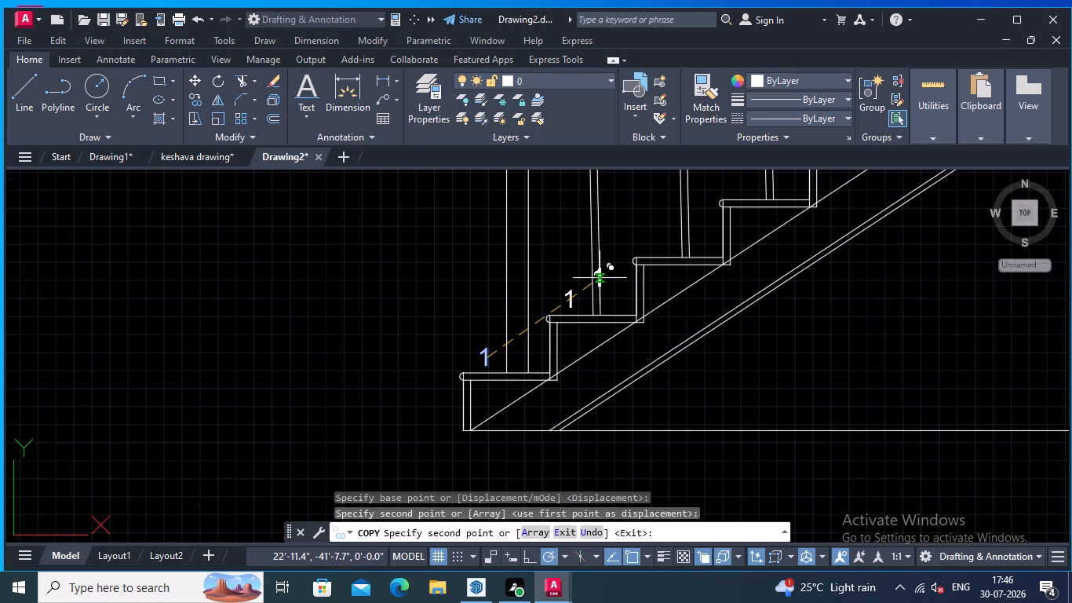
middle_drag(634, 275, 581, 301)
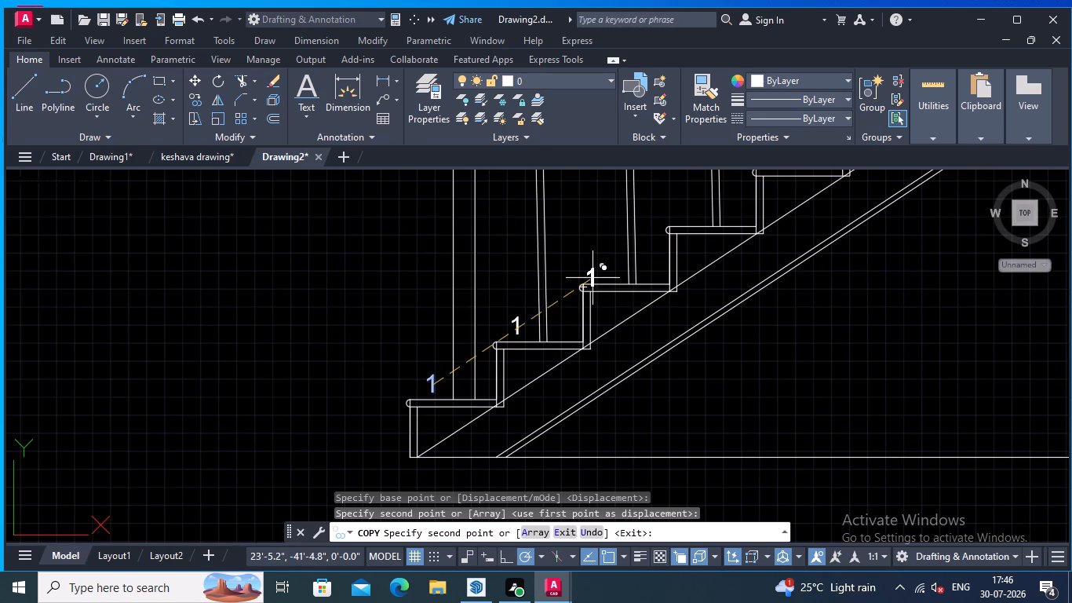
middle_drag(586, 268, 520, 268)
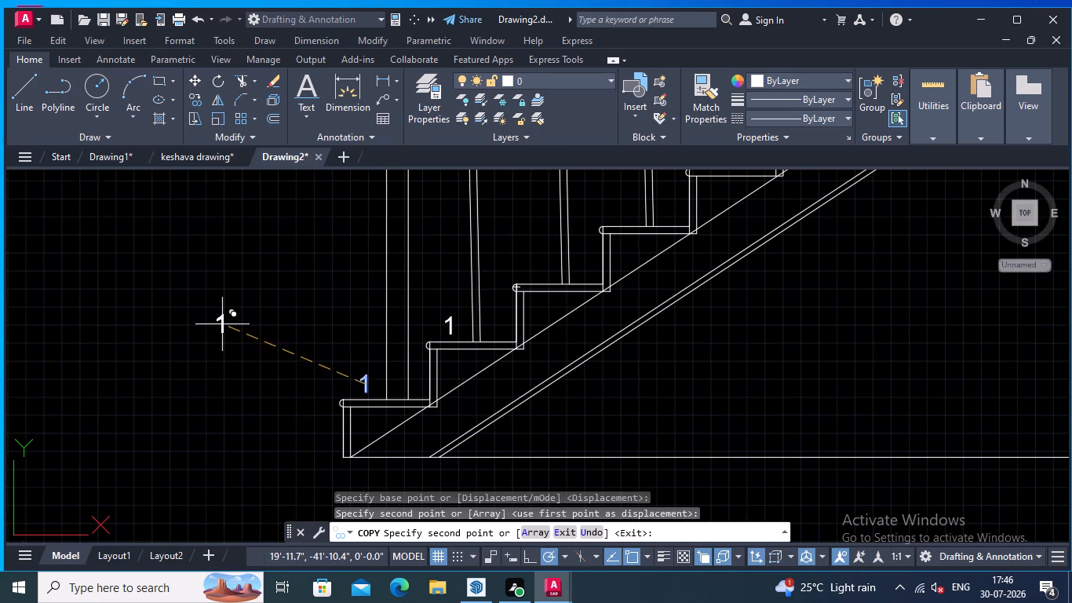
middle_drag(393, 300, 223, 345)
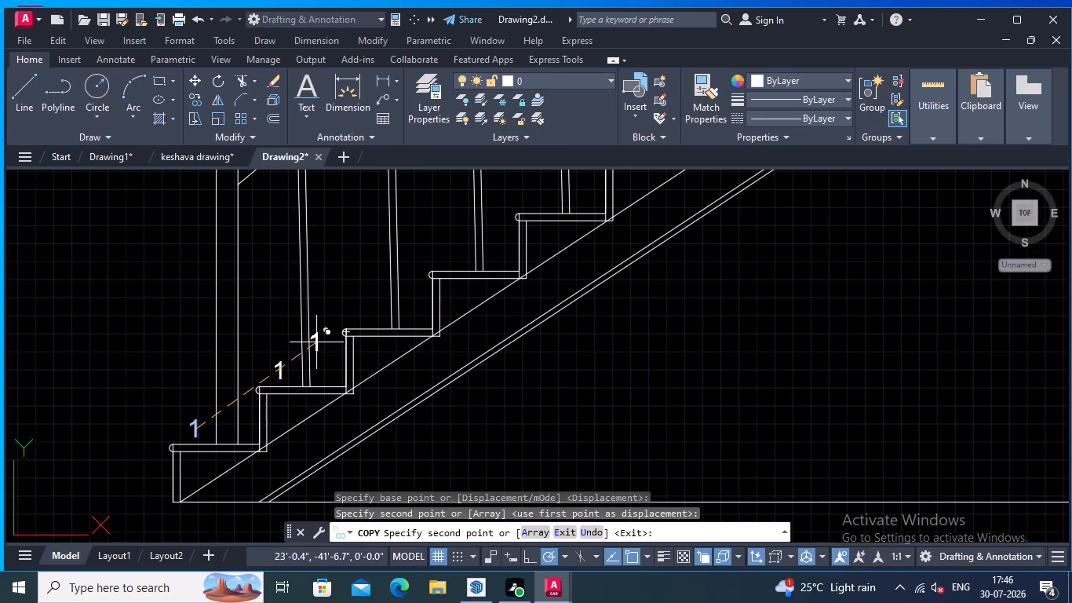
click(370, 312)
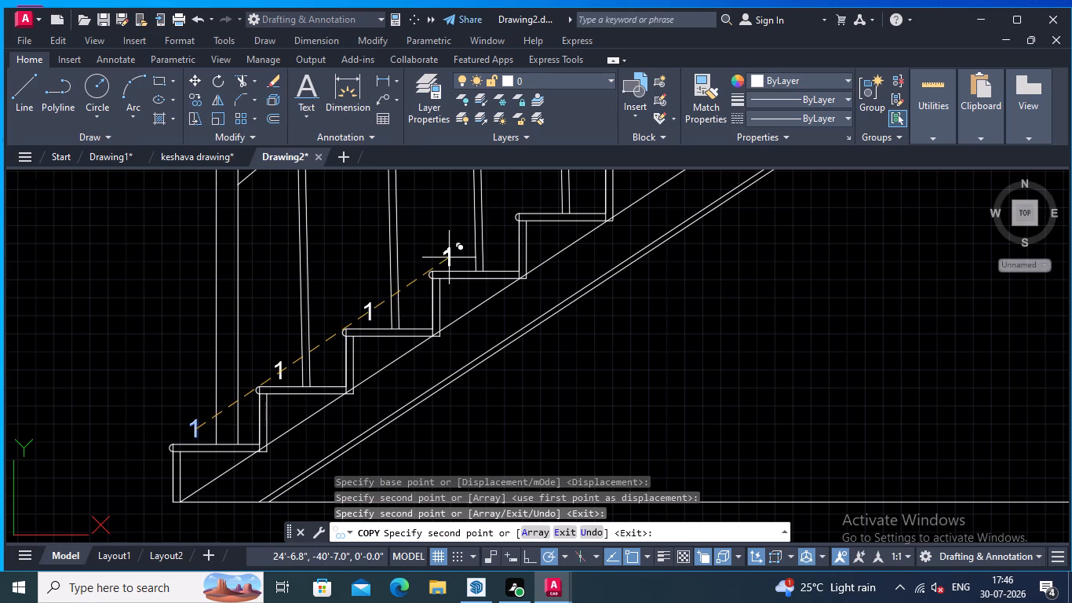
click(449, 258)
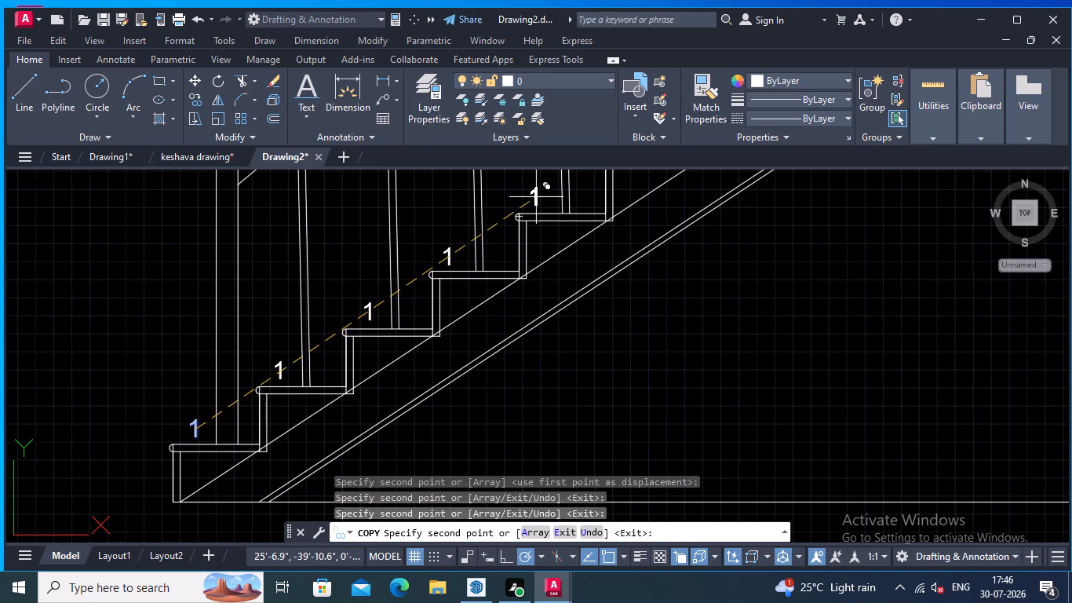
click(536, 197)
Continue placing copies of the number 1 above the sixth to tenth treads, up to the last one before the landing.
middle_drag(538, 204, 476, 307)
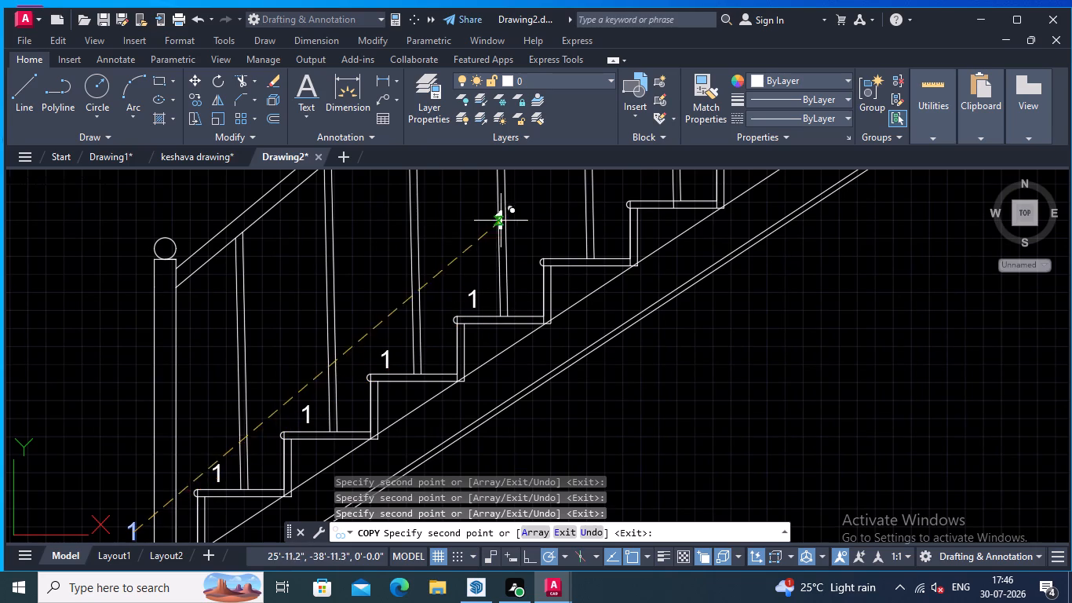
click(562, 243)
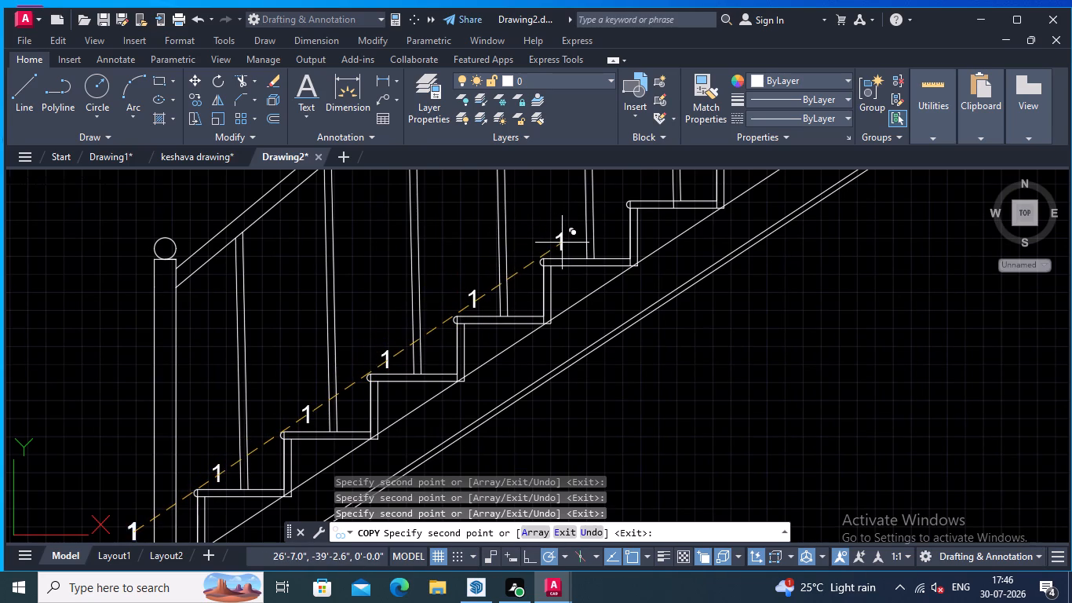
middle_drag(568, 265, 487, 325)
click(571, 246)
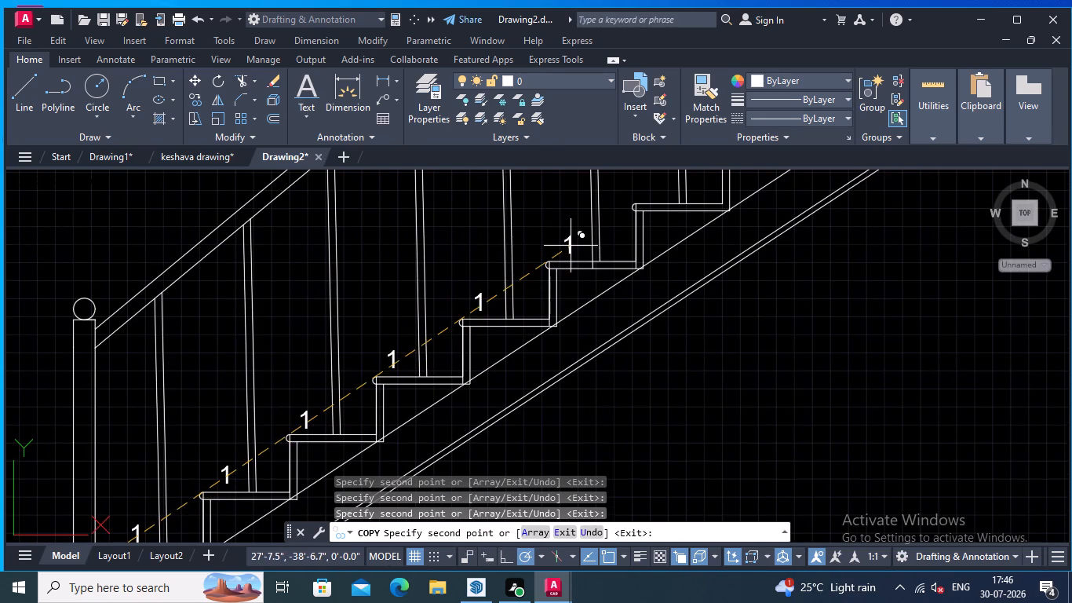
middle_drag(540, 287, 334, 320)
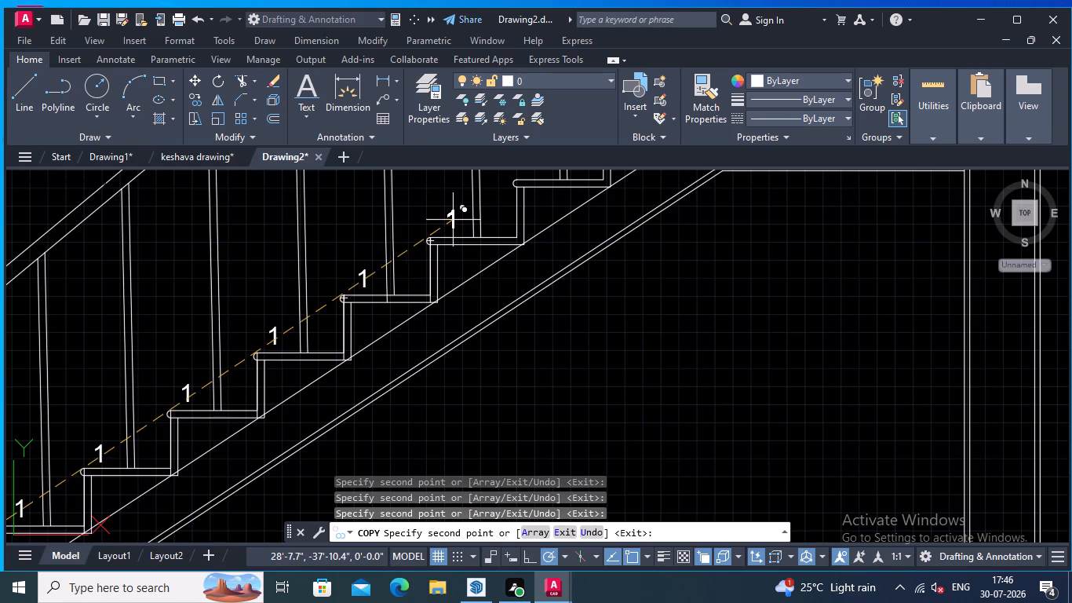
click(450, 221)
middle_drag(476, 240, 410, 333)
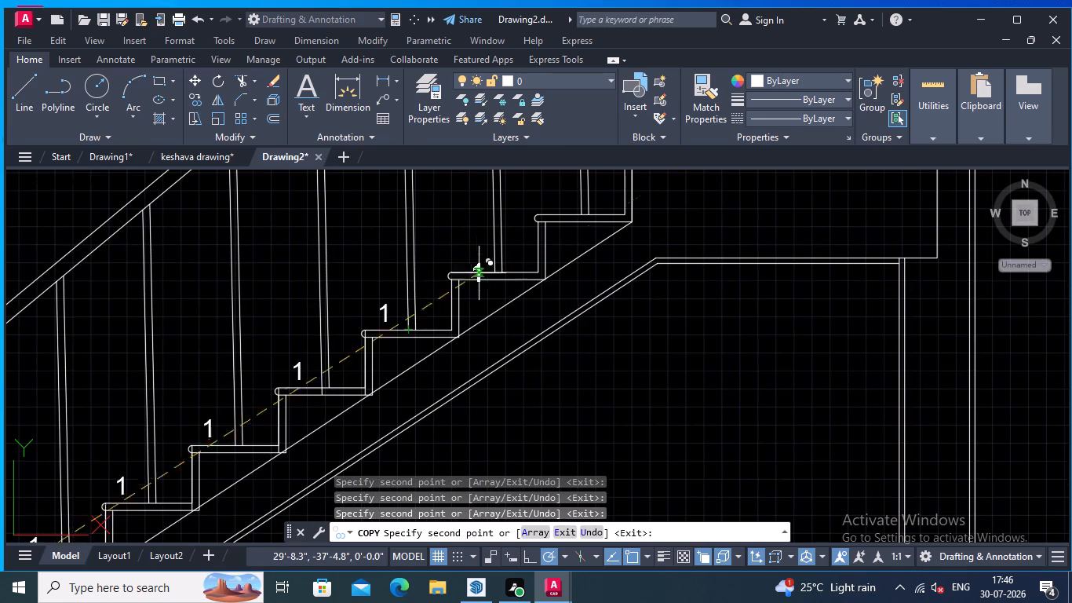
click(470, 254)
middle_drag(499, 262, 472, 312)
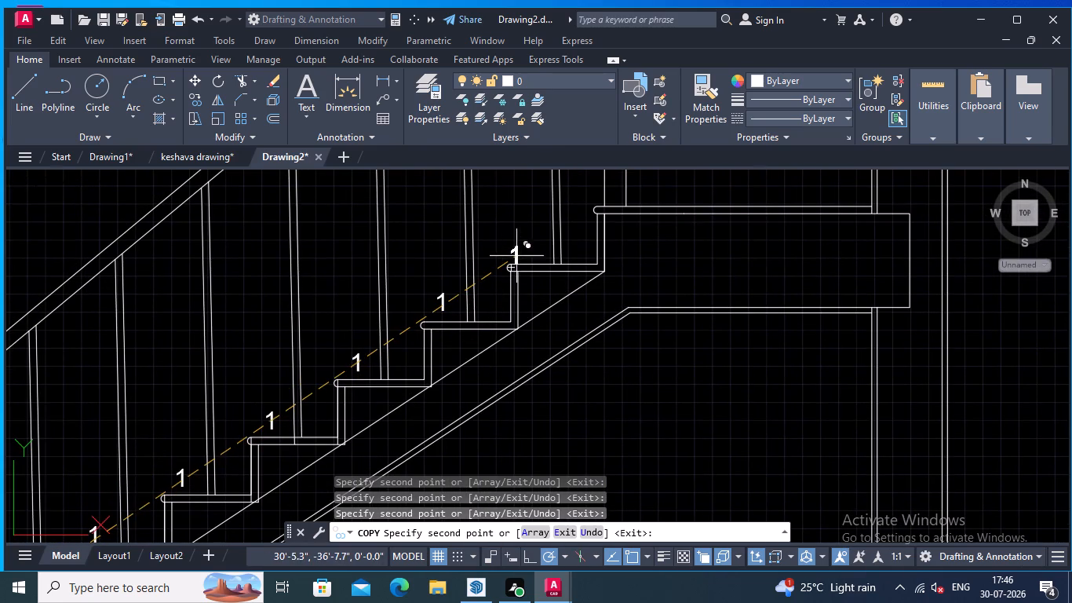
click(529, 250)
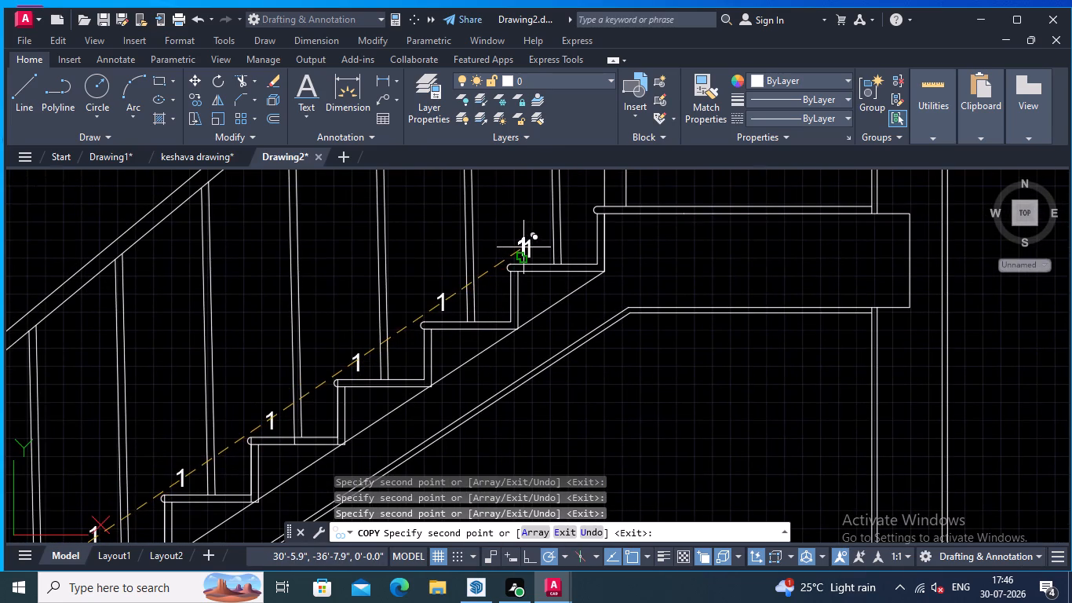
Place a copy of the number 1 above the middle of the landing and finish copying.
middle_drag(534, 285, 505, 306)
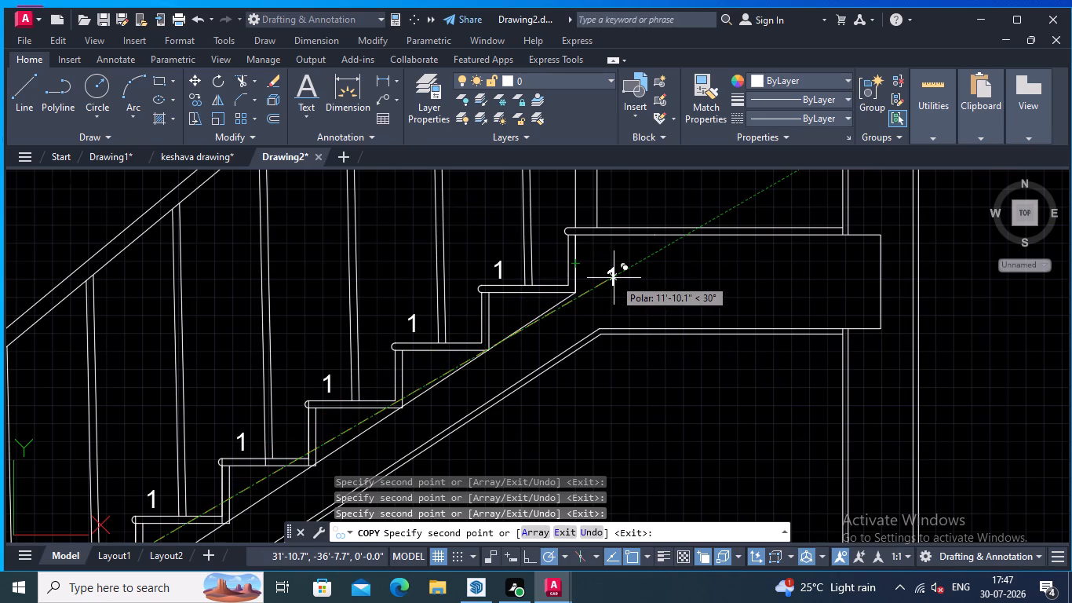
middle_drag(614, 278, 581, 320)
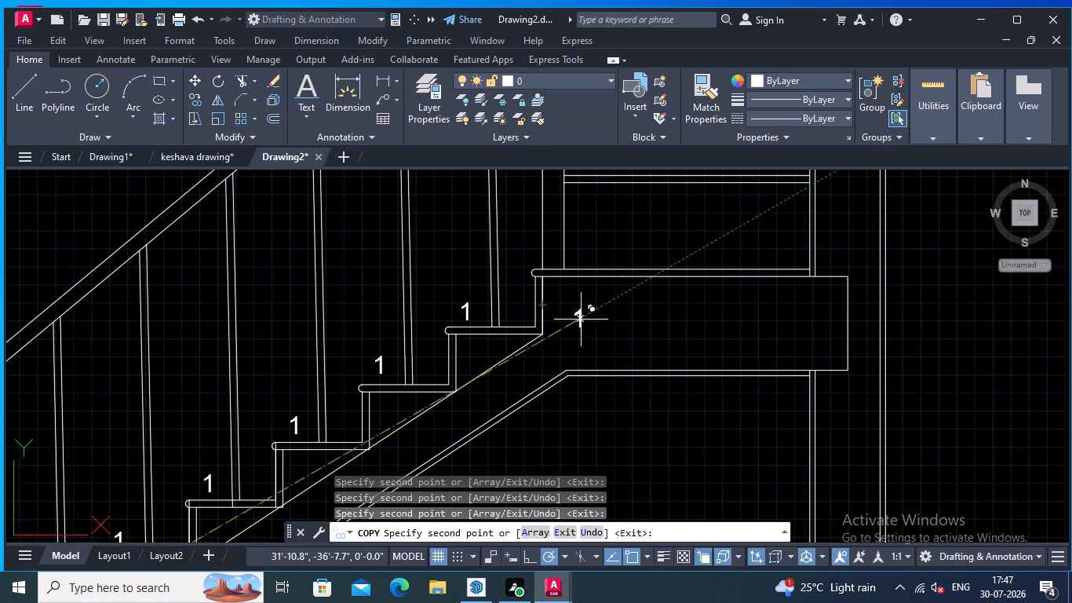
click(690, 240)
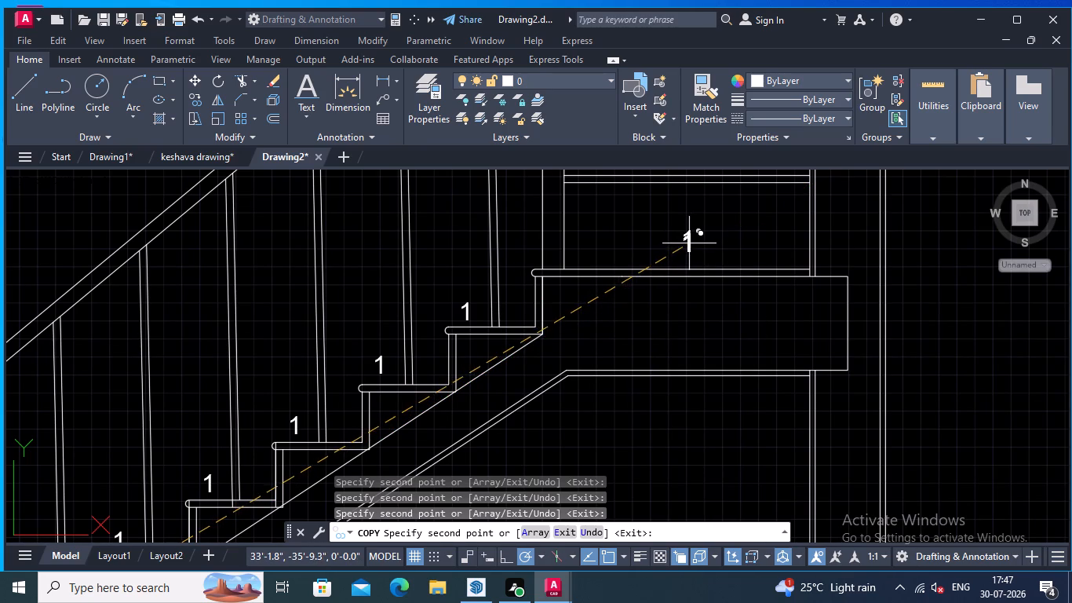
middle_drag(689, 247, 689, 323)
key(Return)
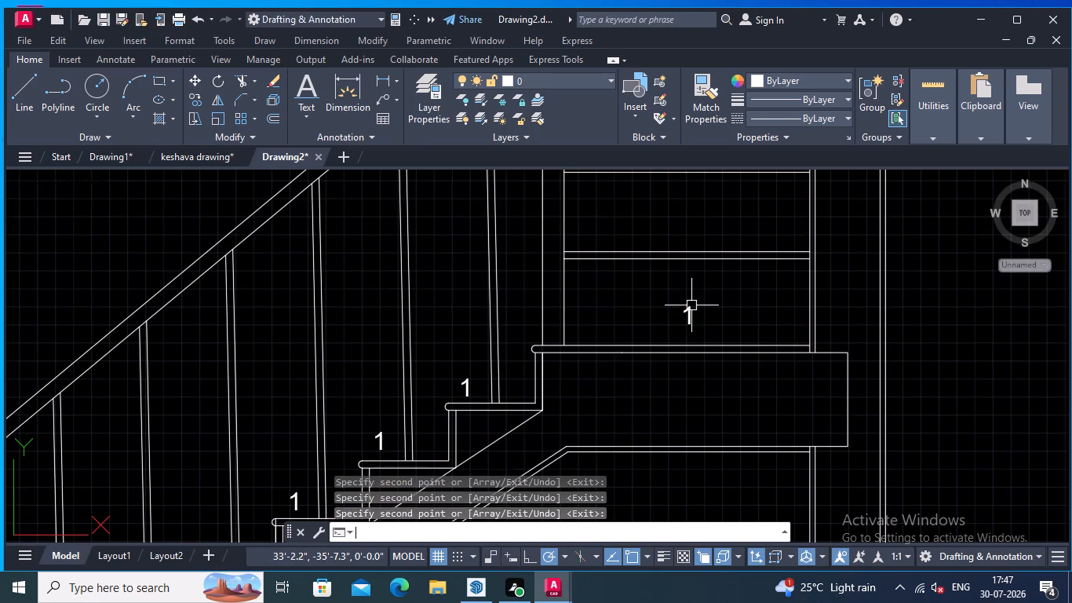
Copy the landing's number 1 upward into the next three step bands of the upper flight and finish copying.
scroll(710, 311, down, 1)
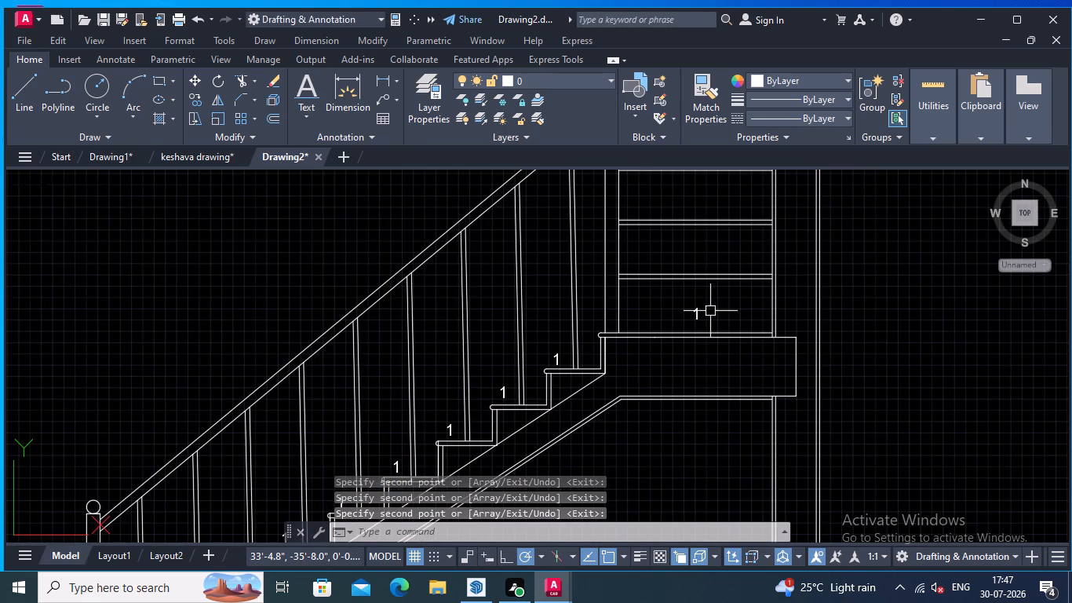
middle_drag(710, 311, 677, 311)
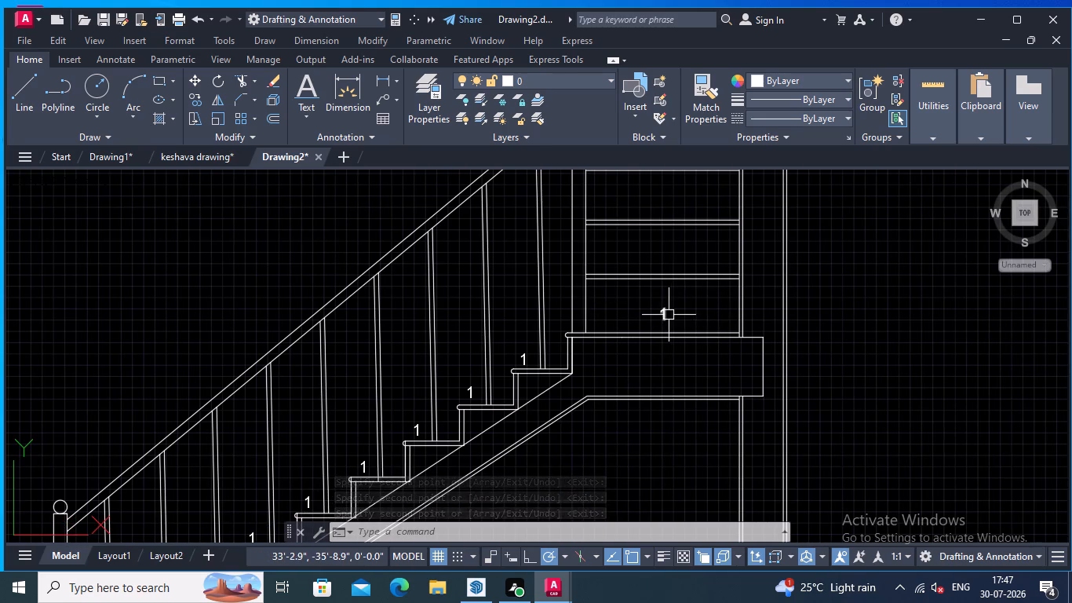
click(664, 316)
right_click(689, 285)
click(787, 320)
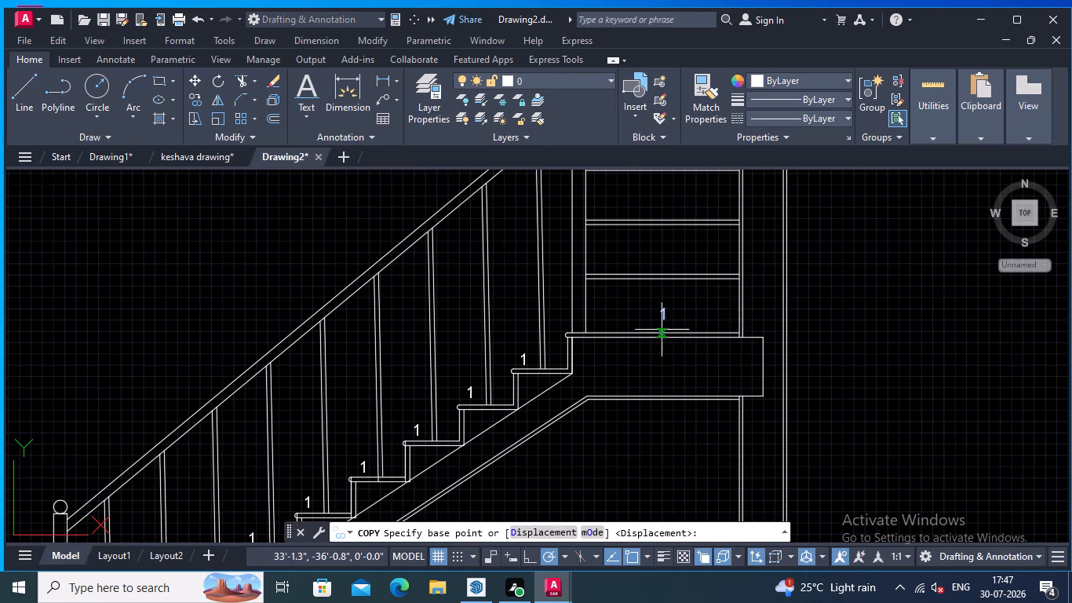
scroll(653, 331, up, 3)
middle_drag(653, 331, 614, 436)
scroll(657, 360, down, 2)
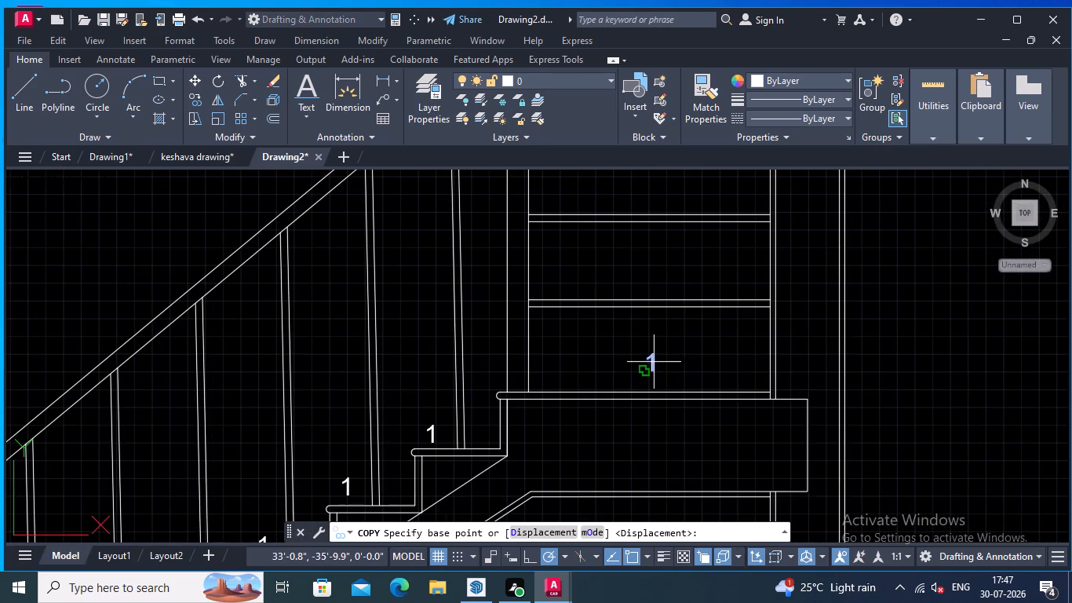
click(652, 363)
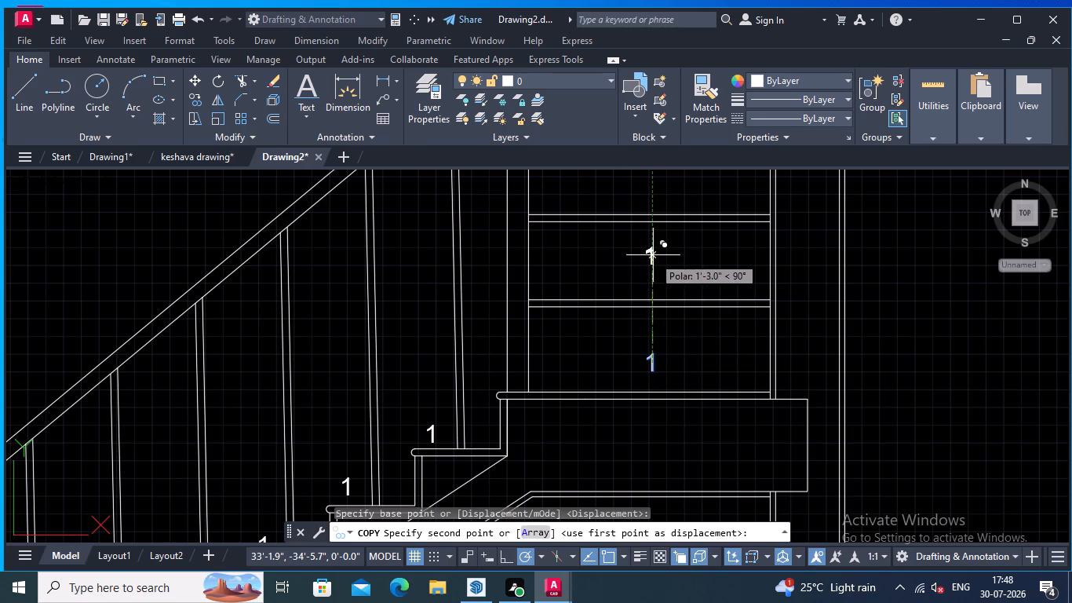
click(659, 258)
middle_drag(644, 272, 644, 358)
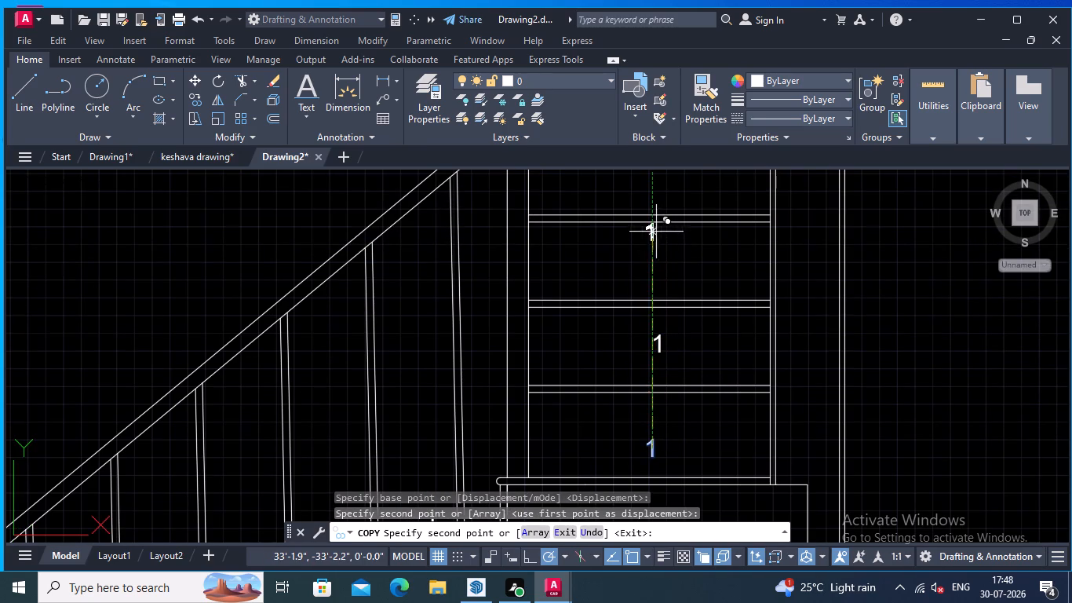
click(657, 244)
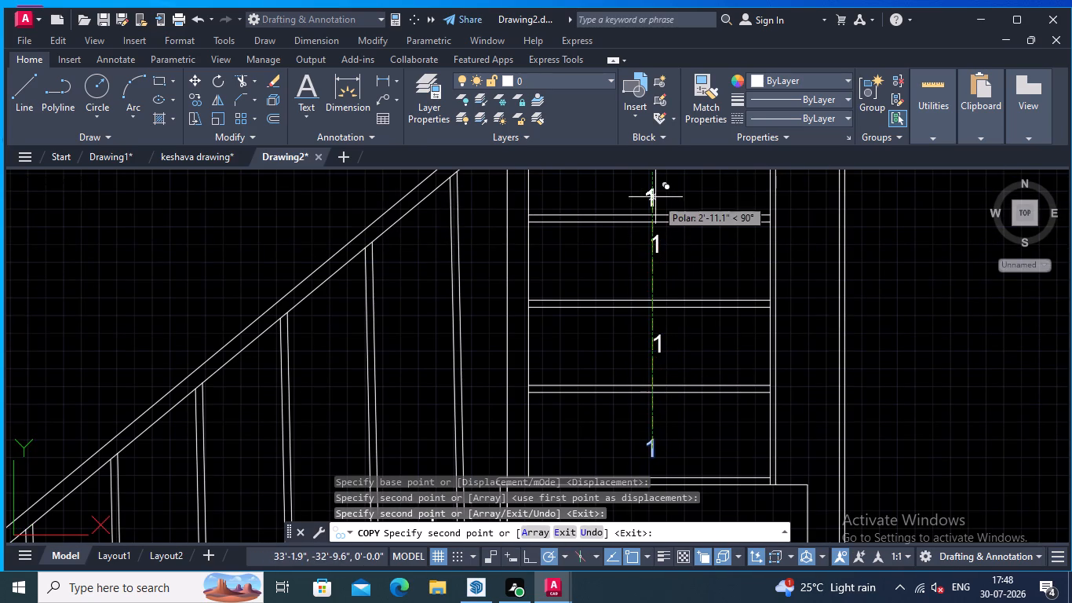
click(653, 196)
middle_drag(653, 196, 647, 328)
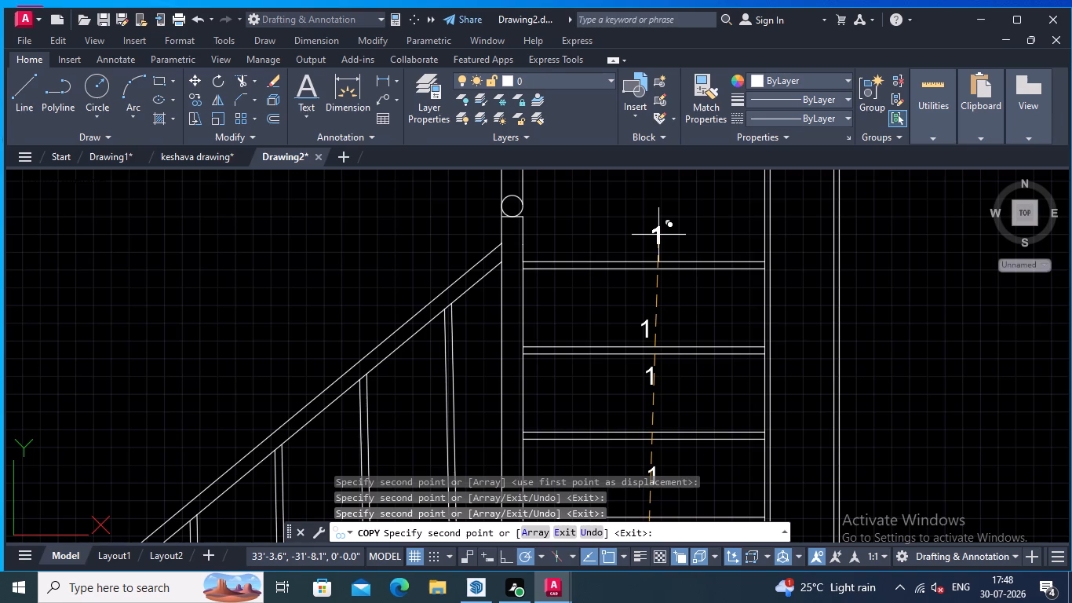
key(Return)
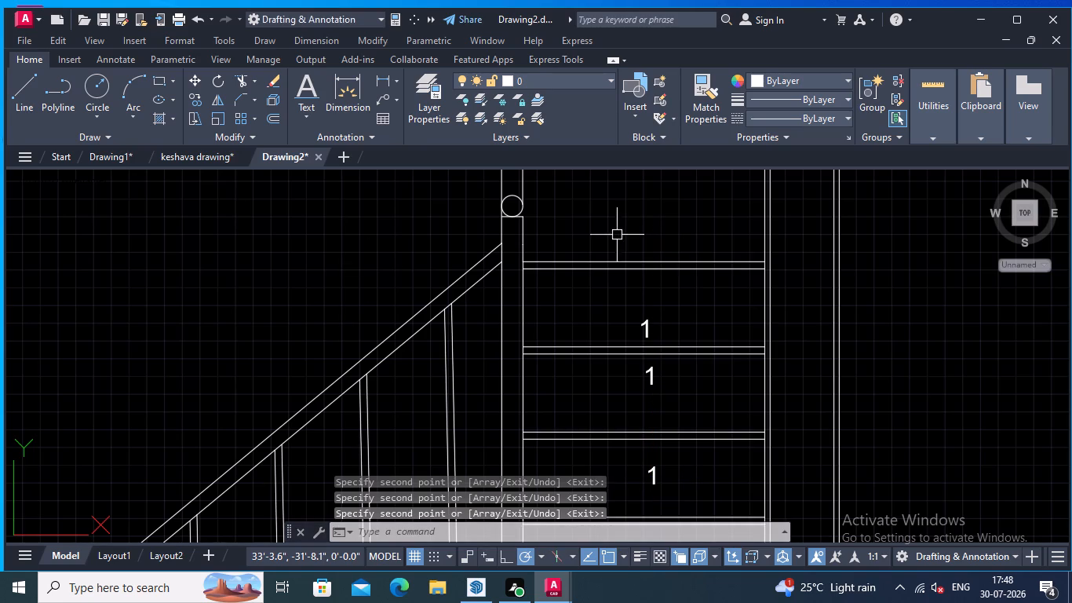
Delete the three unevenly spaced copies of the number 1 in the upper flight's bands, keeping the one above the landing.
middle_drag(640, 407, 605, 338)
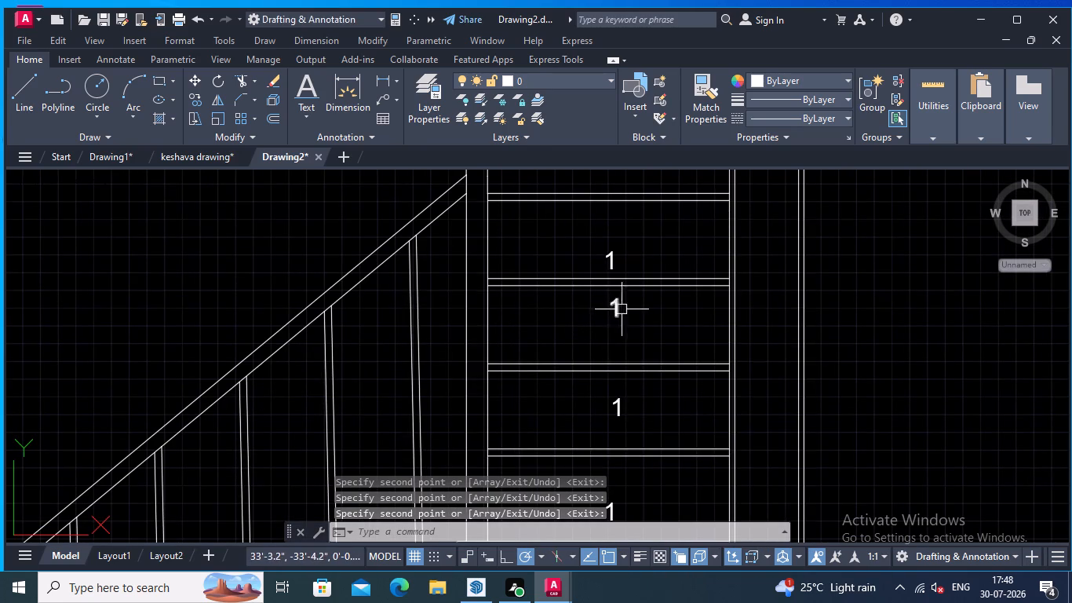
scroll(629, 321, down, 2)
middle_drag(633, 323, 631, 309)
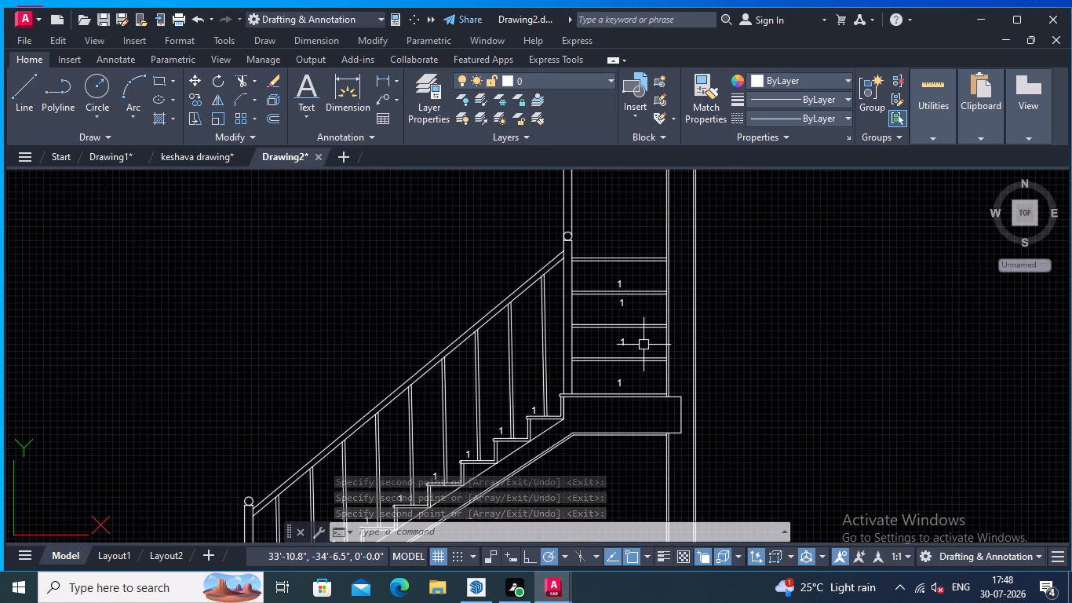
scroll(633, 340, up, 2)
click(622, 359)
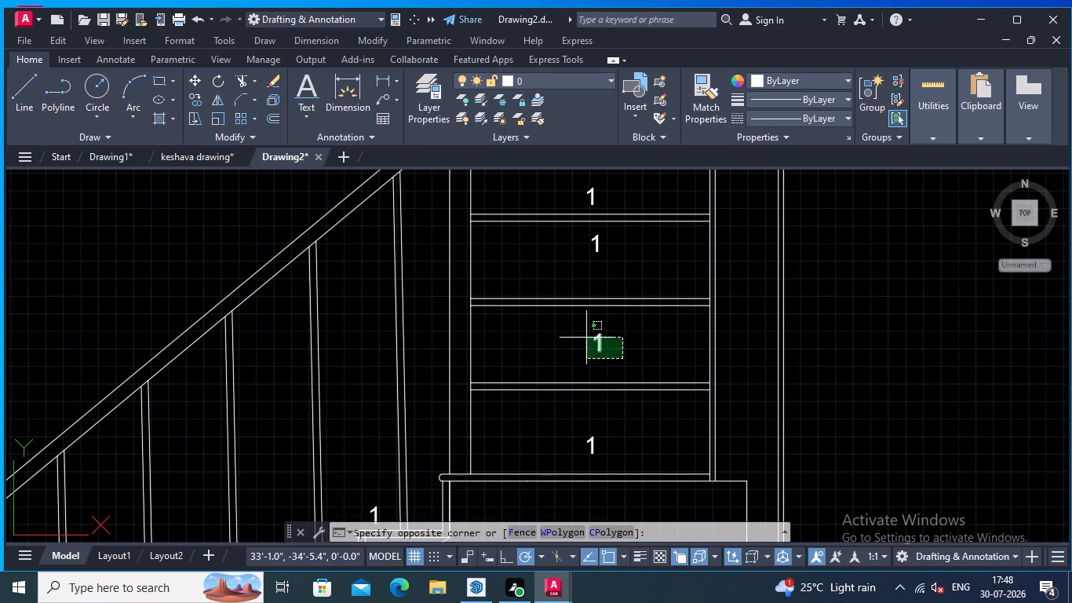
click(586, 335)
click(610, 254)
click(579, 231)
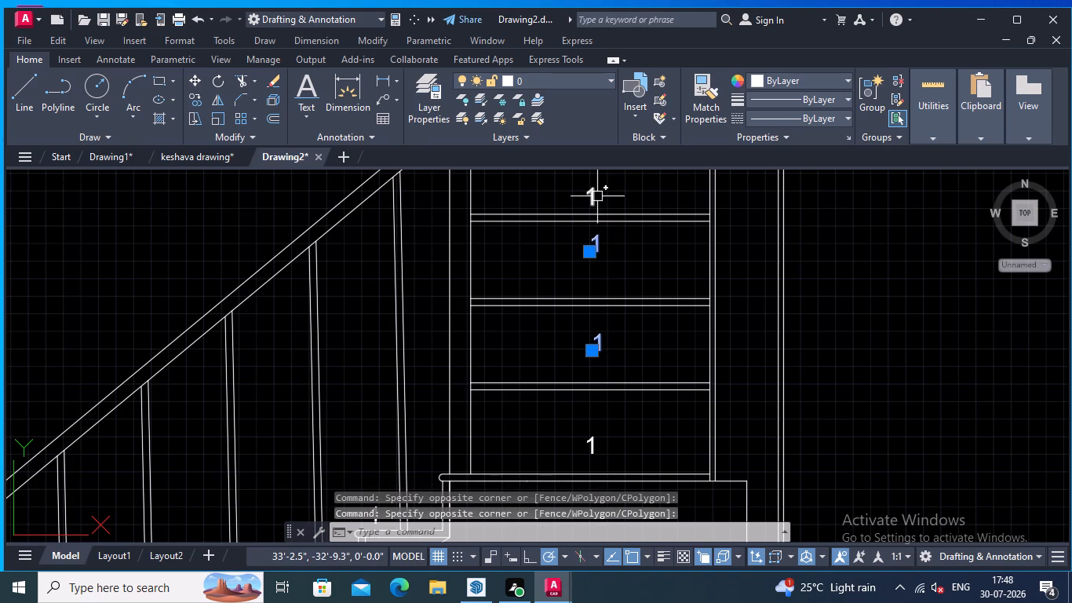
click(596, 196)
scroll(639, 203, down, 1)
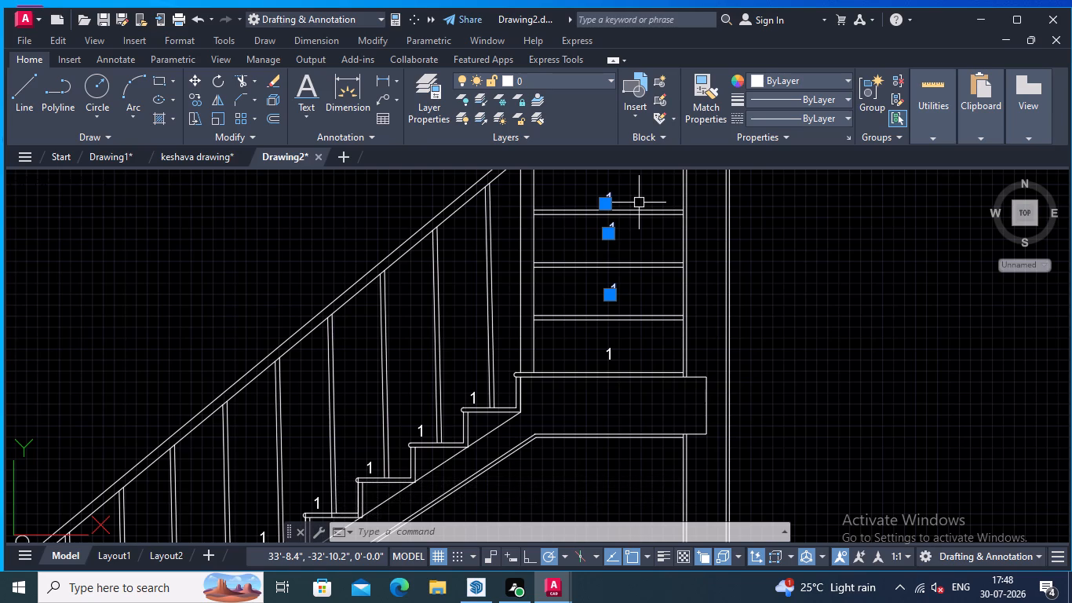
key(Delete)
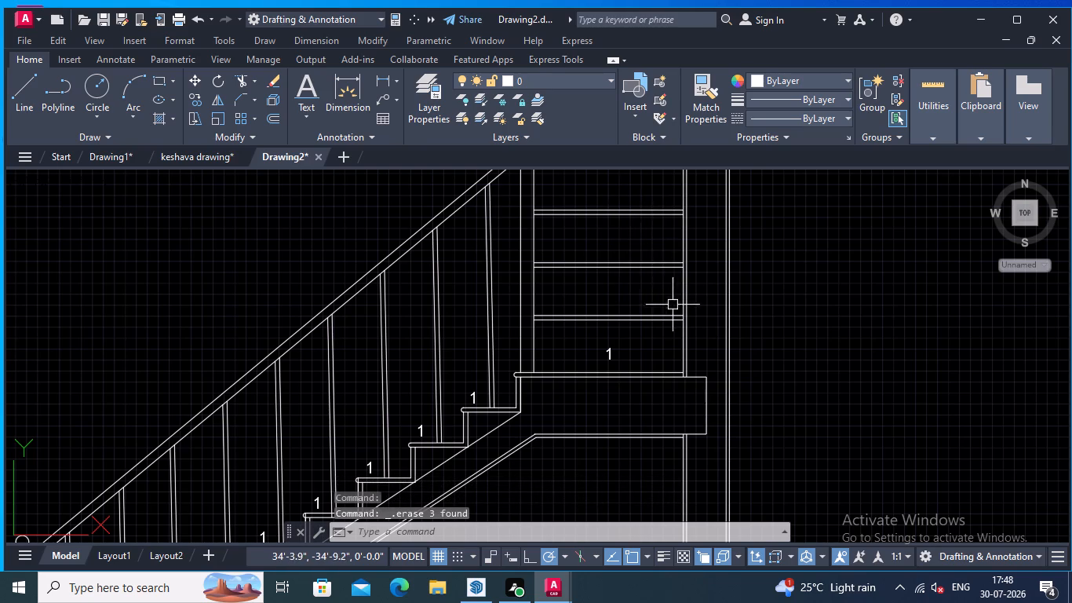
Copy the landing's number 1 straight up into the middle of each of the next three step bands and finish copying.
middle_drag(659, 334, 654, 367)
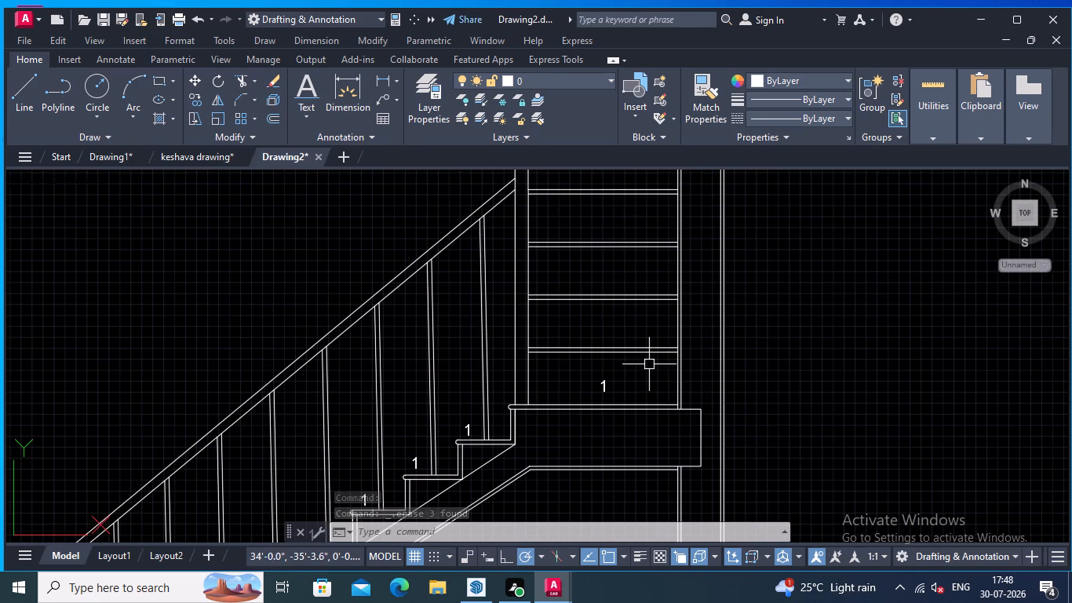
middle_drag(684, 320, 627, 364)
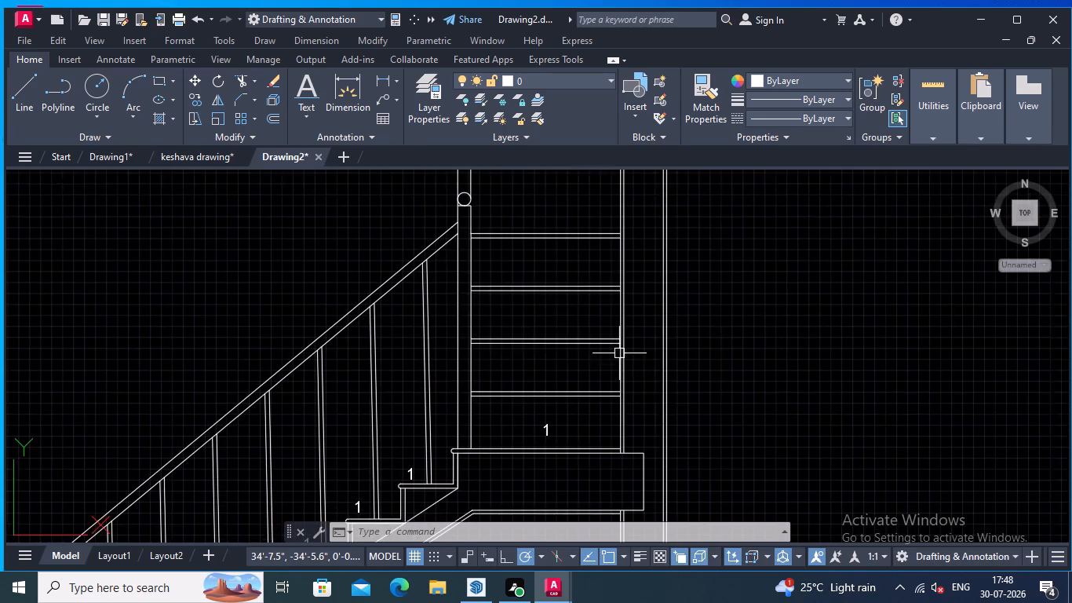
scroll(618, 356, down, 1)
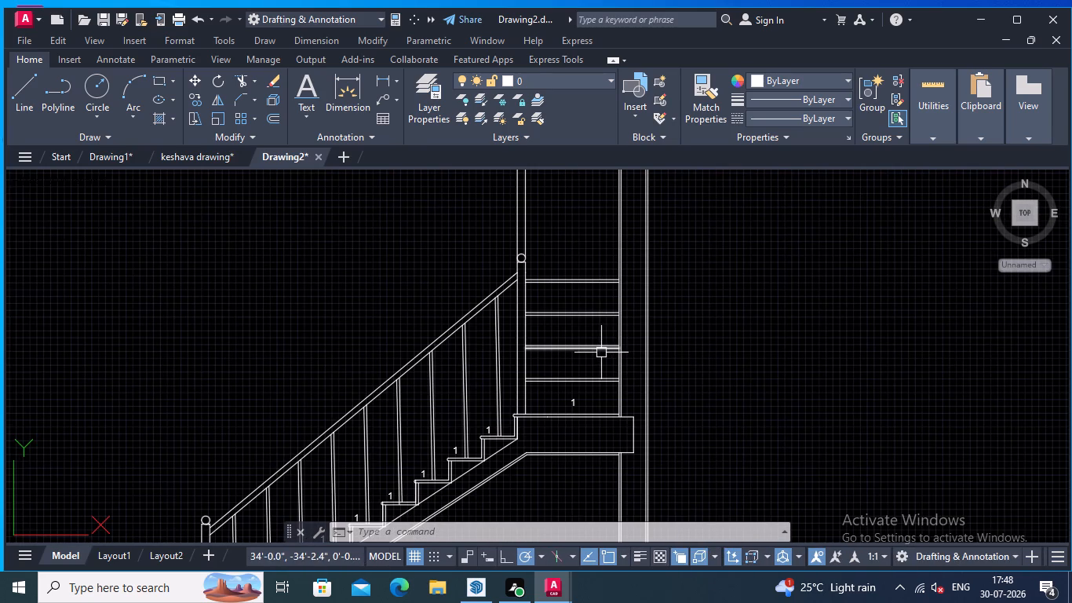
middle_drag(577, 284, 566, 252)
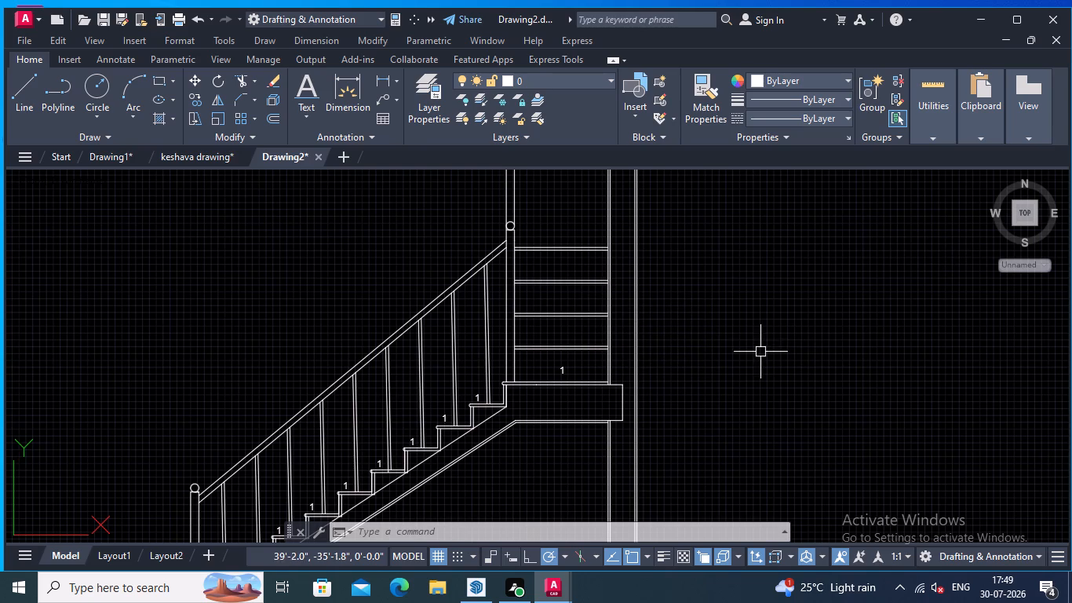
middle_drag(760, 352, 816, 334)
scroll(614, 341, up, 1)
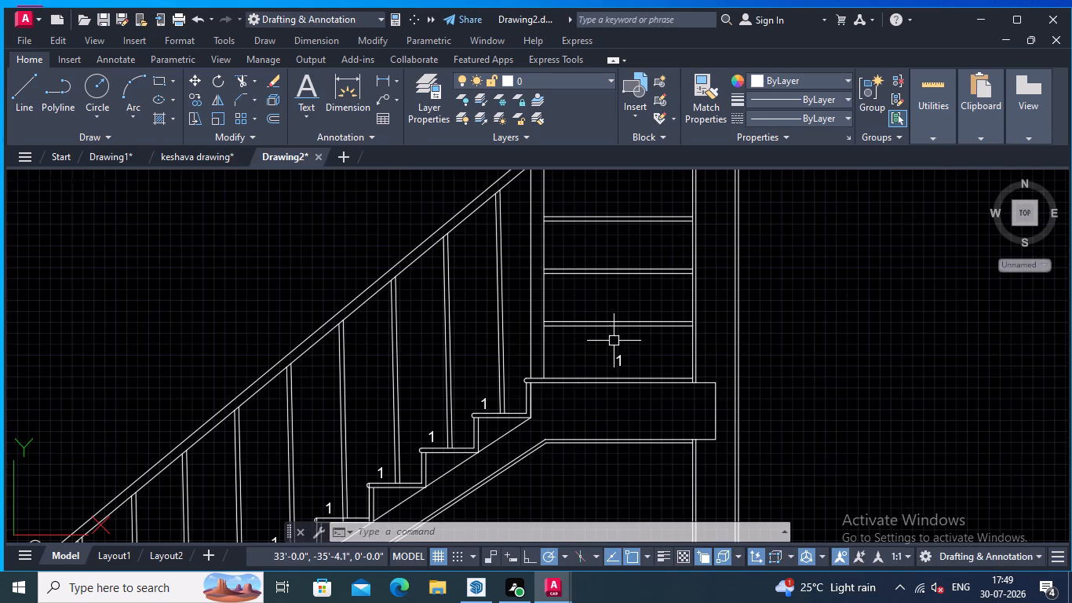
click(619, 360)
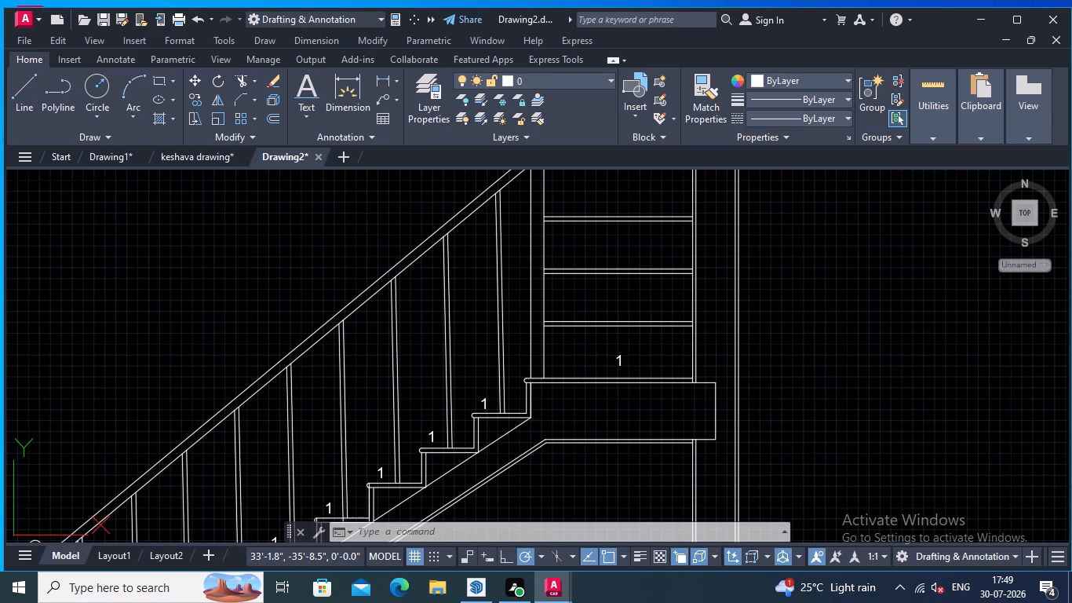
right_click(628, 352)
click(682, 315)
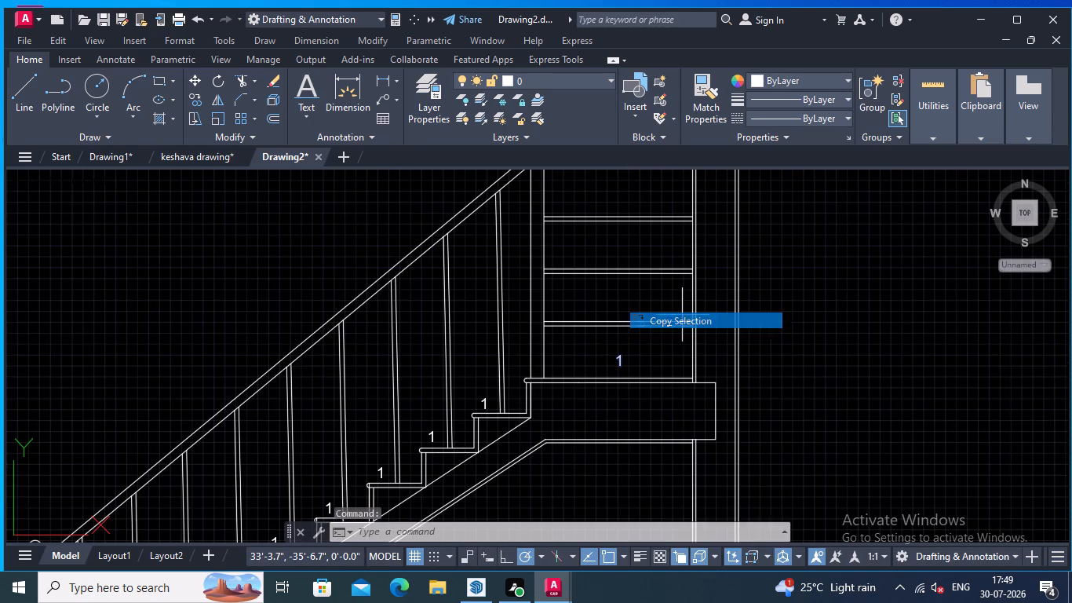
scroll(616, 363, up, 2)
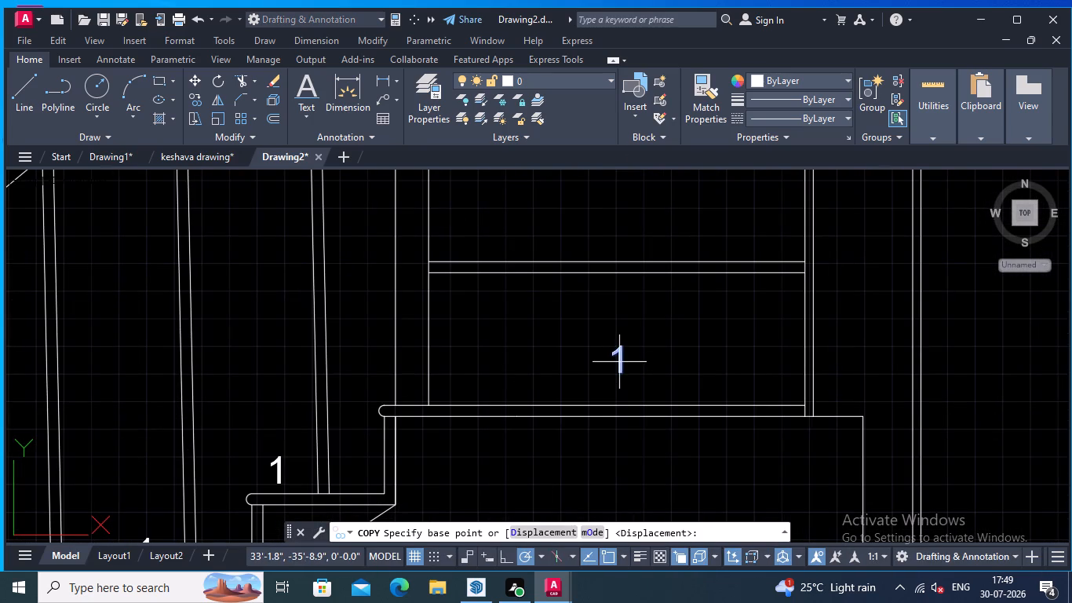
click(619, 362)
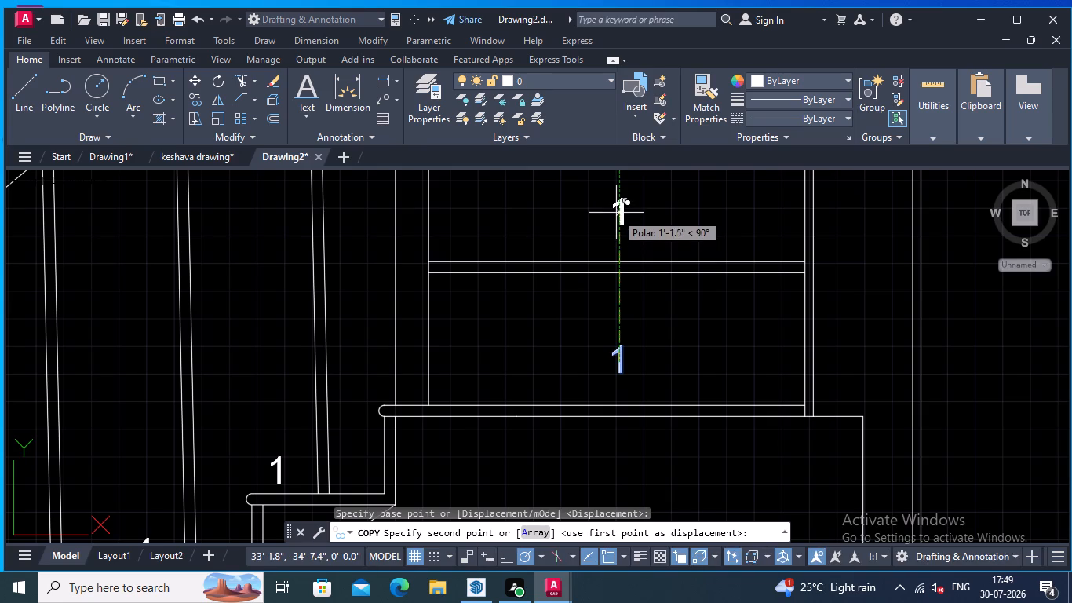
click(615, 205)
middle_drag(615, 205, 596, 339)
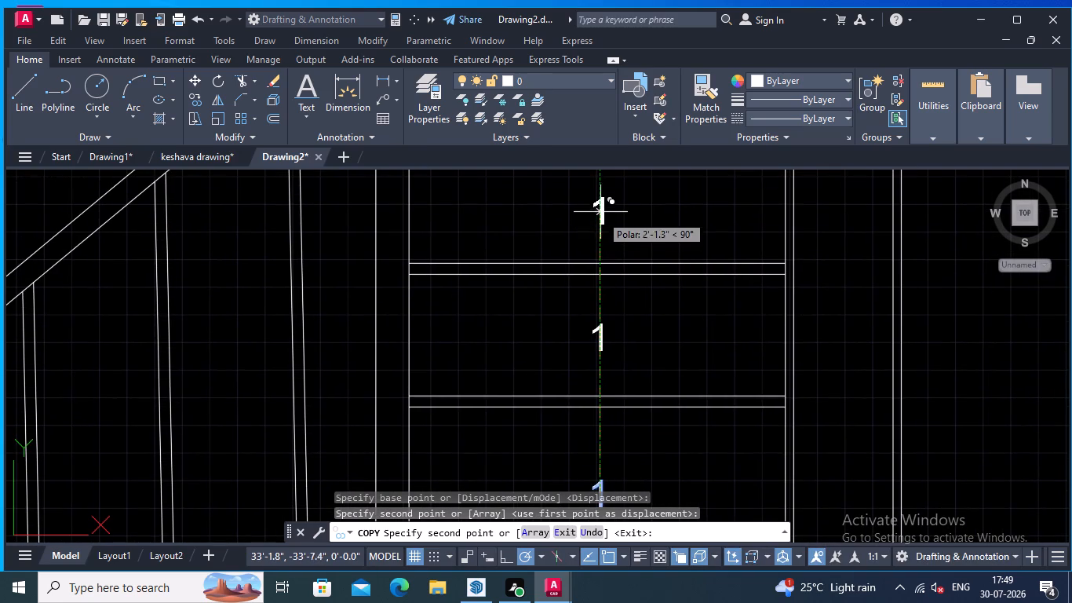
click(599, 195)
middle_drag(590, 208, 588, 399)
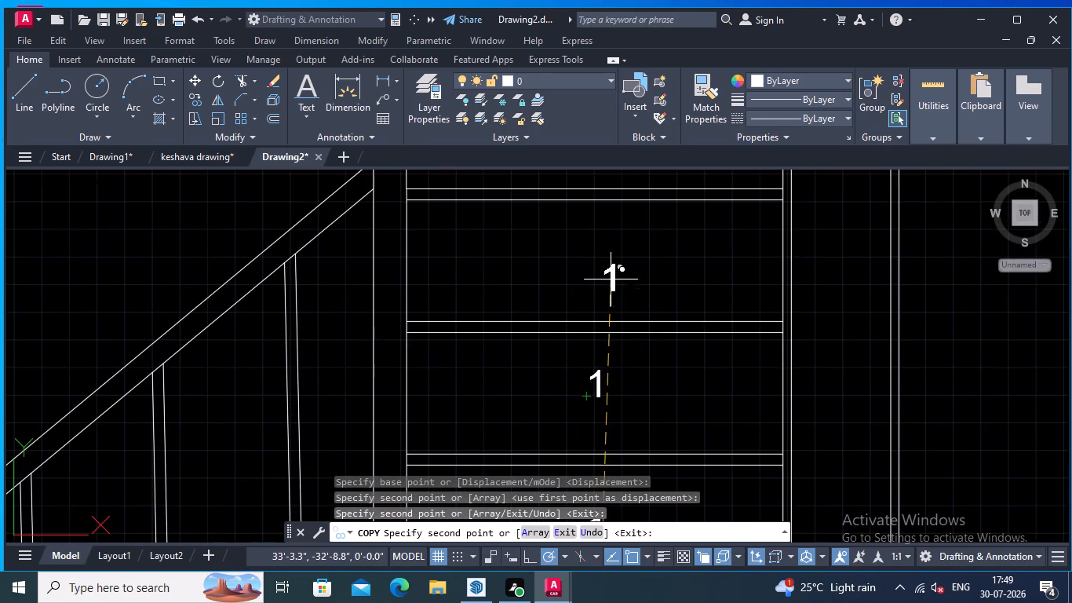
click(596, 254)
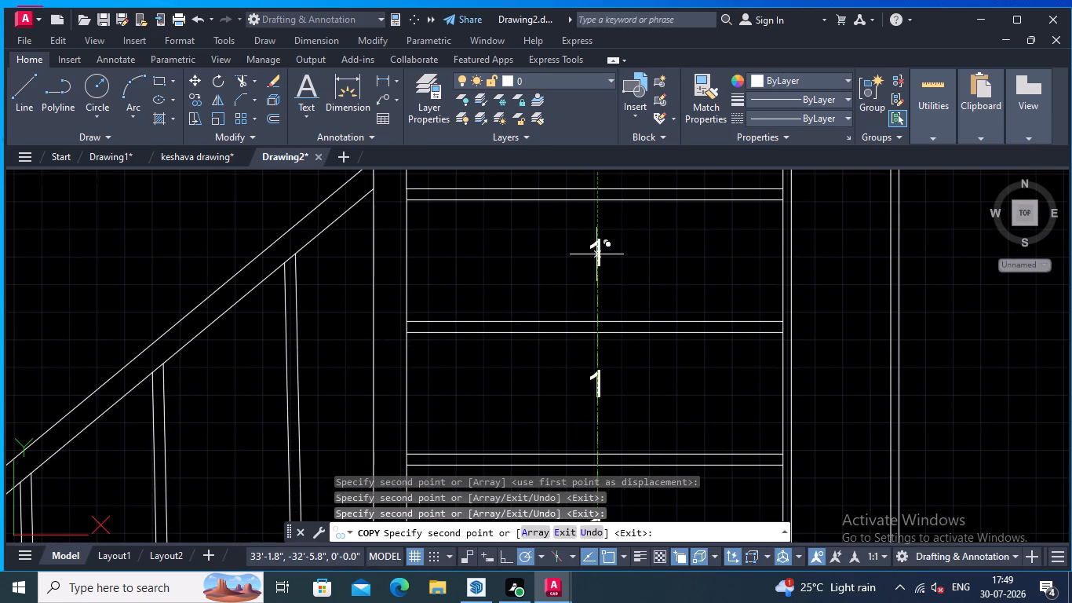
middle_drag(600, 257, 591, 416)
key(Return)
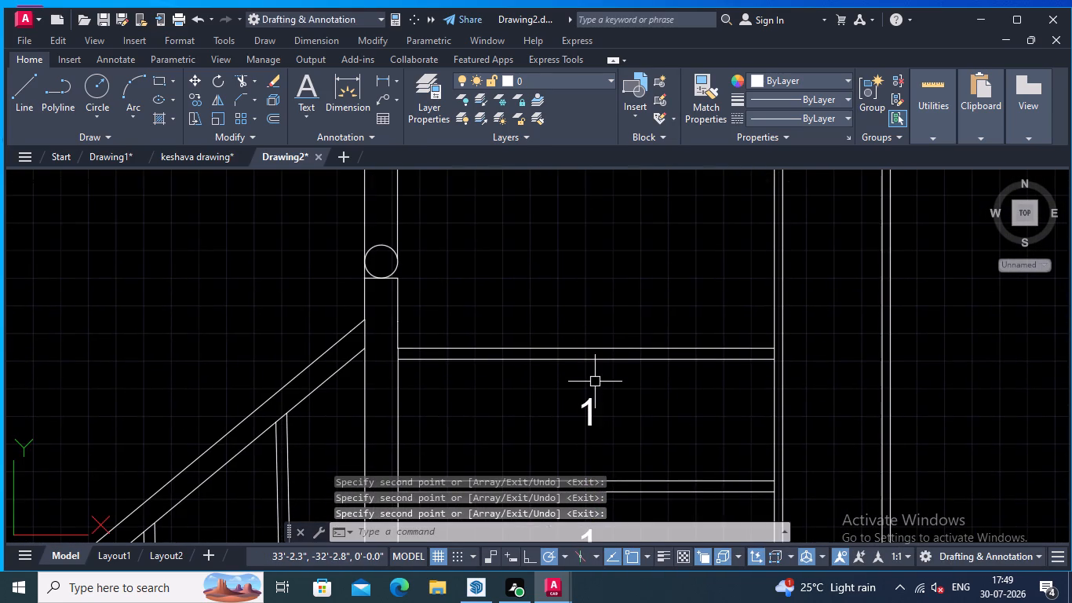
Start automatic text numbering with TCOUNT and select the number 1 above the first, second and third treads in order.
scroll(585, 400, down, 2)
middle_drag(621, 389, 669, 225)
scroll(622, 356, down, 2)
middle_drag(583, 413, 699, 302)
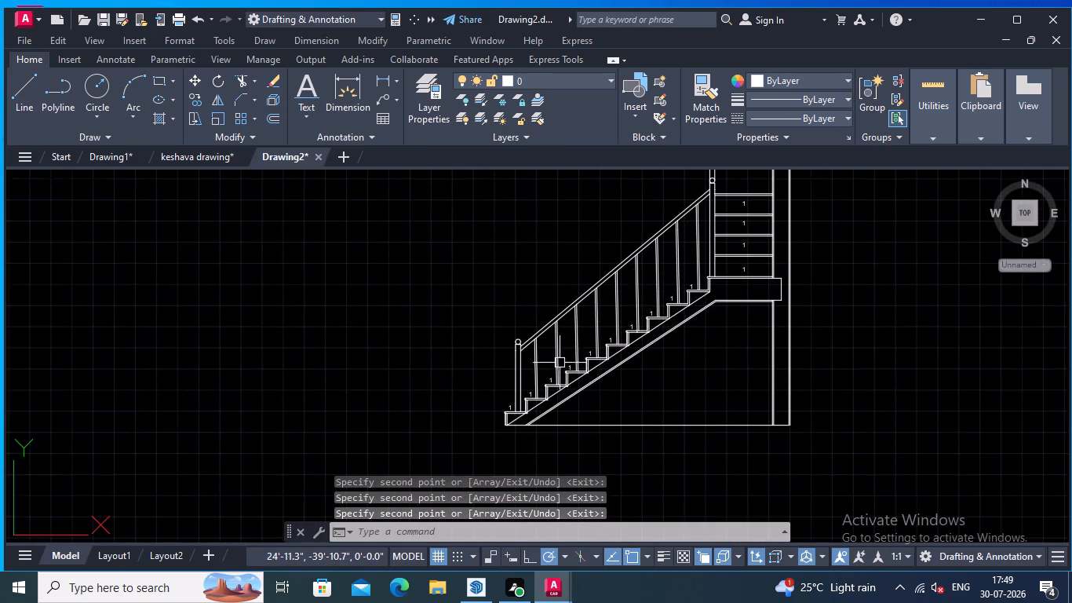
scroll(548, 366, up, 2)
middle_drag(509, 393, 768, 196)
scroll(703, 260, up, 1)
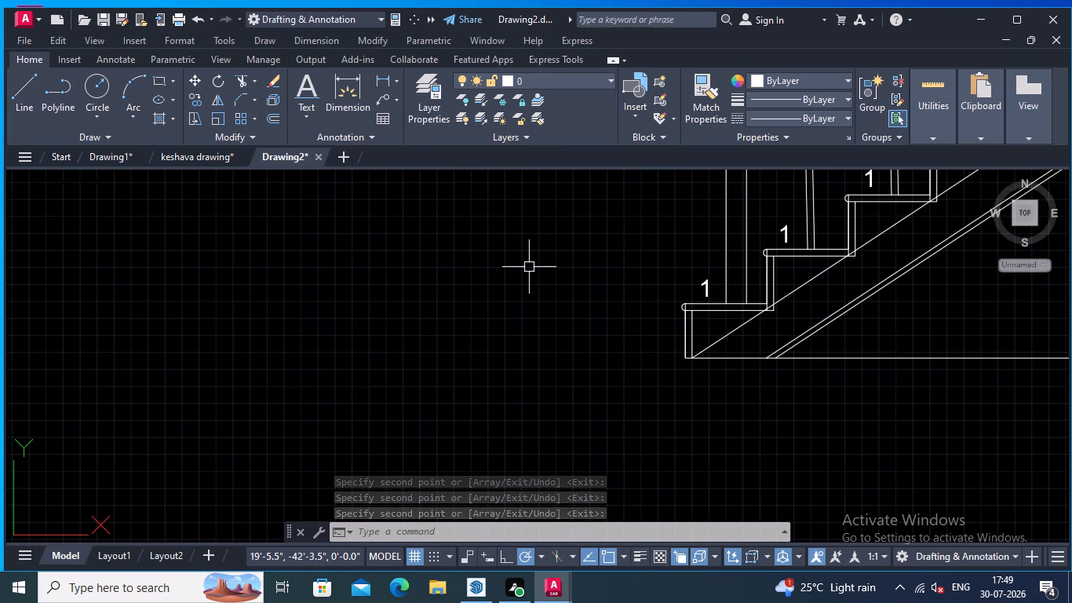
key(t)
text(CO)
key(u)
key(Return)
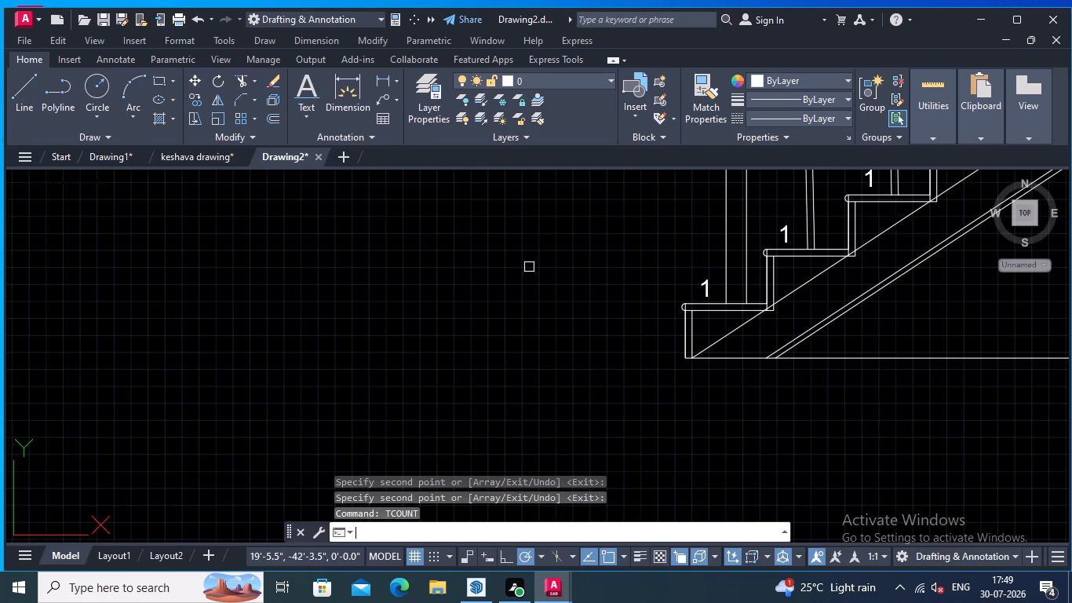
scroll(713, 318, up, 2)
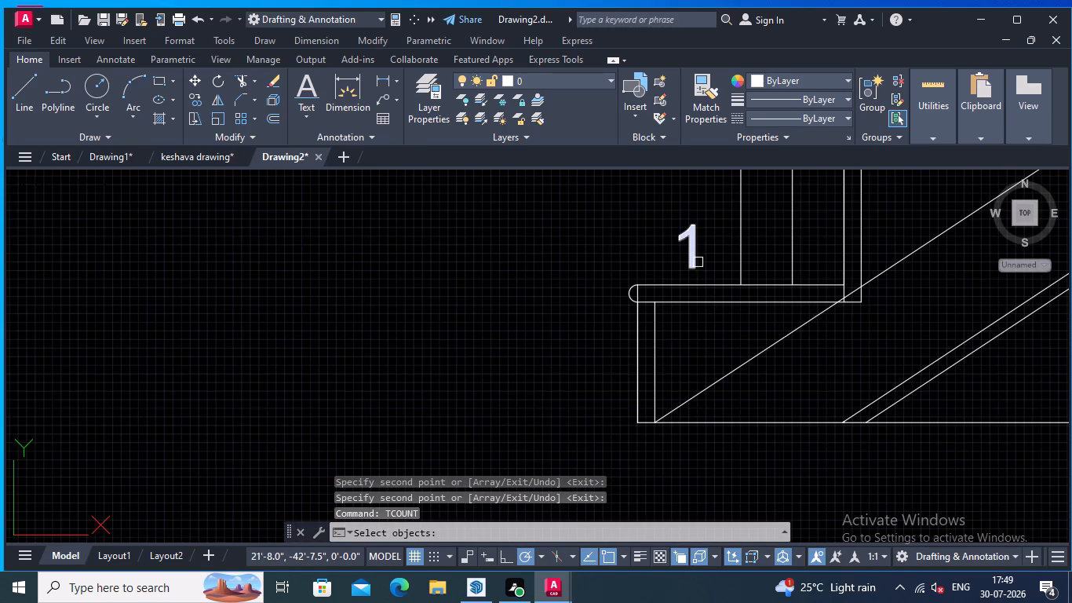
click(694, 257)
middle_drag(895, 238, 765, 399)
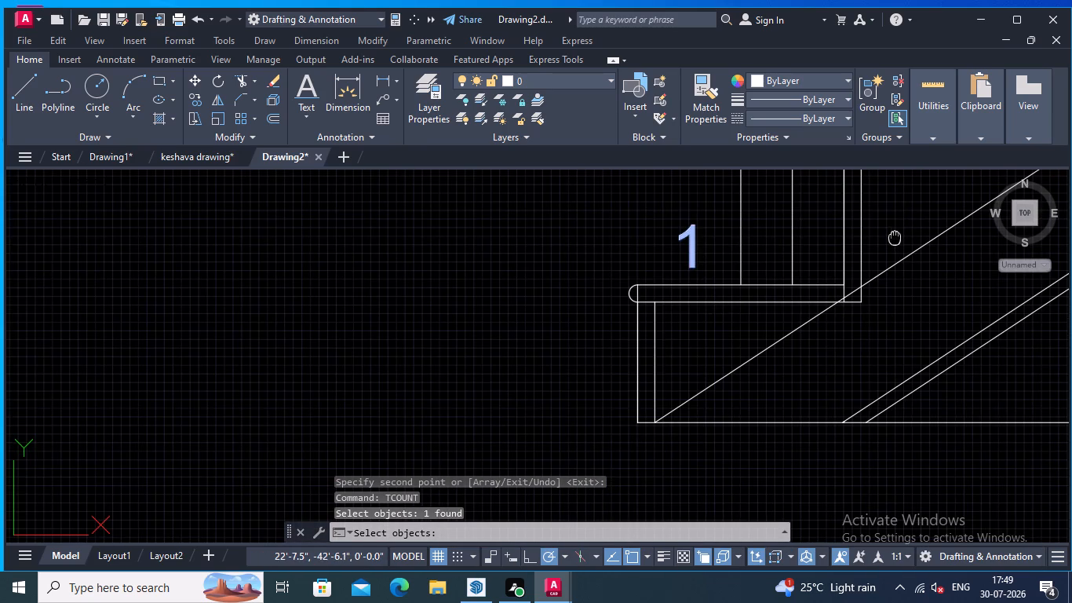
middle_drag(765, 399, 740, 430)
click(736, 306)
middle_drag(788, 293, 780, 300)
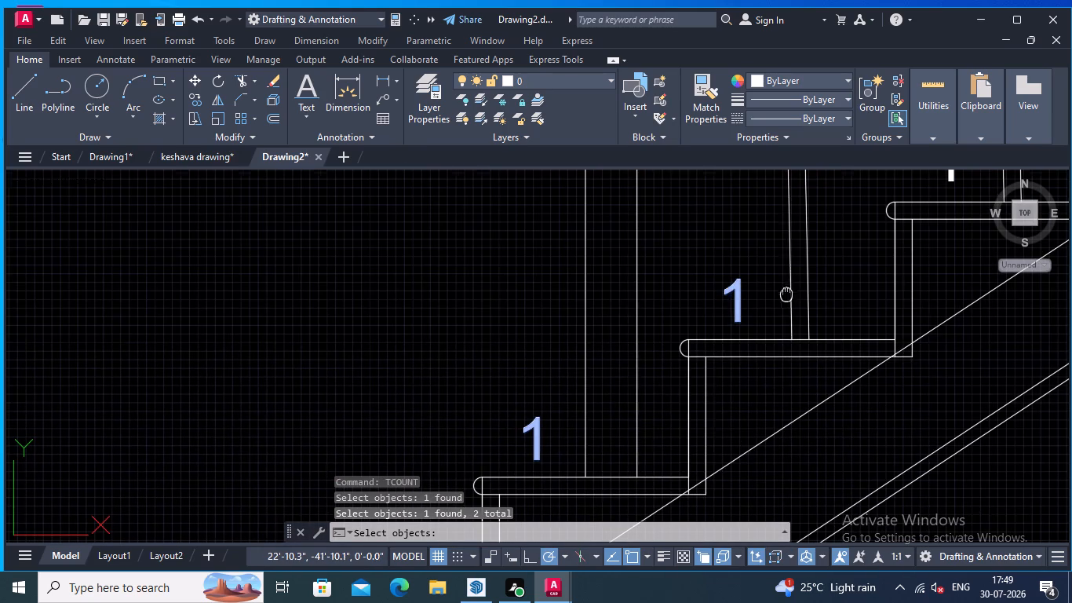
middle_drag(780, 300, 660, 386)
click(824, 265)
Add the numbers above the fourth to ninth treads to the numbering selection, working up the lower flight in order.
middle_drag(843, 271, 759, 351)
scroll(822, 326, down, 1)
click(888, 244)
middle_drag(894, 246, 762, 343)
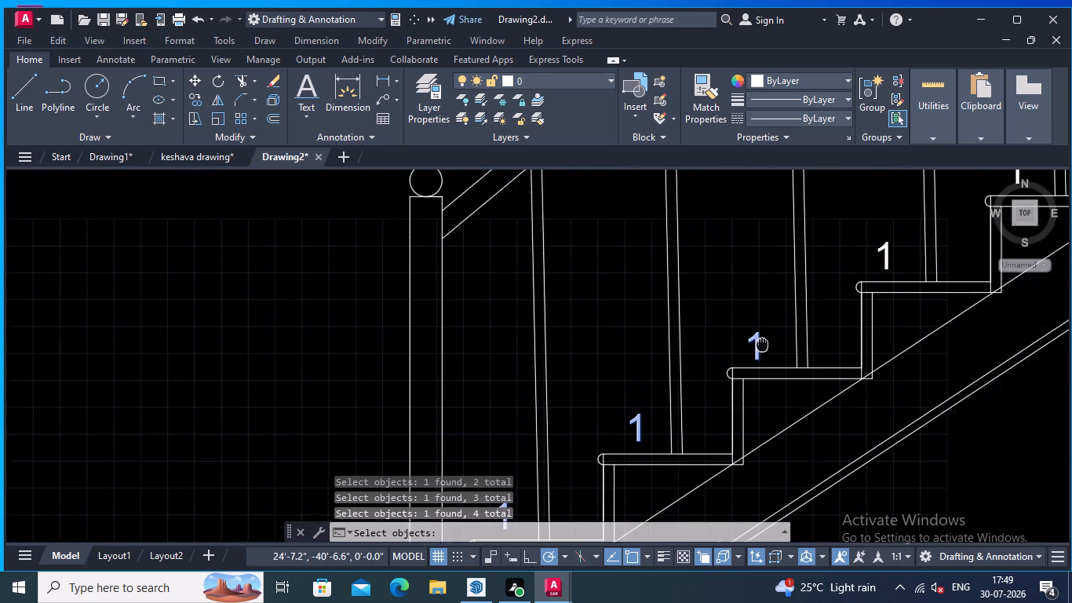
middle_drag(762, 343, 761, 343)
click(883, 254)
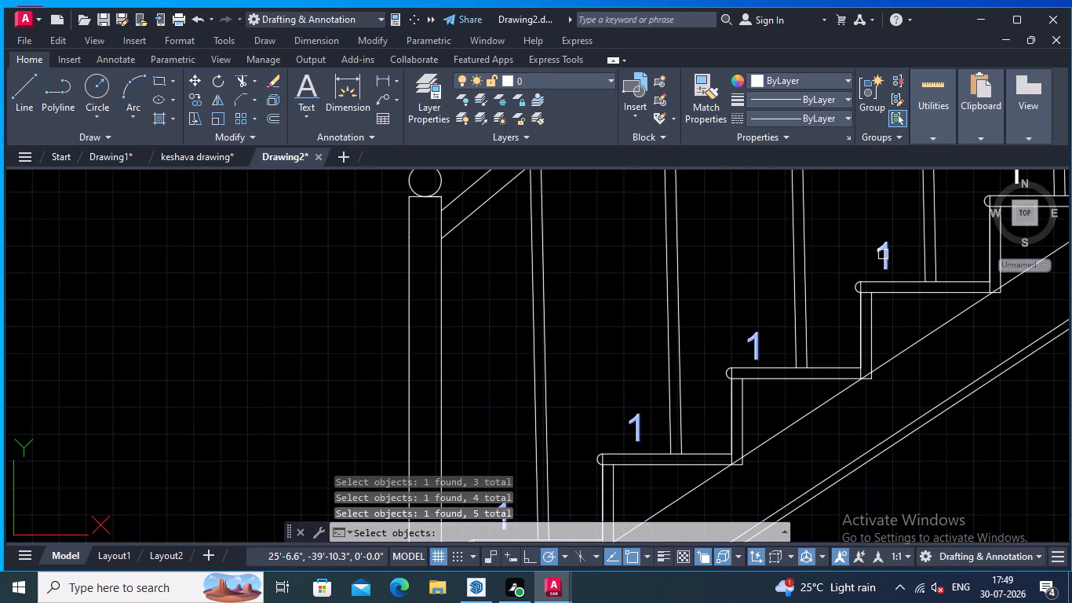
middle_drag(902, 252, 760, 359)
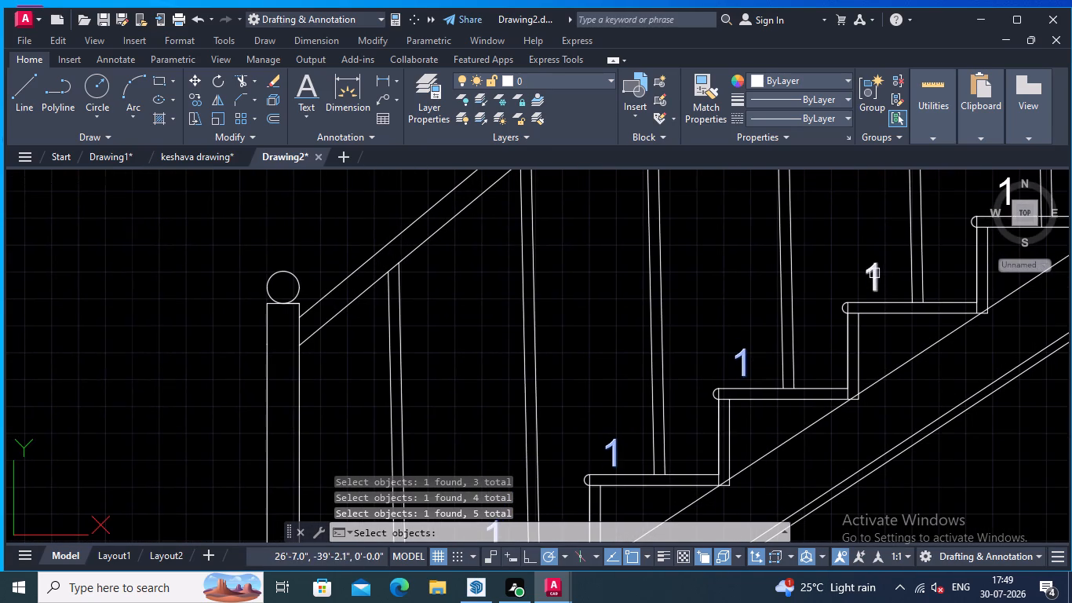
click(877, 273)
middle_drag(885, 269, 794, 350)
click(913, 266)
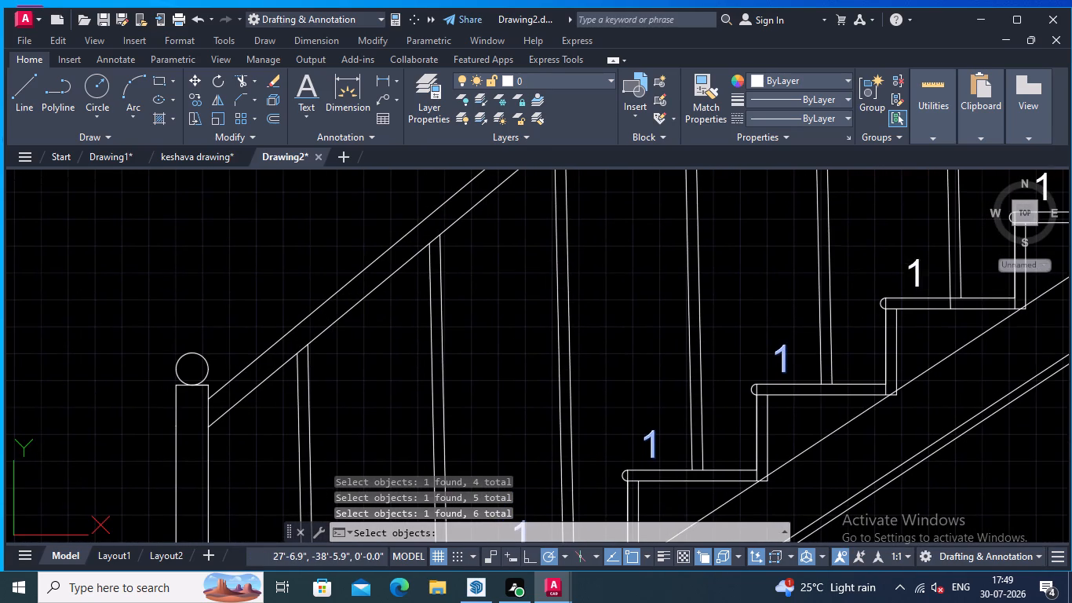
middle_drag(933, 274, 792, 373)
click(903, 279)
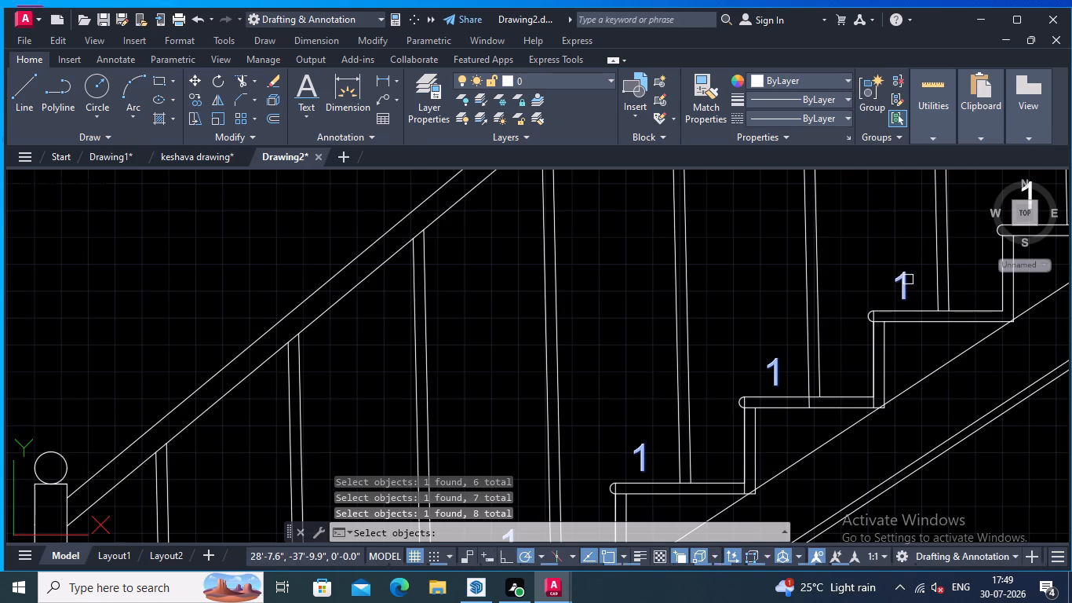
middle_drag(908, 280, 796, 348)
click(917, 259)
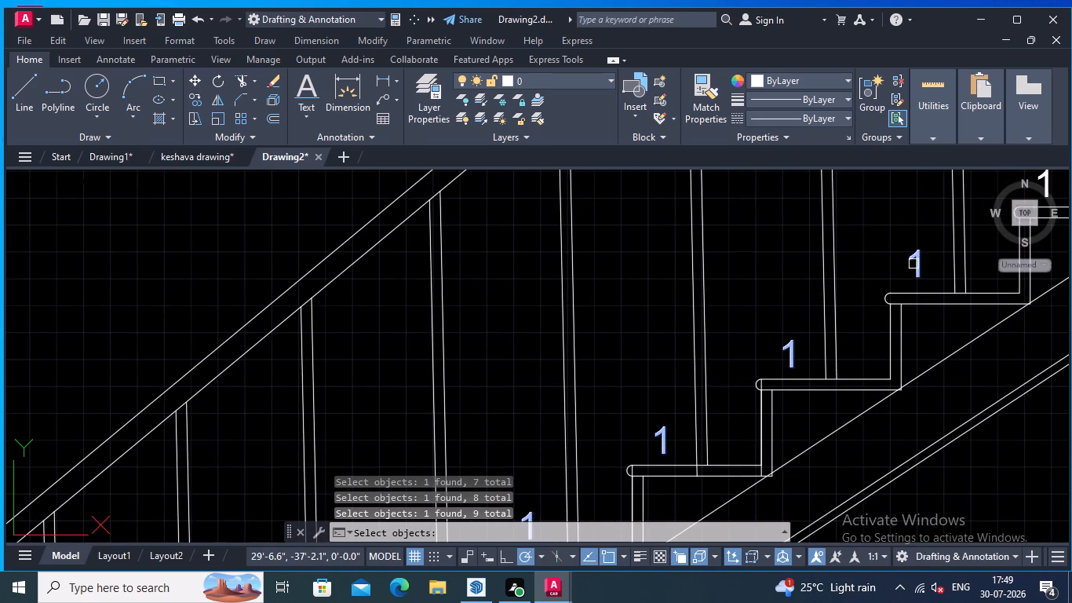
Add the number 1 above the tenth and last tread of the lower flight to the numbering selection.
scroll(918, 260, down, 1)
middle_drag(918, 260, 746, 387)
scroll(837, 352, up, 2)
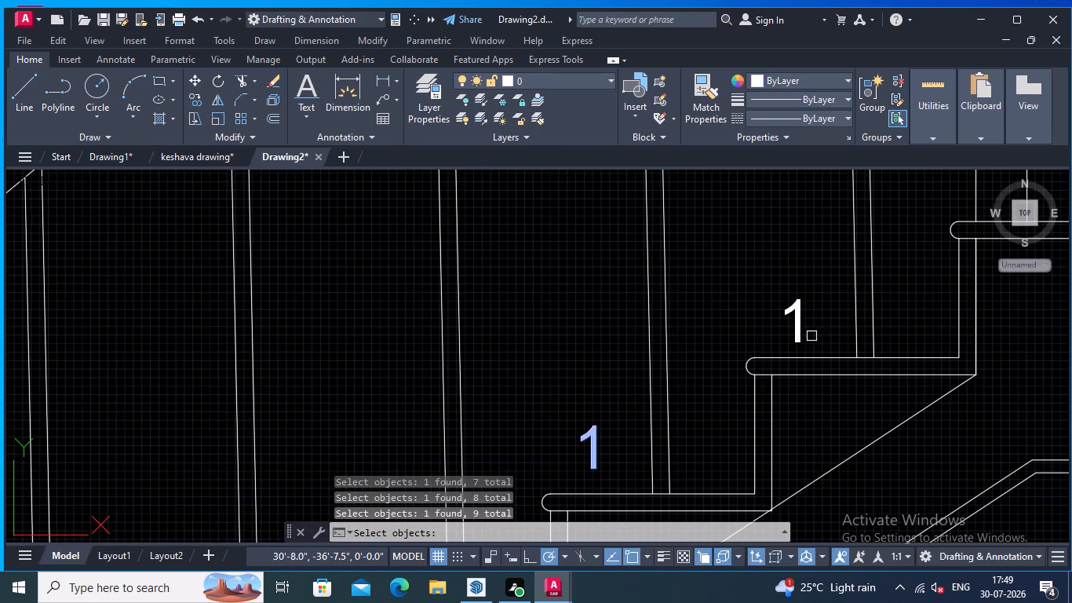
click(798, 341)
Add the four number 1 texts in the upper flight's bands, working upward from the landing, and finish the numbering selection.
scroll(852, 312, down, 1)
middle_drag(842, 316, 782, 357)
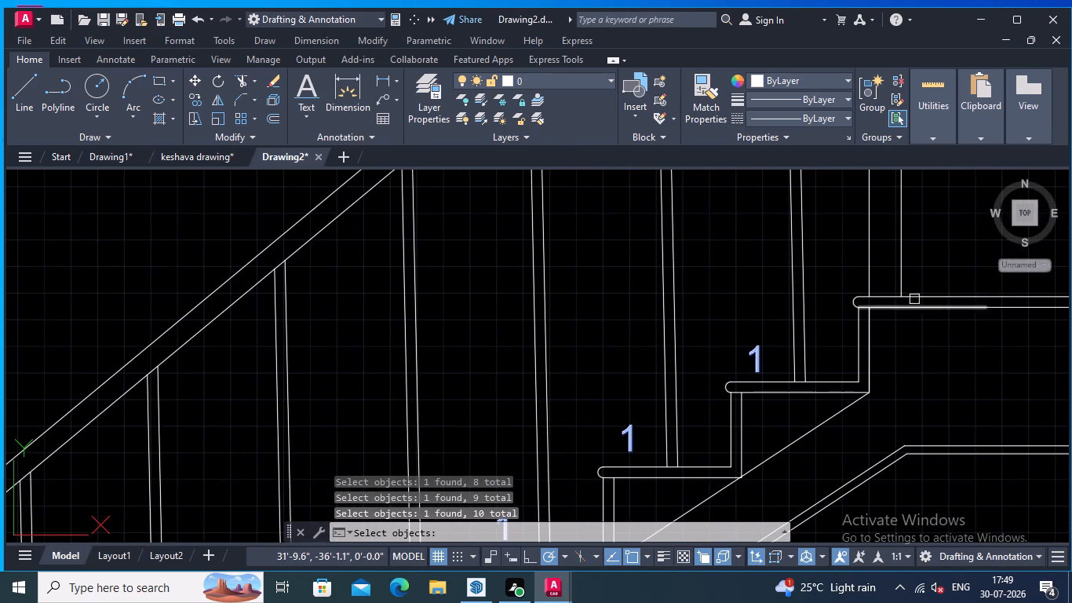
scroll(946, 269, down, 1)
middle_drag(946, 276, 817, 354)
click(906, 334)
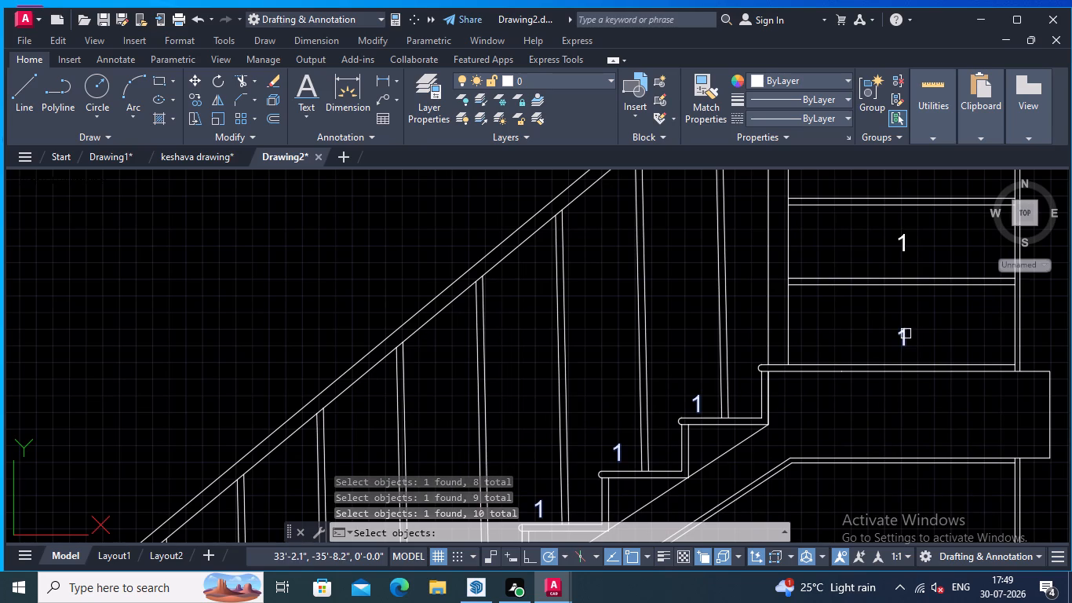
click(905, 241)
middle_drag(892, 252, 795, 407)
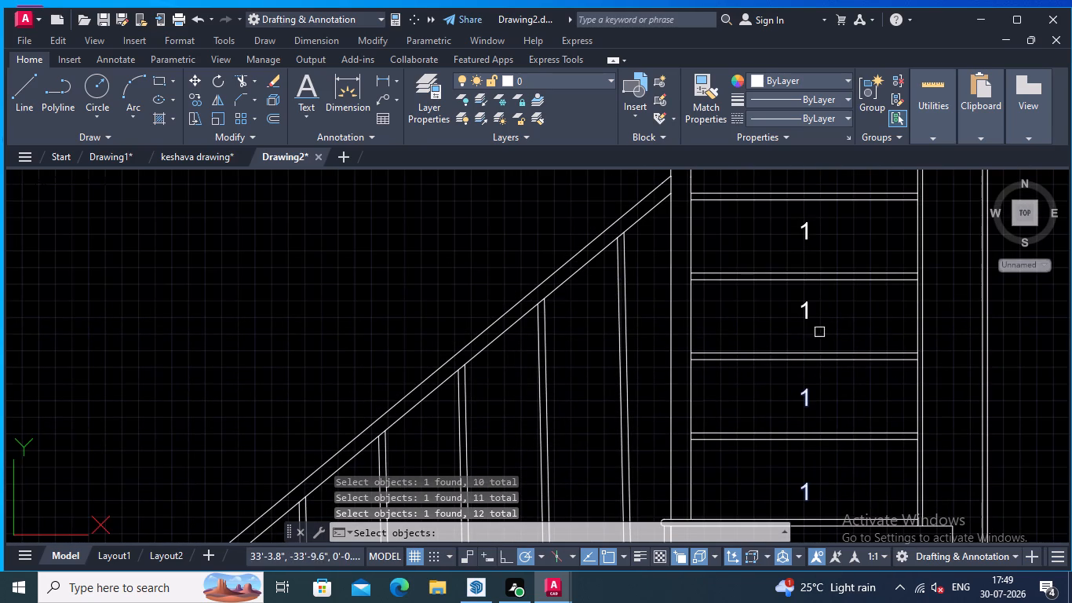
click(808, 316)
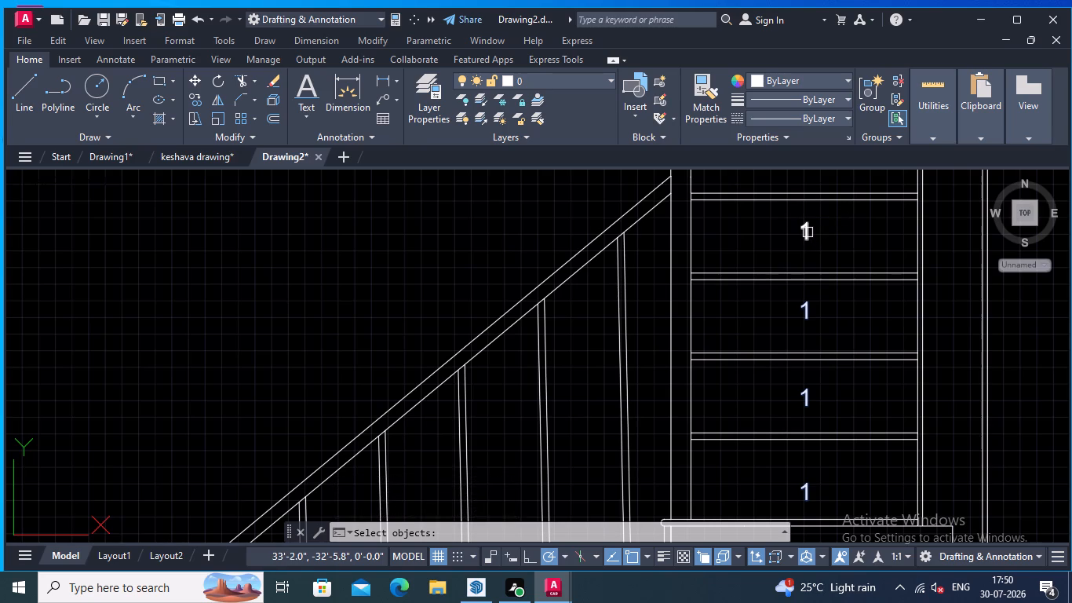
click(808, 232)
scroll(817, 244, down, 2)
middle_drag(822, 249, 814, 282)
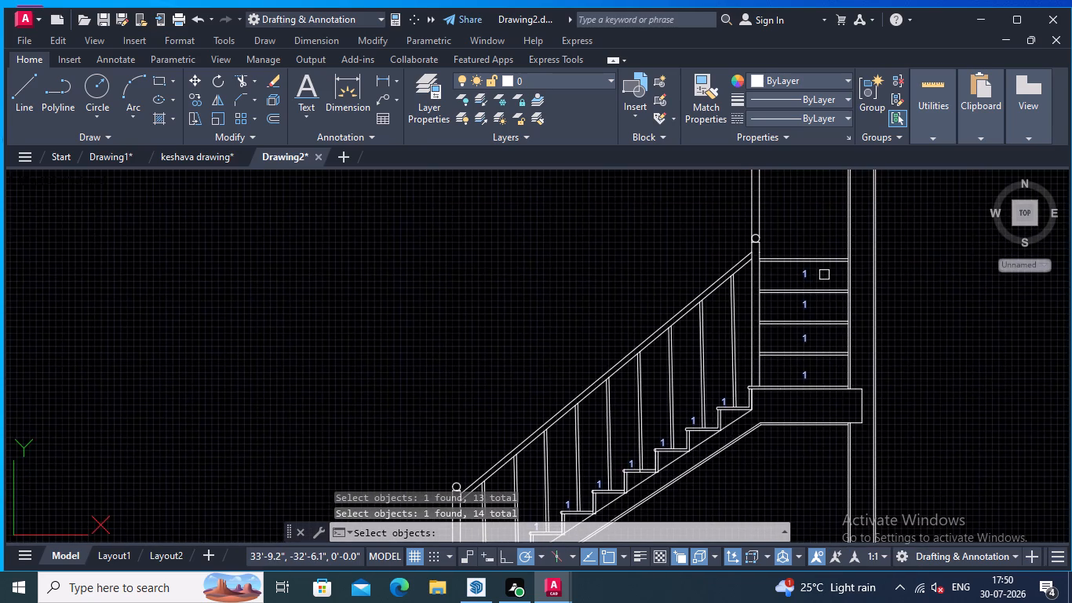
scroll(824, 275, up, 1)
middle_drag(824, 275, 827, 241)
key(Return)
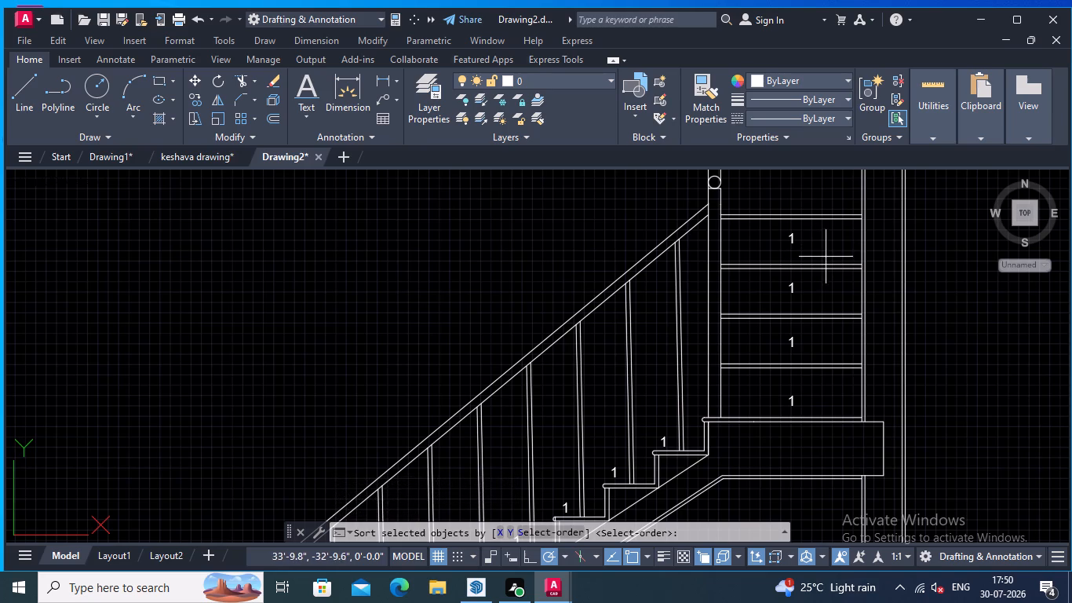
Sort the selected numbers by Select-order and set the numbering to start at 1 with an increment of 1.
click(568, 531)
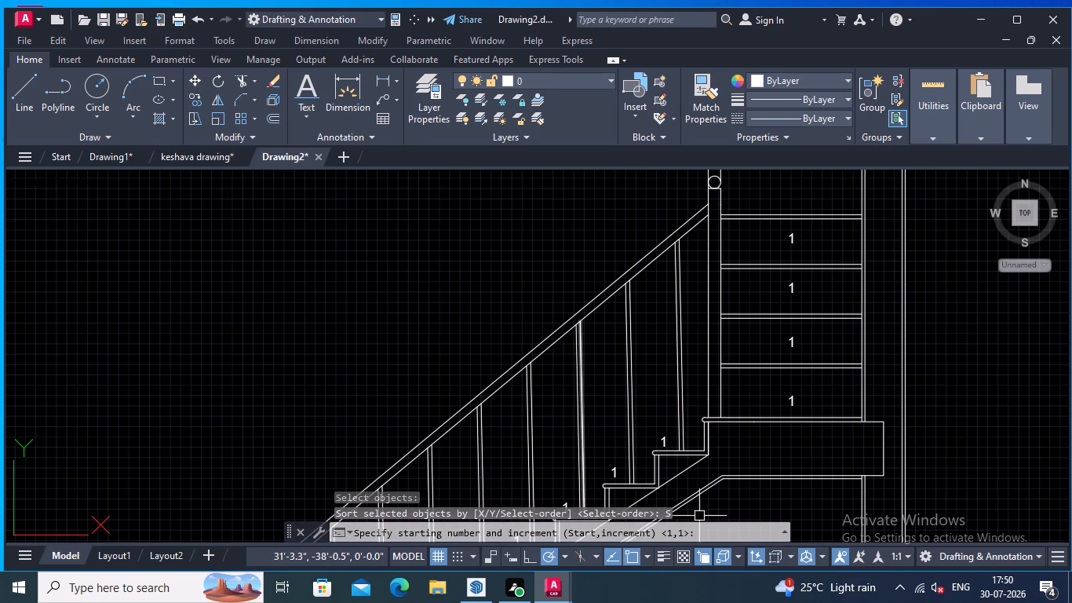
key(1)
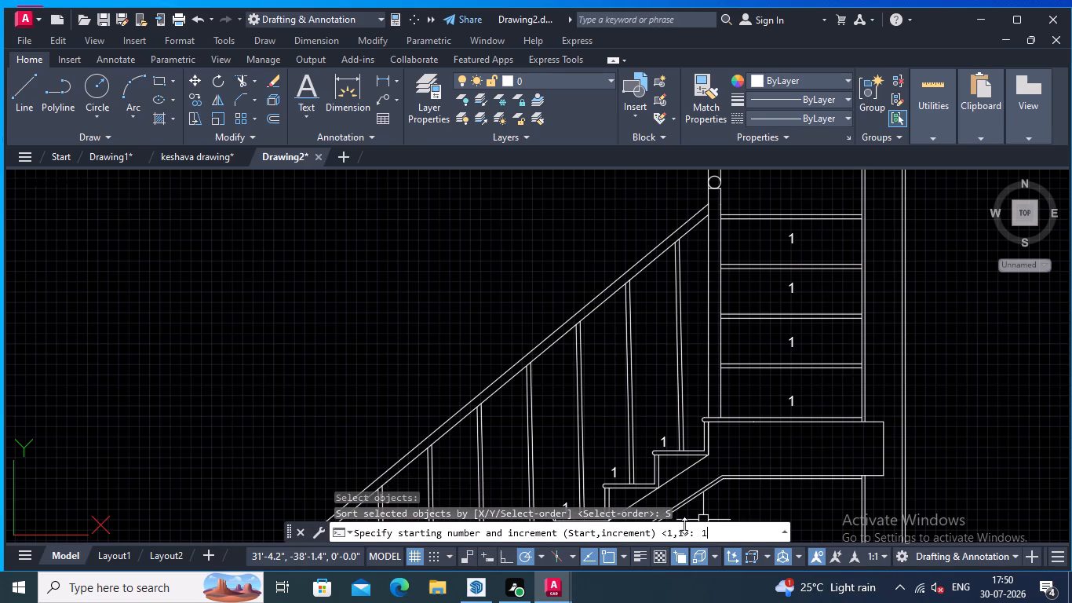
text(,1)
key(Return)
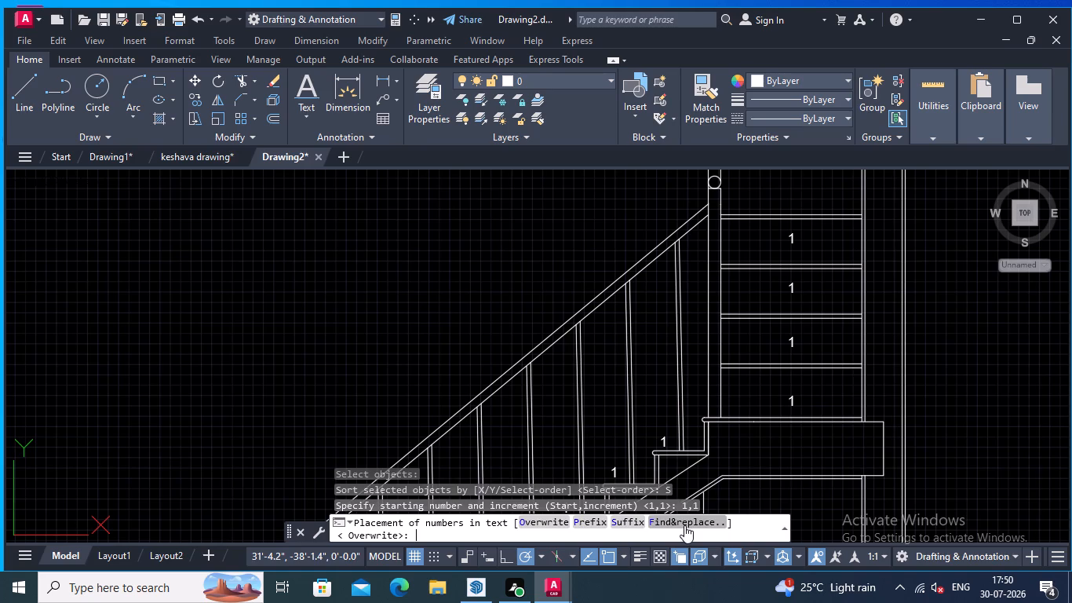
Finish numbering the selected stair step labels in sequence, using Overwrite for the number placement.
middle_drag(830, 424, 841, 334)
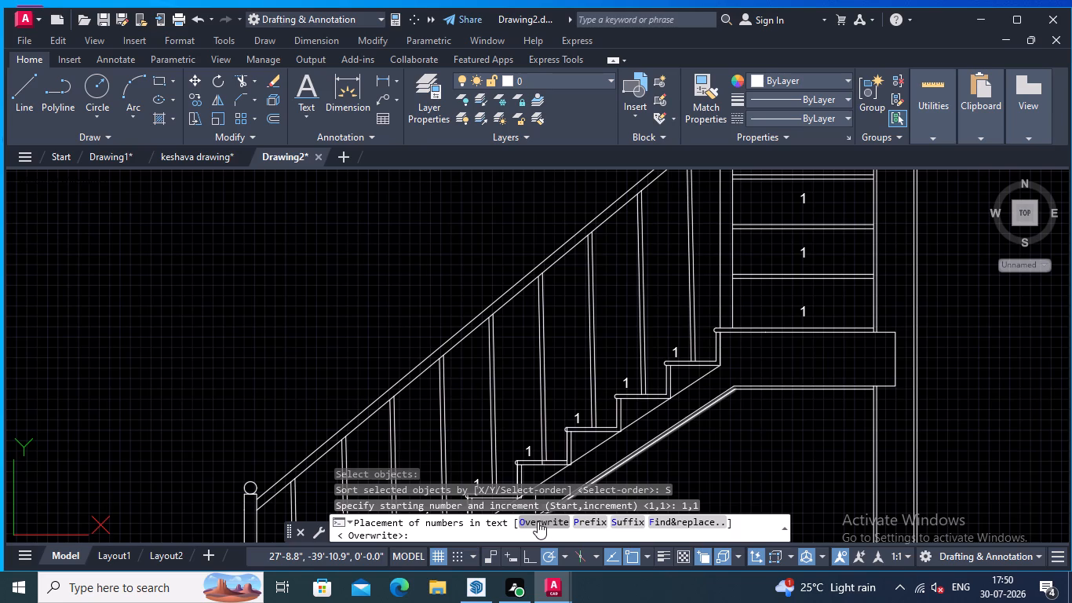
click(540, 519)
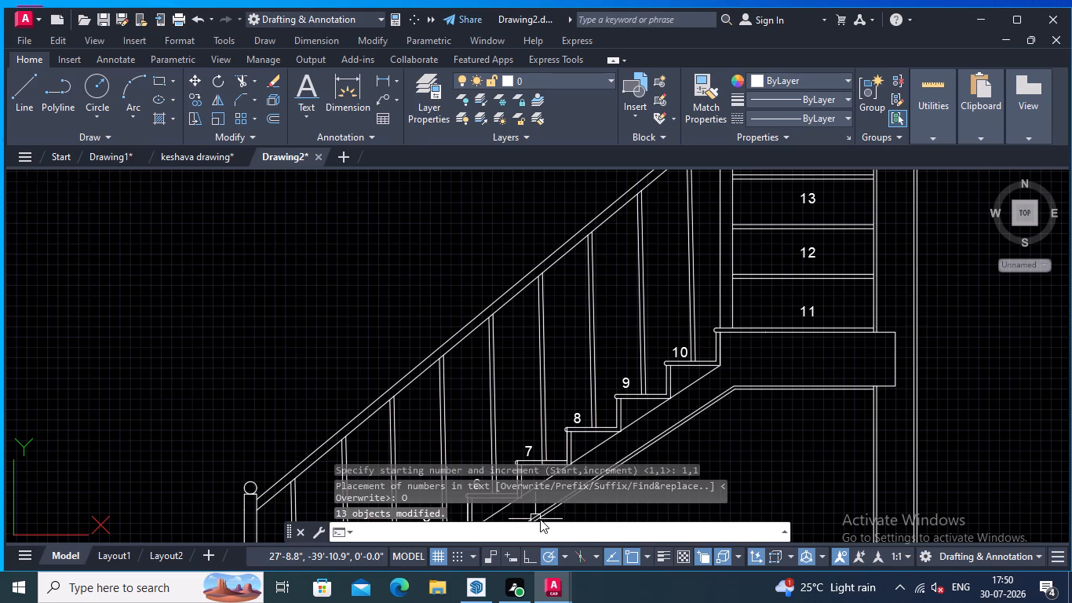
Enclose the stair step numbers 1 to 14 in constant-size circles with TCIRCLE, using an offset factor of 0.2.
middle_drag(649, 429, 727, 354)
scroll(718, 400, down, 1)
middle_drag(720, 411, 723, 331)
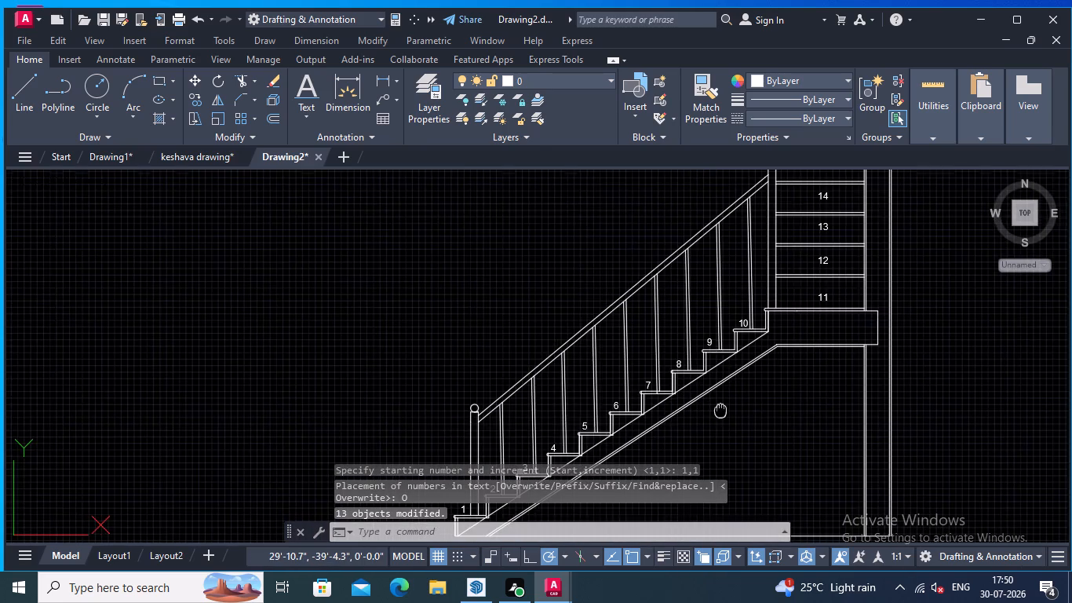
middle_drag(723, 331, 727, 299)
middle_click(727, 315)
middle_drag(730, 379, 750, 360)
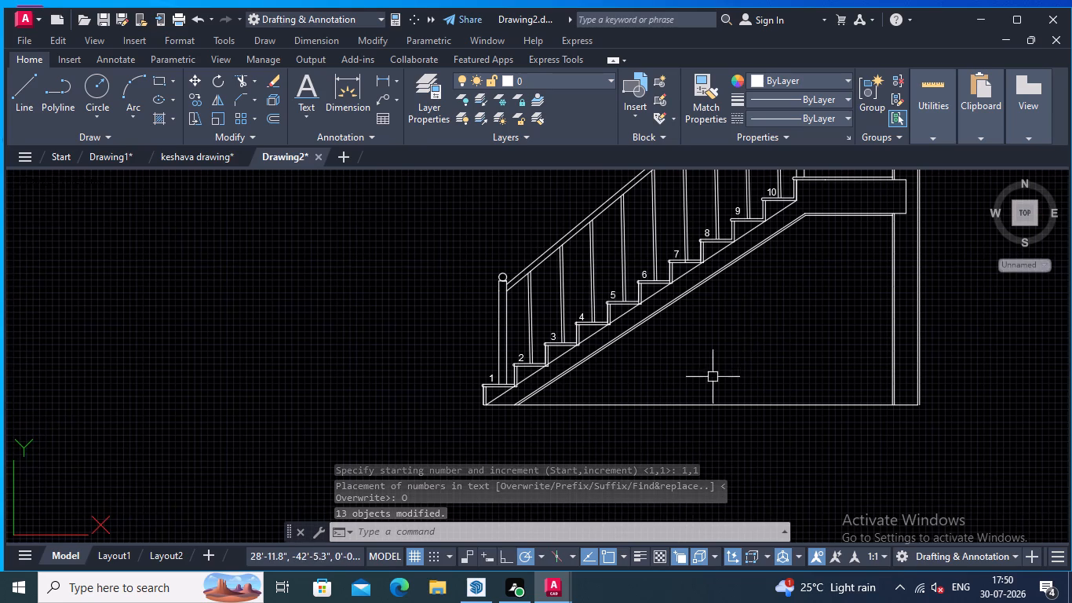
scroll(389, 377, up, 2)
middle_drag(392, 377, 345, 336)
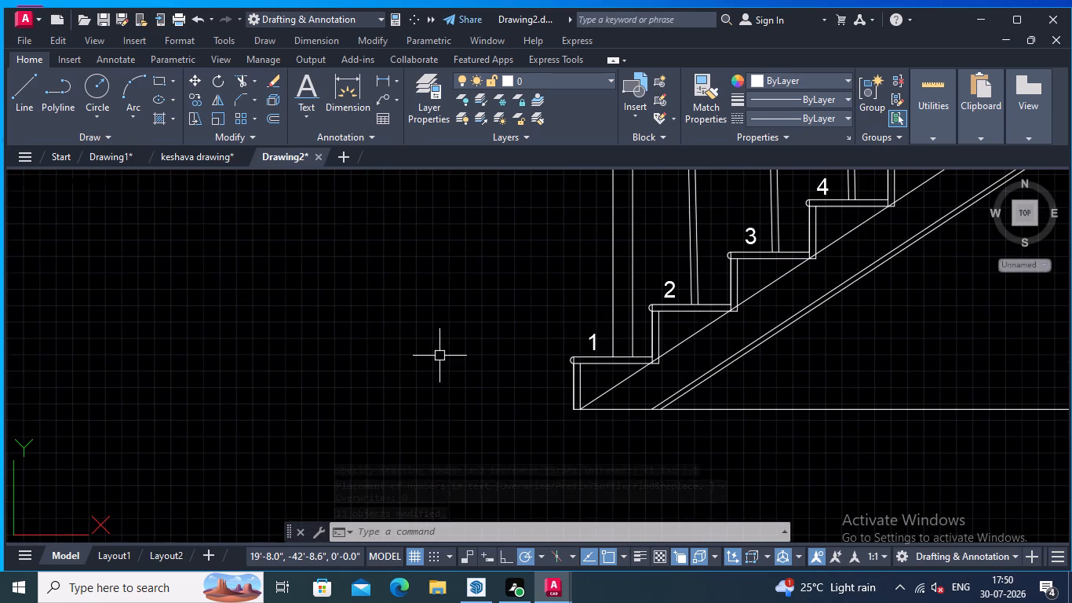
key(t)
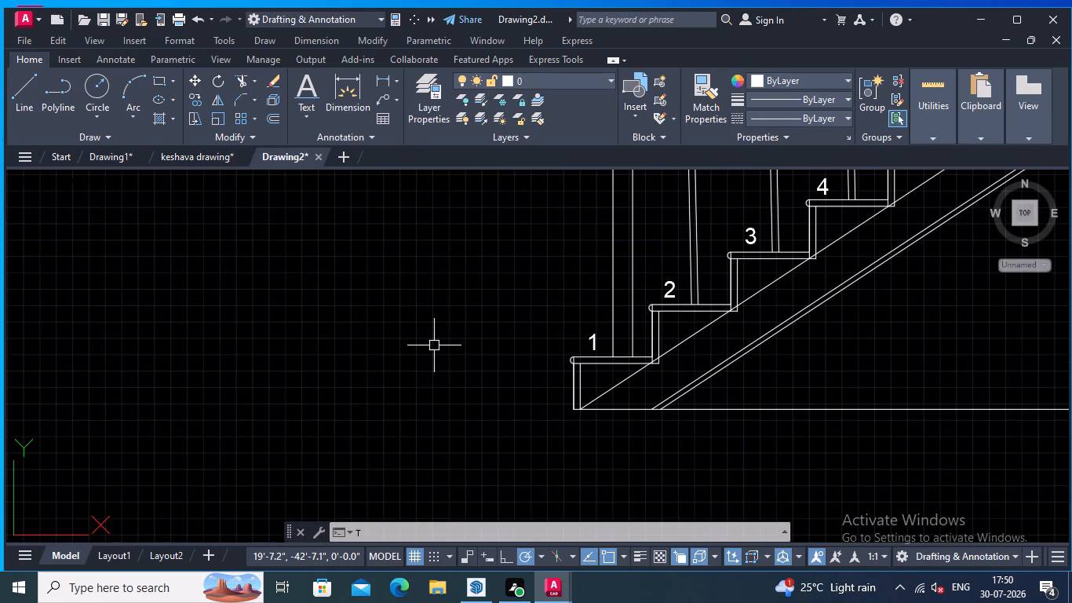
text(CIRC)
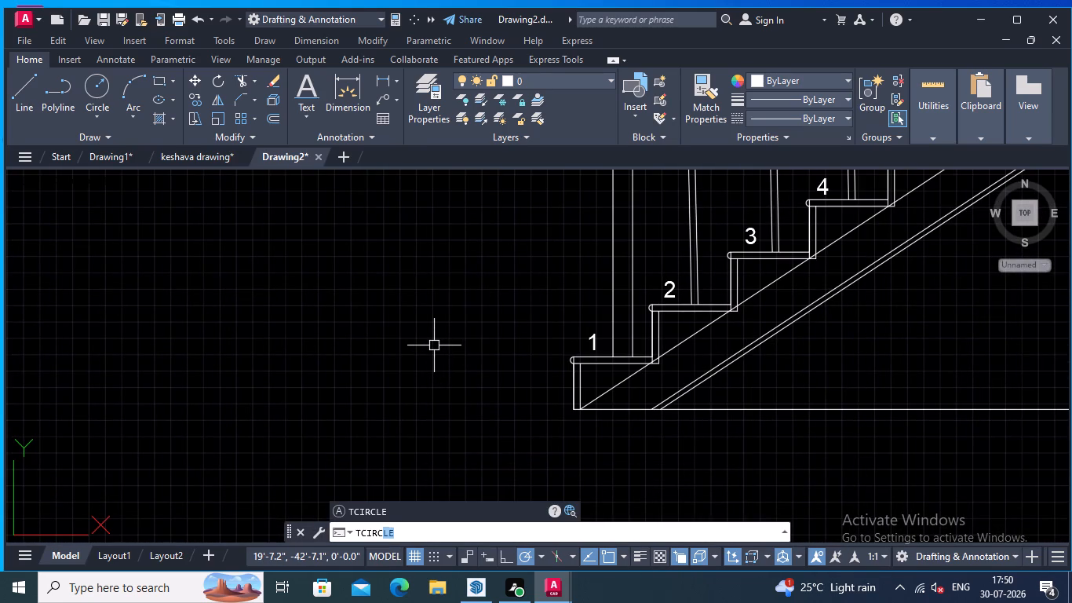
key(Return)
scroll(622, 331, up, 1)
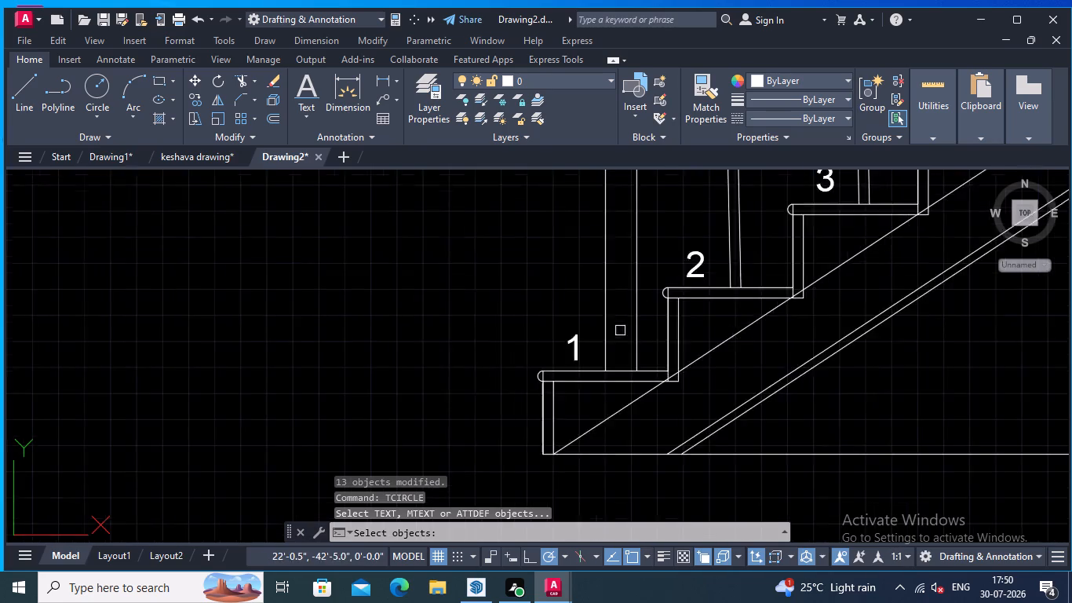
scroll(620, 331, up, 1)
click(545, 353)
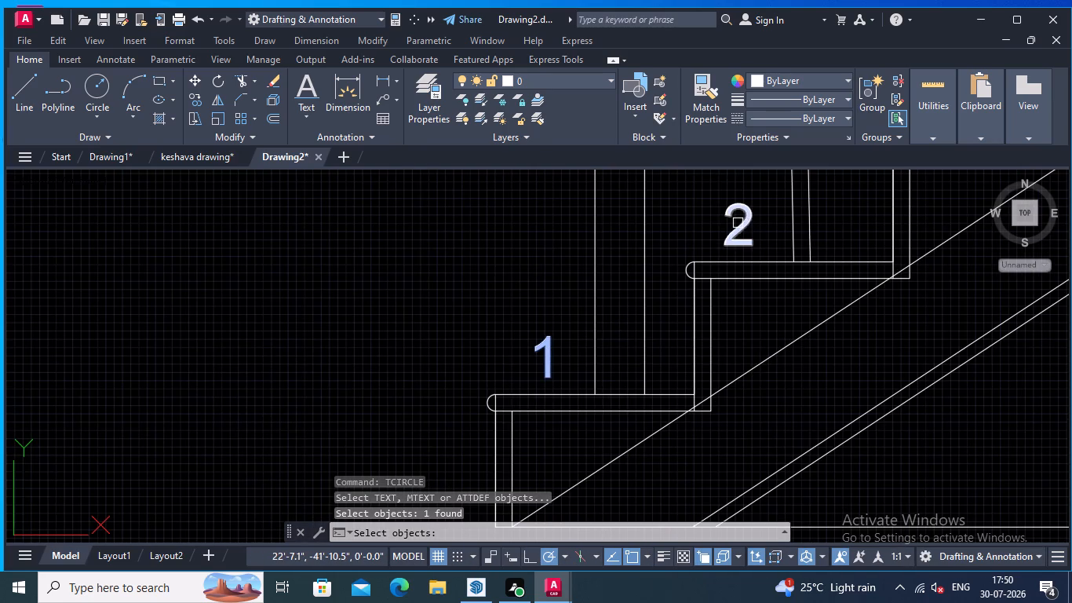
click(738, 225)
middle_drag(750, 232, 631, 327)
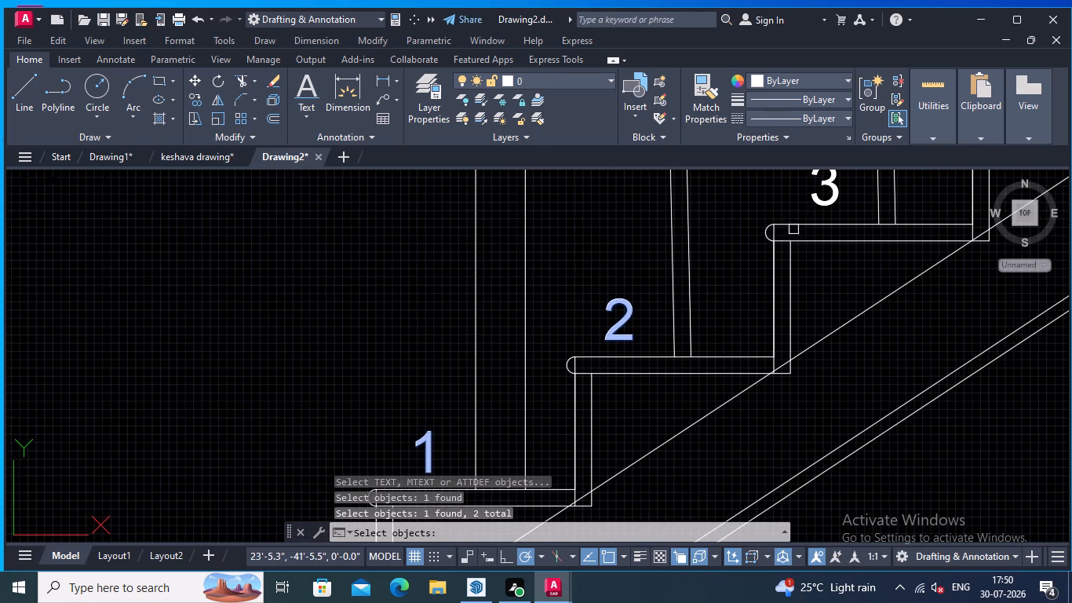
click(819, 197)
middle_drag(824, 195, 660, 330)
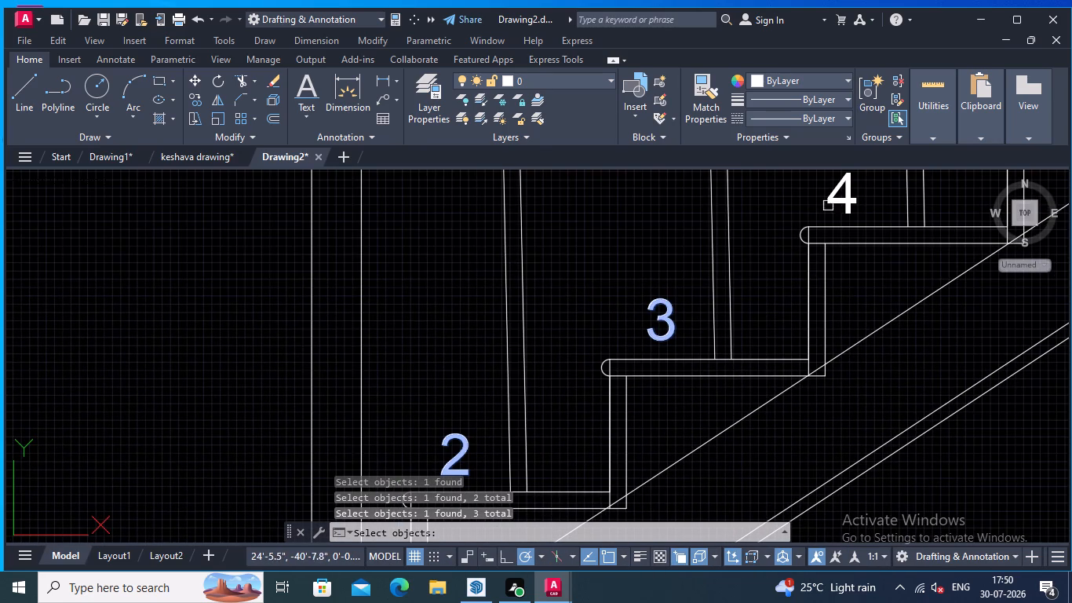
click(840, 196)
scroll(867, 195, down, 1)
middle_drag(871, 199, 709, 375)
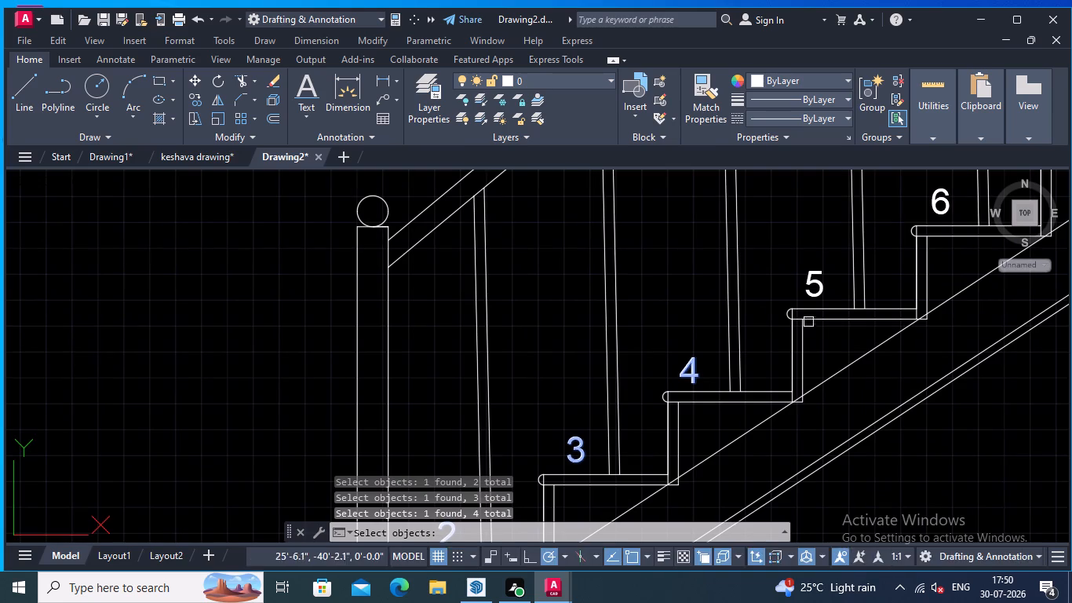
click(819, 278)
middle_drag(823, 275, 760, 333)
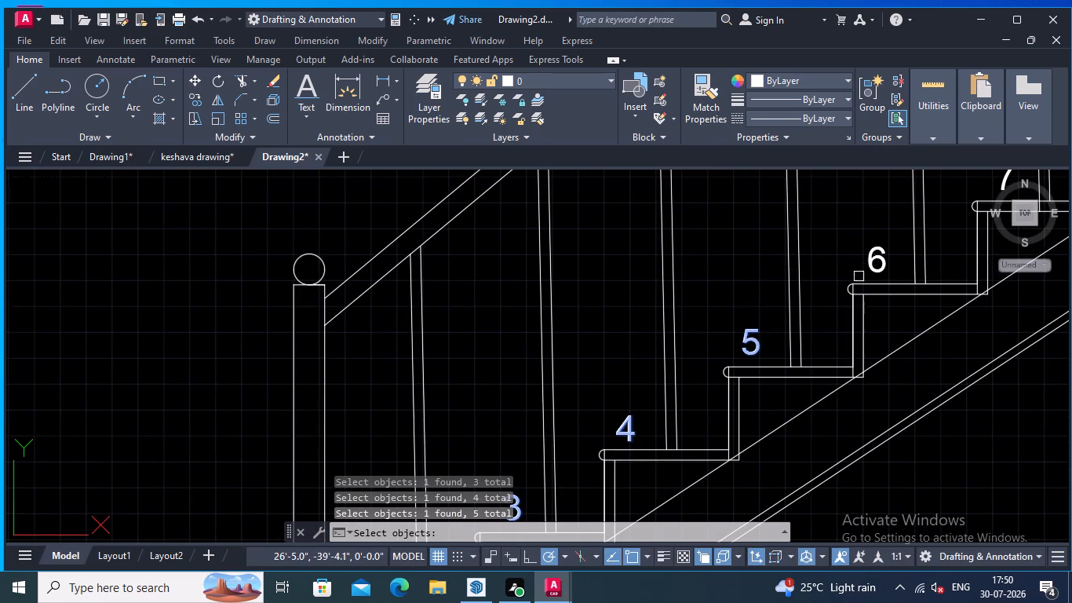
click(873, 262)
middle_drag(873, 262, 676, 349)
click(809, 269)
middle_drag(820, 272, 797, 284)
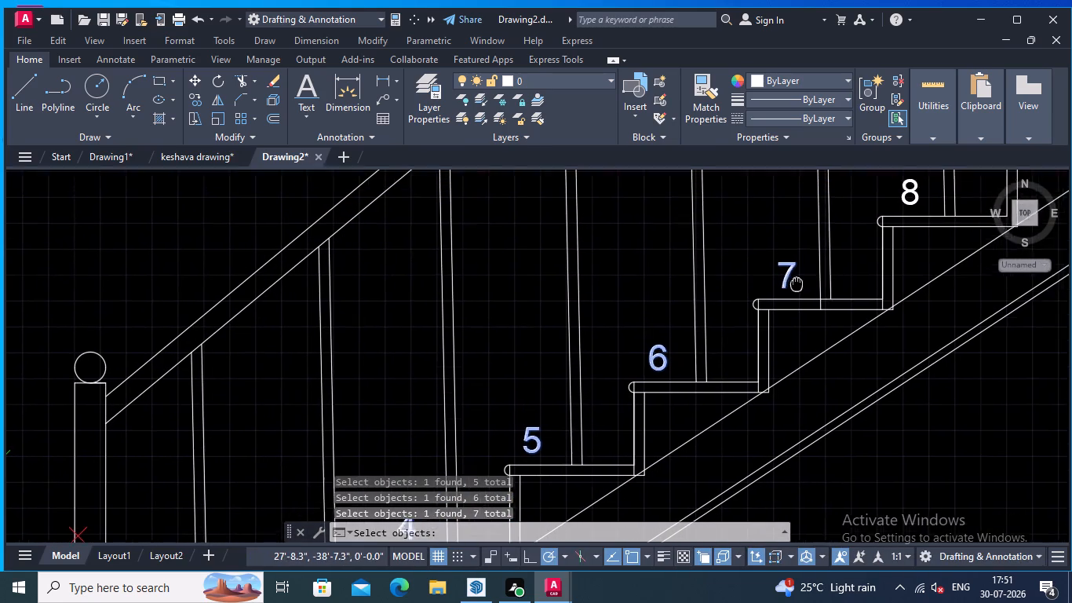
middle_drag(797, 284, 709, 338)
click(815, 254)
middle_drag(844, 245, 694, 385)
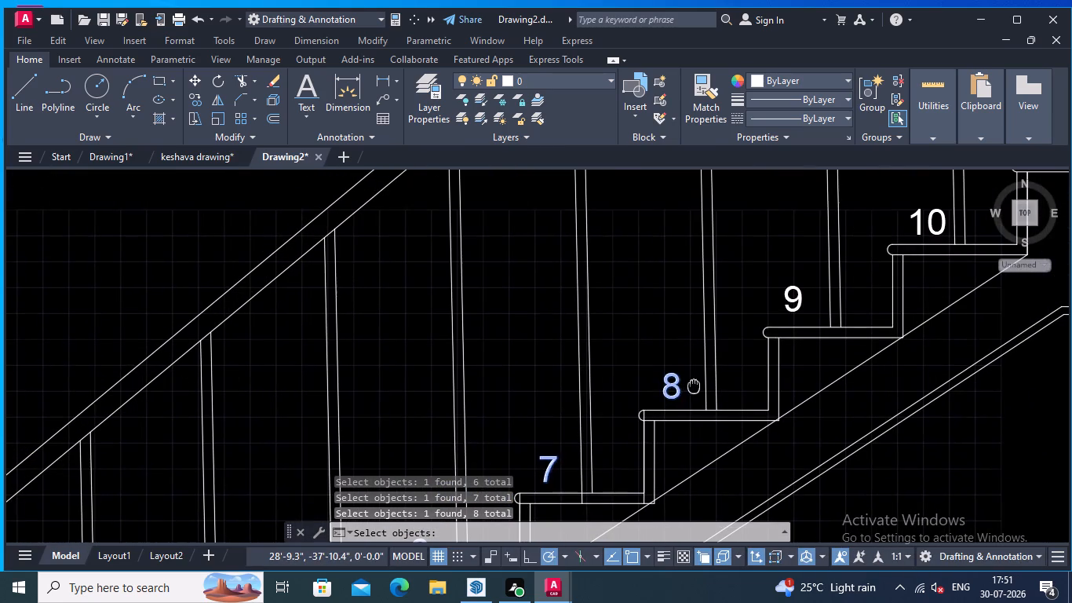
click(793, 298)
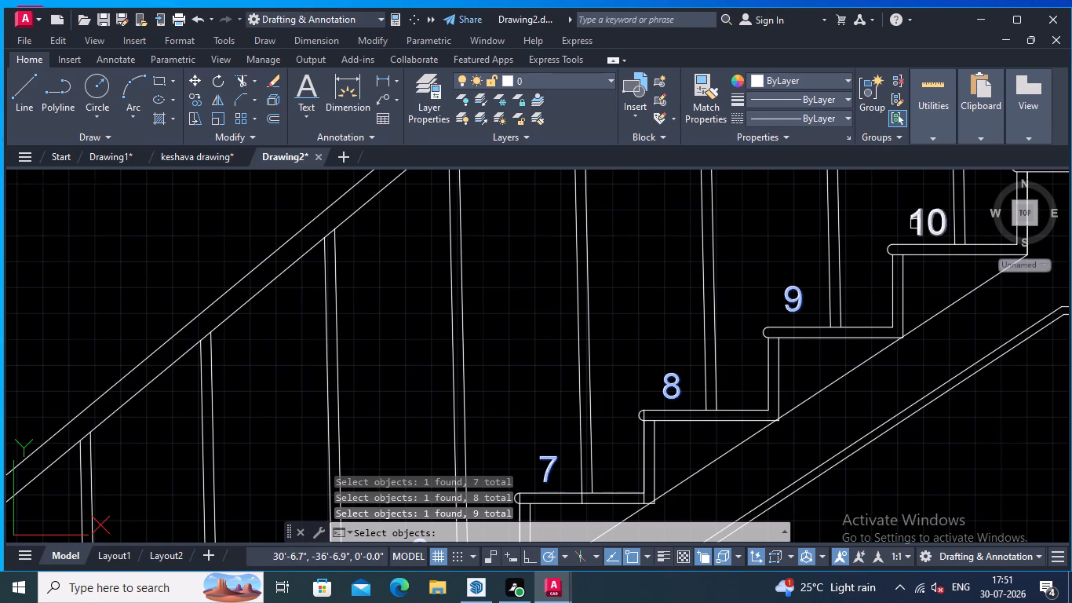
click(915, 224)
middle_drag(898, 247, 561, 461)
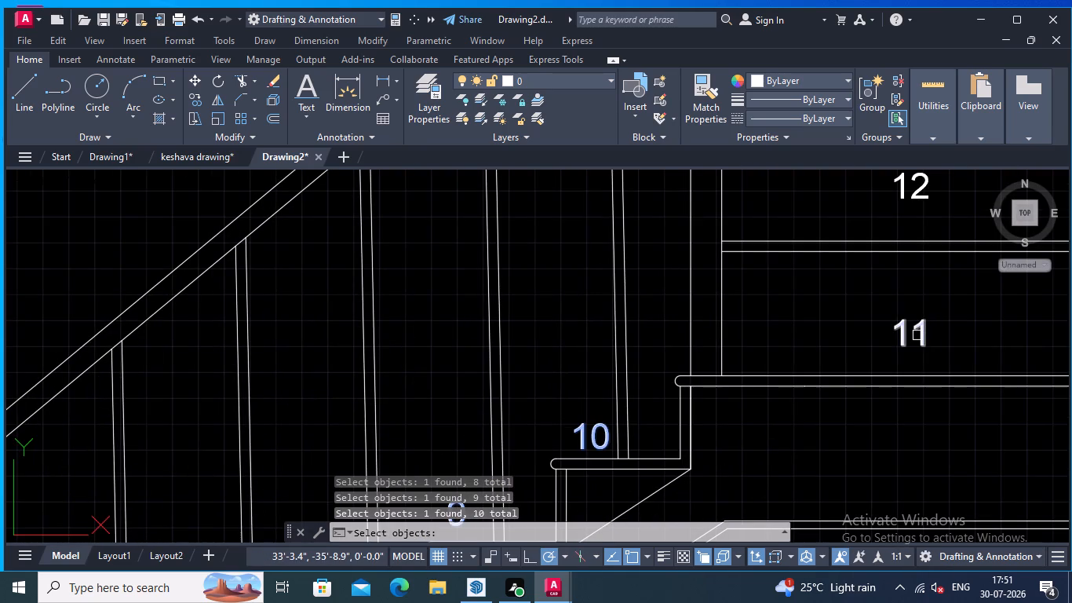
click(921, 331)
middle_drag(921, 331, 904, 449)
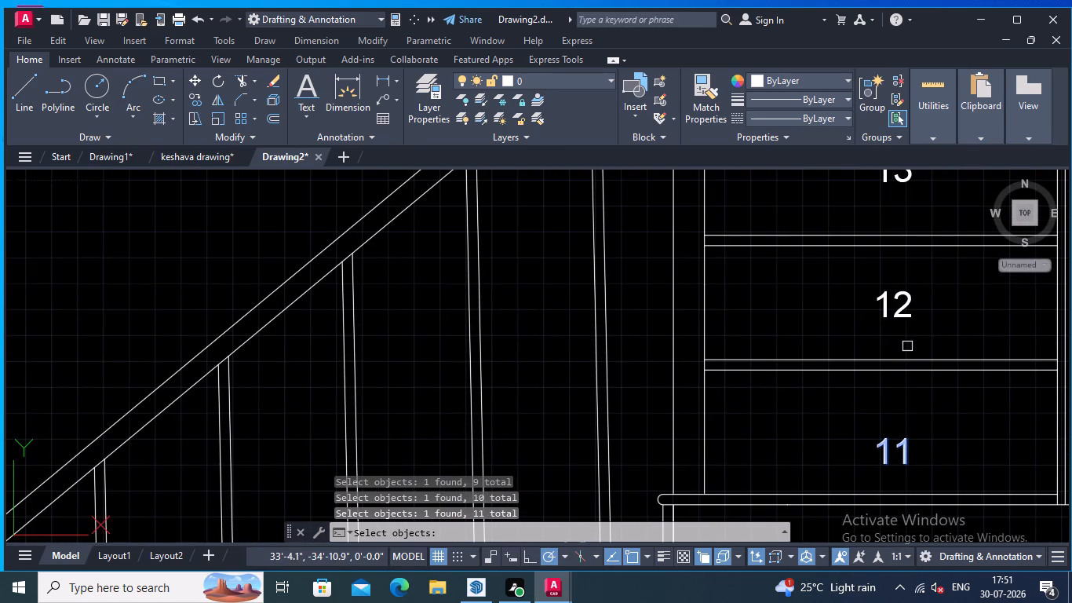
click(902, 305)
middle_drag(921, 293, 922, 404)
click(904, 287)
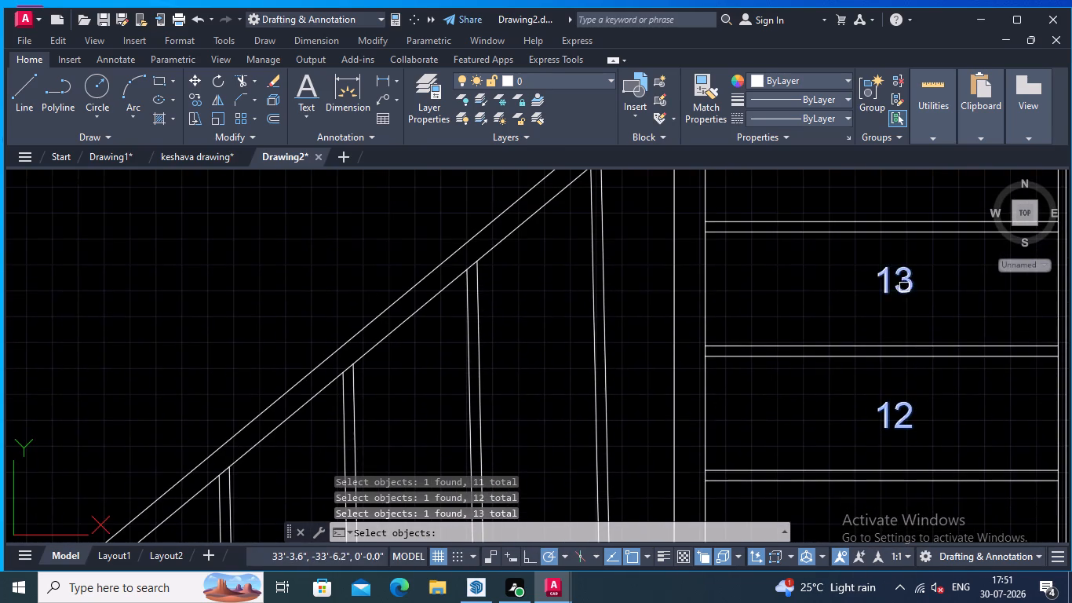
middle_drag(904, 298, 868, 483)
click(870, 353)
scroll(866, 364, down, 2)
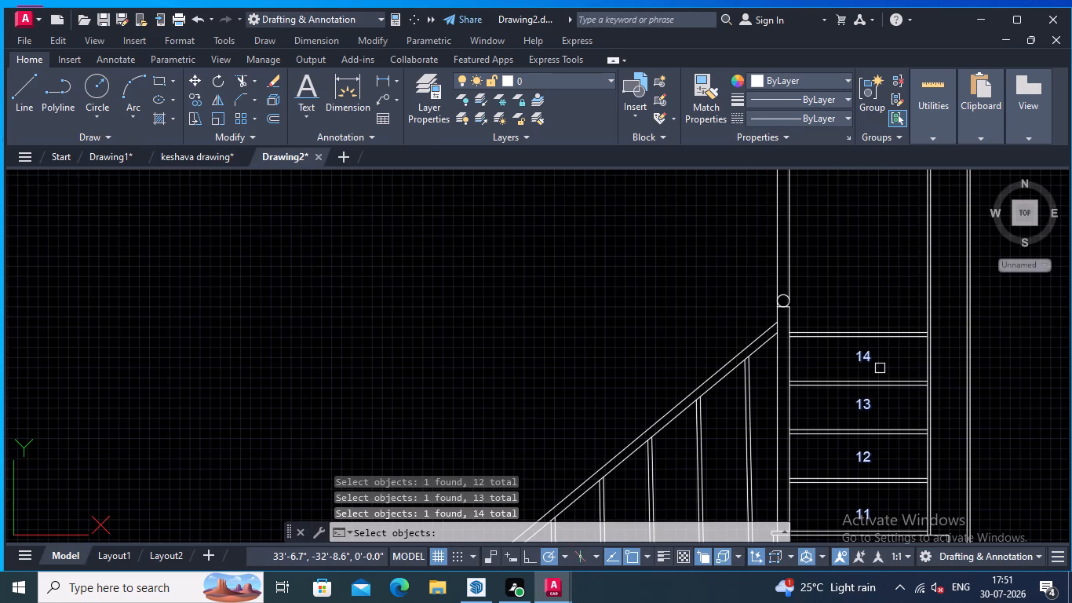
middle_drag(891, 388, 866, 333)
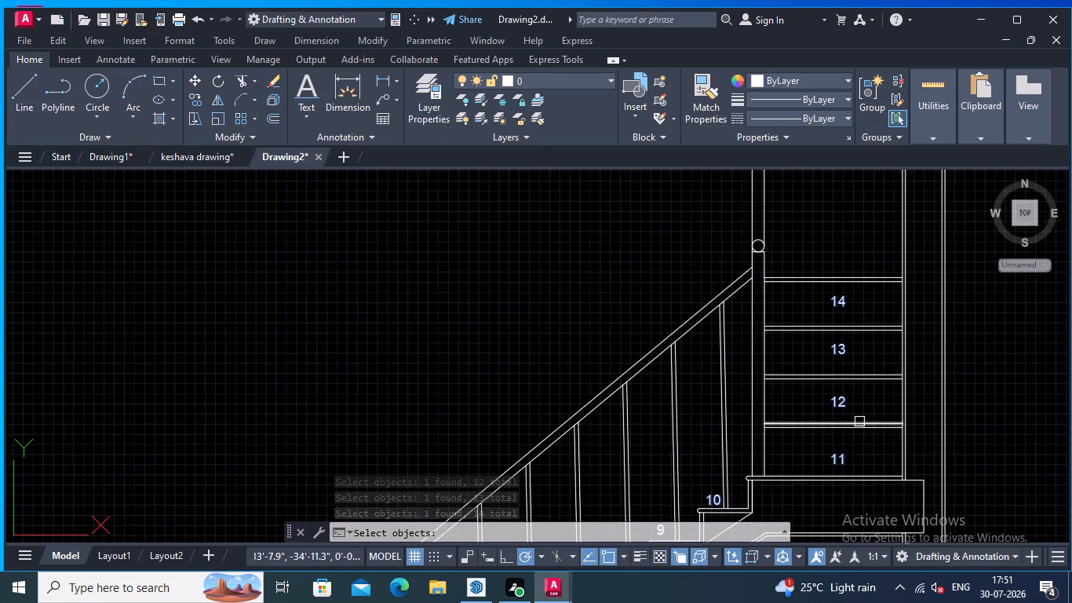
middle_drag(859, 422, 840, 322)
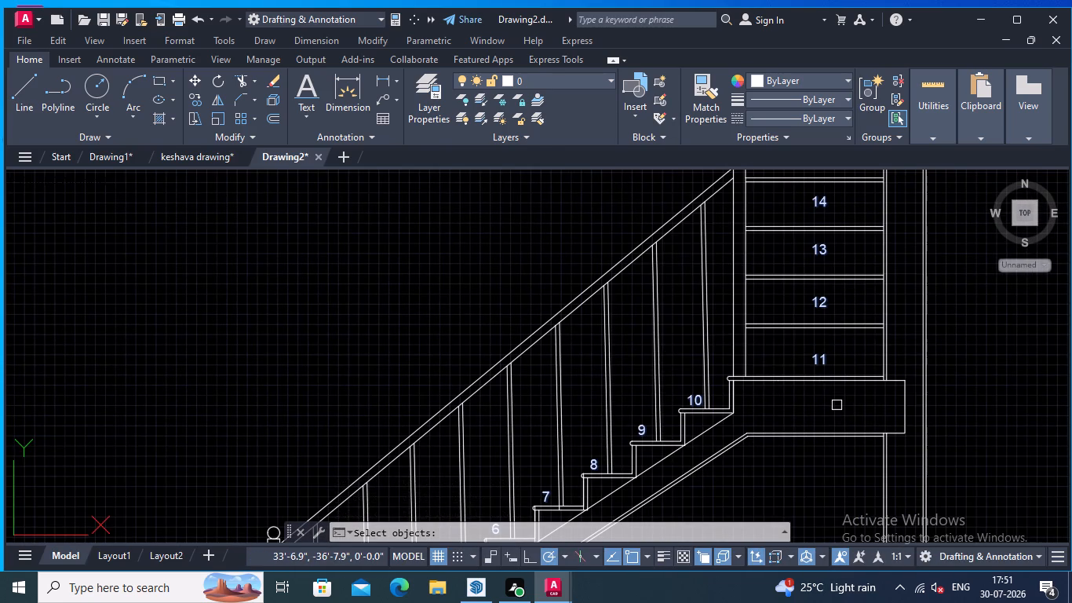
scroll(834, 407, down, 1)
middle_drag(833, 410, 830, 343)
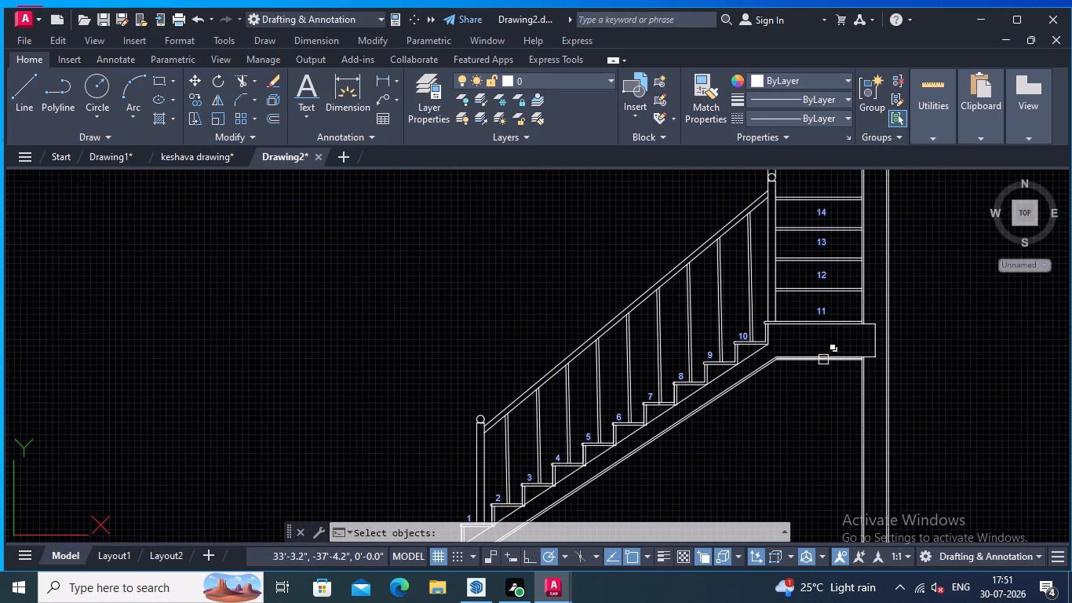
middle_drag(829, 334, 827, 407)
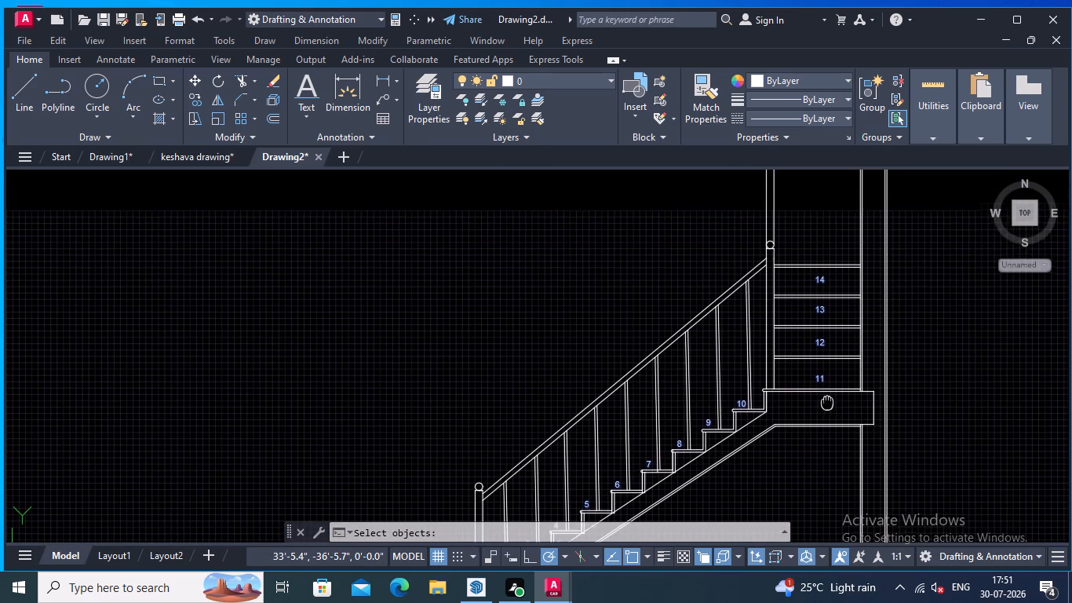
middle_drag(827, 407, 832, 433)
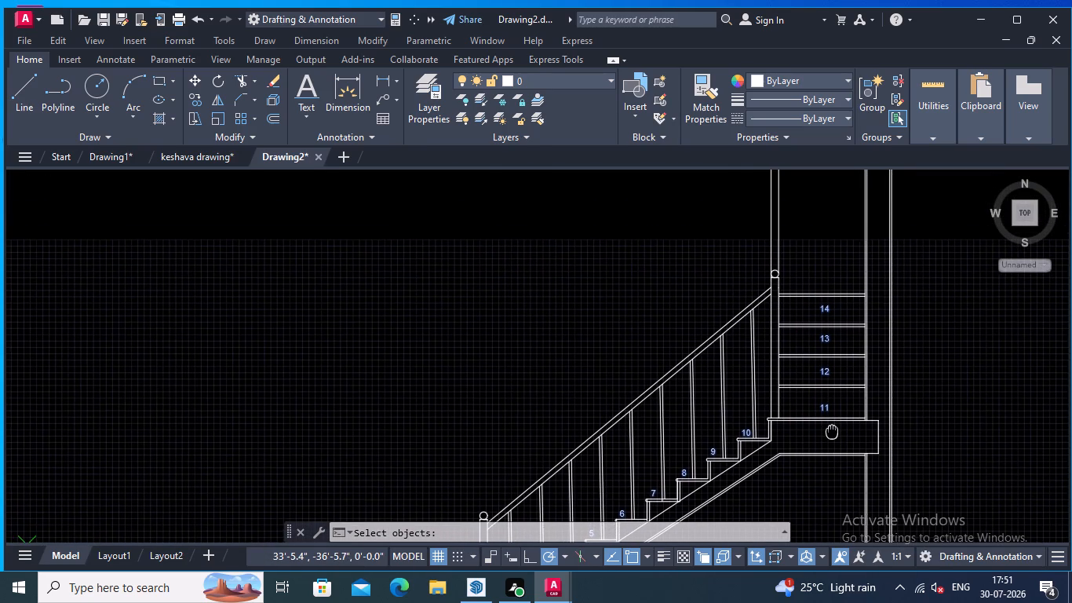
middle_drag(832, 433, 831, 458)
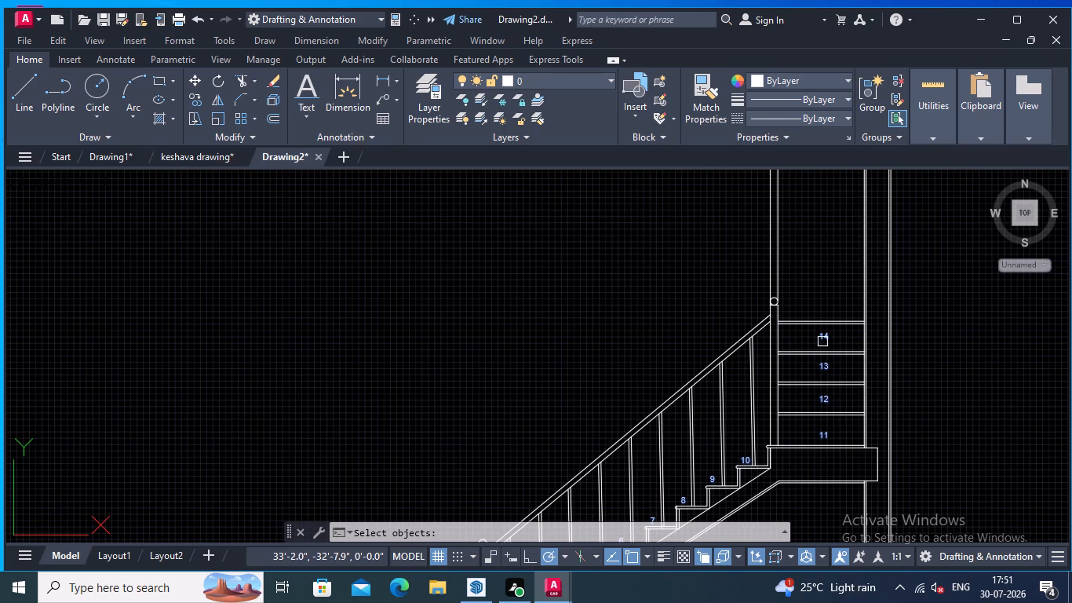
middle_drag(811, 304, 807, 323)
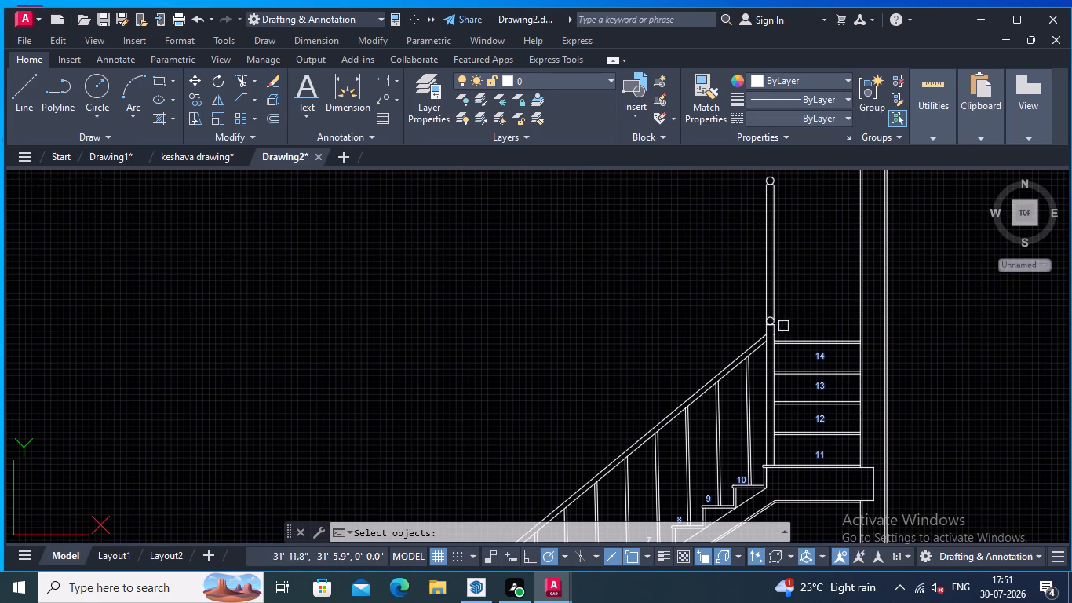
scroll(808, 312, down, 1)
middle_drag(811, 312, 829, 287)
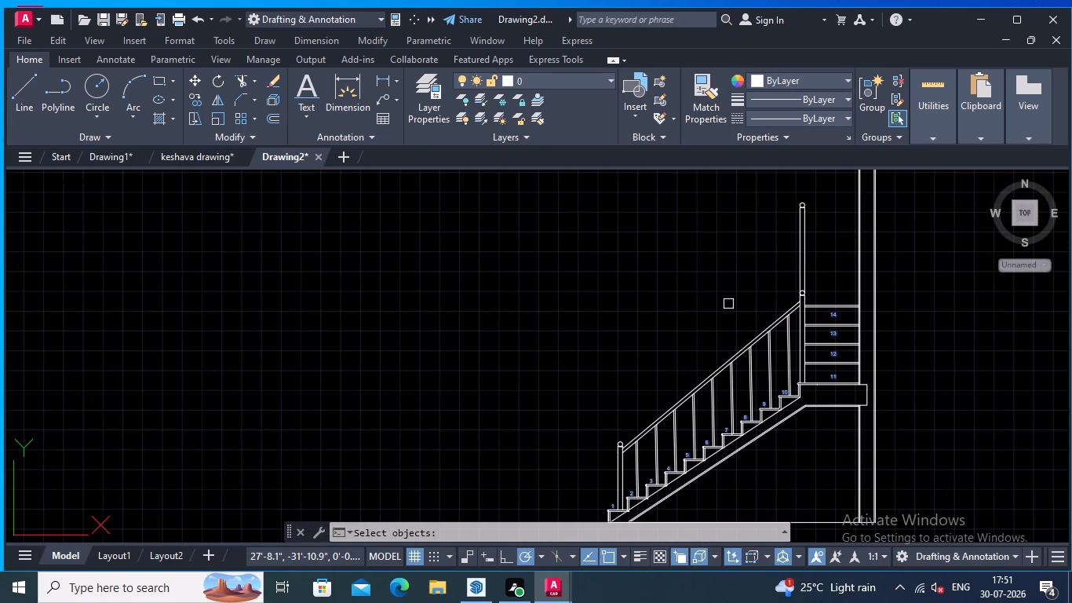
key(Return)
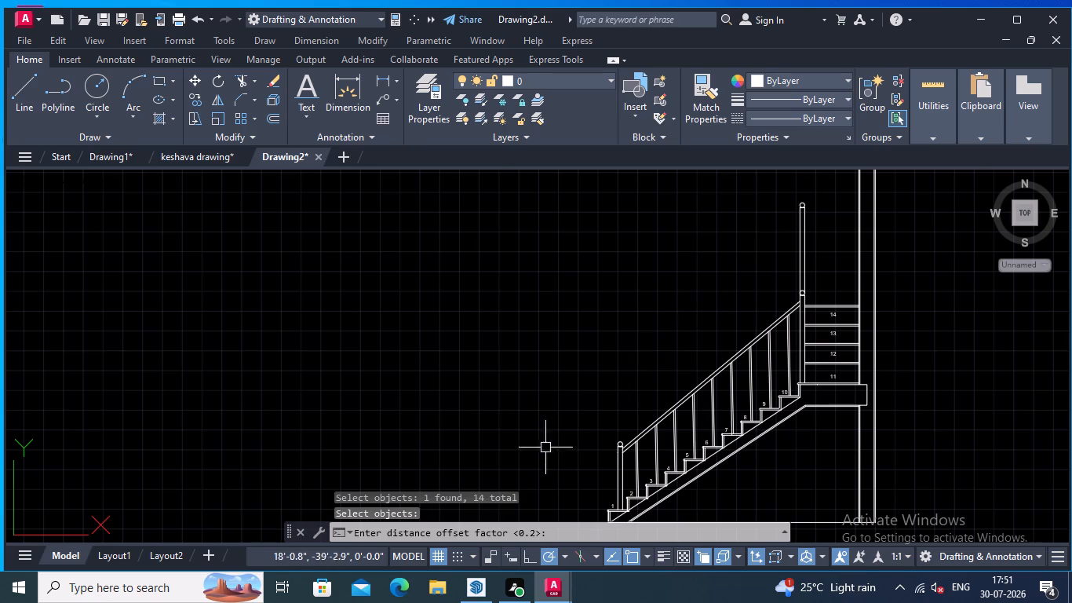
text(0.2)
key(Return)
click(465, 528)
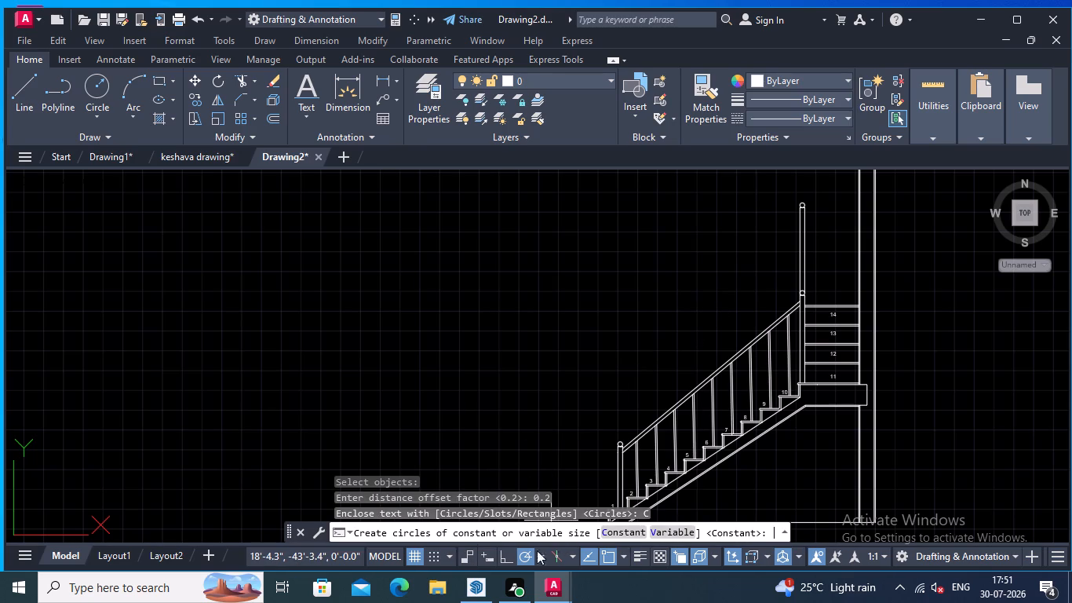
click(630, 533)
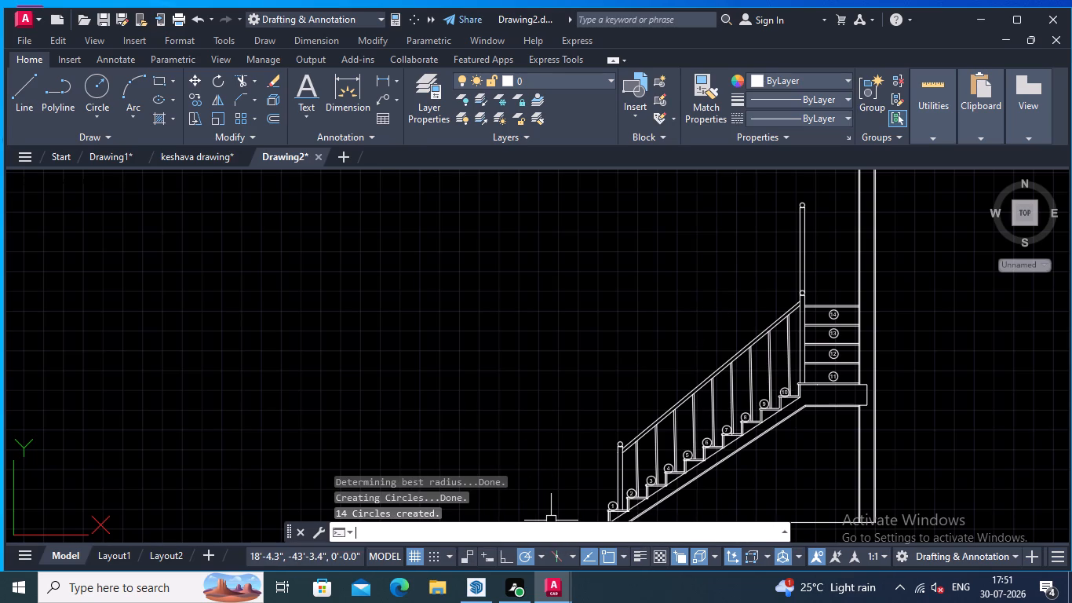
Delete the circle and the short horizontal line beneath it where the sloping handrail meets the landing post.
scroll(725, 433, down, 1)
scroll(819, 436, up, 2)
middle_drag(737, 446, 735, 407)
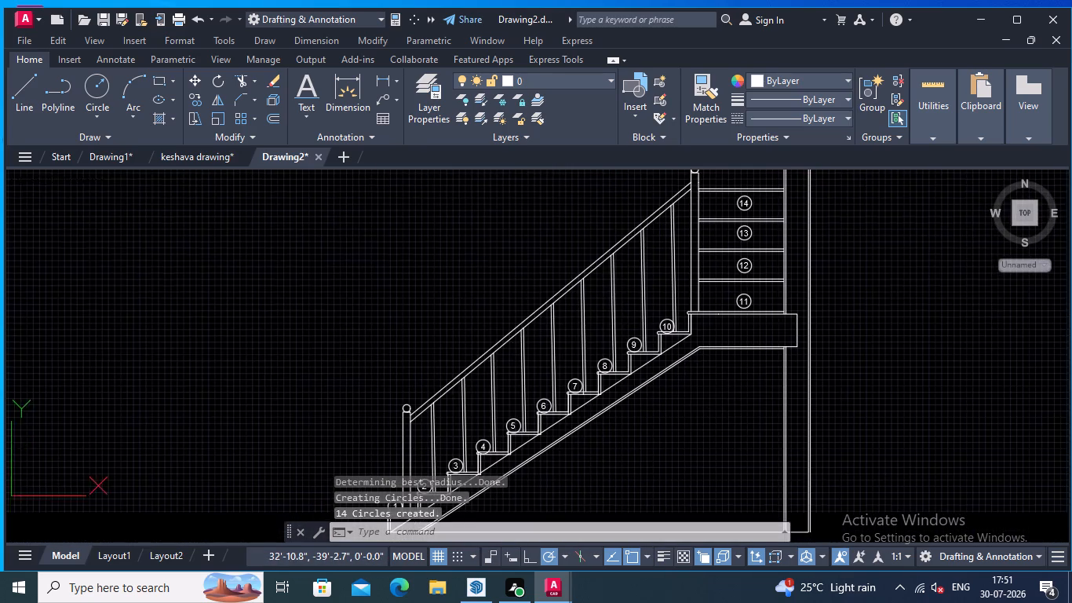
scroll(675, 385, up, 1)
middle_drag(673, 393, 668, 495)
scroll(703, 457, down, 1)
middle_drag(709, 445, 669, 512)
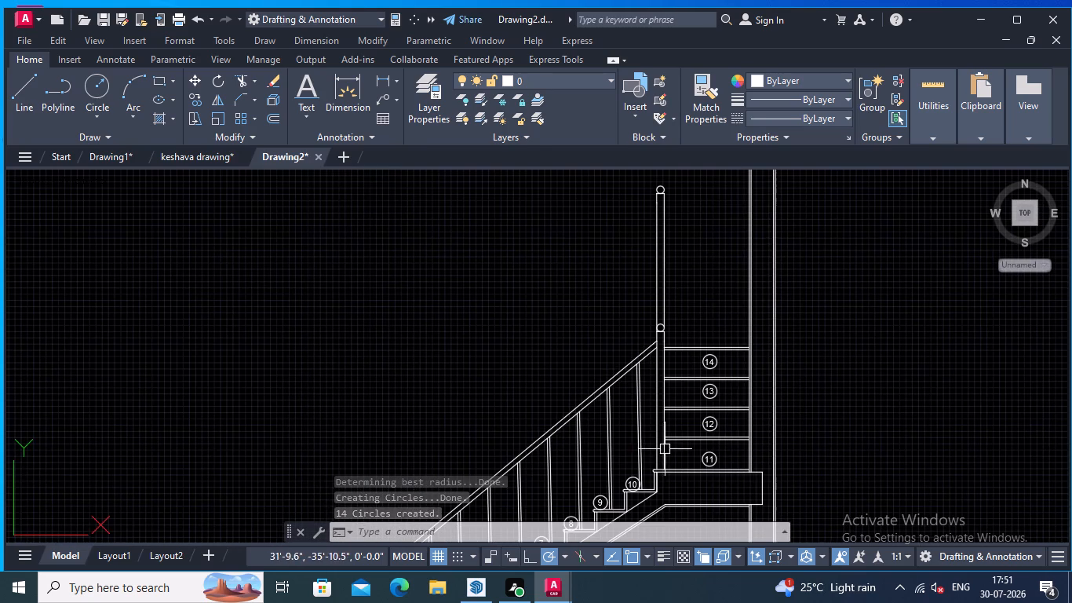
scroll(665, 320, up, 2)
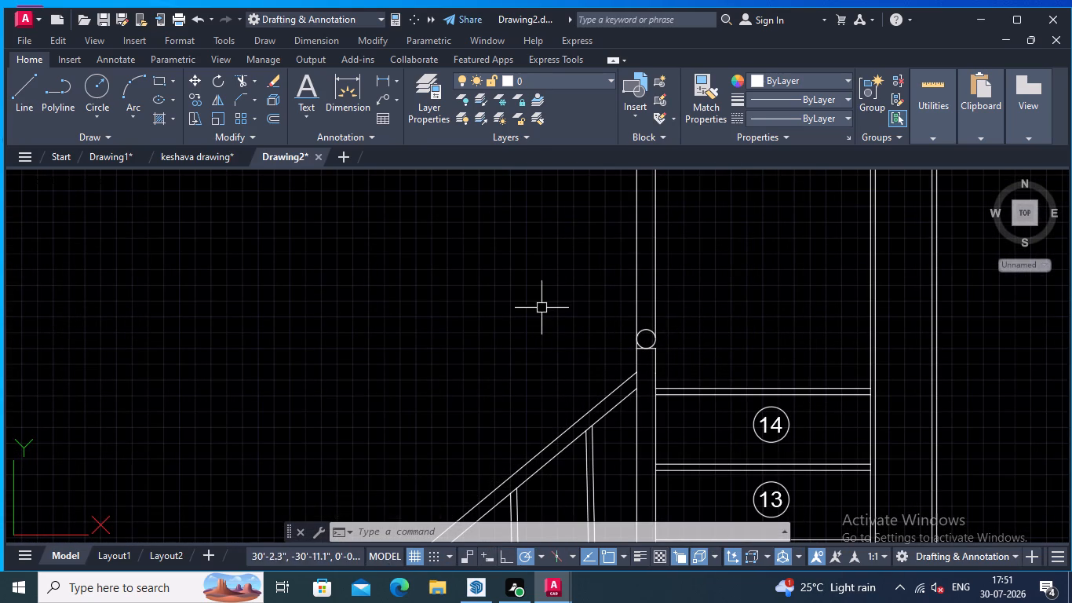
click(649, 333)
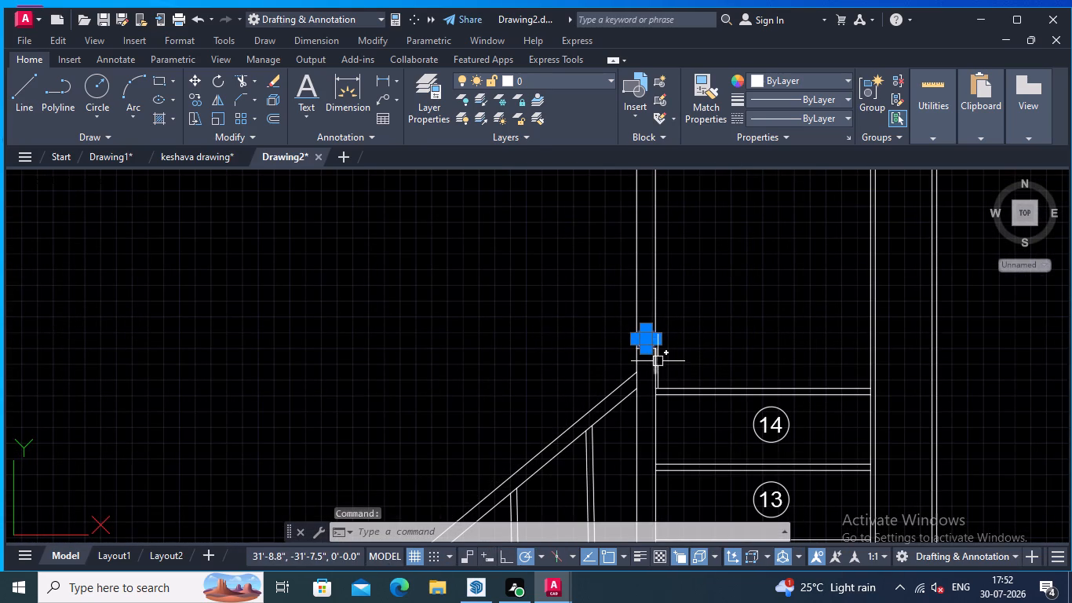
scroll(654, 353, up, 4)
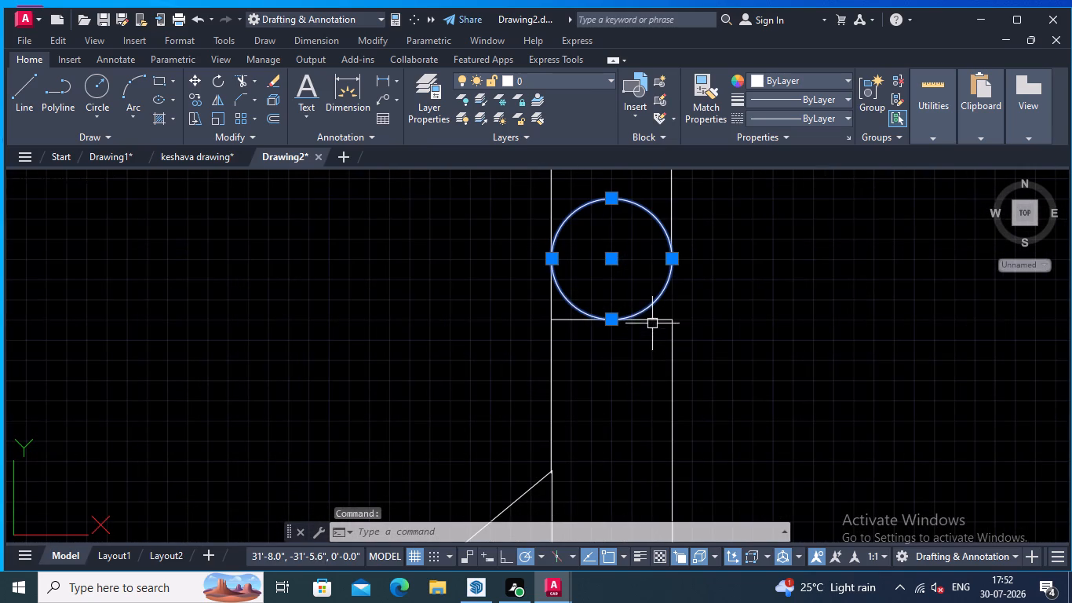
click(654, 319)
key(Delete)
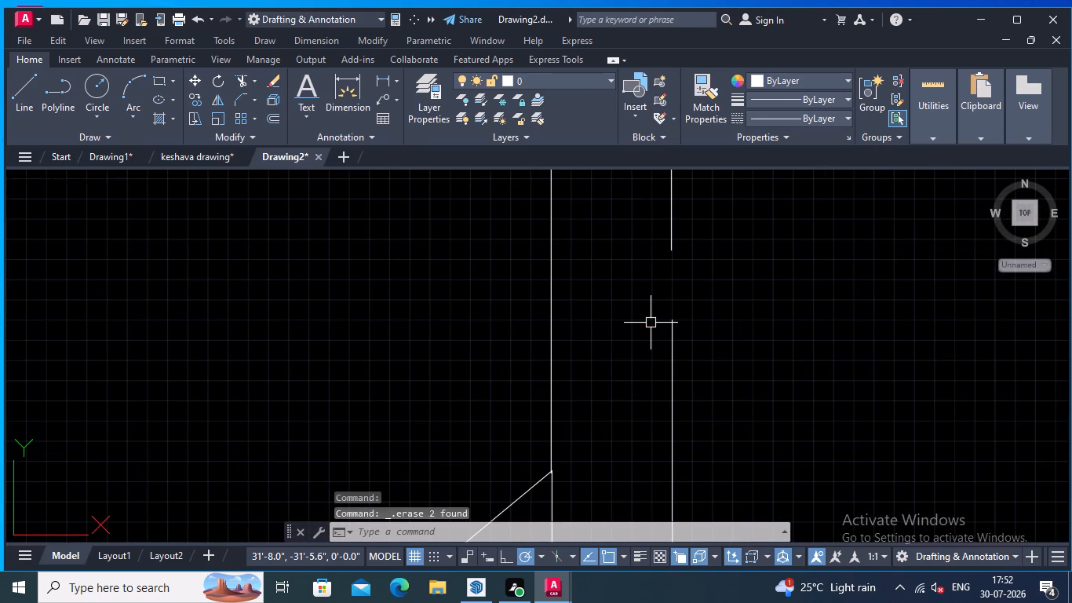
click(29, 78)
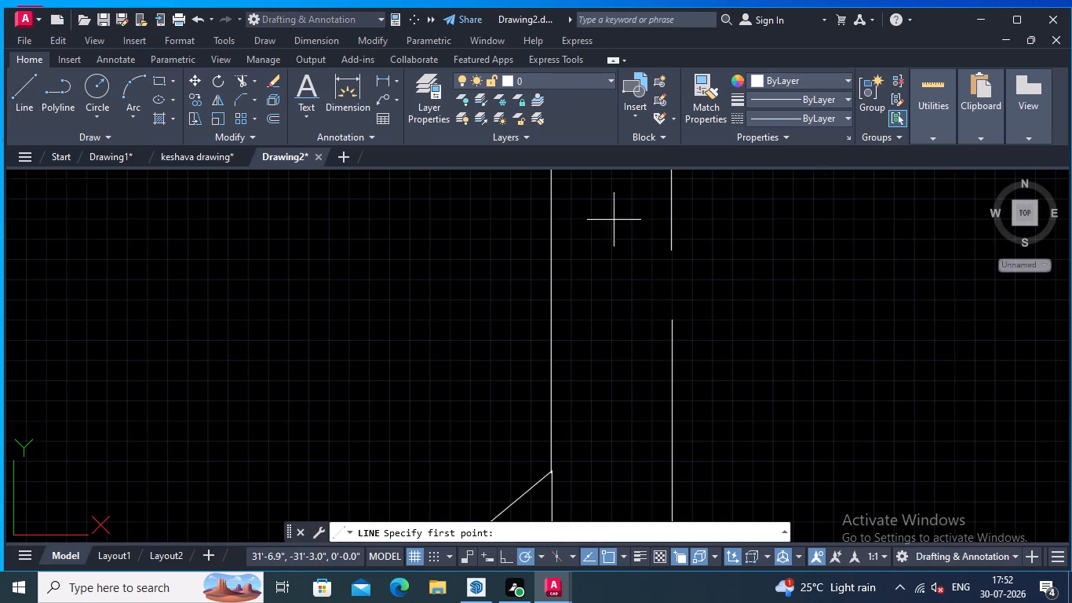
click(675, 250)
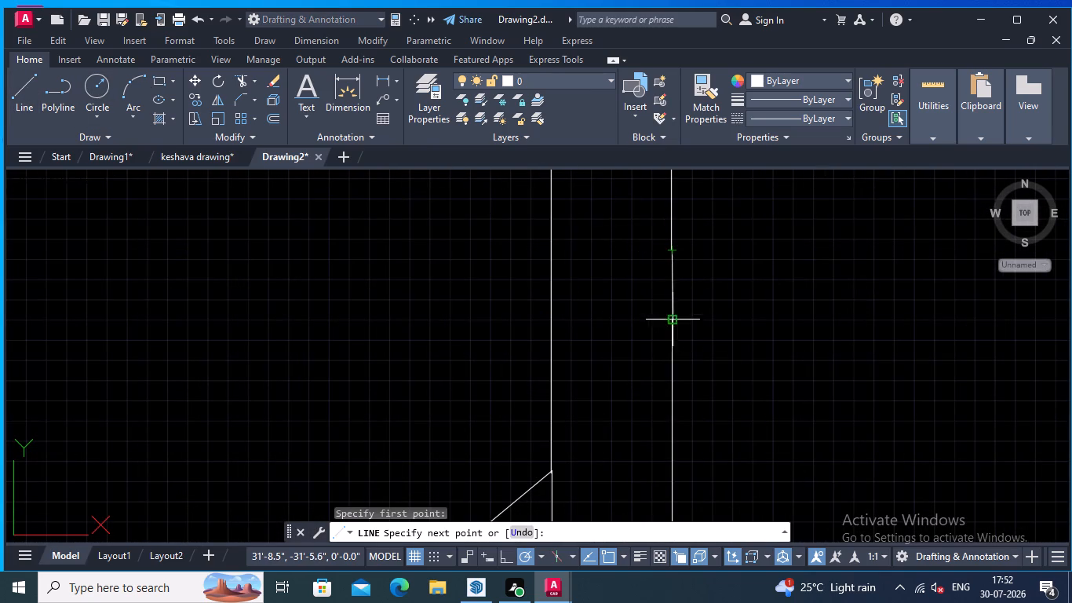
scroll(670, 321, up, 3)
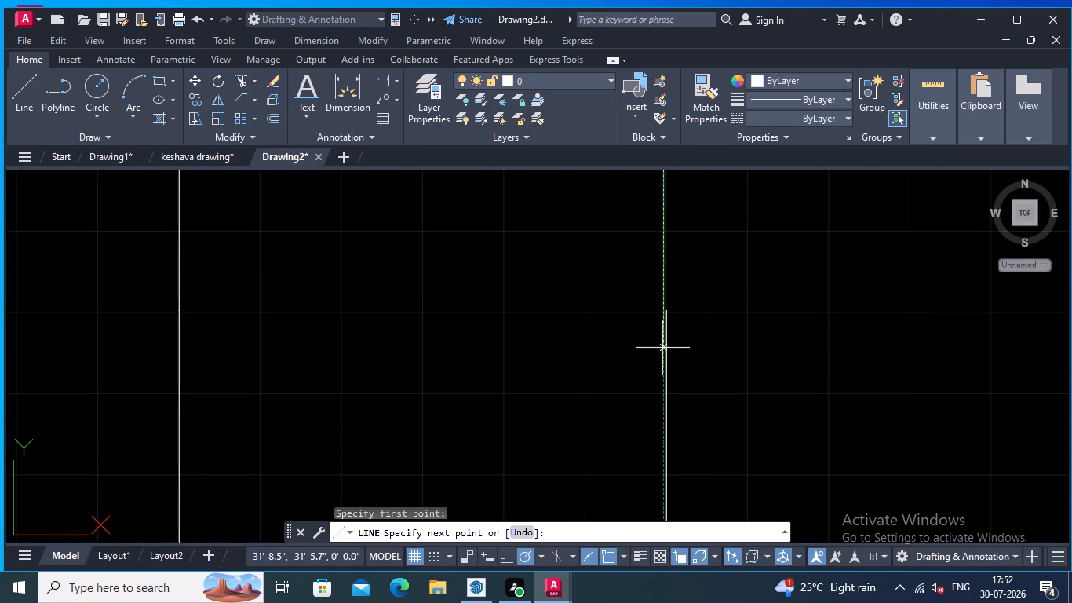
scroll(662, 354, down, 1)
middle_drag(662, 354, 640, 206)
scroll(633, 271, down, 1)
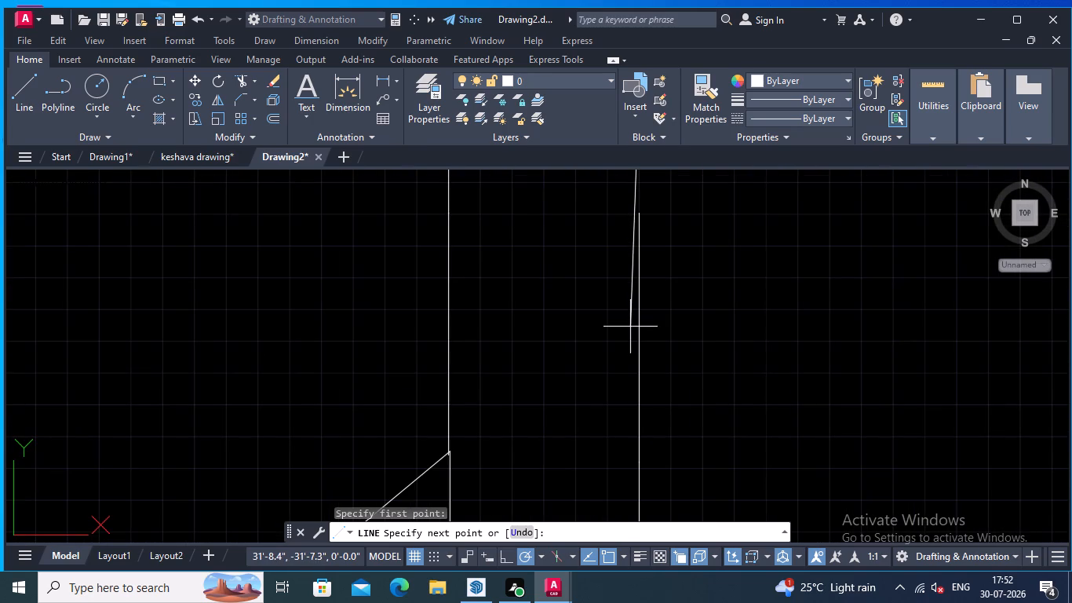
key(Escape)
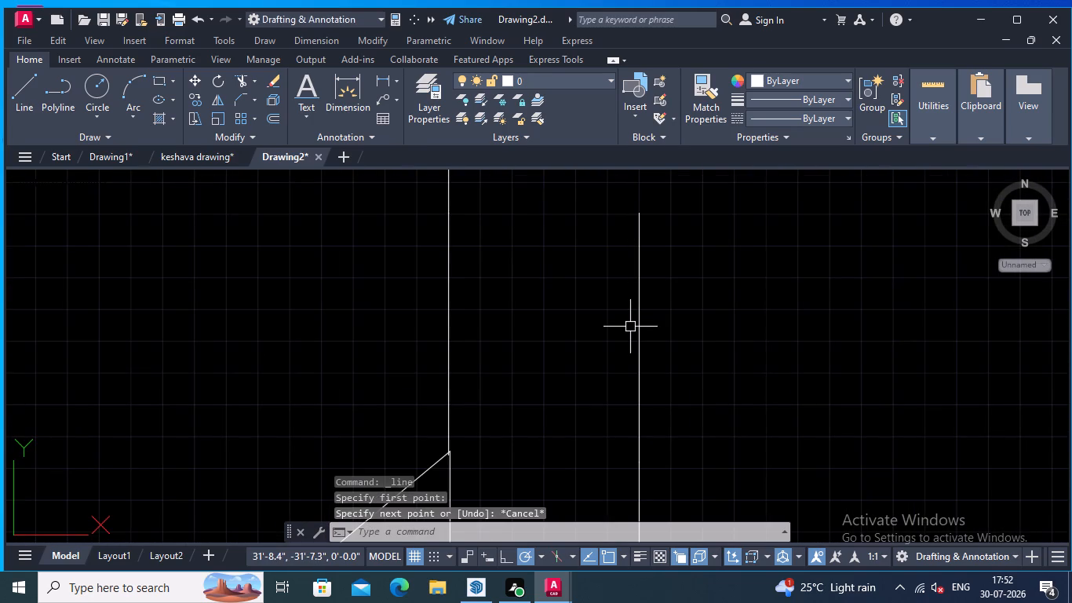
Erase the two long vertical lines of the upper post above the landing post beside step 14.
scroll(598, 335, down, 3)
middle_drag(594, 348, 560, 460)
scroll(560, 348, down, 2)
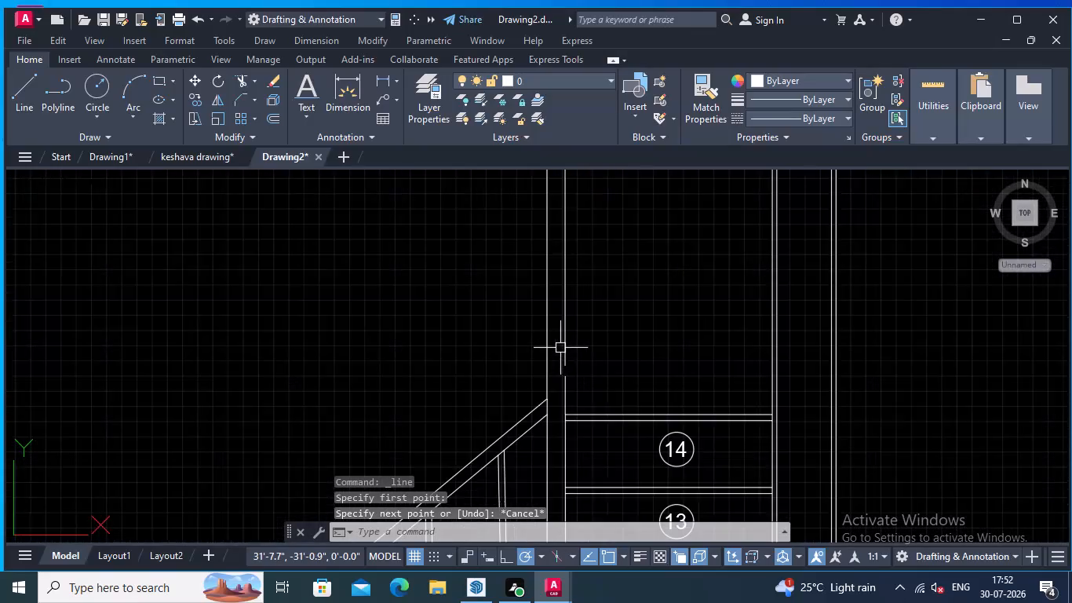
middle_drag(559, 351, 512, 502)
middle_drag(539, 410, 582, 328)
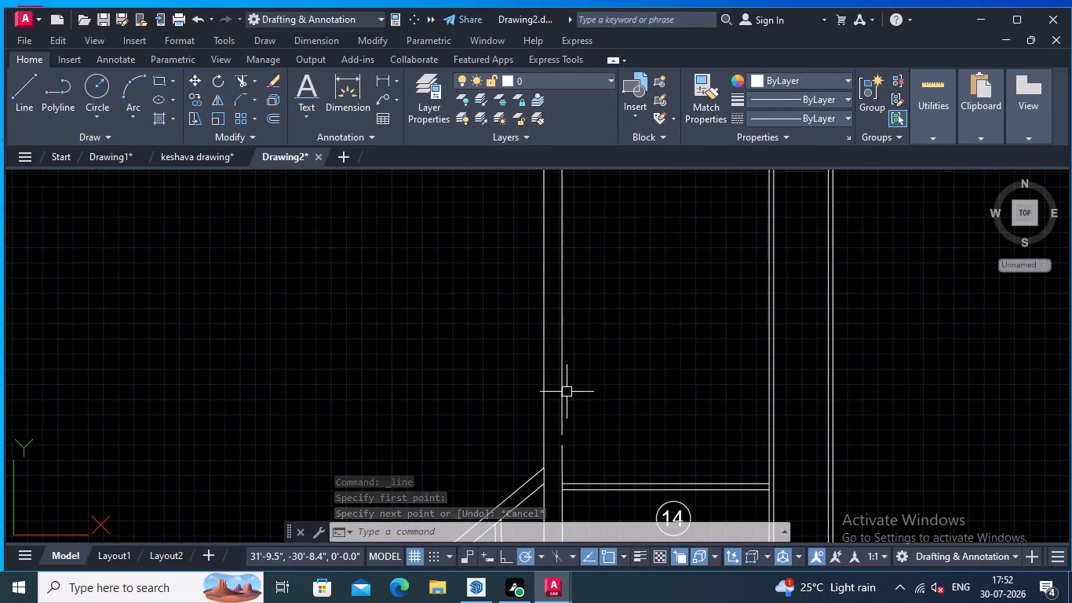
click(563, 395)
right_click(587, 366)
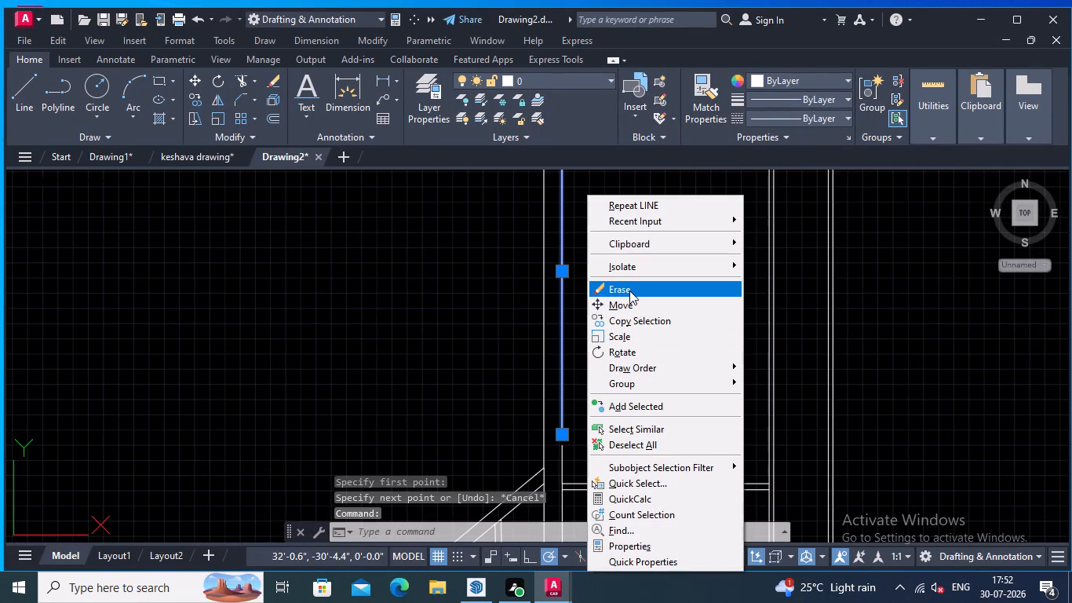
click(629, 291)
click(543, 357)
right_click(599, 309)
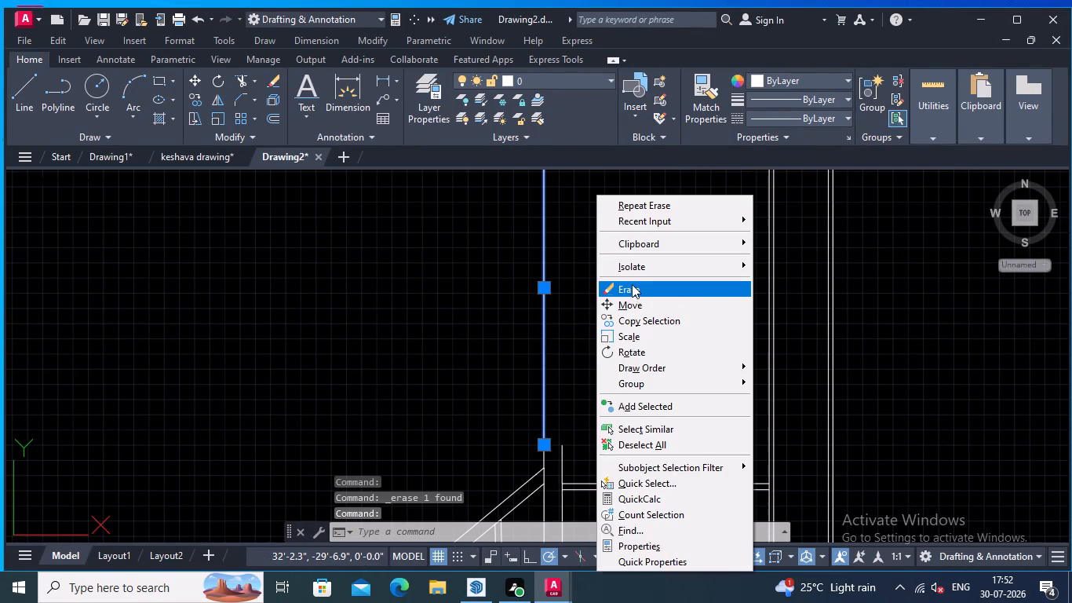
click(633, 284)
Erase the leftover circle and cap lines at the top of the removed upper post.
scroll(618, 343, down, 2)
middle_drag(617, 351, 609, 305)
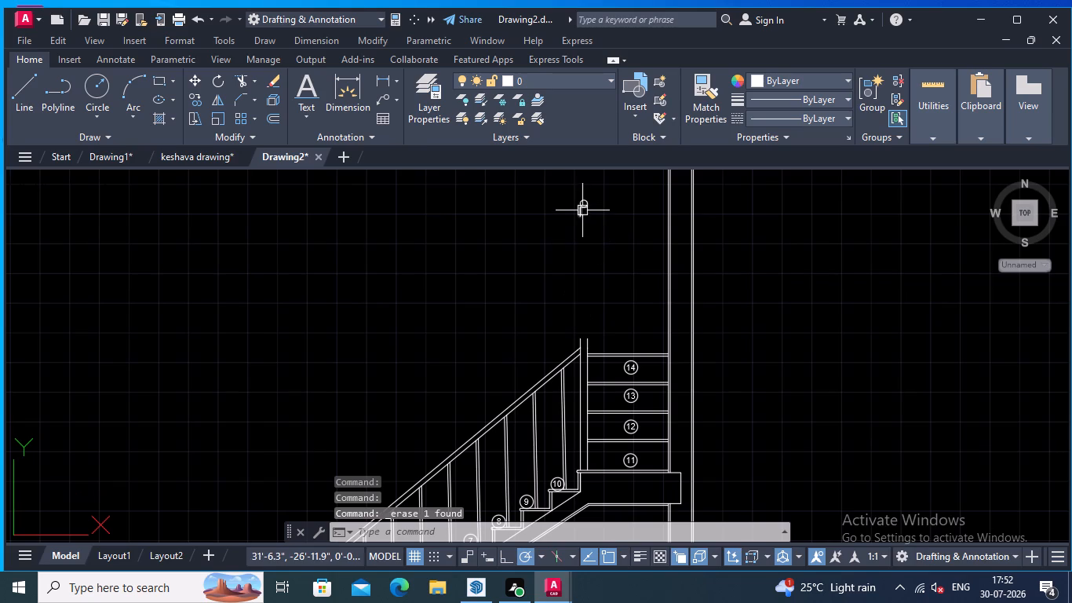
click(605, 238)
click(556, 186)
right_click(556, 201)
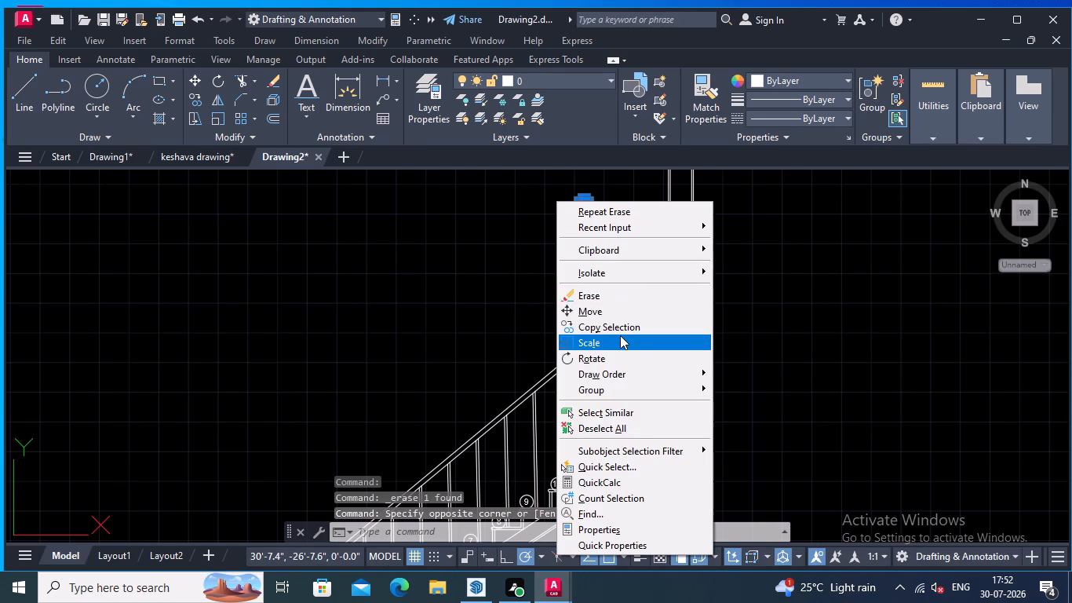
click(598, 297)
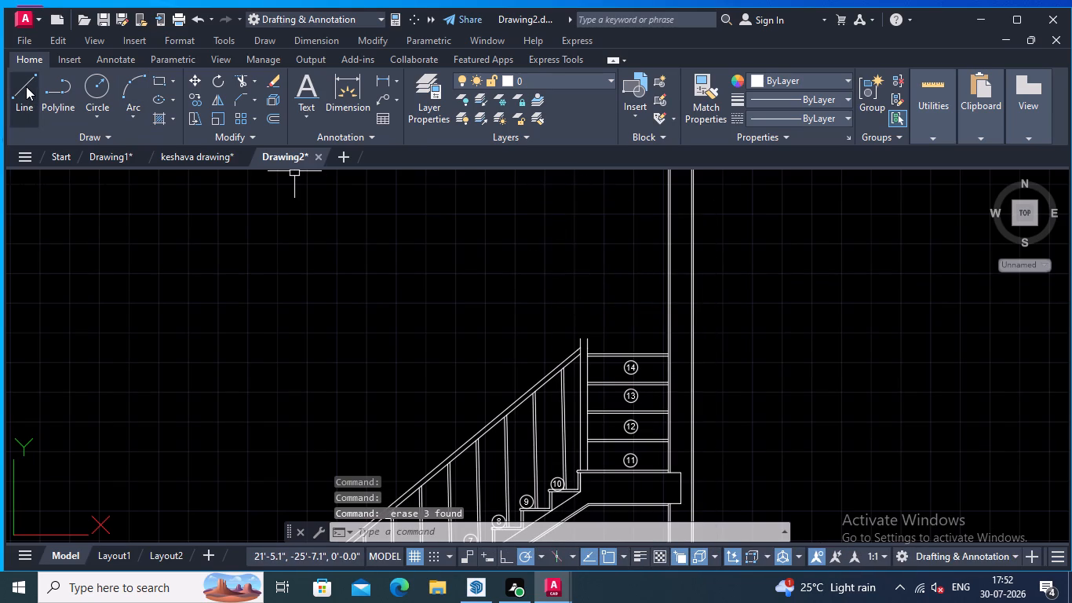
Draw a vertical line about 2'-6" upward from the top end of the landing post's right edge.
click(25, 86)
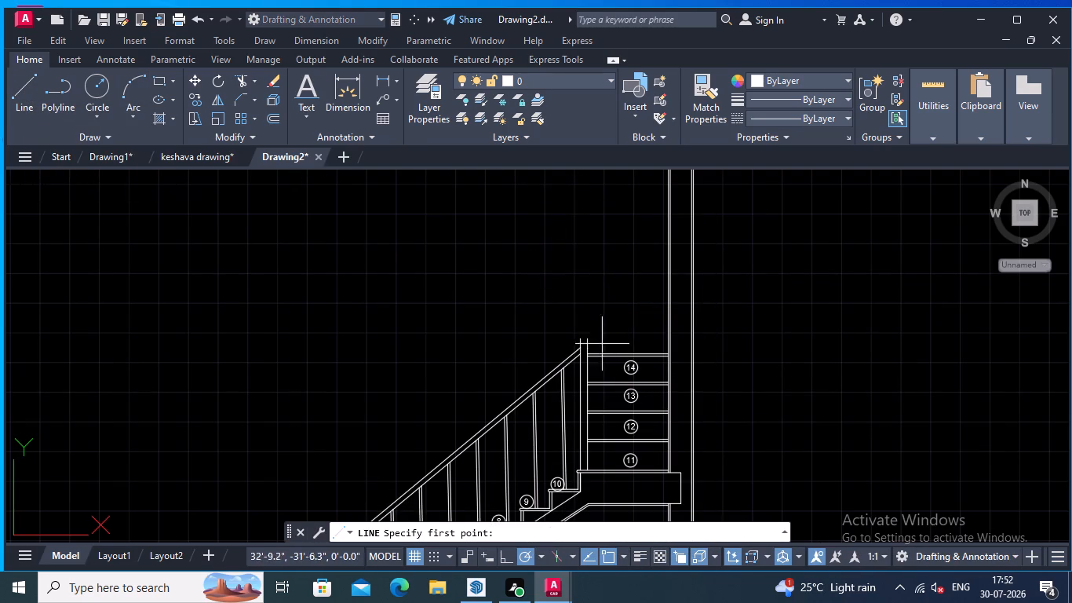
scroll(594, 345, up, 3)
click(552, 313)
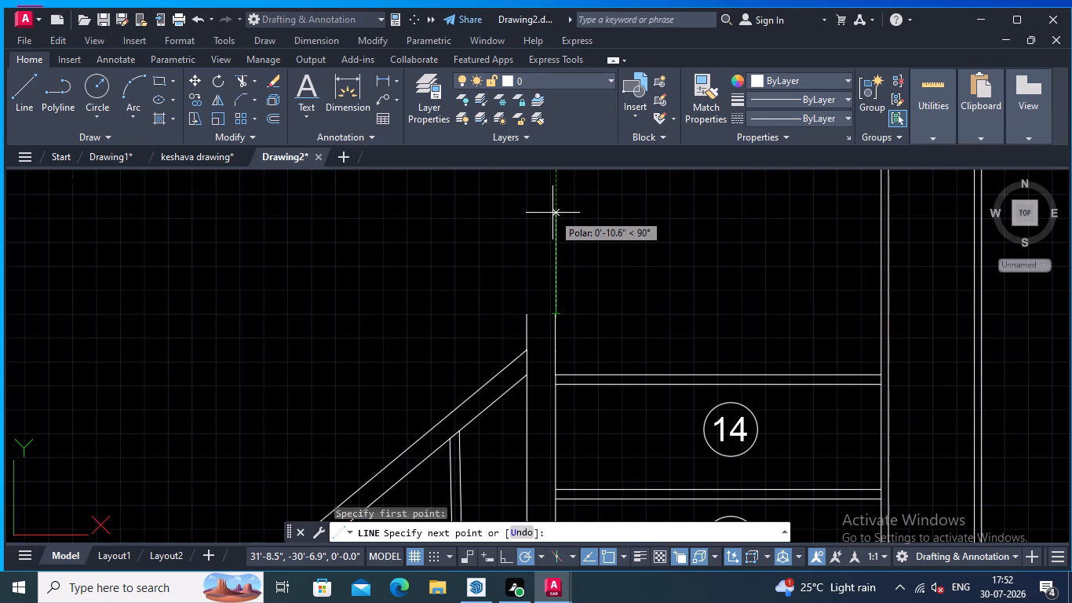
middle_drag(552, 198, 556, 351)
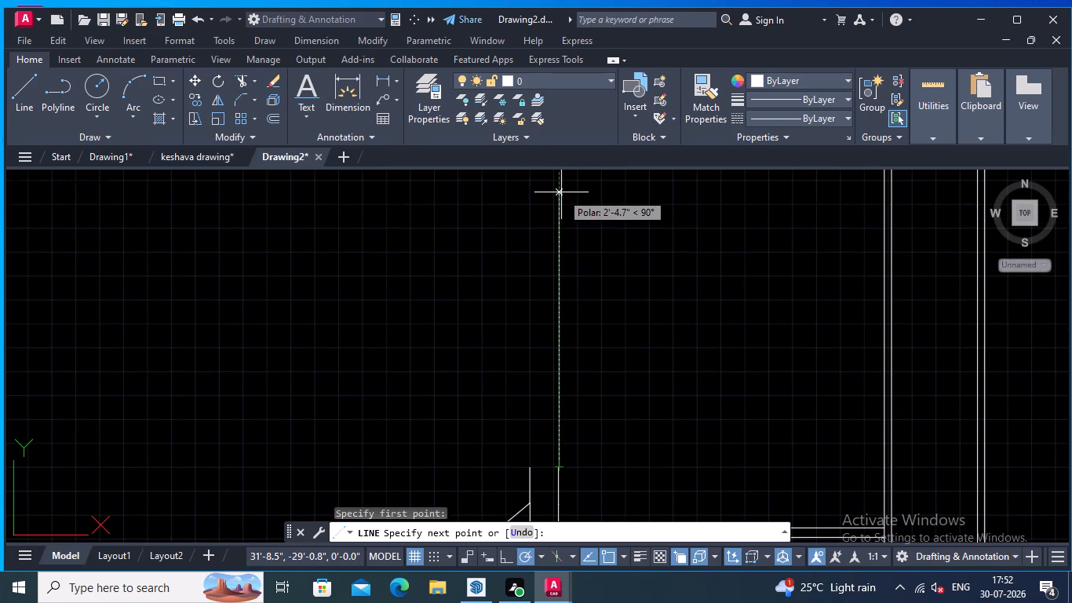
click(561, 183)
key(Return)
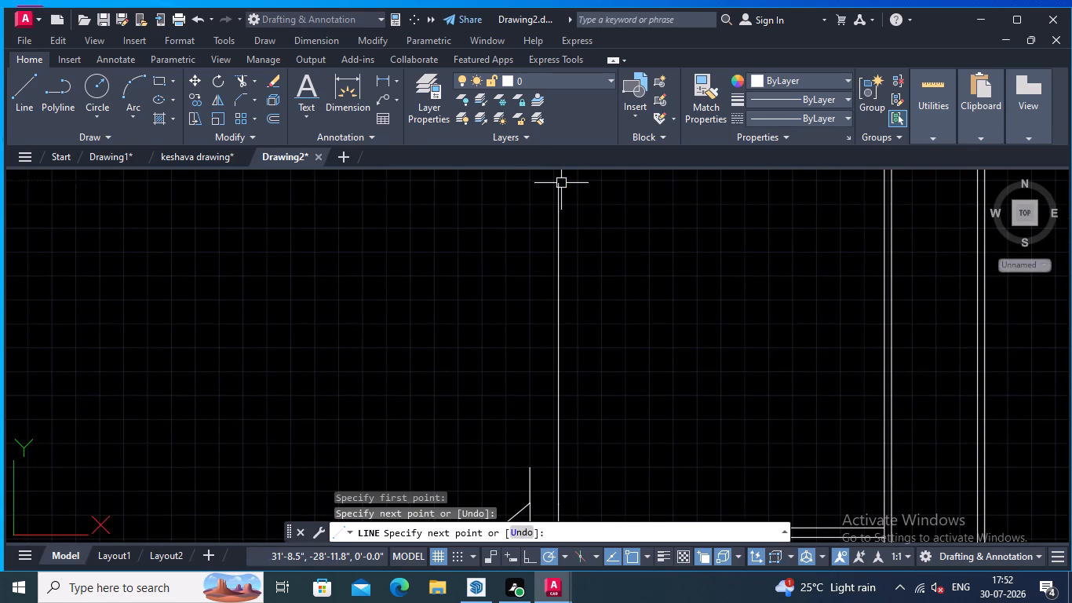
Draw a matching vertical line about 2'-6" upward from the top end of the landing post's left edge.
middle_drag(519, 257, 552, 236)
right_click(554, 233)
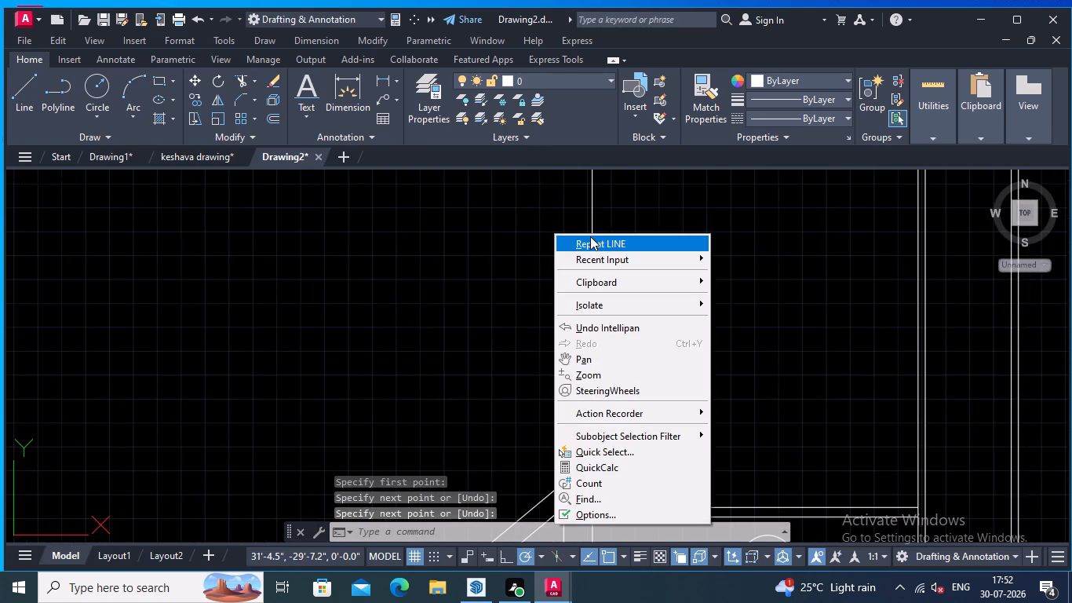
click(591, 241)
middle_drag(579, 324, 580, 225)
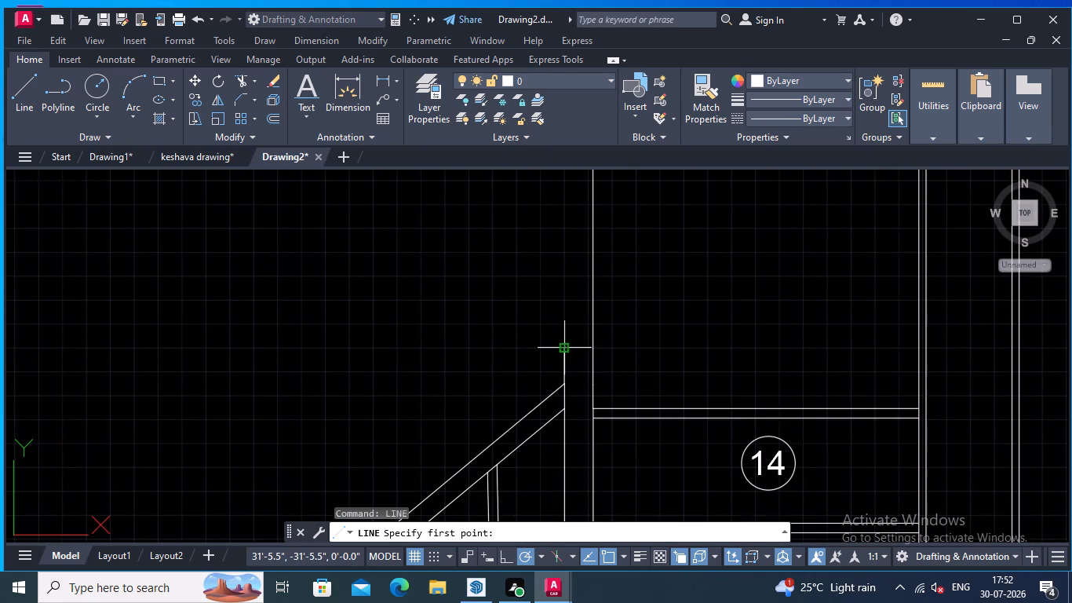
click(563, 344)
middle_drag(567, 232, 576, 326)
middle_drag(565, 210, 558, 329)
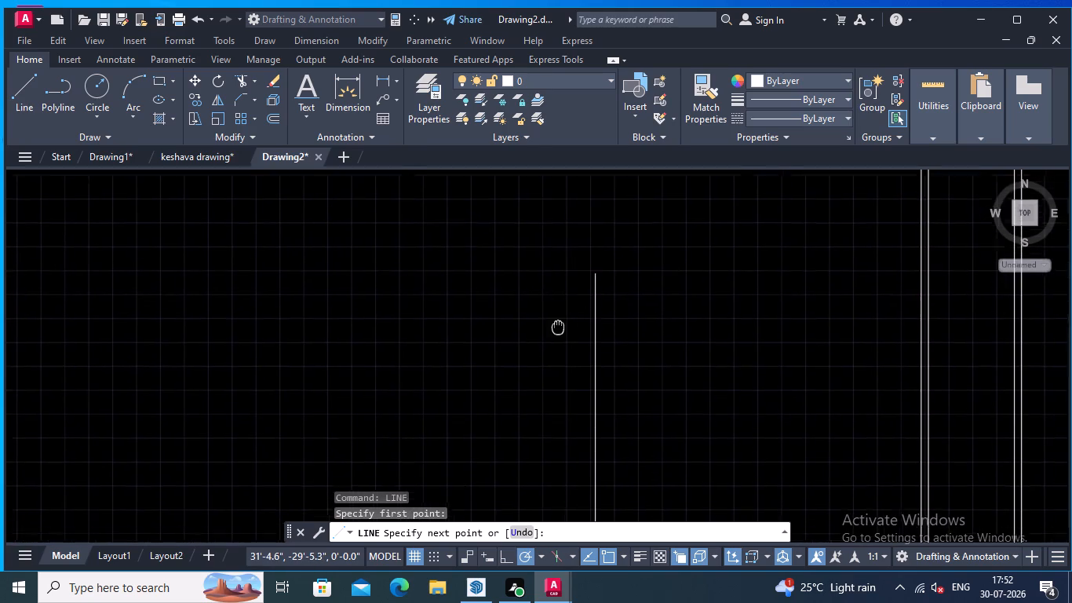
middle_drag(558, 329, 556, 341)
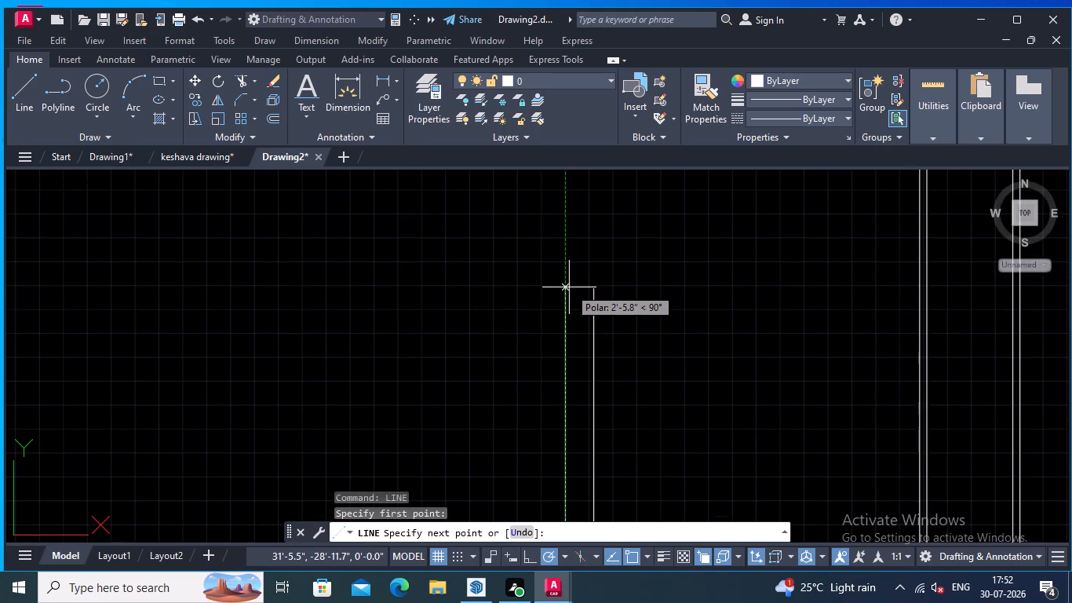
click(569, 287)
key(Return)
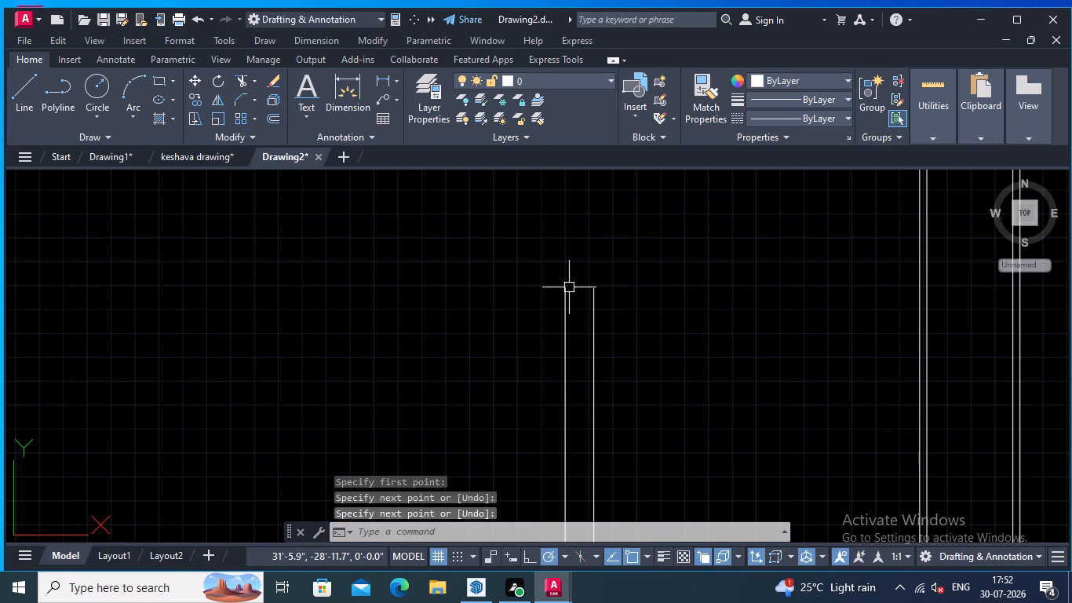
Extend the upper landing post's right edge with a vertical line up to about the level of the neighbouring break line.
scroll(552, 294, down, 3)
middle_drag(574, 307, 590, 297)
scroll(596, 328, up, 2)
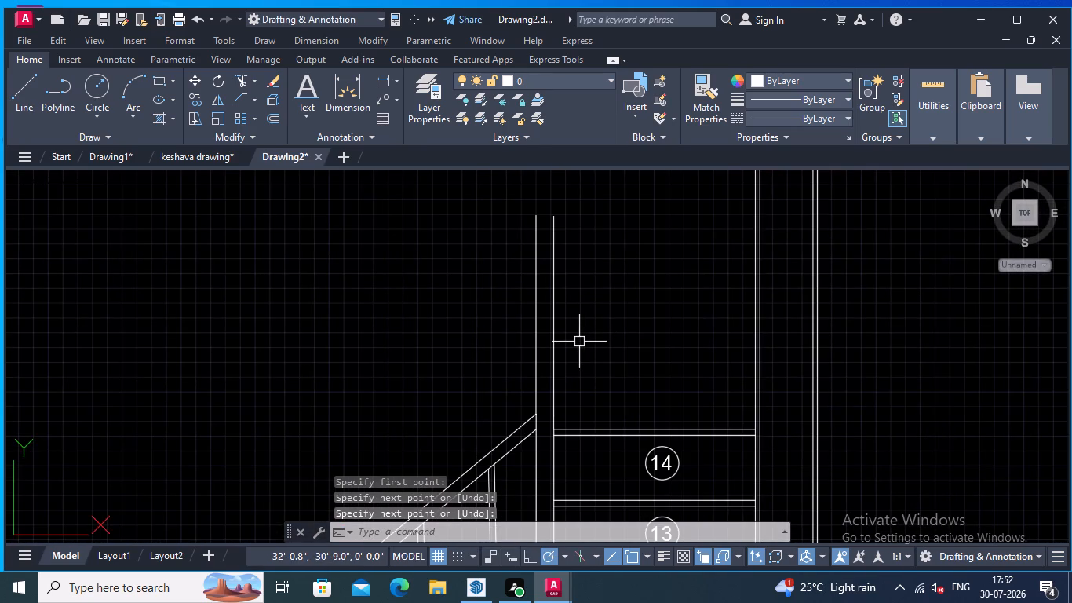
scroll(575, 307, down, 1)
middle_drag(576, 312, 589, 362)
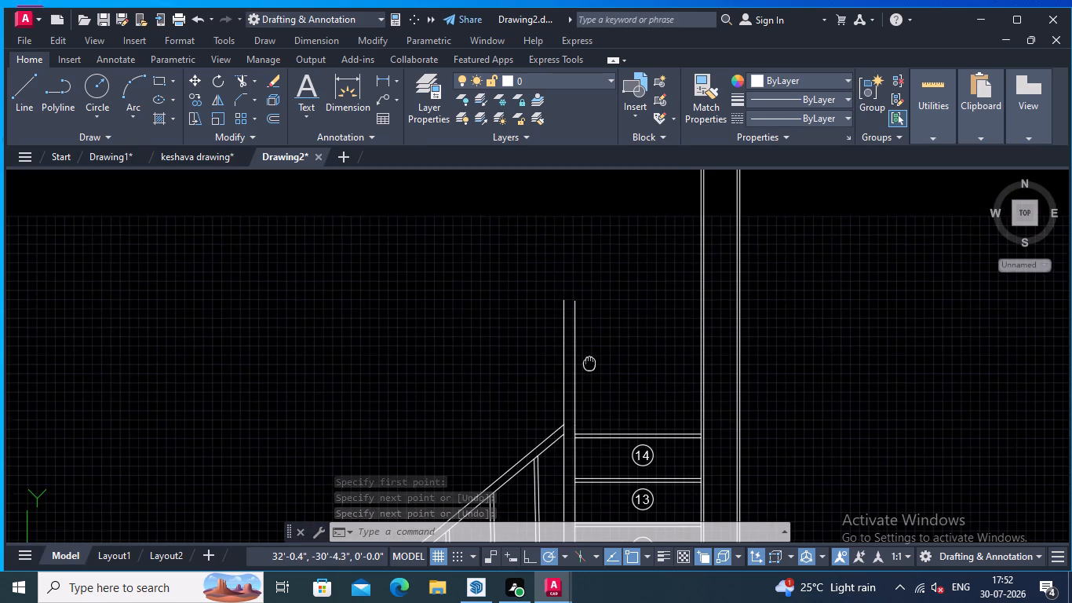
middle_drag(589, 362, 598, 386)
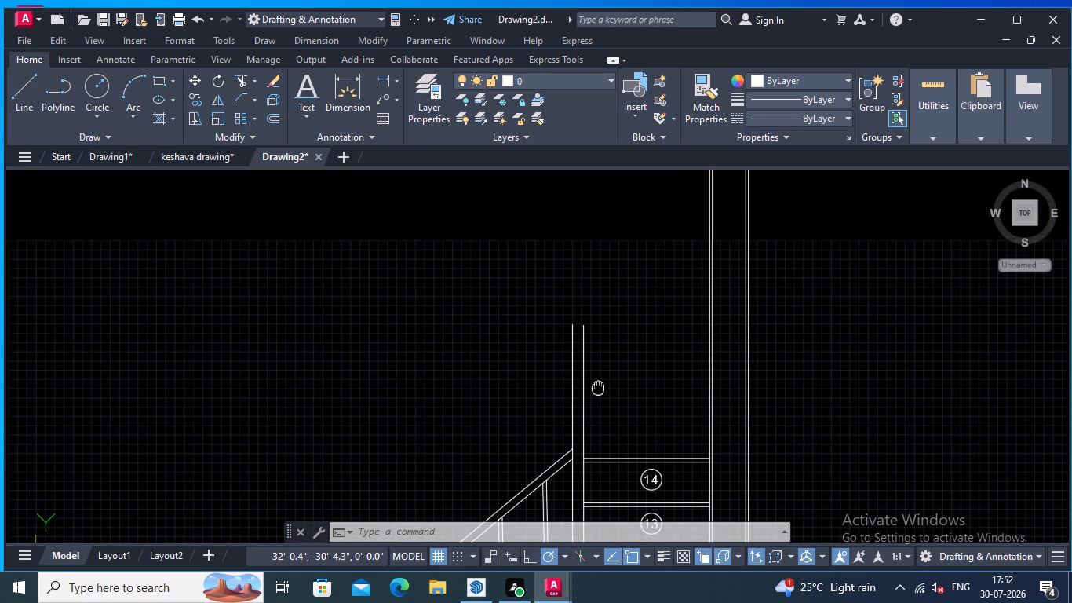
middle_drag(598, 386, 598, 391)
click(26, 82)
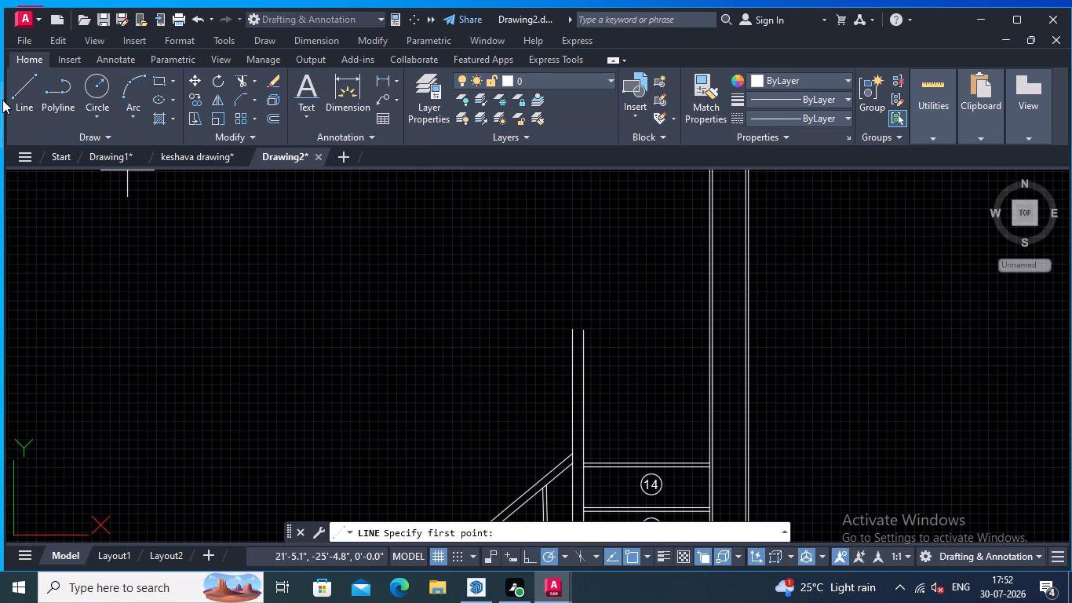
click(14, 96)
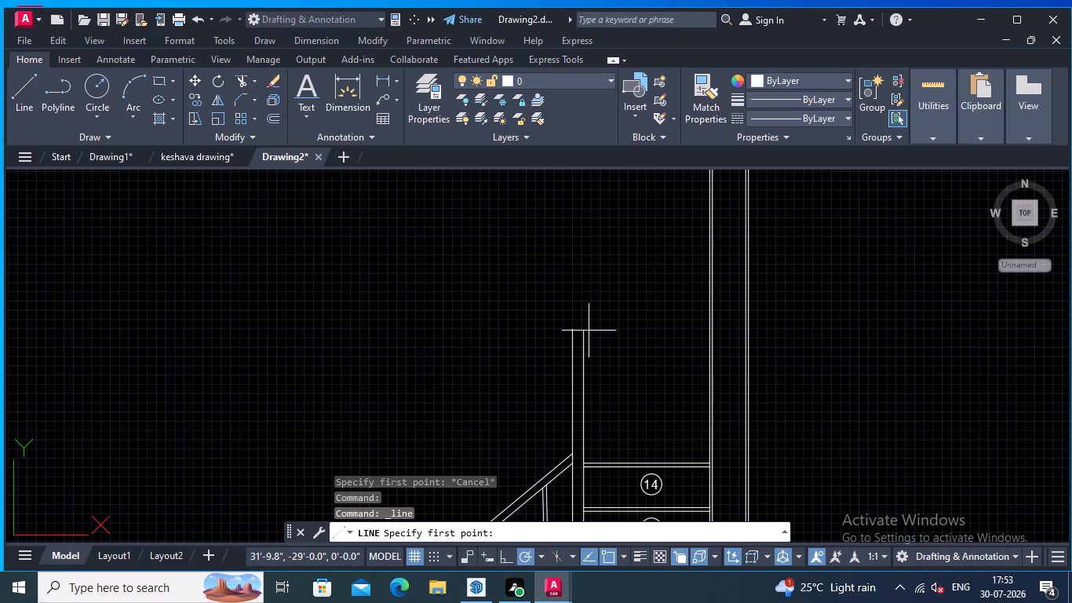
click(581, 331)
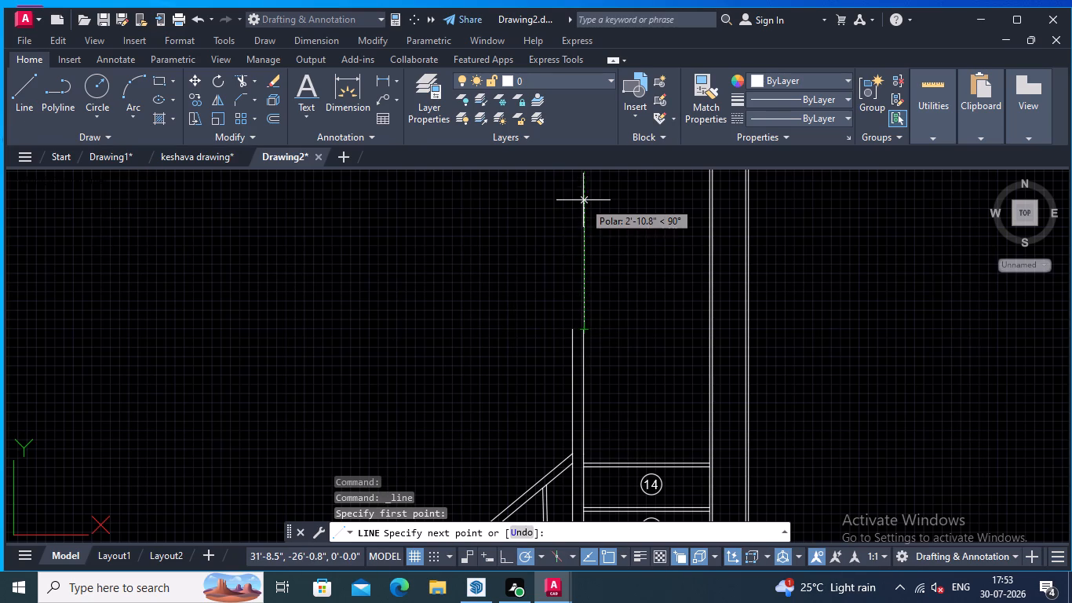
middle_drag(585, 191, 587, 357)
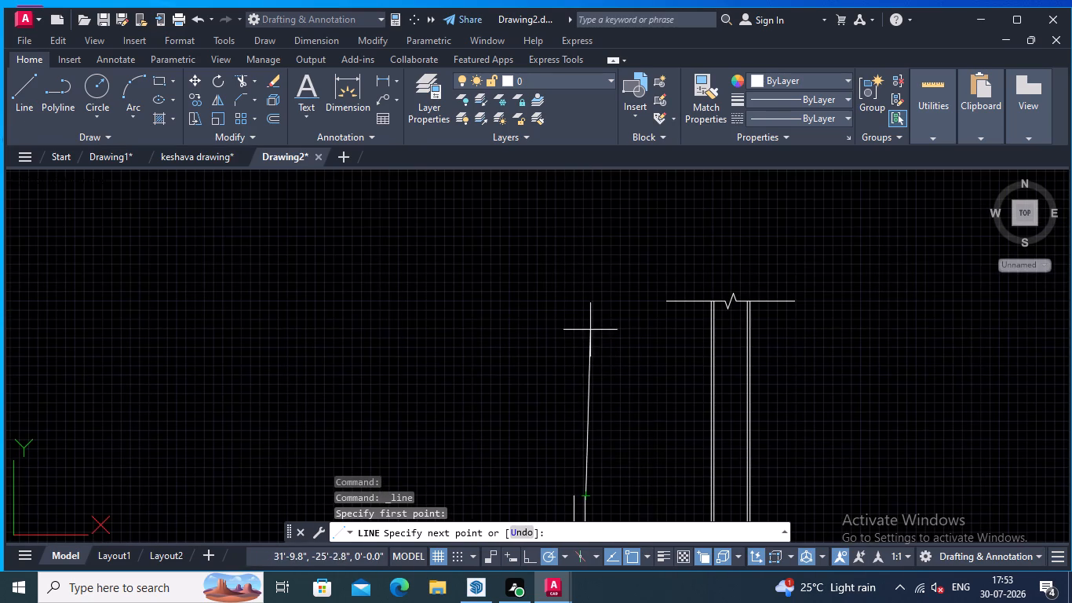
click(582, 304)
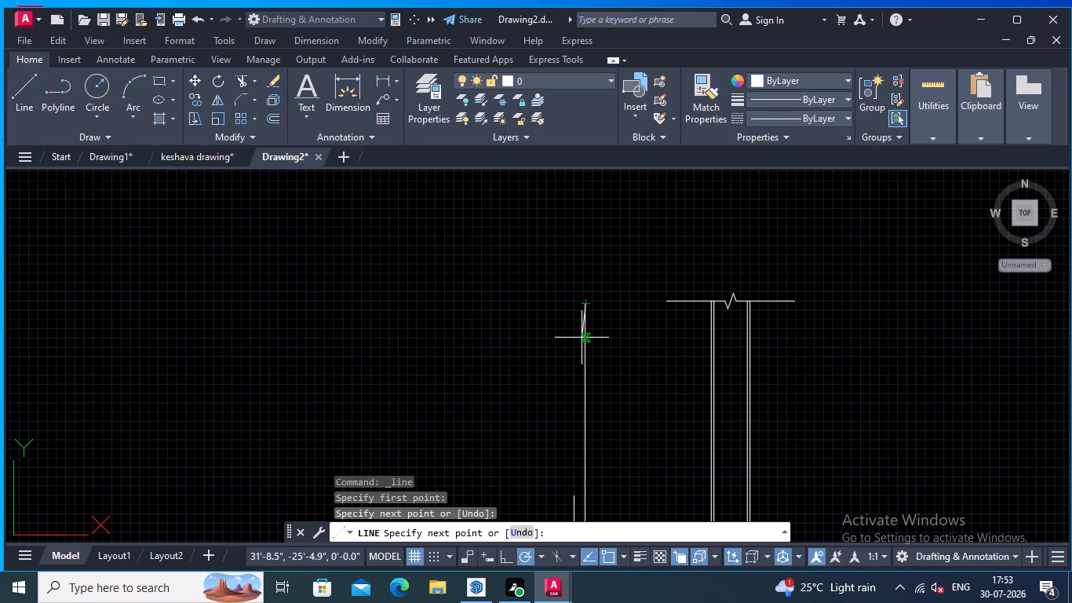
key(Return)
middle_drag(647, 401, 726, 327)
Draw a matching vertical line from the top of the post's left edge, level with the top of the right edge line.
right_click(515, 312)
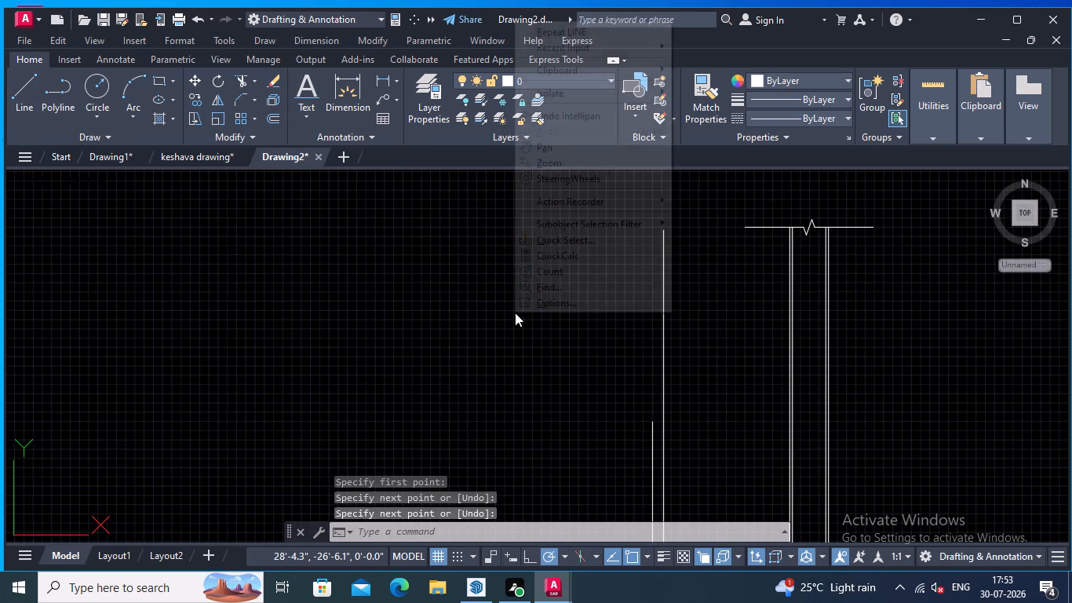
click(569, 31)
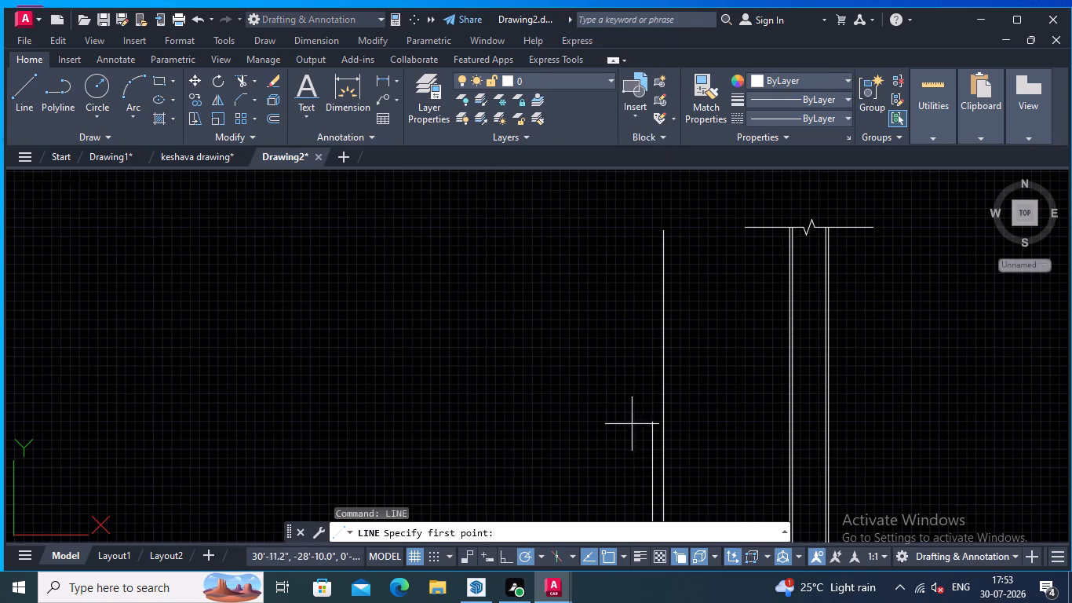
click(652, 422)
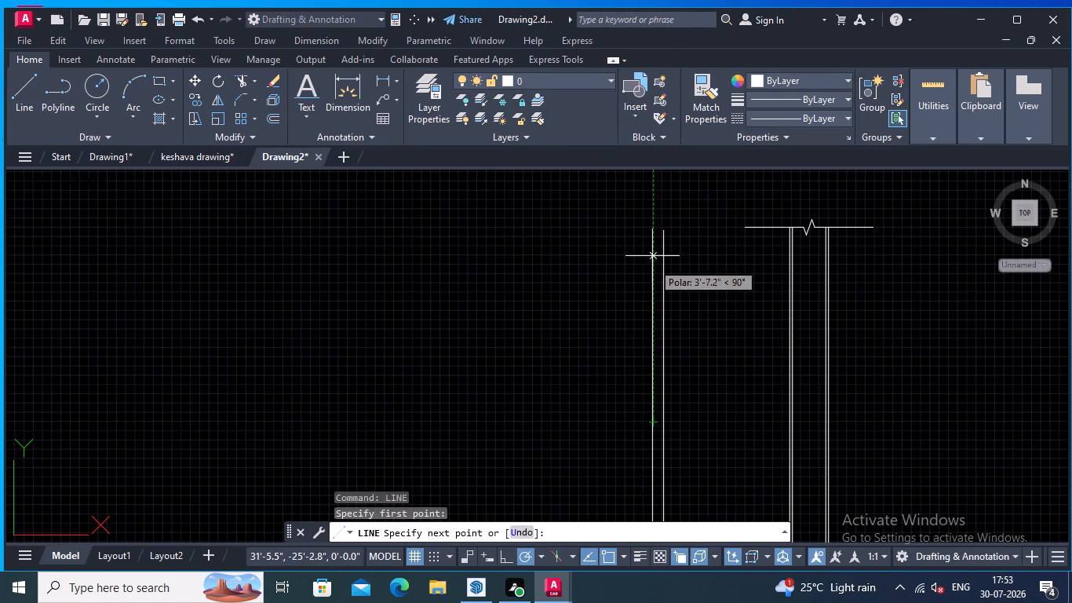
click(648, 229)
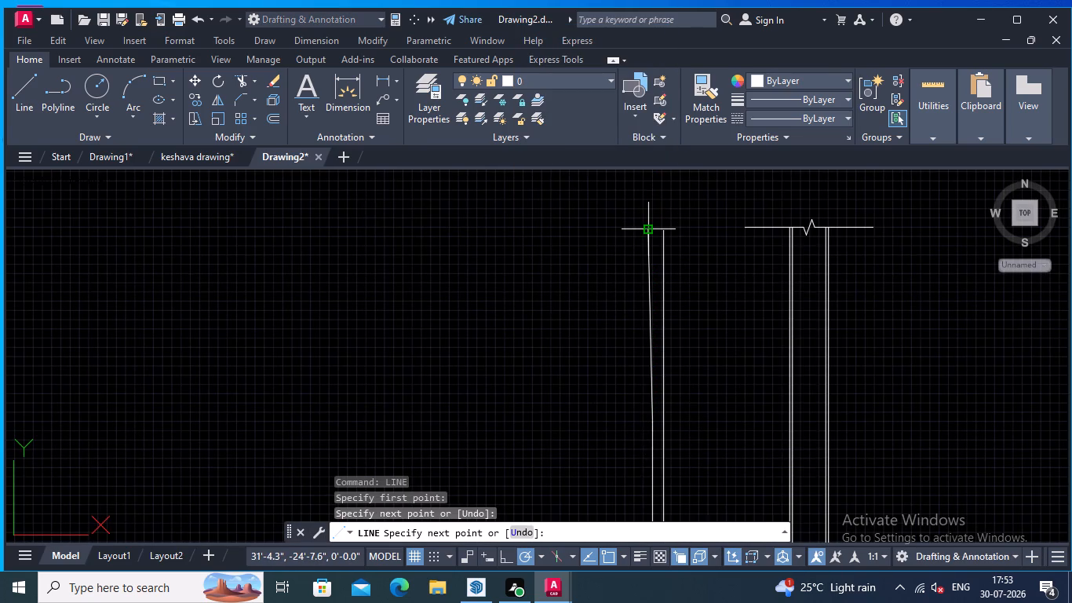
key(ctrl+z)
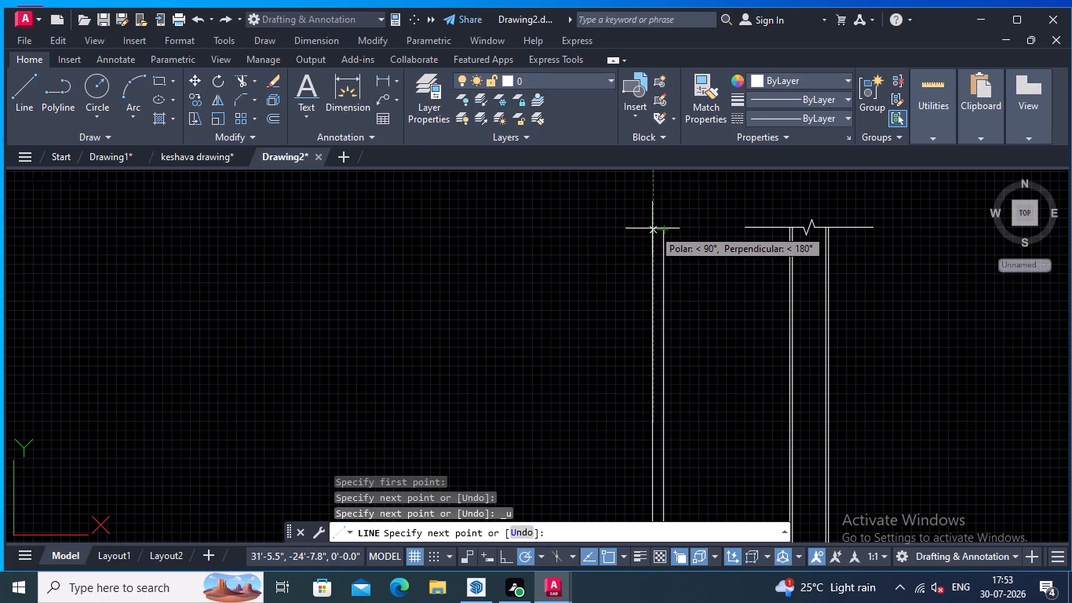
click(652, 228)
key(Return)
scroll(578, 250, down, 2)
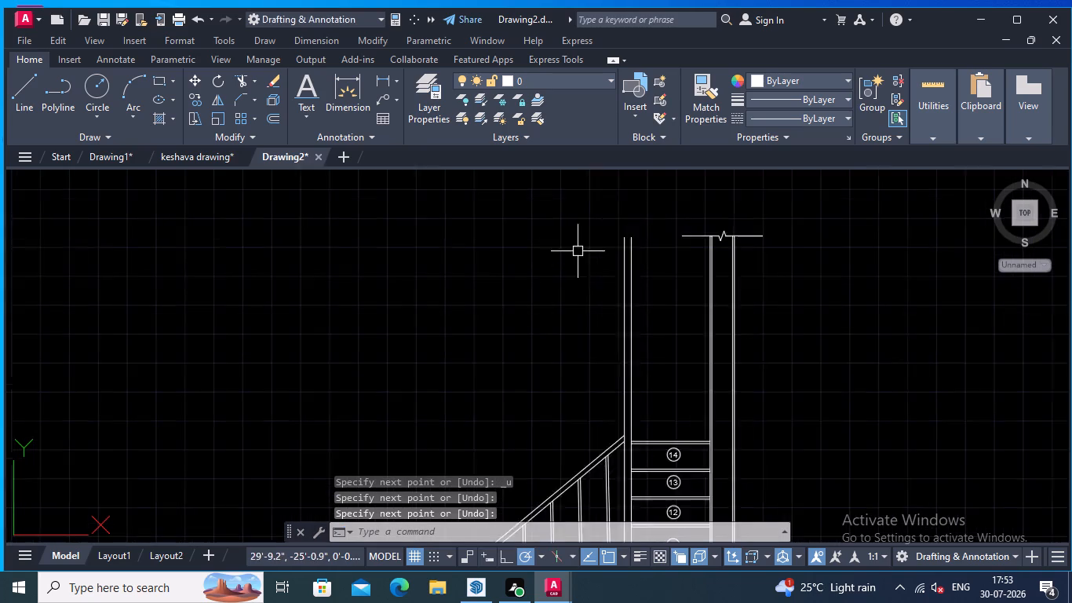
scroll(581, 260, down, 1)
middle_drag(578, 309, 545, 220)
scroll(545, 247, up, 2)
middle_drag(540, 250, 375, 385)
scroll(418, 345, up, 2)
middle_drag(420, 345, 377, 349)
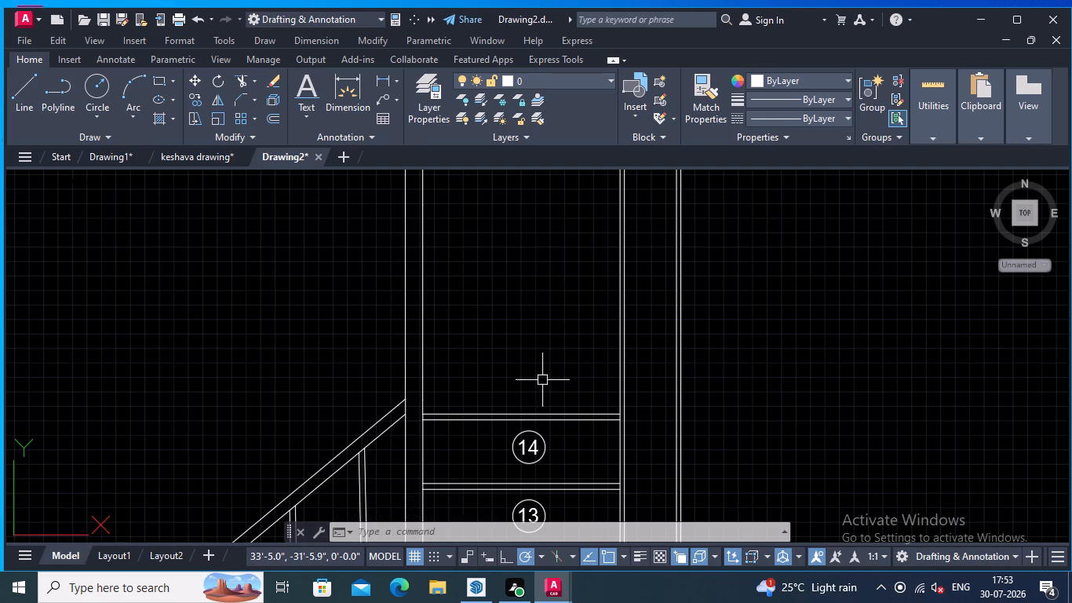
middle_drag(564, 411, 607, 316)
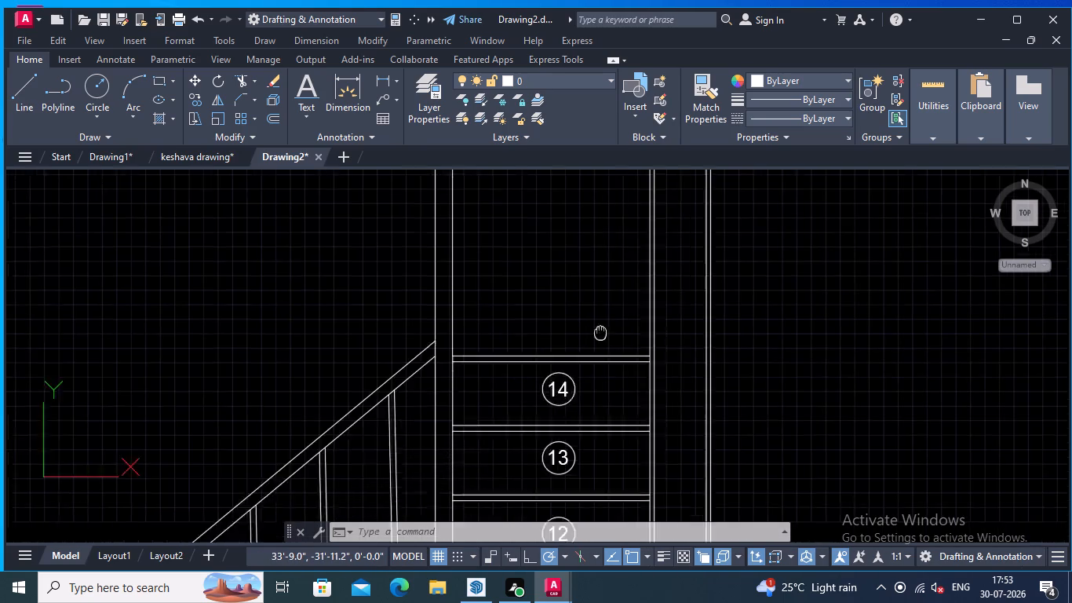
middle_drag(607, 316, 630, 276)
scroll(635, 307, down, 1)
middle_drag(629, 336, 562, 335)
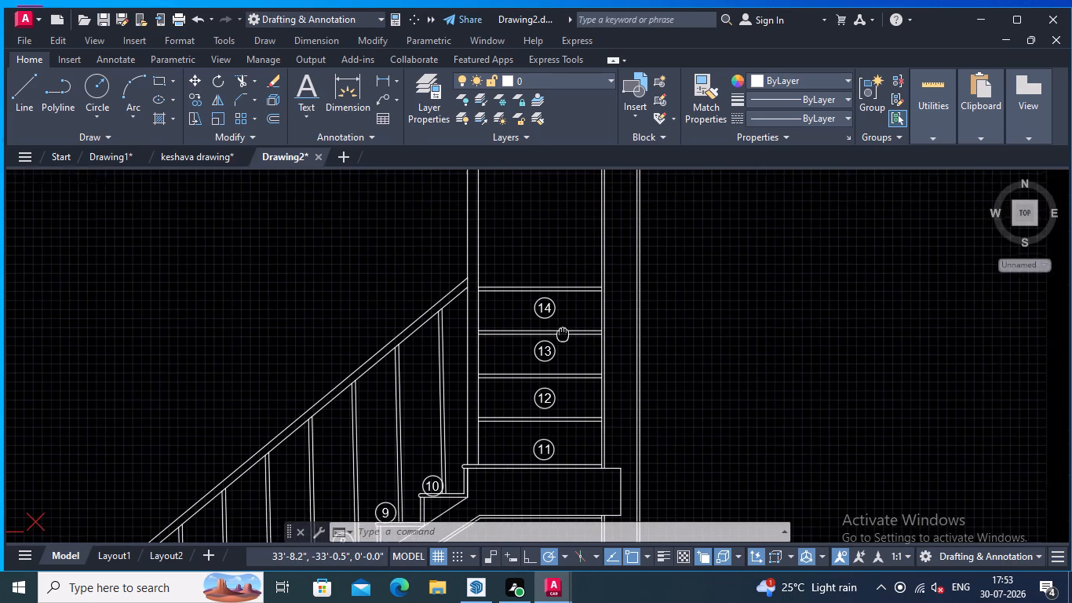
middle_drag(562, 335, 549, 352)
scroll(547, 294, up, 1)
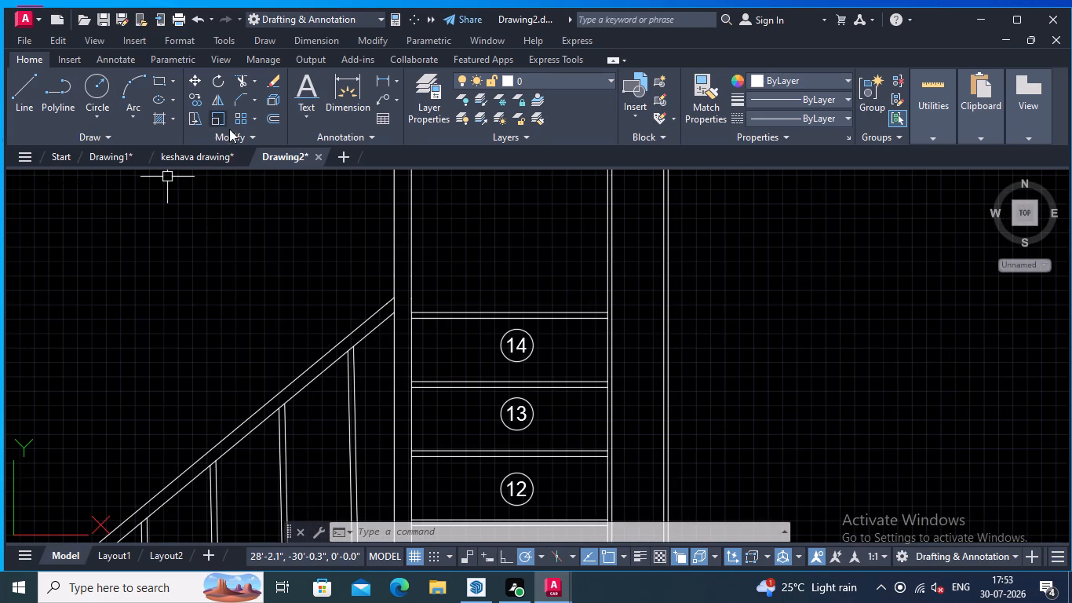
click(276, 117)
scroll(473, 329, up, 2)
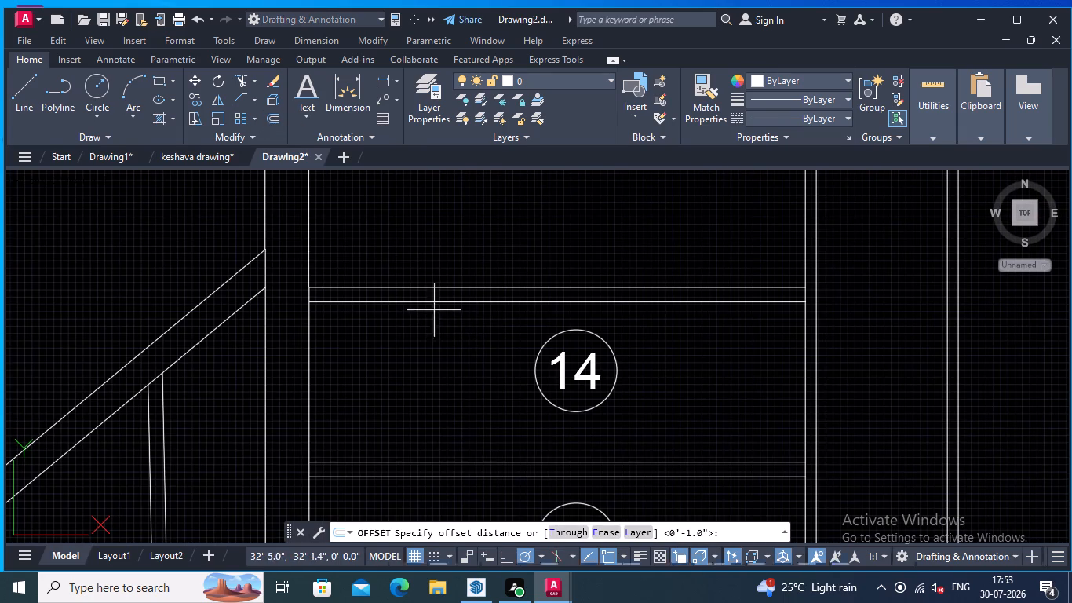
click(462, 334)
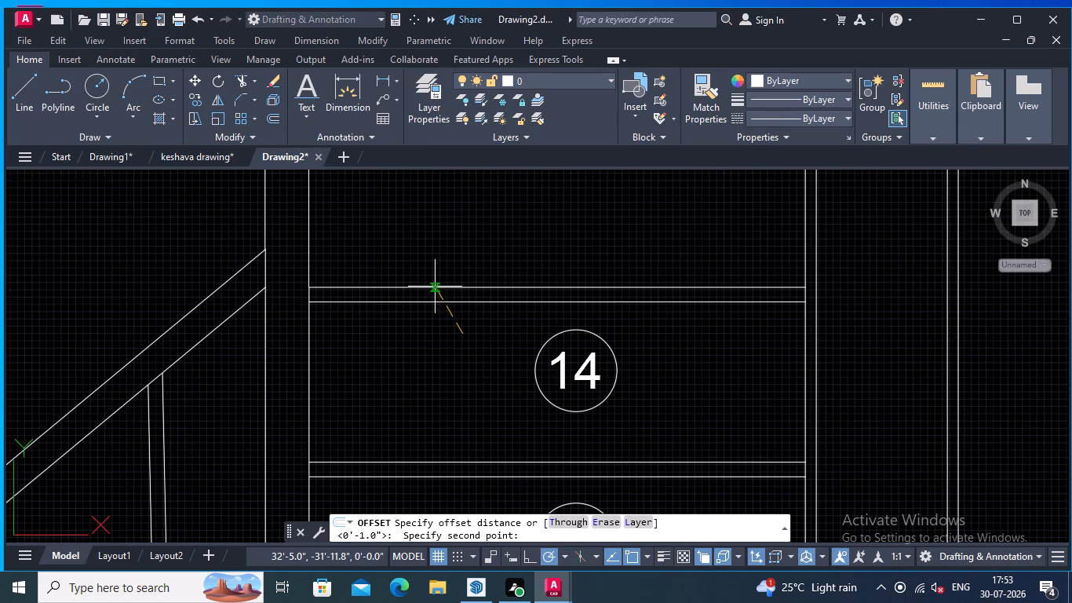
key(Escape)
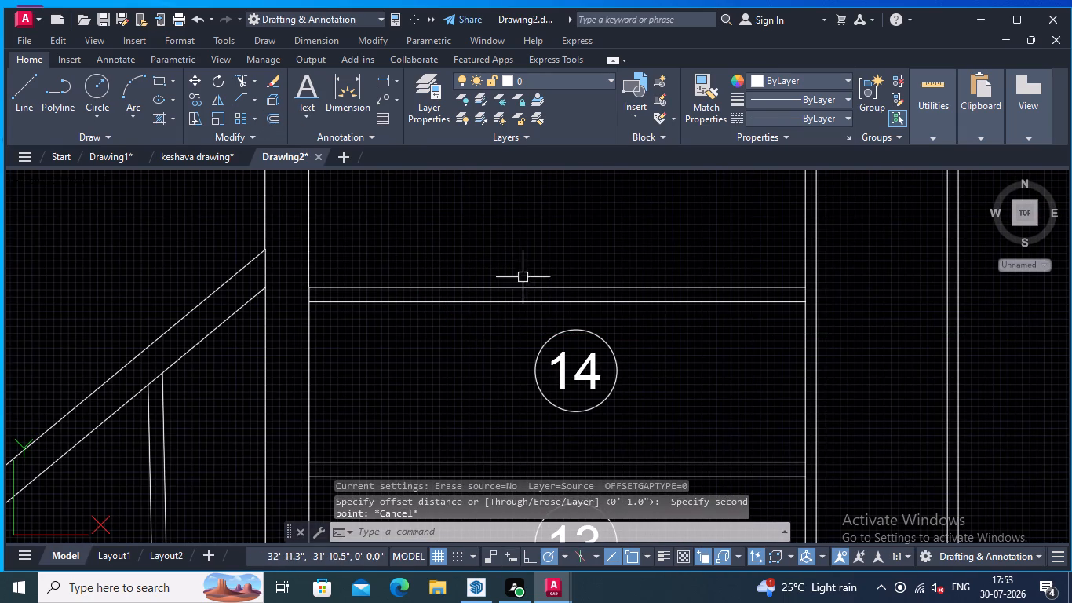
Copy the two tread lines above step 14 upward as an array of 3 items spaced 1' apart.
click(547, 287)
click(549, 305)
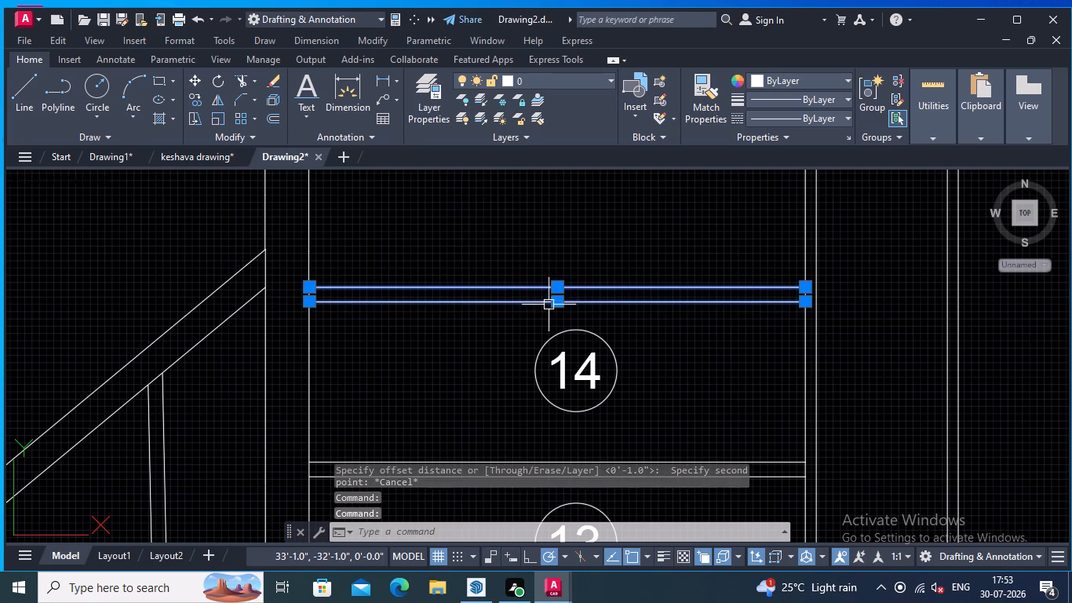
right_click(560, 236)
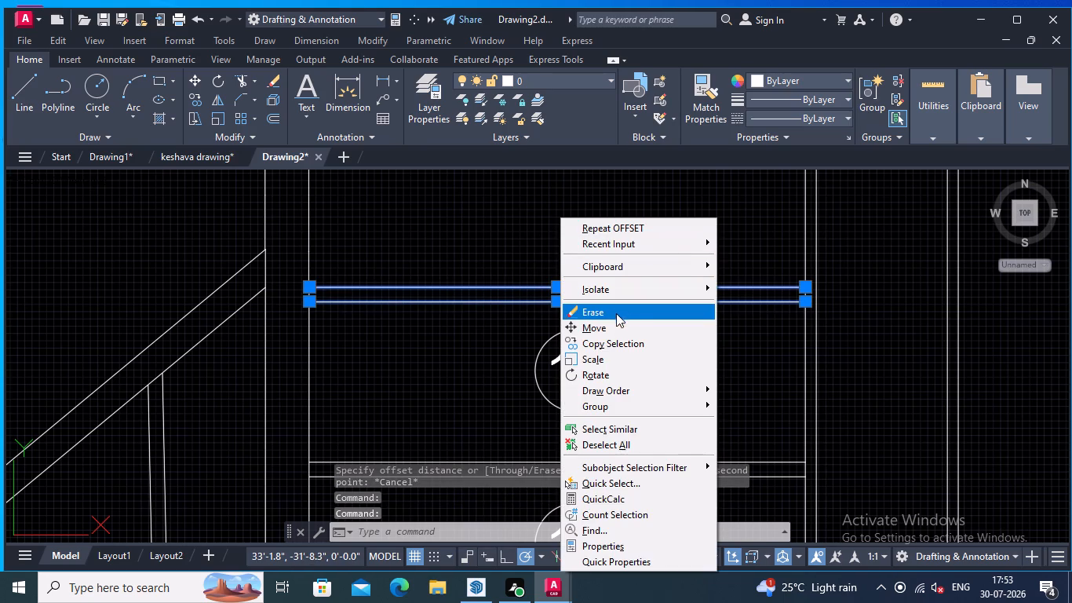
click(619, 339)
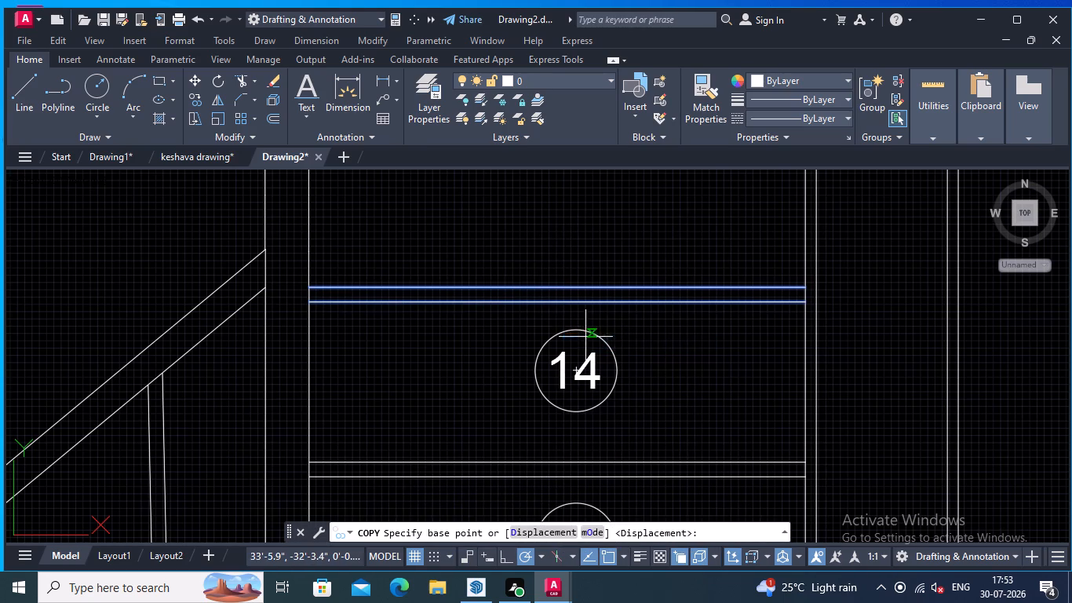
middle_drag(544, 307, 469, 368)
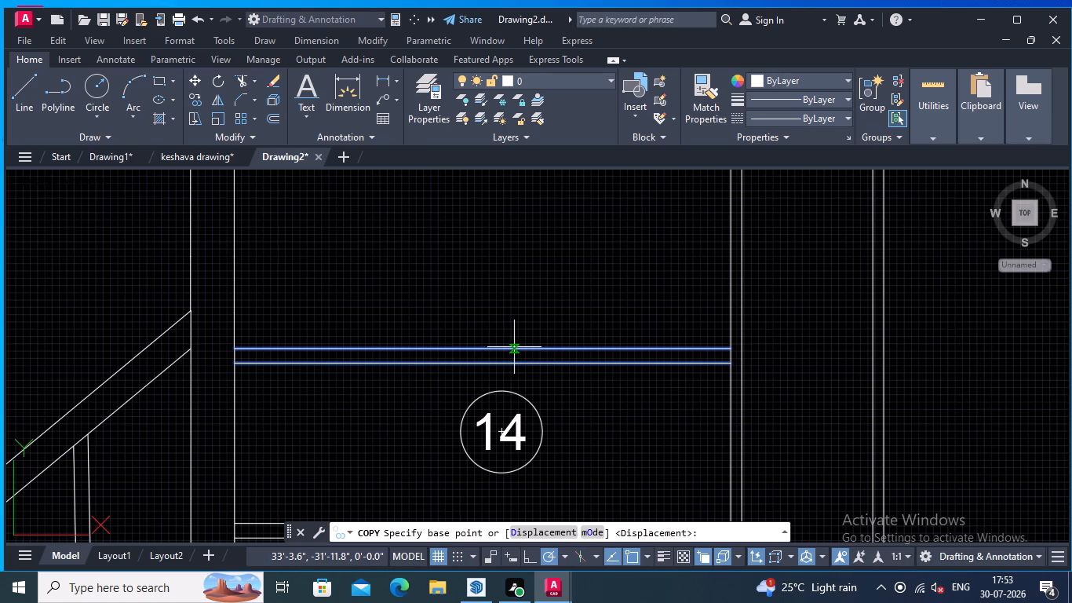
click(514, 347)
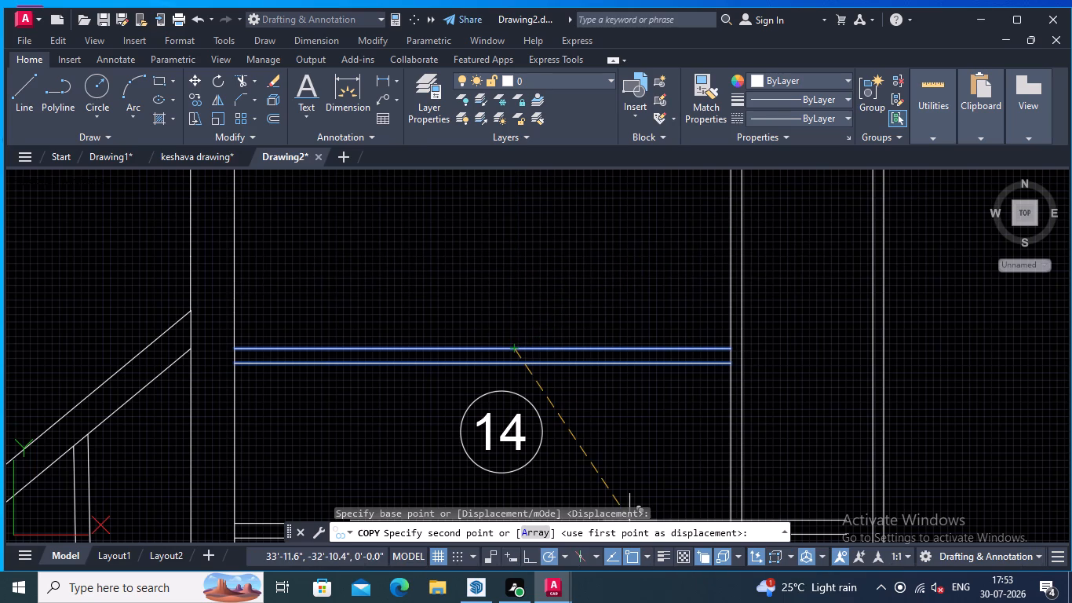
click(532, 533)
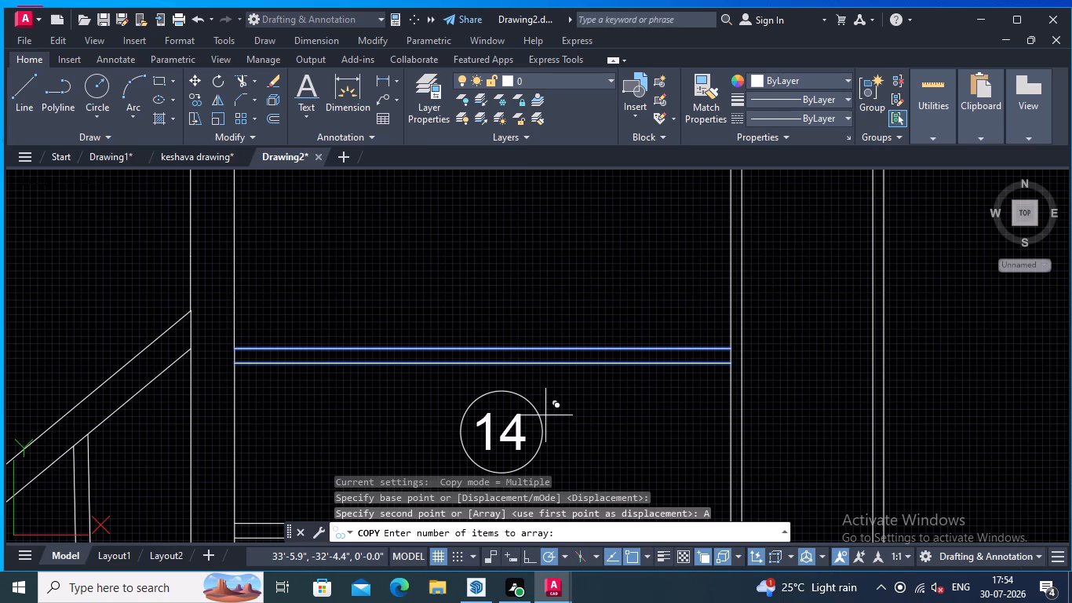
key(3)
key(Return)
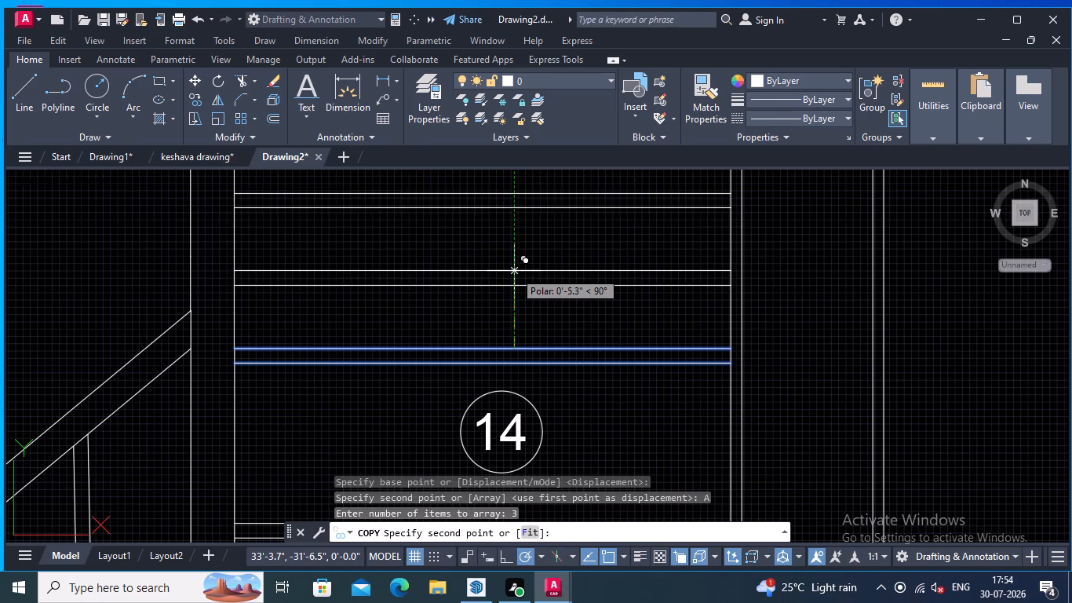
text(1')
key(Return)
scroll(514, 270, down, 1)
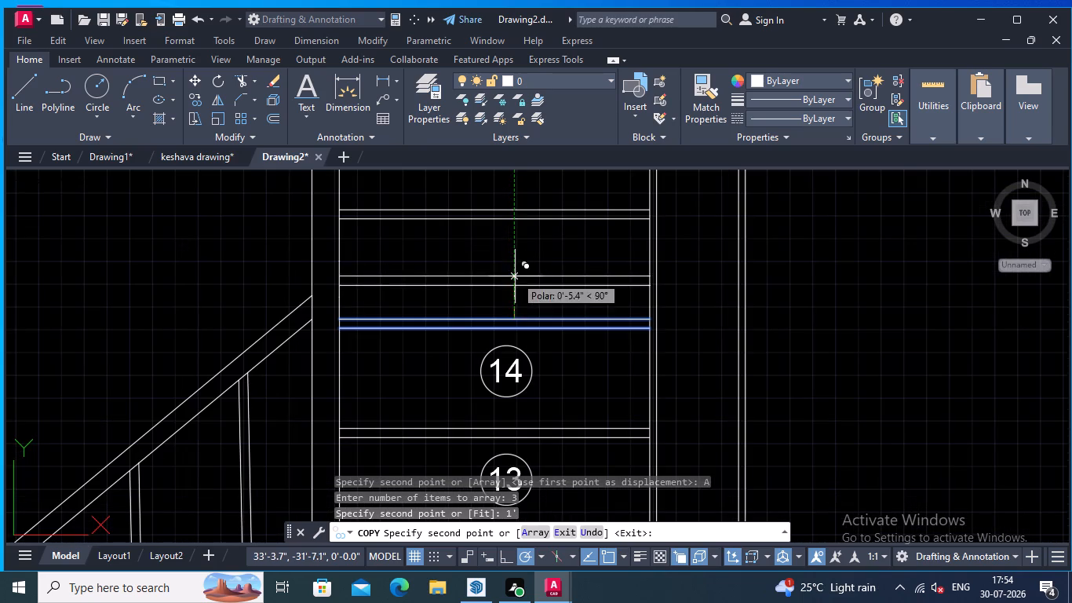
scroll(544, 274, down, 1)
middle_drag(544, 279, 539, 321)
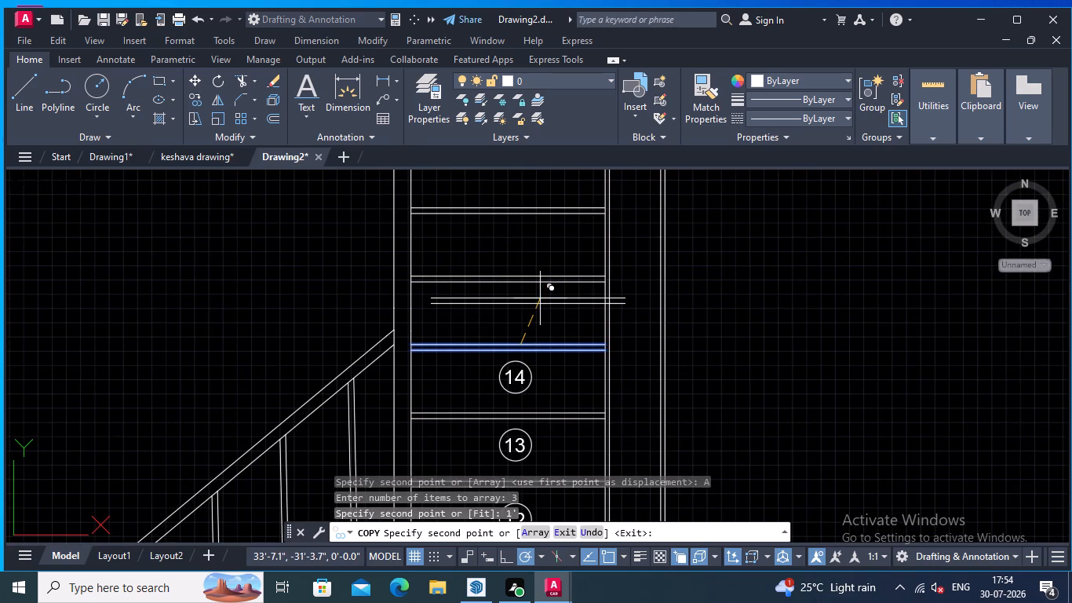
key(Return)
Copy the number 14 text from its circle straight up into the three tread spaces above, about 1' apart.
middle_drag(509, 270, 492, 342)
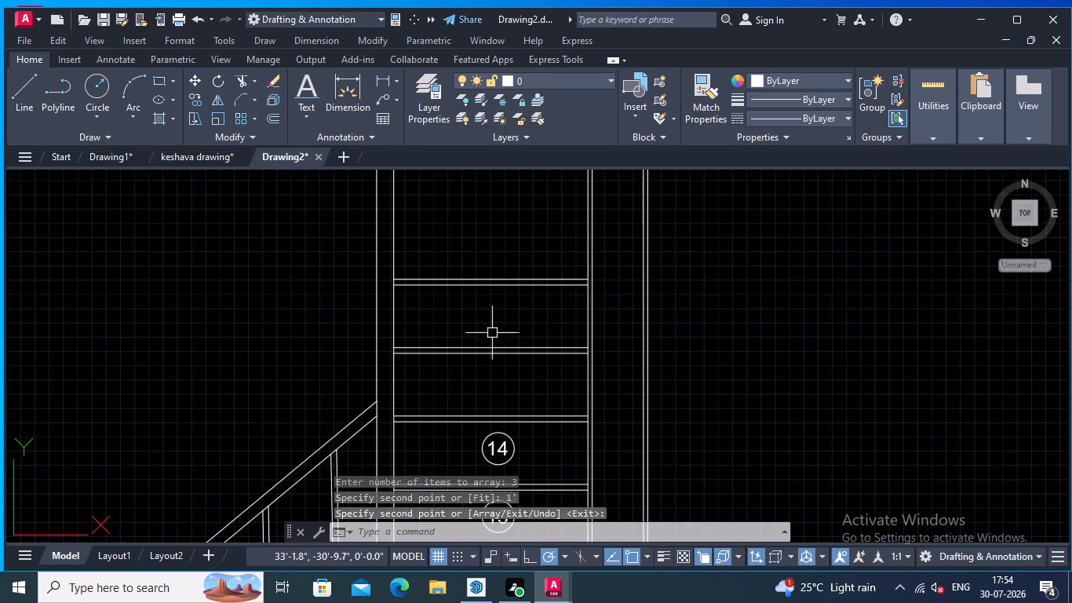
middle_drag(497, 319, 502, 332)
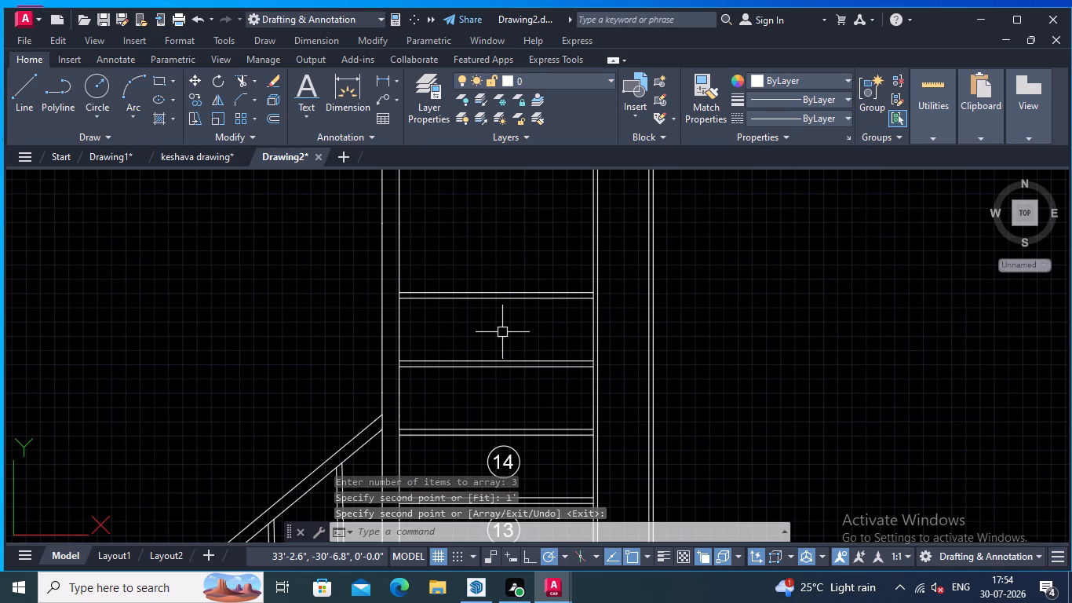
middle_drag(501, 323, 494, 244)
scroll(483, 298, down, 1)
middle_drag(483, 289, 456, 273)
scroll(493, 323, up, 2)
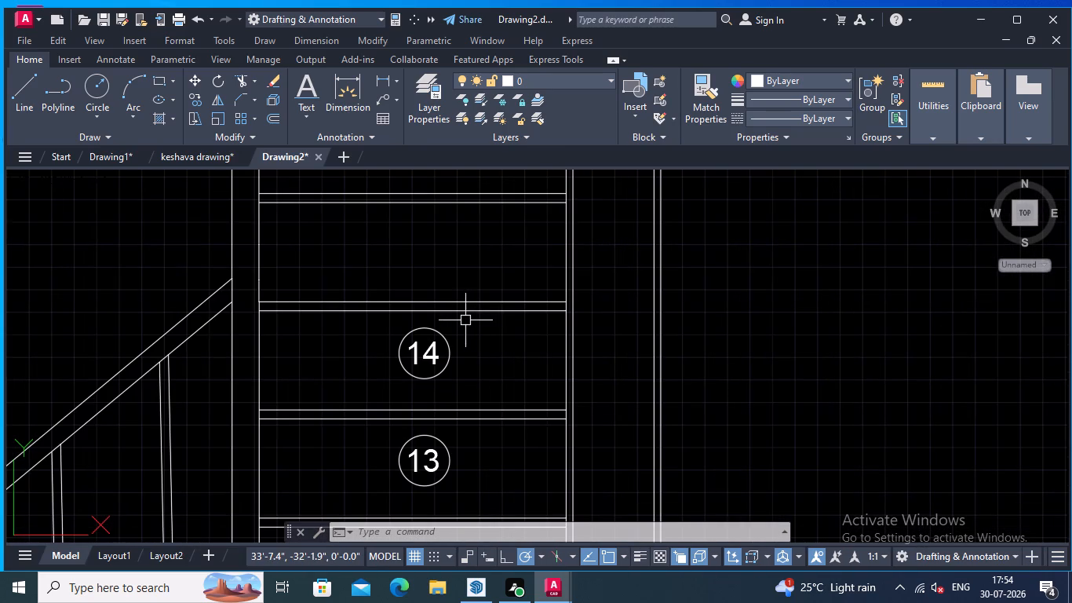
click(432, 355)
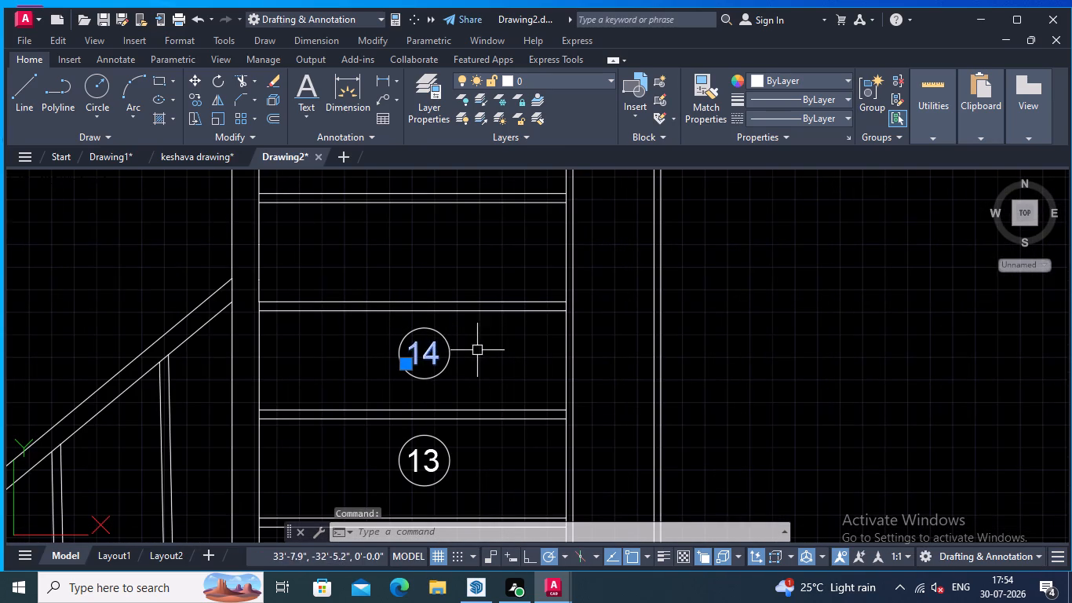
right_click(444, 269)
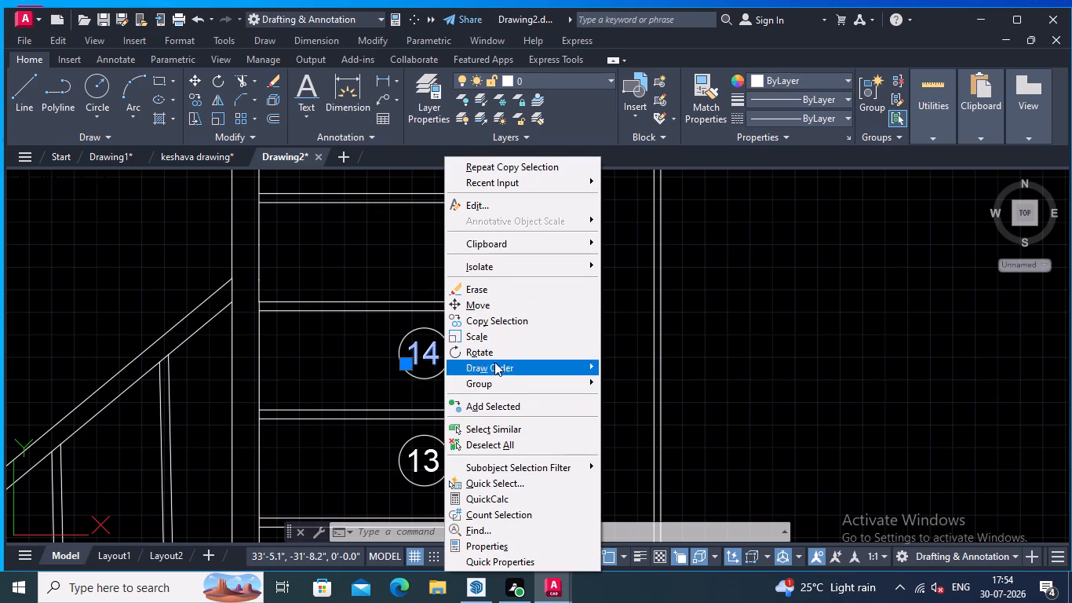
click(497, 313)
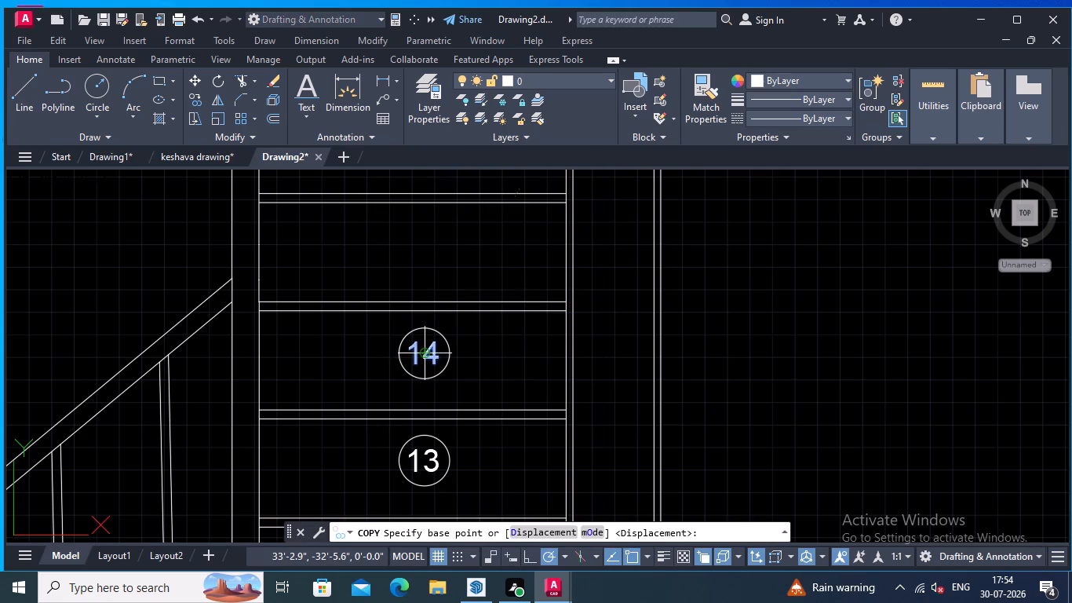
click(425, 351)
click(422, 245)
middle_drag(423, 244, 406, 367)
click(409, 266)
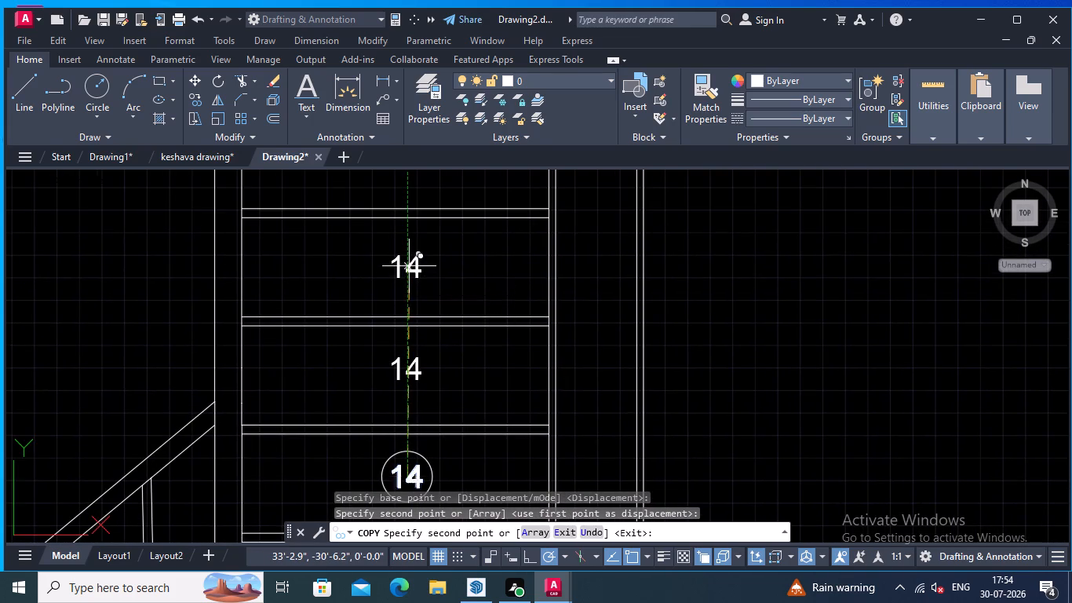
middle_drag(411, 266, 419, 361)
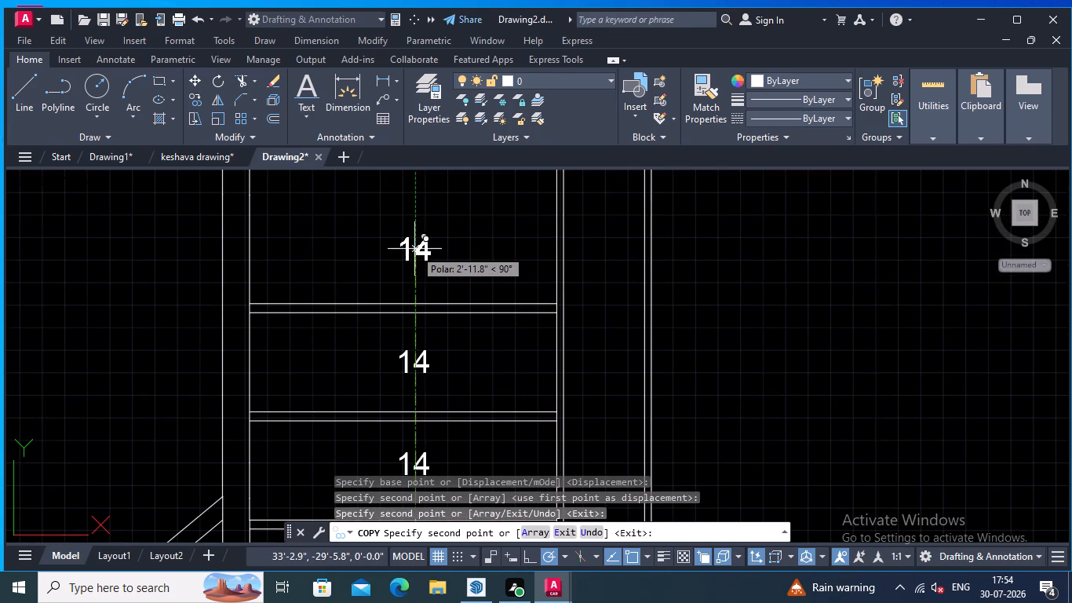
click(414, 249)
scroll(414, 249, down, 2)
middle_drag(414, 251, 414, 283)
key(Return)
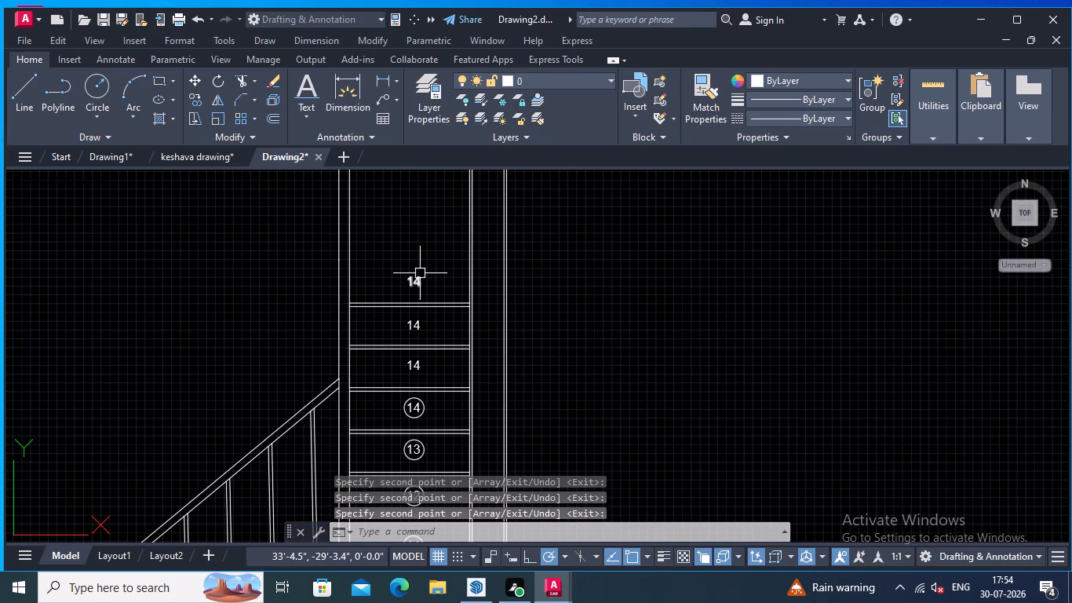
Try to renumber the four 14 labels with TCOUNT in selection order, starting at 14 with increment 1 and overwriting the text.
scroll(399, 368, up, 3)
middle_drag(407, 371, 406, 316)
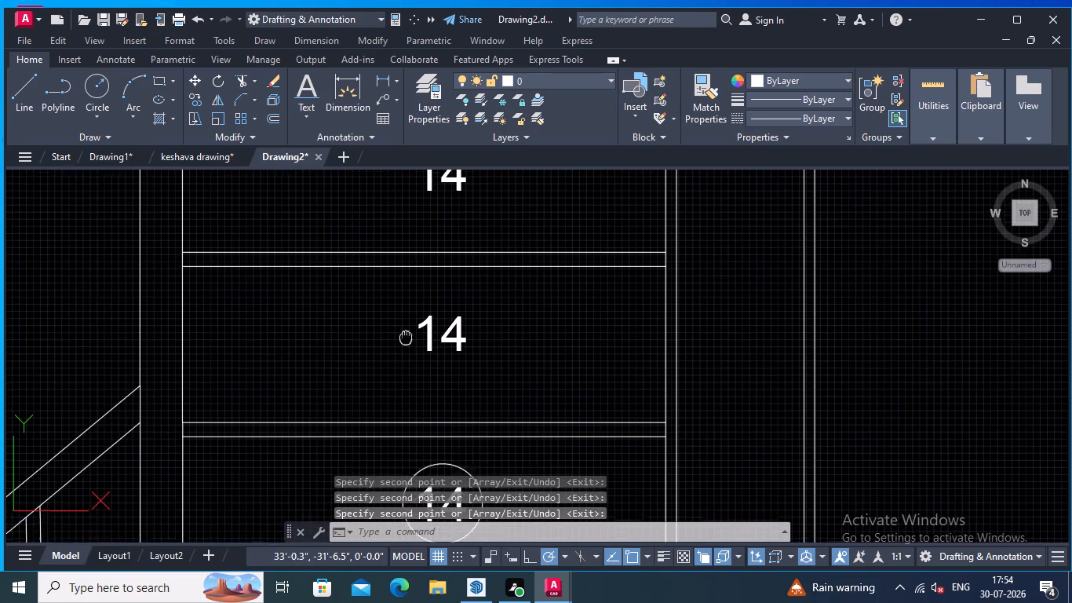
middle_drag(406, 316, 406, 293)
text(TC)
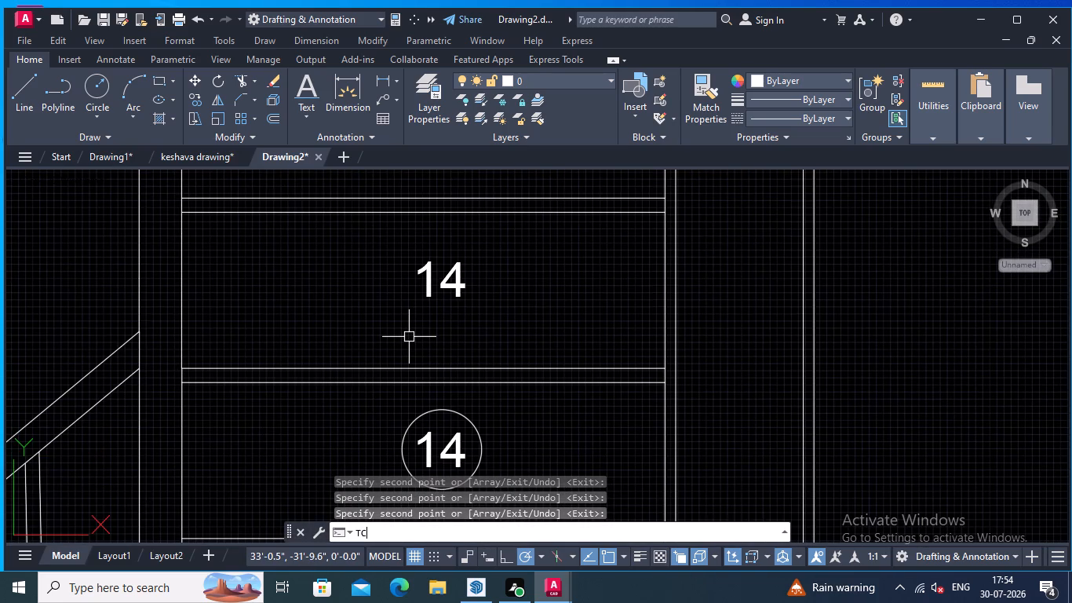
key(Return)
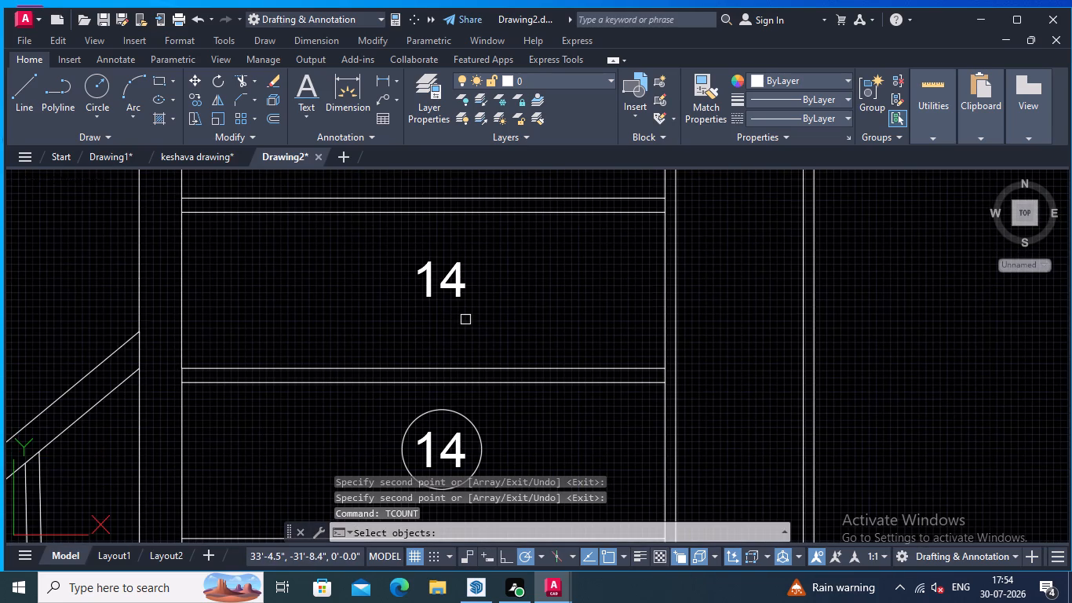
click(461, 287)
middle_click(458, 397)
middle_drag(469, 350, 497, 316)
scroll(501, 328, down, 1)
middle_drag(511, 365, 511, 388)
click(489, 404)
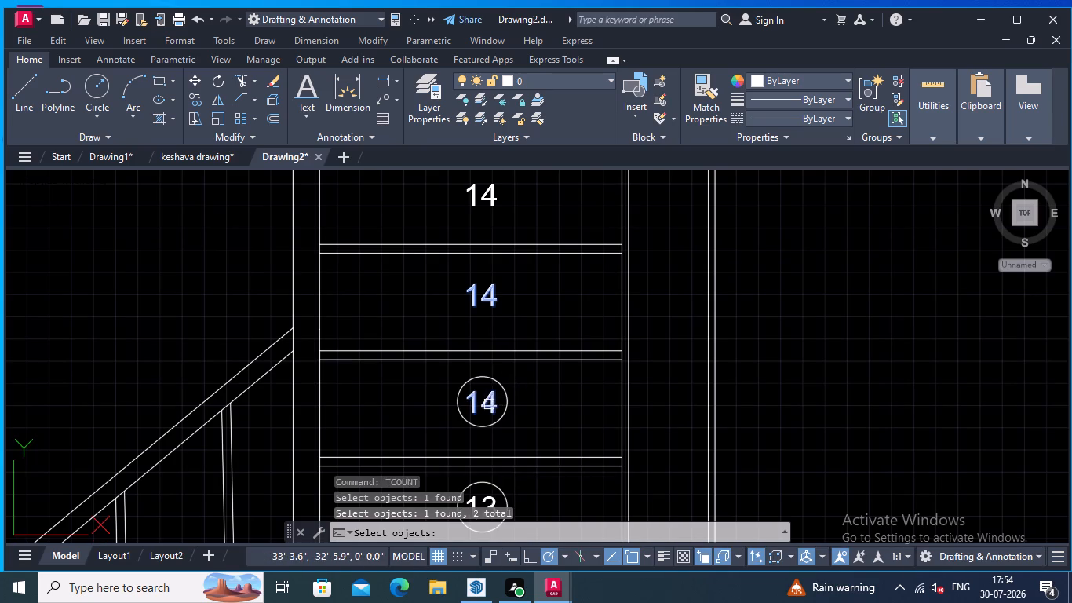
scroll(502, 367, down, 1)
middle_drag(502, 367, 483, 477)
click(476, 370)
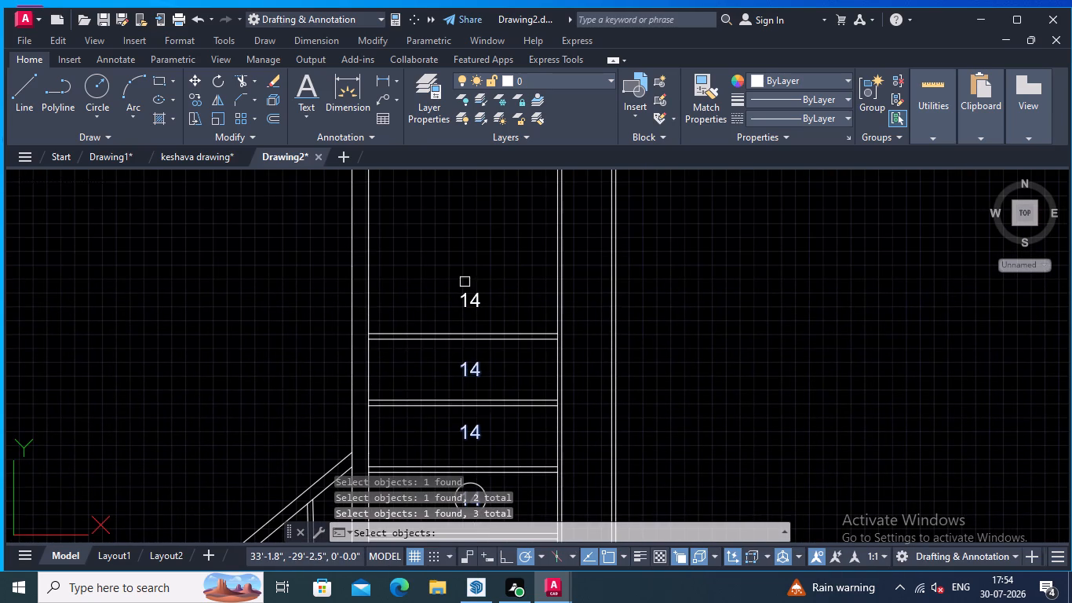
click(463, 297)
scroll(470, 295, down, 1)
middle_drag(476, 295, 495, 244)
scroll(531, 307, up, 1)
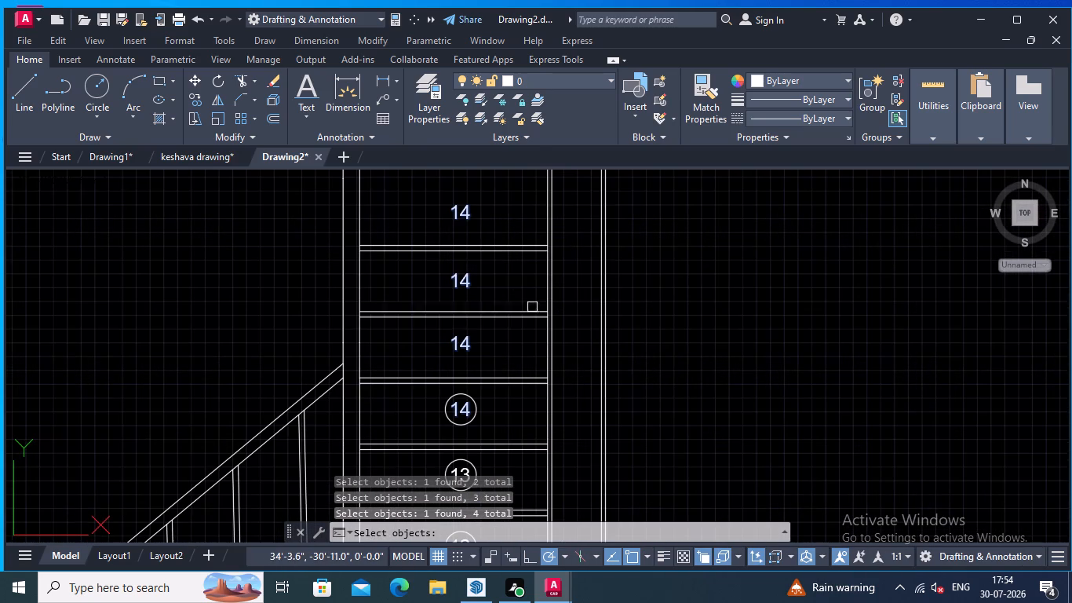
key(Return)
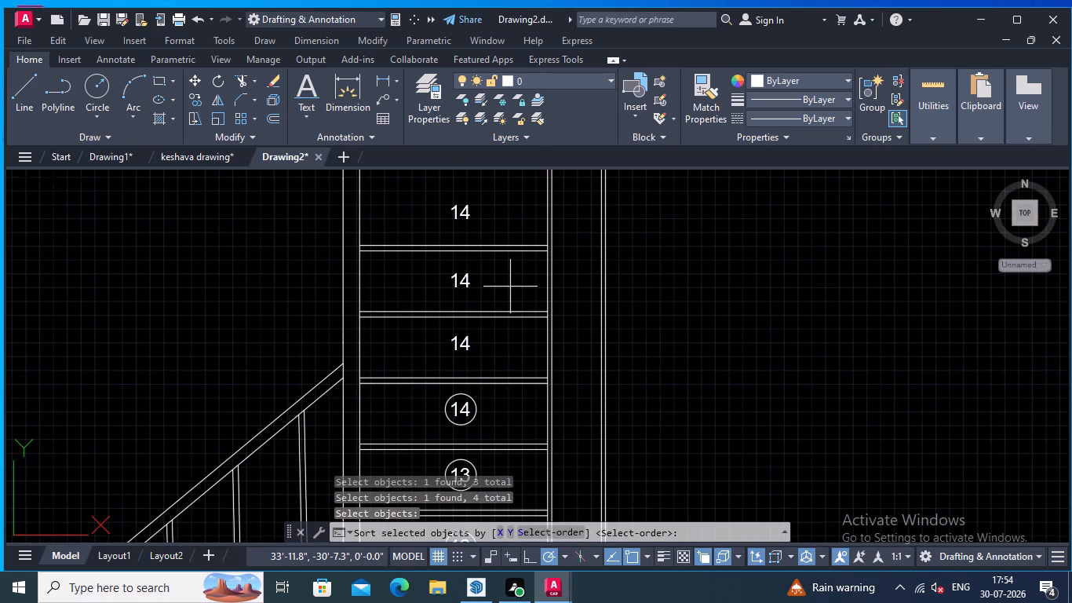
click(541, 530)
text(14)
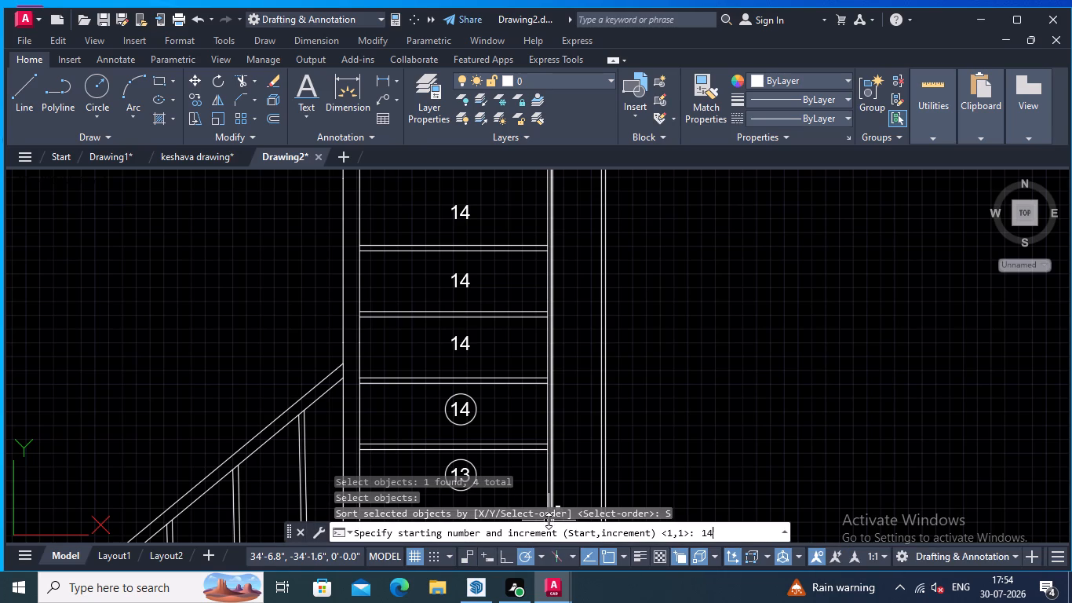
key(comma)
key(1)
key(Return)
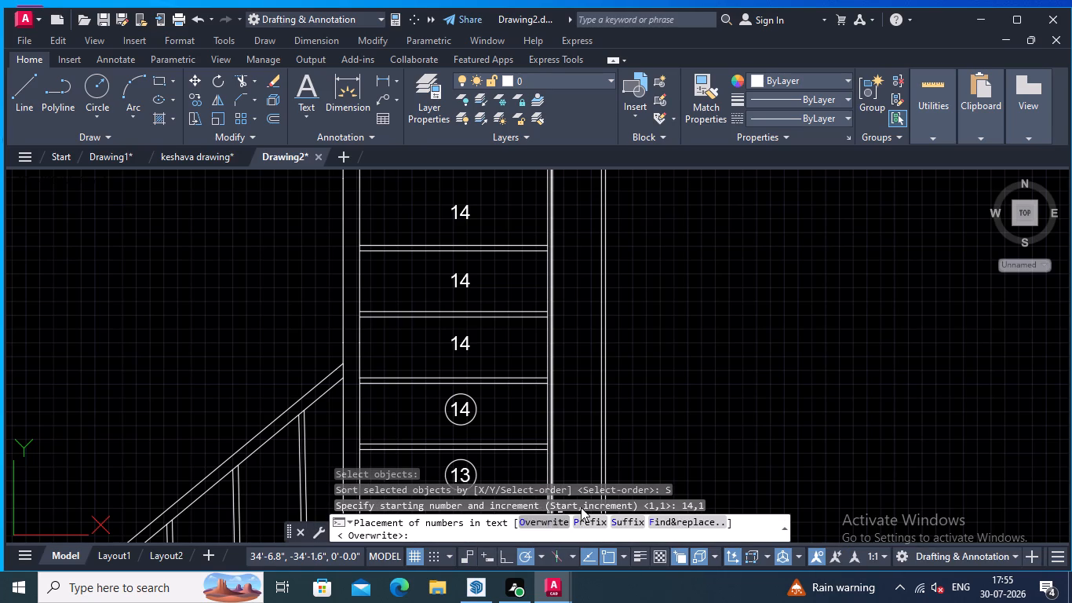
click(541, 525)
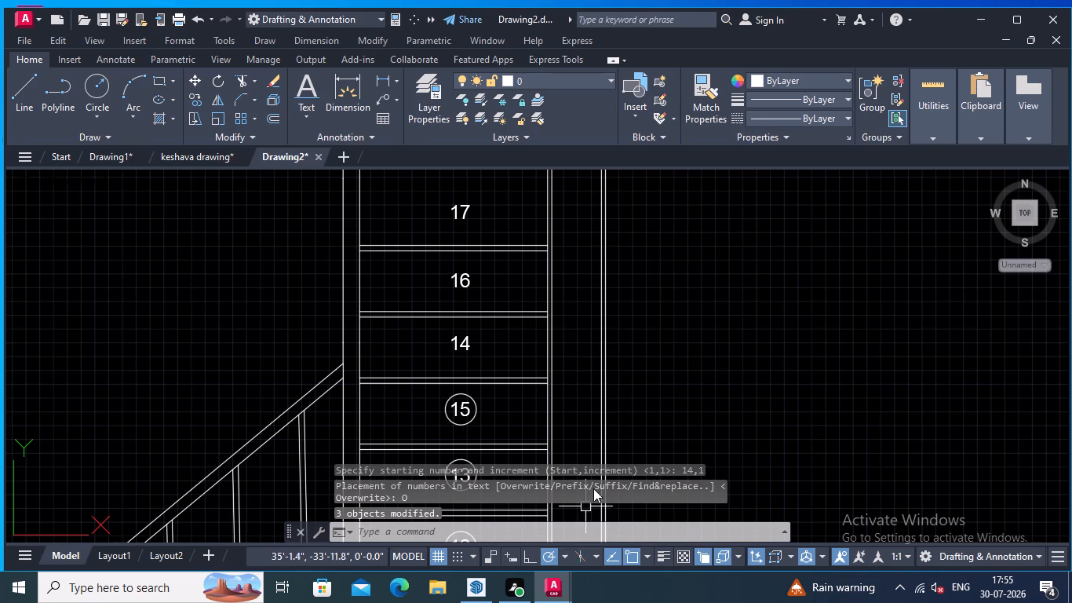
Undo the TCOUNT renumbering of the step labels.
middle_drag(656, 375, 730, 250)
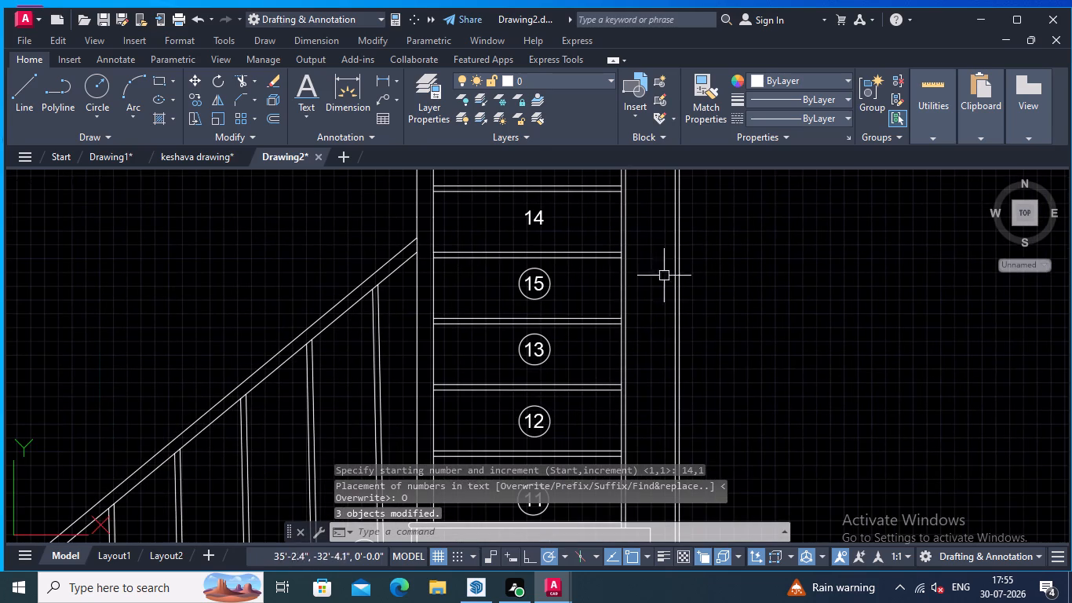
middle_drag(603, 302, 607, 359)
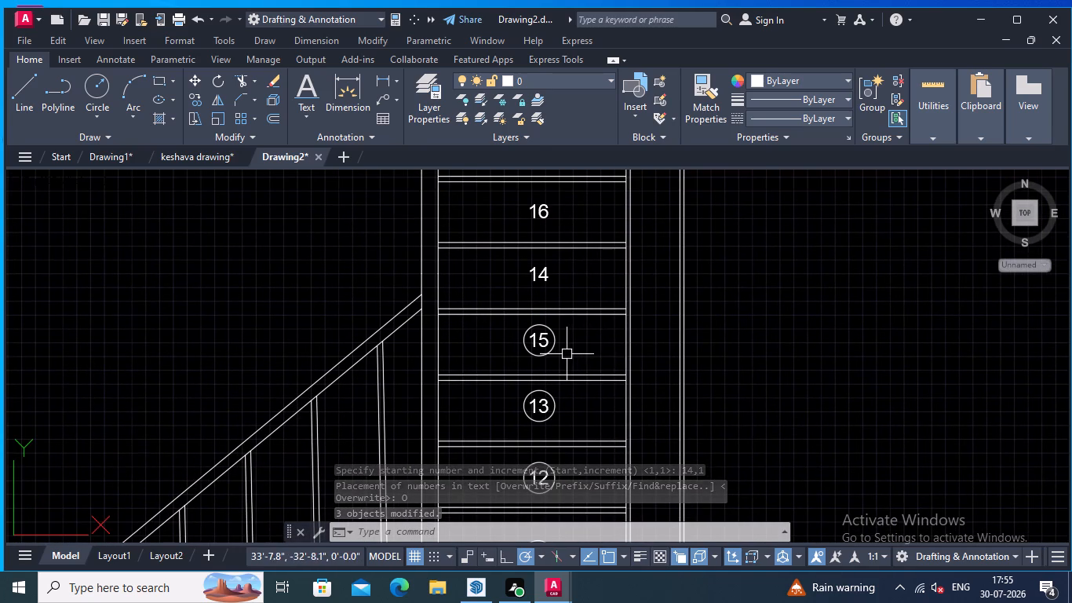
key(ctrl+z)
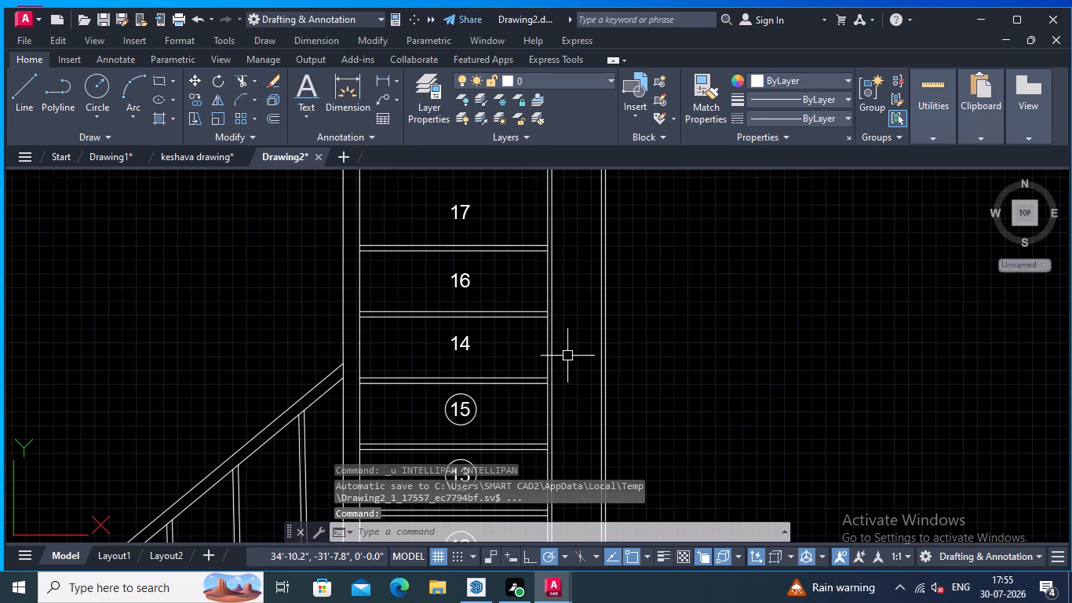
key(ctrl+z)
Renumber the four 14 labels from the circled one upward with TCOUNT, in selection order, start 14, increment 1, overwriting the text.
scroll(696, 317, down, 1)
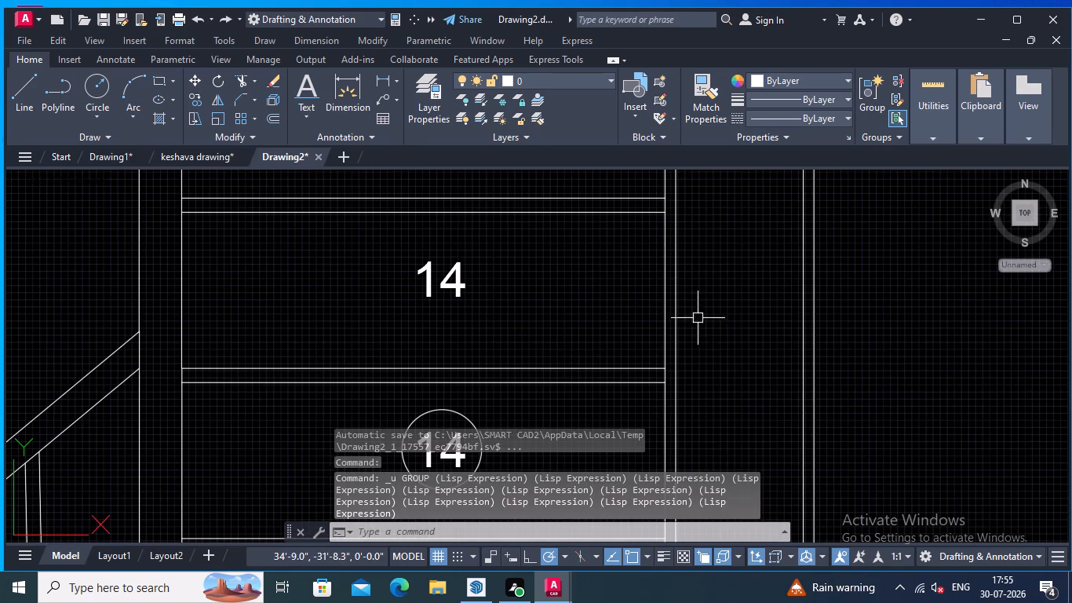
scroll(696, 317, down, 2)
middle_drag(637, 303, 569, 331)
middle_drag(570, 334, 559, 274)
scroll(570, 334, up, 1)
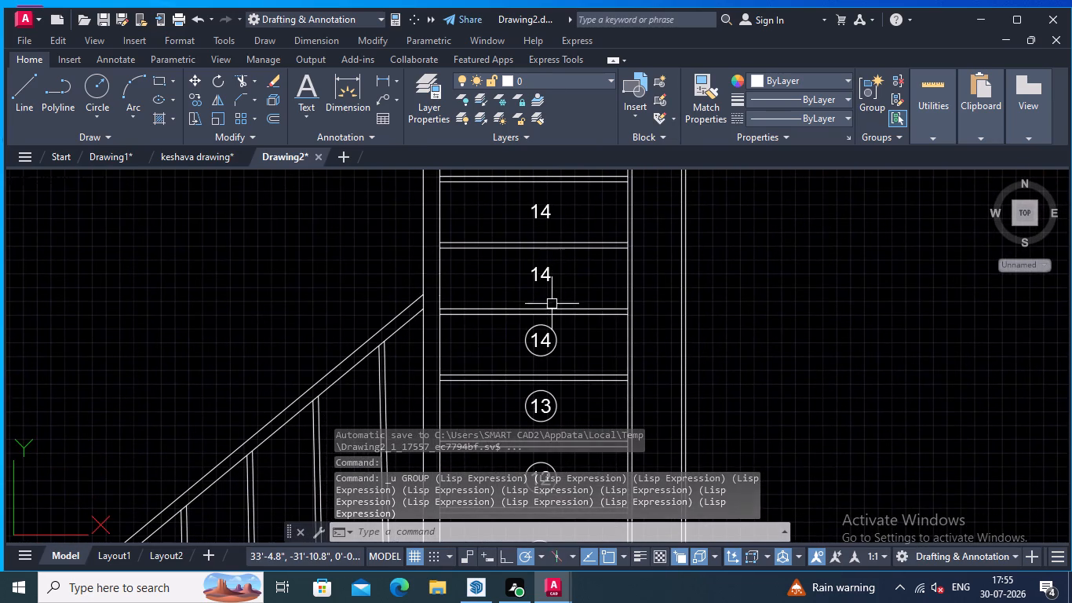
middle_click(552, 304)
scroll(568, 345, up, 2)
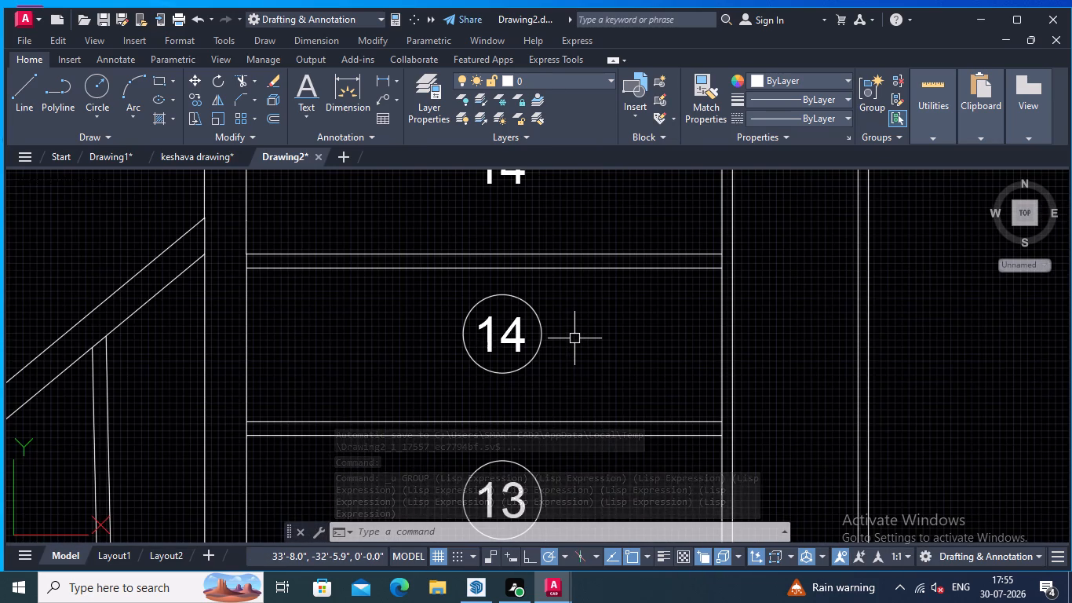
text(TCO)
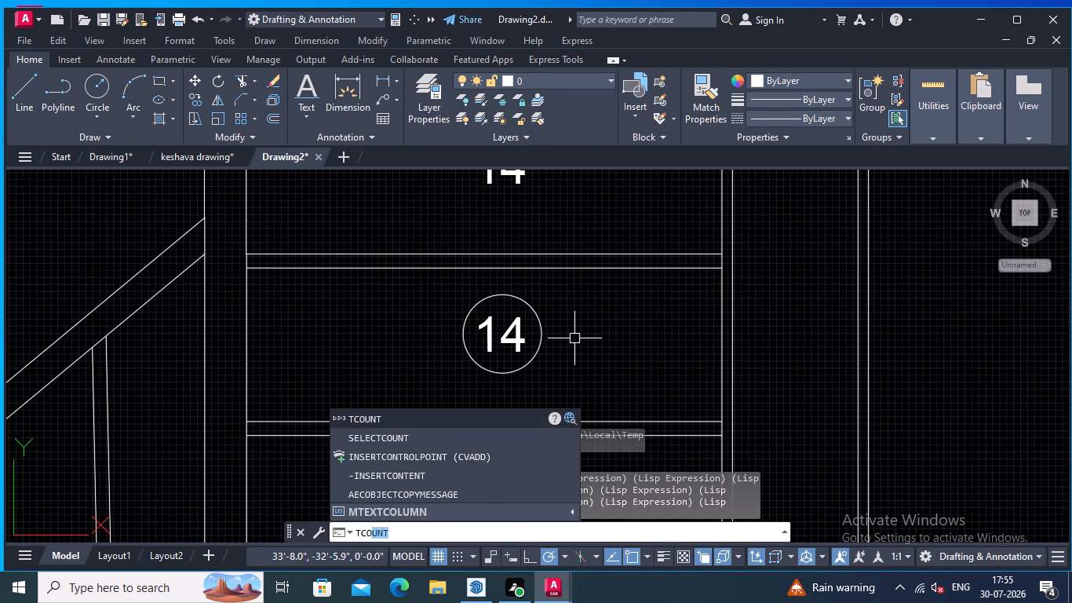
key(Return)
scroll(474, 331, down, 3)
middle_drag(501, 335, 503, 337)
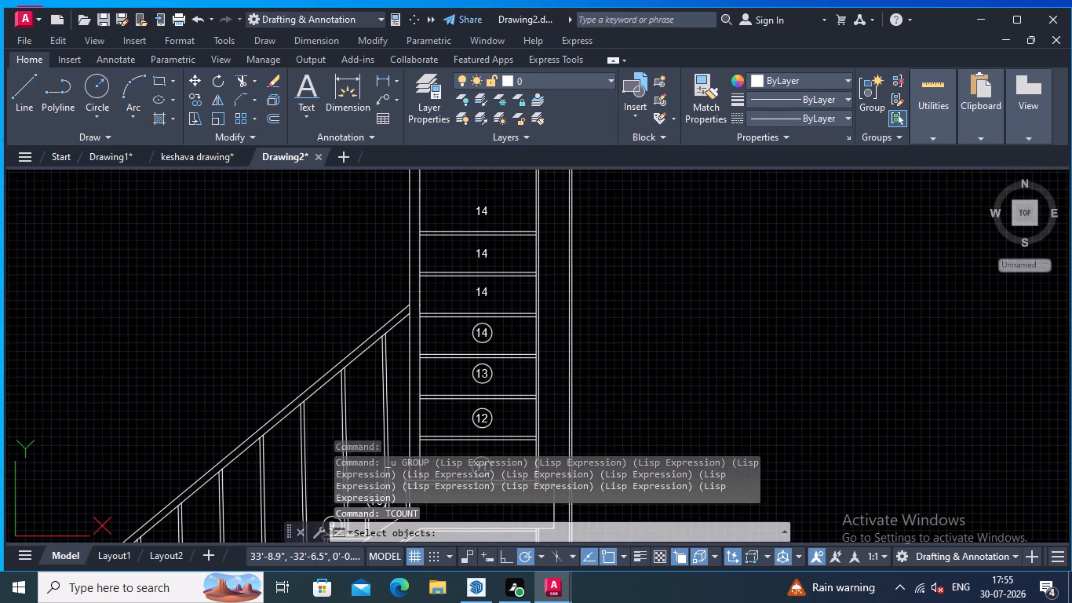
middle_drag(503, 337, 524, 360)
scroll(524, 360, up, 3)
click(437, 356)
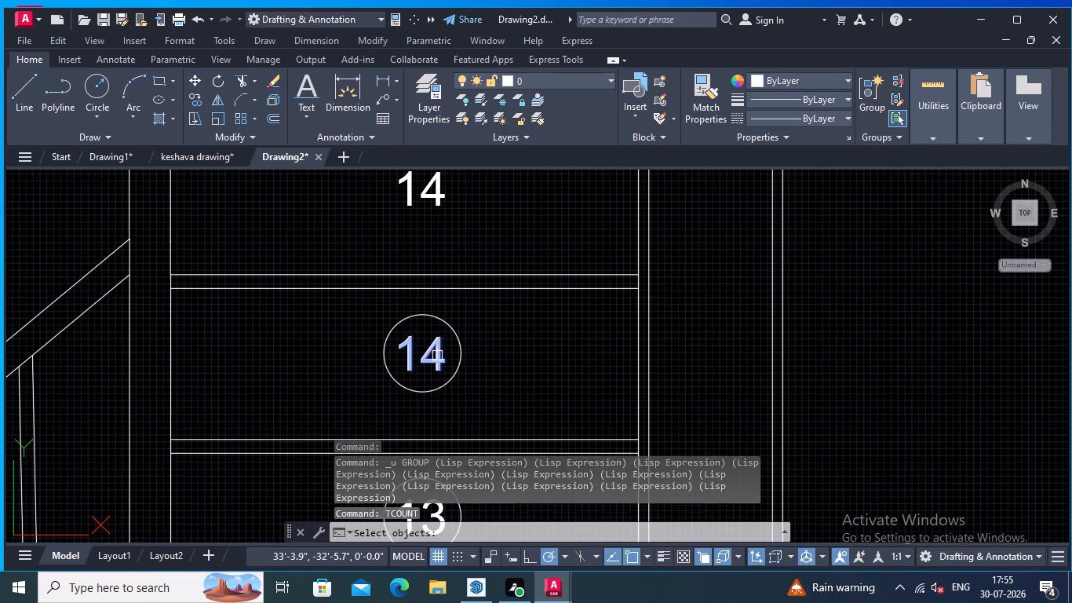
click(434, 197)
middle_drag(434, 206, 428, 391)
click(406, 216)
scroll(406, 219, down, 1)
middle_drag(397, 283, 374, 404)
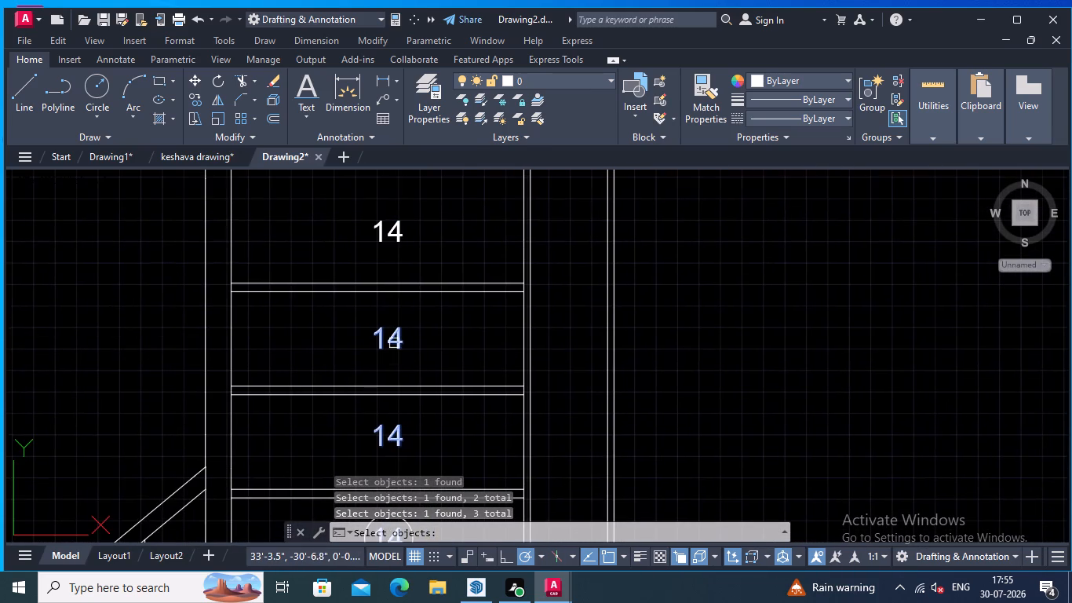
click(395, 229)
scroll(395, 229, down, 2)
middle_drag(396, 237, 402, 288)
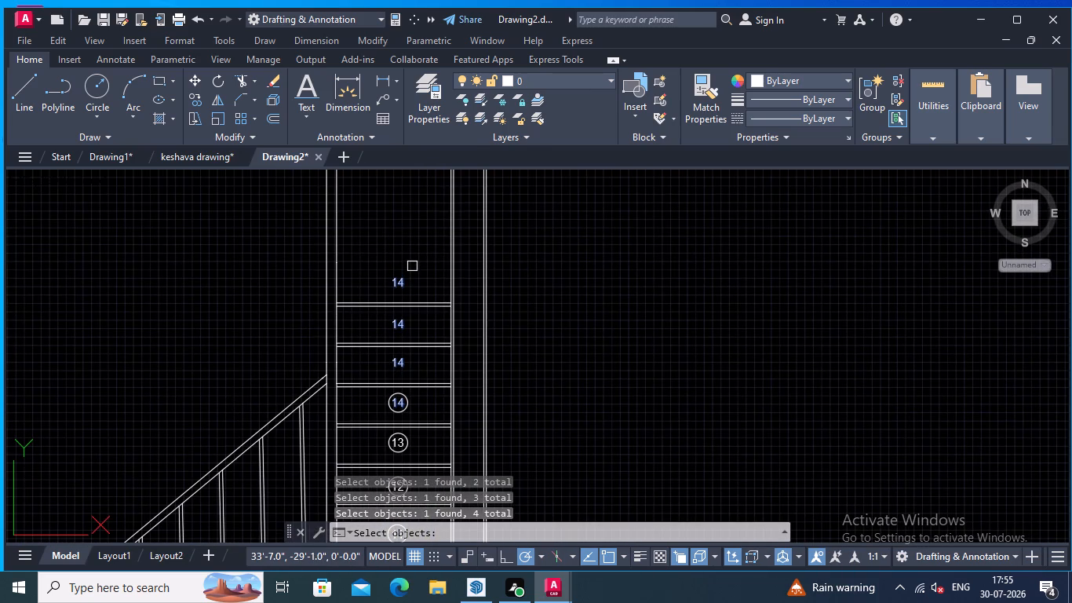
key(Return)
middle_drag(412, 266, 424, 184)
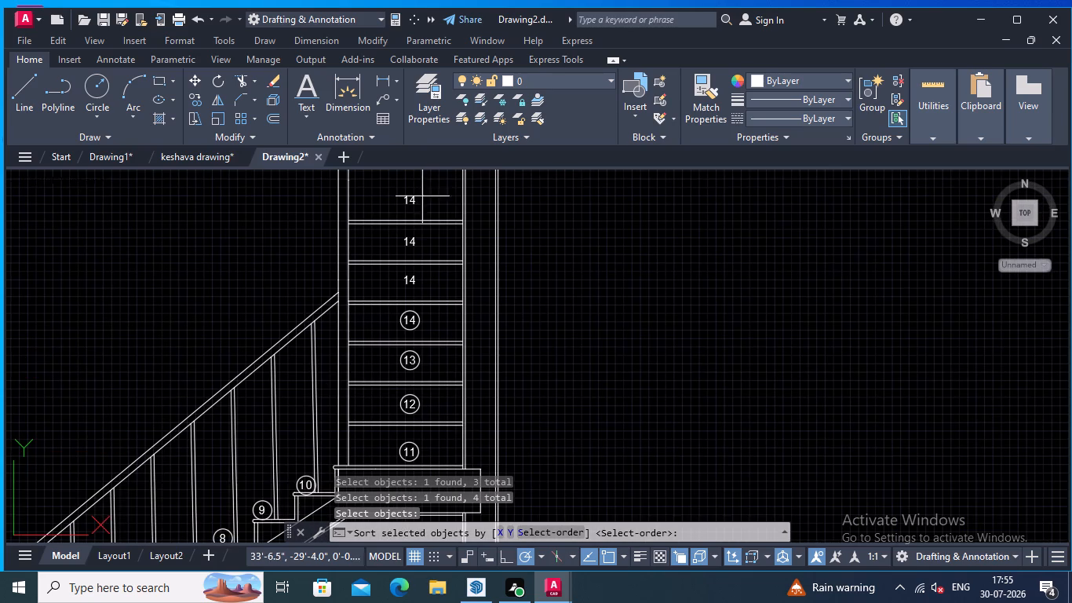
middle_drag(433, 201, 439, 228)
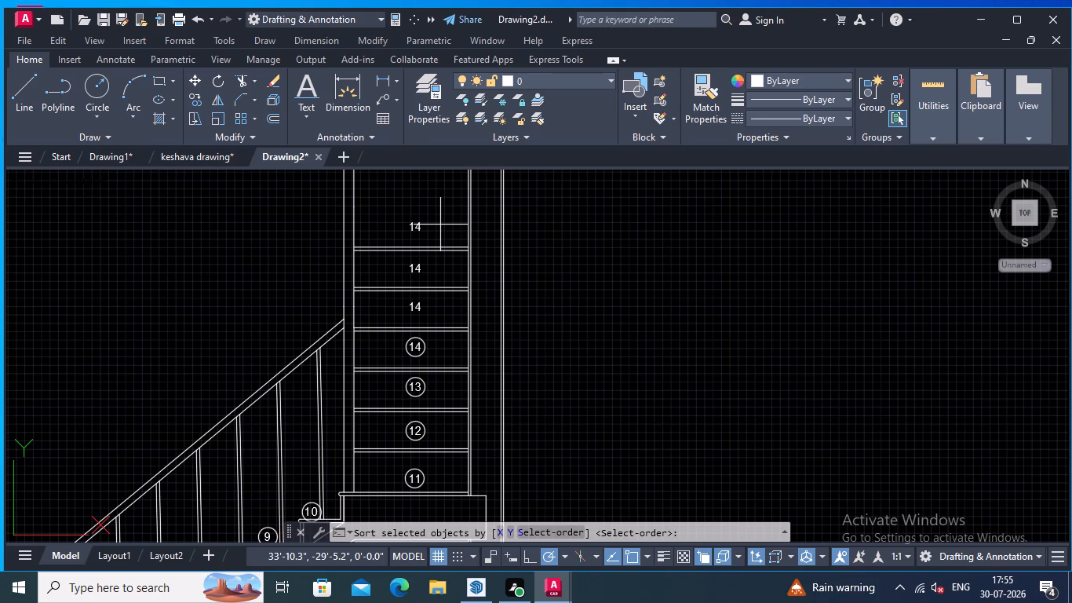
click(559, 529)
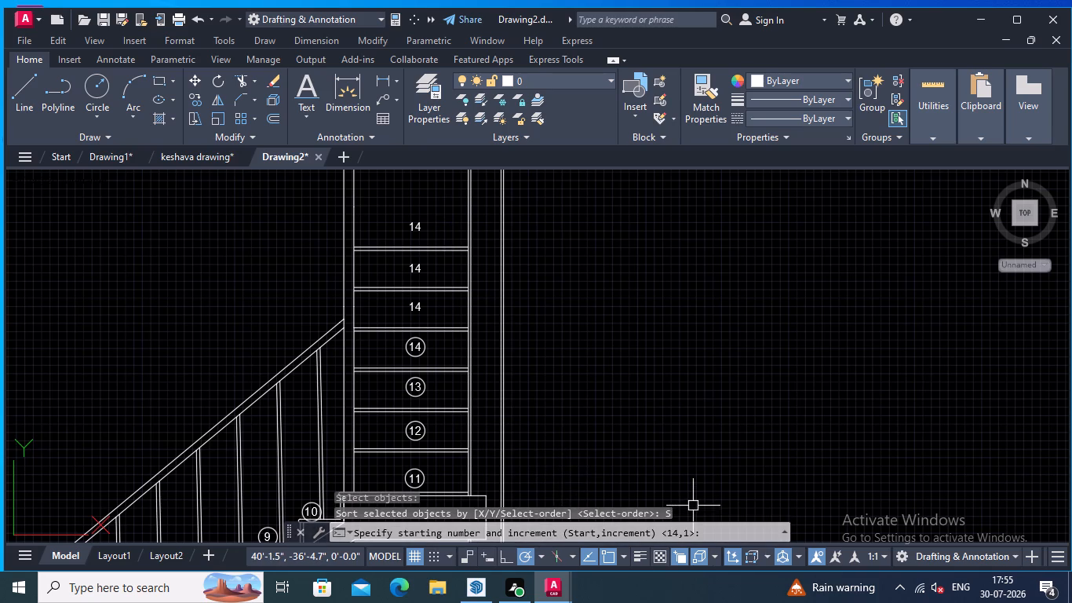
key(Return)
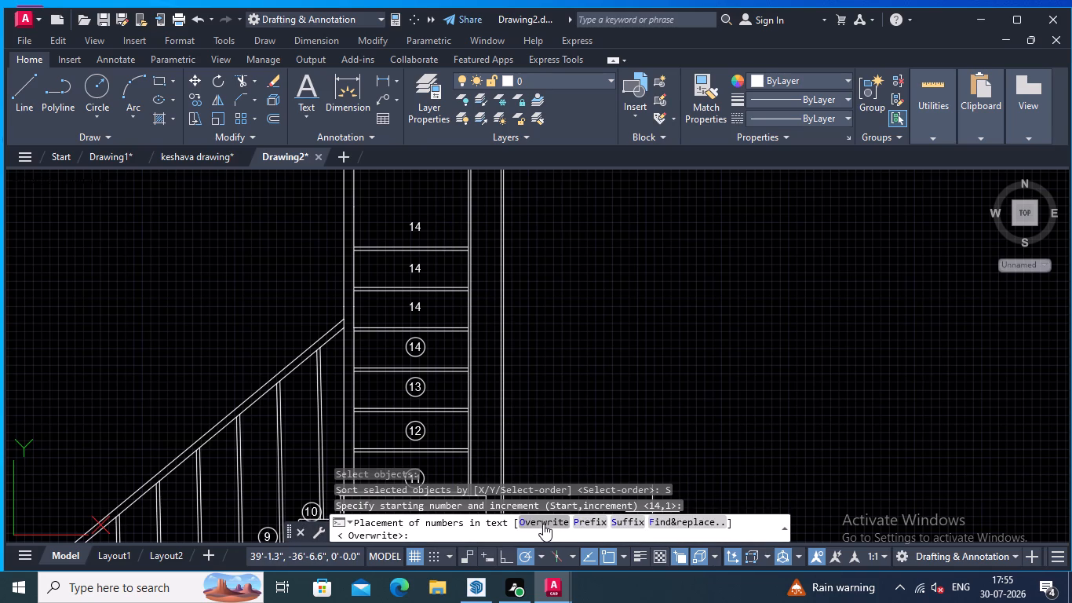
click(543, 524)
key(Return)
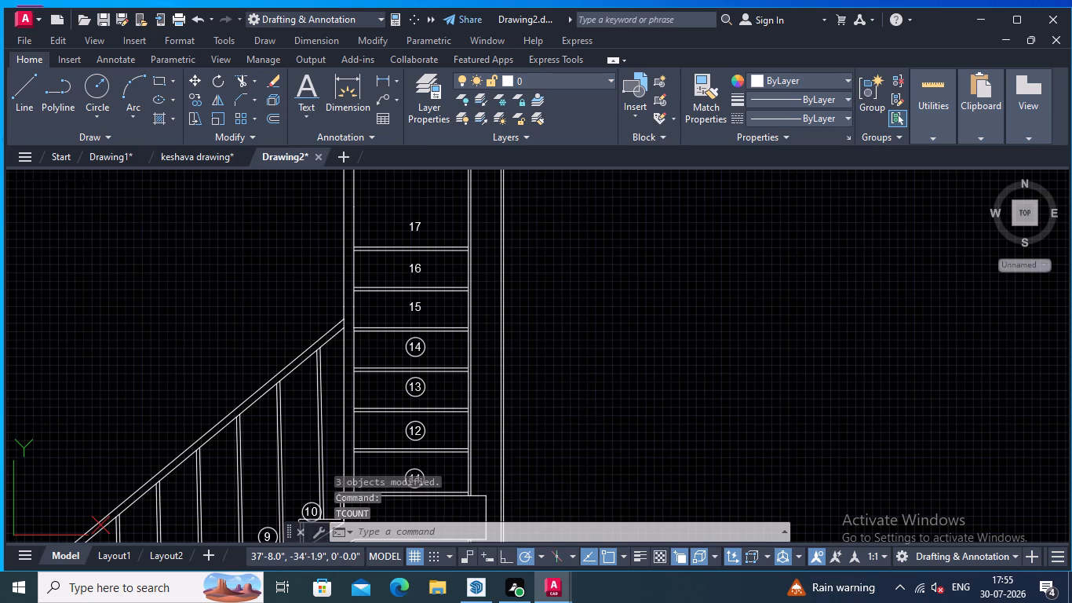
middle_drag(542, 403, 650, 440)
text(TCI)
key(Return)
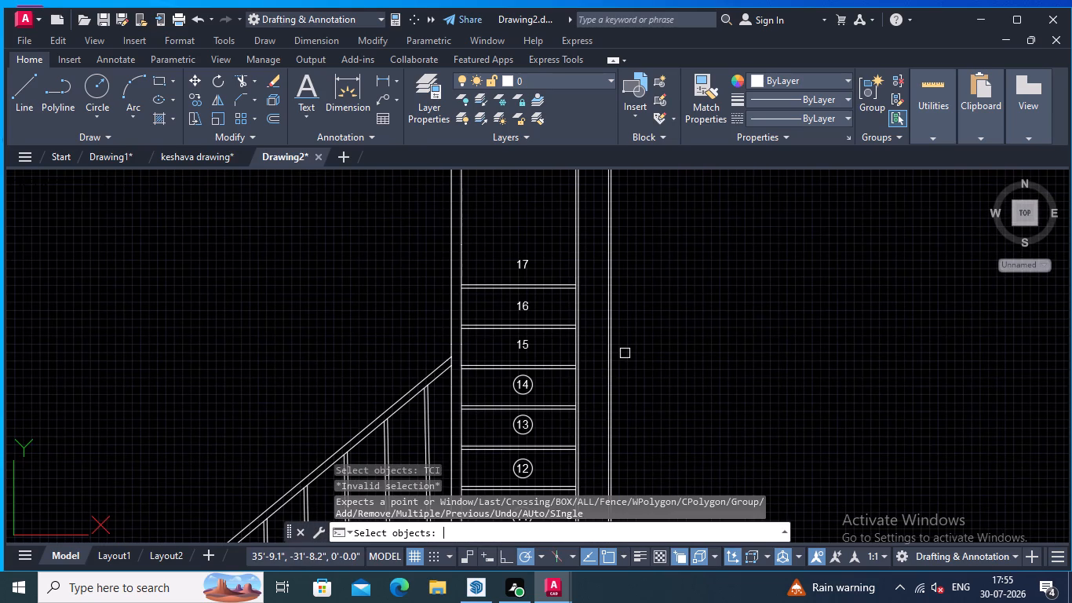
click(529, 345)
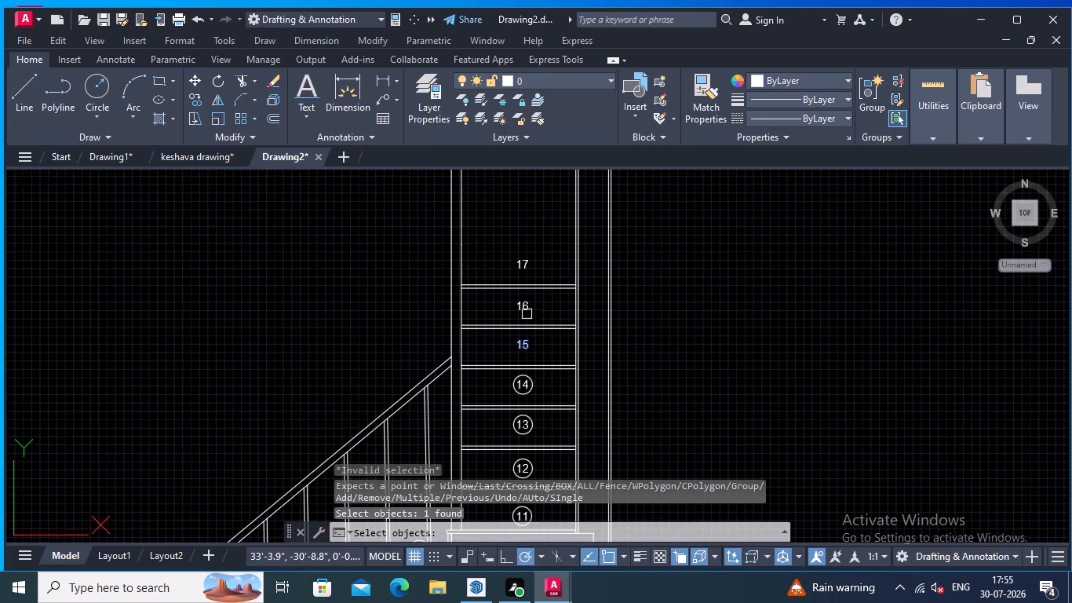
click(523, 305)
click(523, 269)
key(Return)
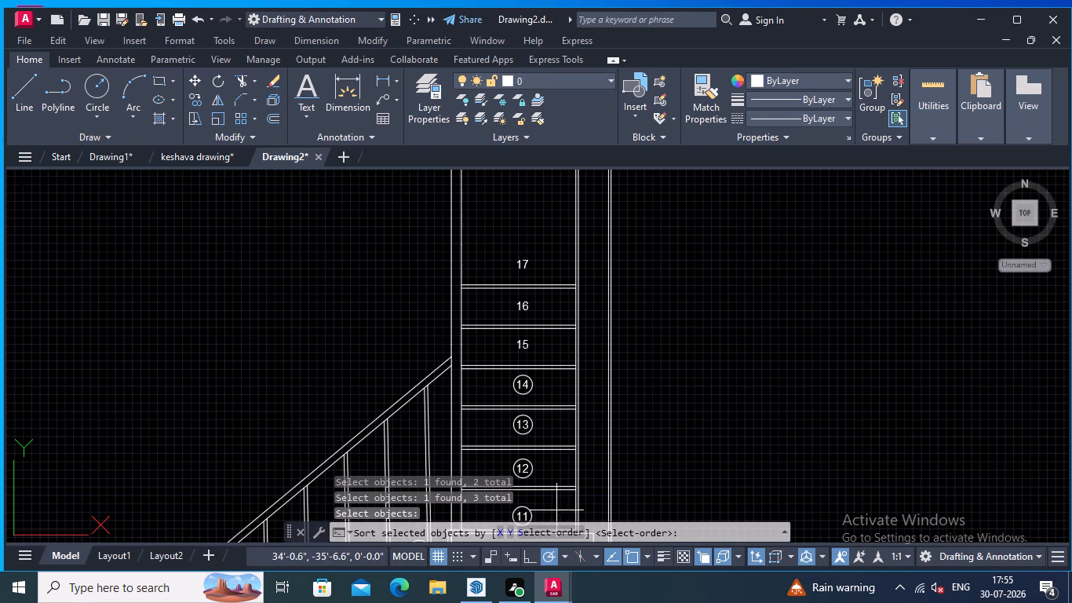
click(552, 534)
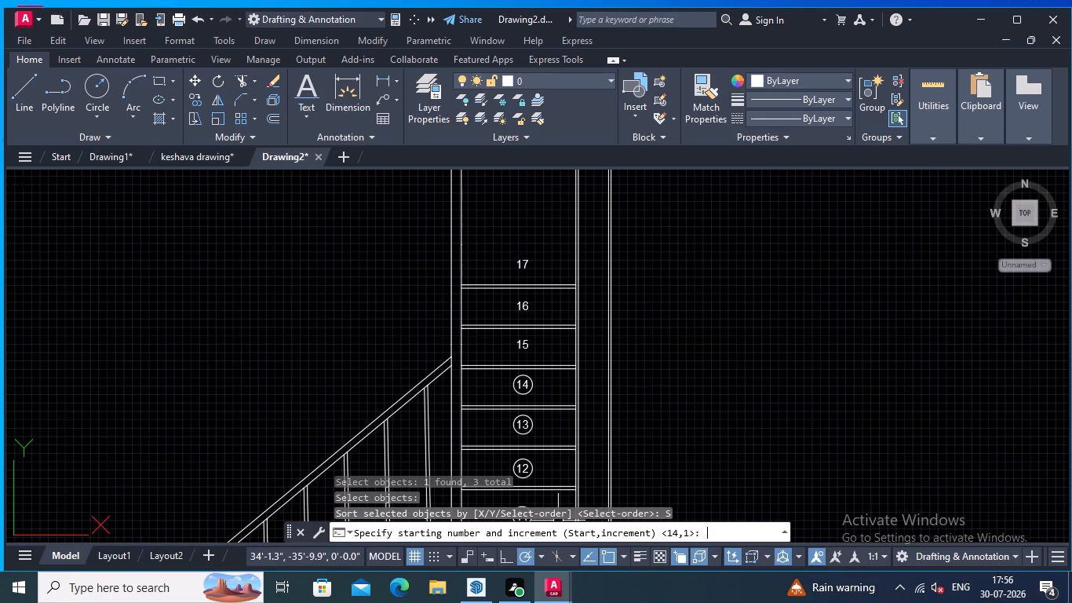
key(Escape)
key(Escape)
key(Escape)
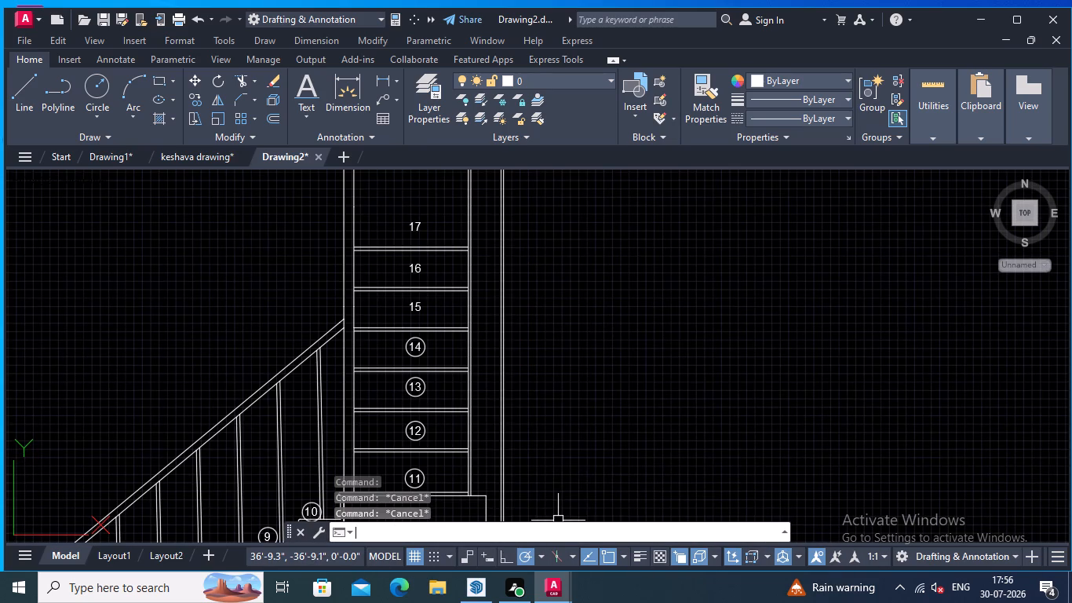
Enclose the step numbers 15, 16 and 17 with TCIRCLE, using offset factor 0.2 and circles of constant size.
text(TCI)
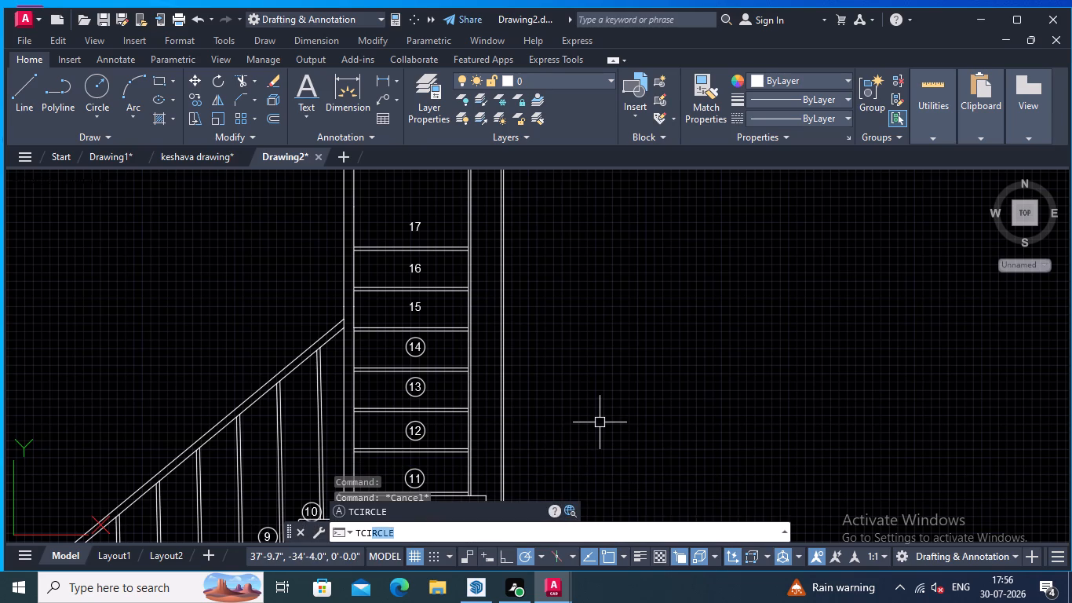
key(Return)
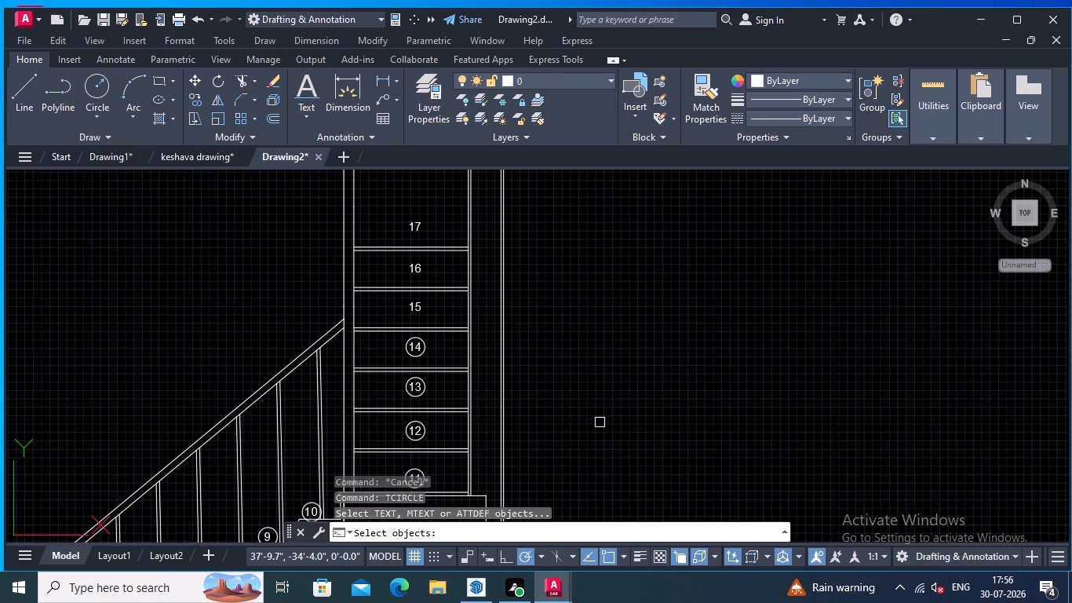
click(417, 311)
click(418, 273)
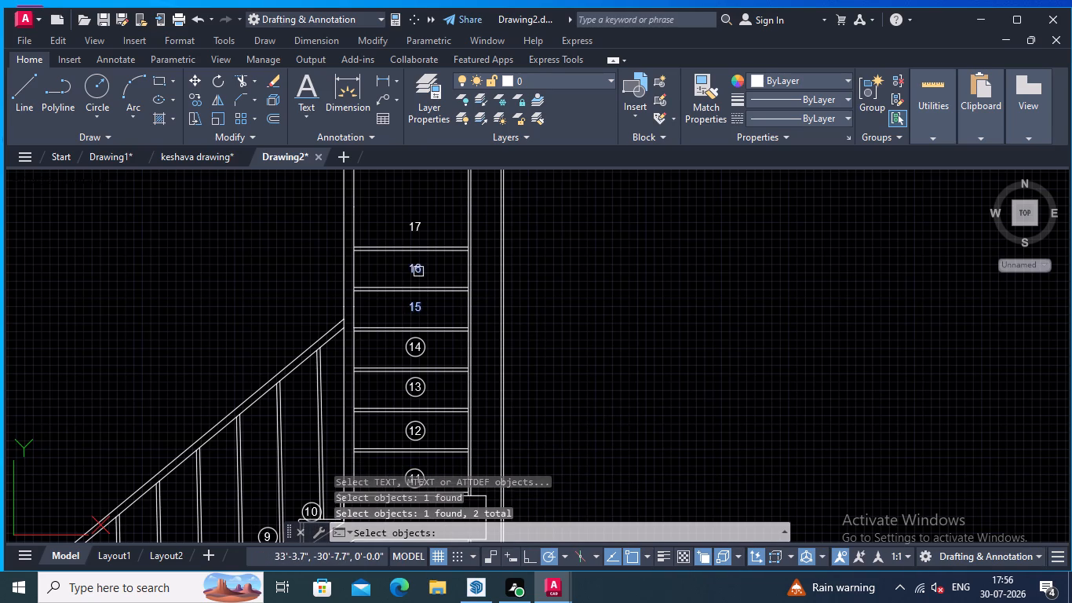
click(412, 232)
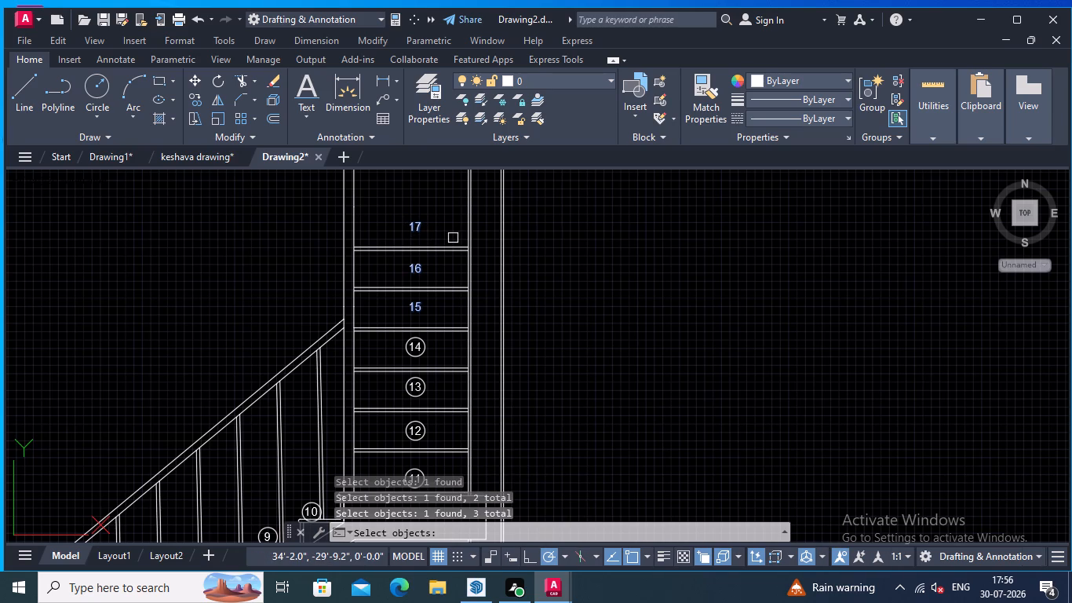
key(Return)
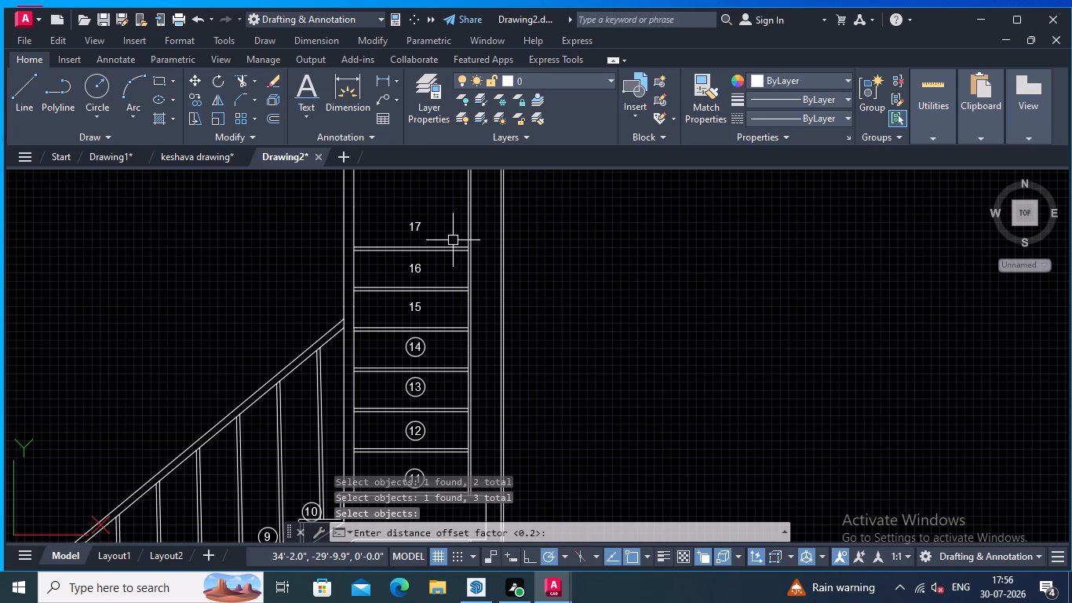
key(Return)
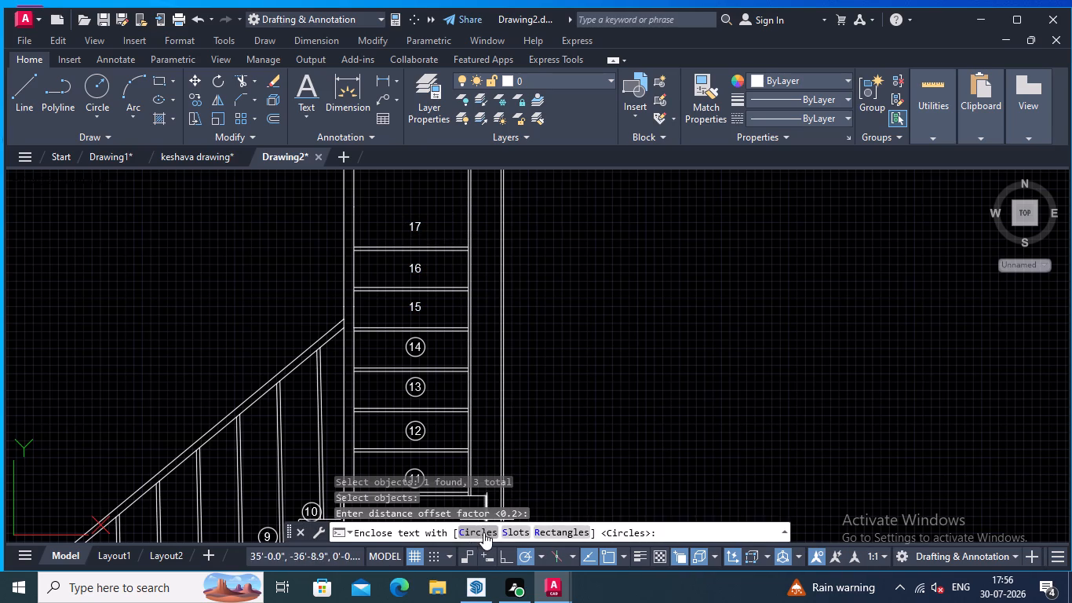
click(484, 529)
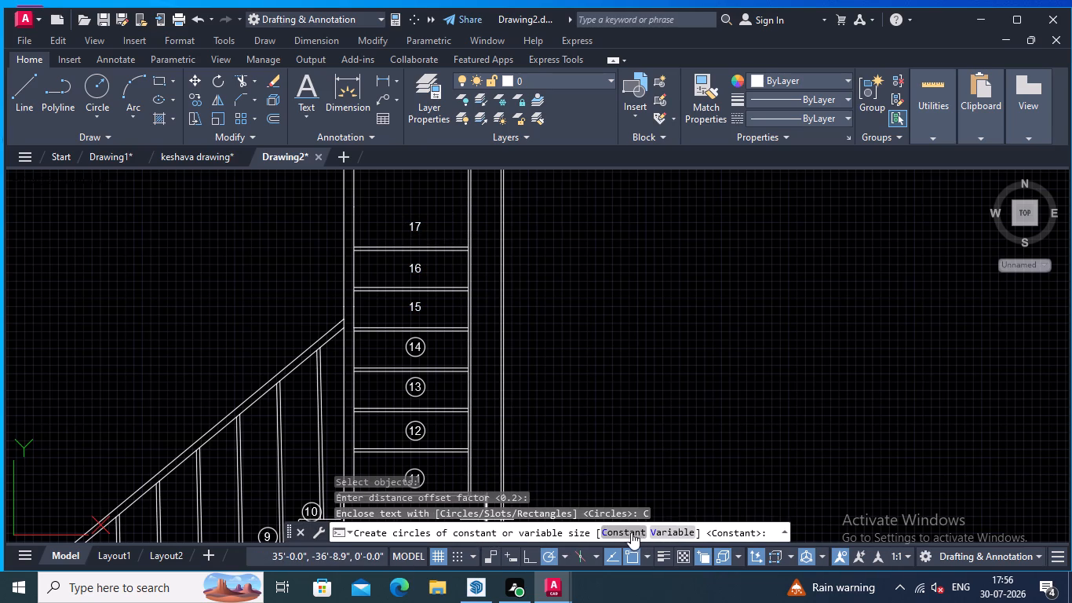
click(630, 532)
Delete the two tread lines above step 16 together with the number 17 and its circle.
scroll(641, 437, down, 2)
middle_drag(641, 434, 649, 429)
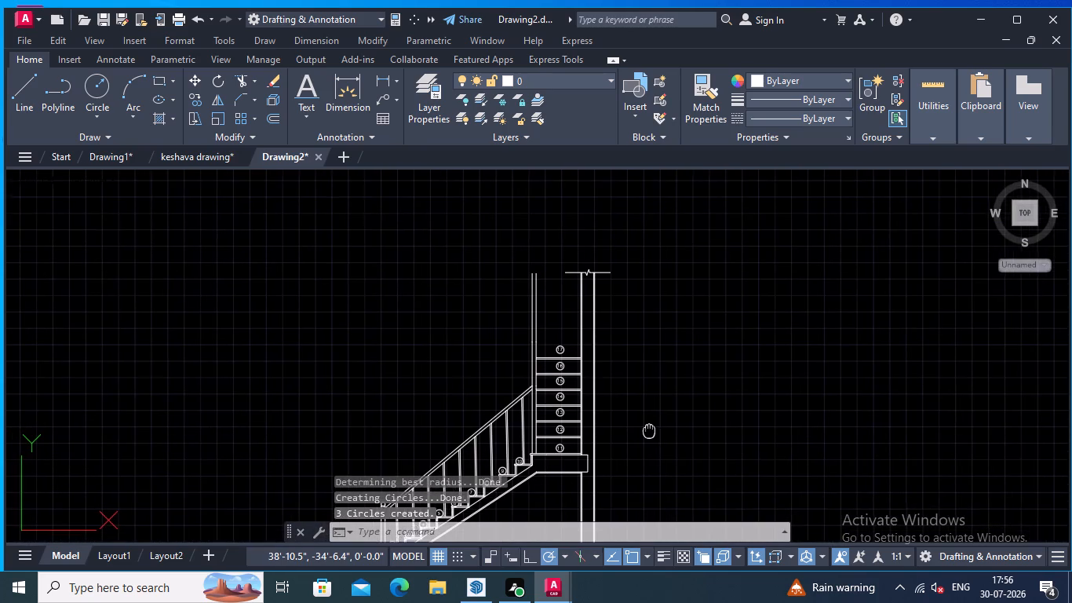
middle_drag(649, 429, 667, 411)
scroll(587, 386, up, 2)
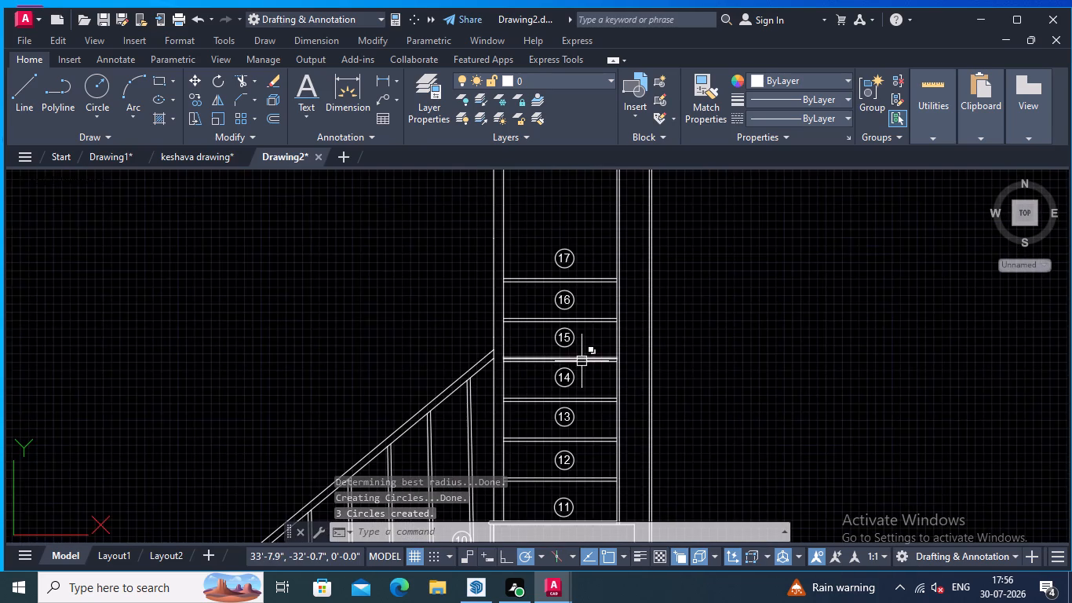
scroll(582, 361, up, 1)
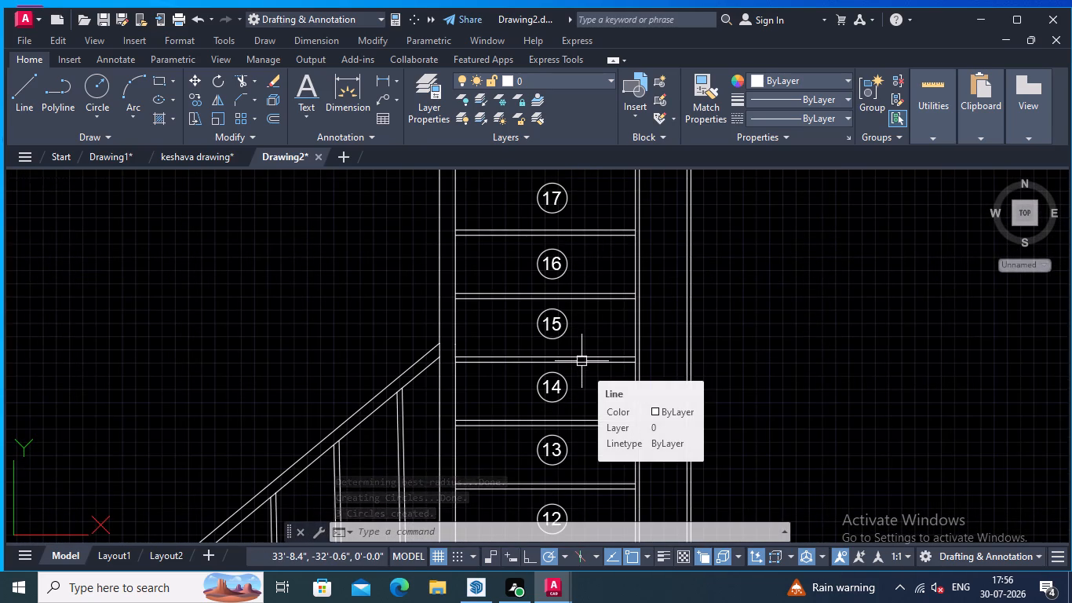
scroll(578, 361, down, 1)
middle_drag(578, 397, 566, 331)
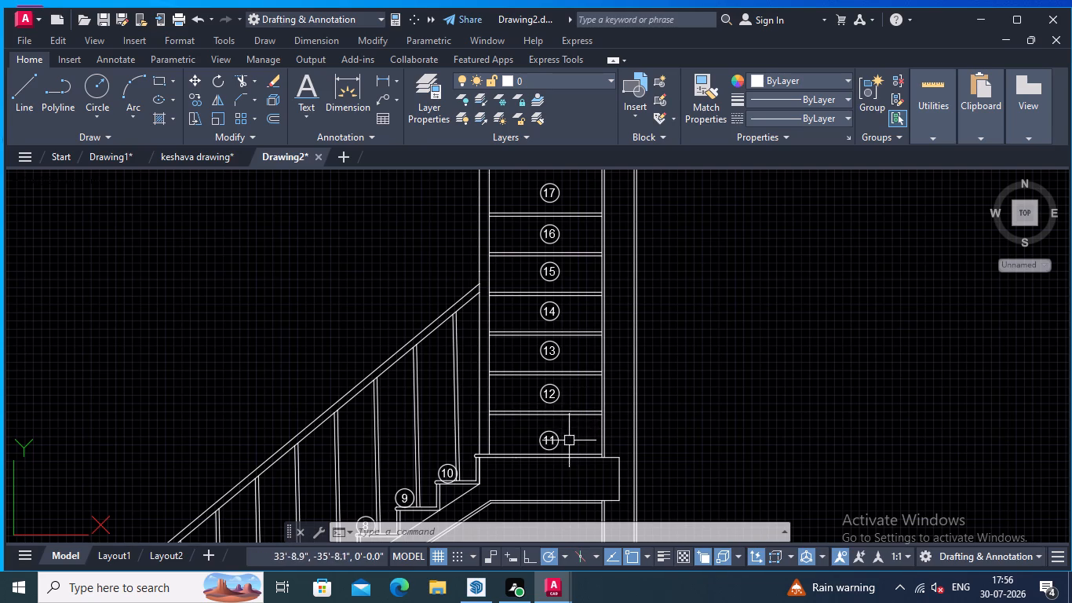
middle_drag(548, 306, 539, 342)
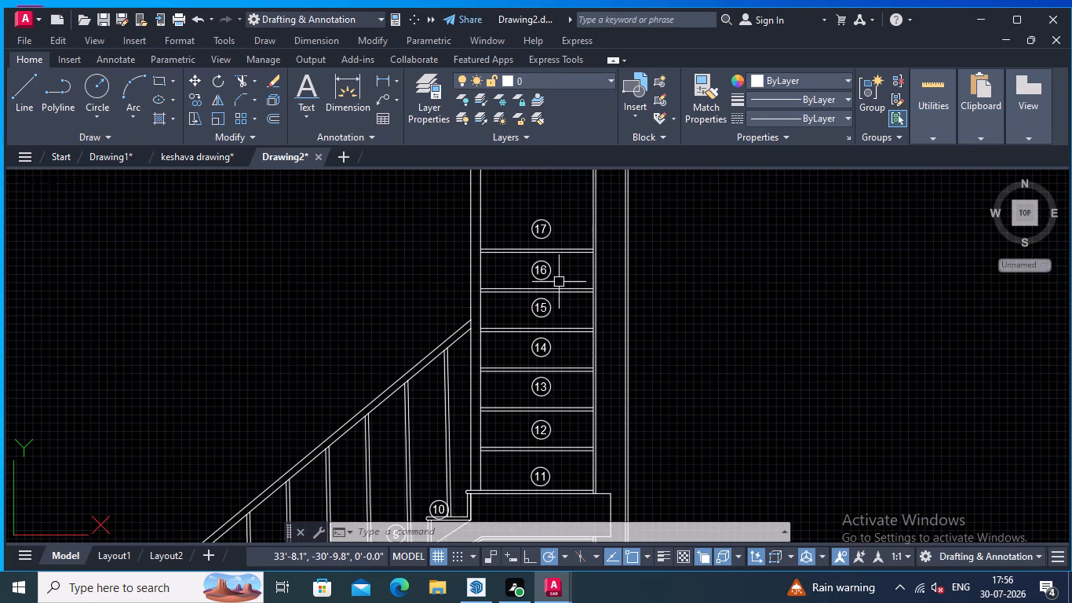
middle_drag(558, 278, 563, 307)
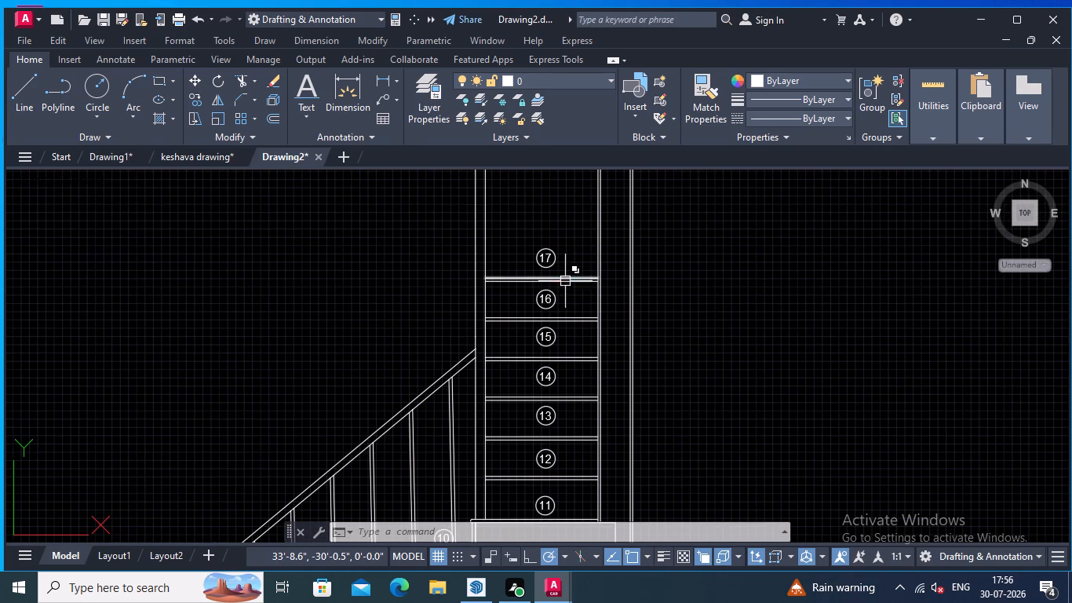
click(565, 281)
key(Delete)
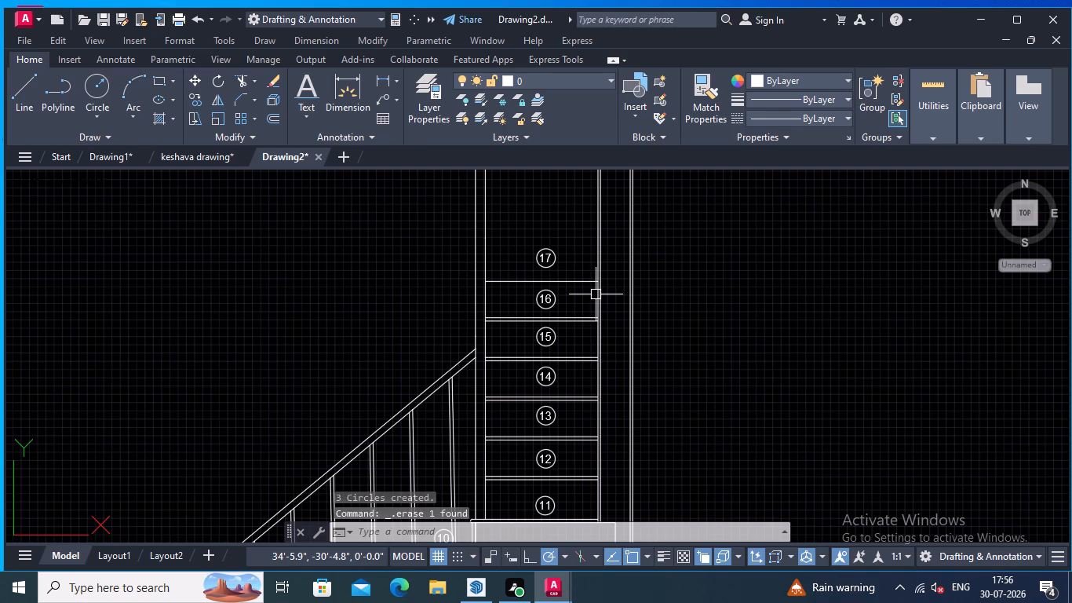
click(571, 282)
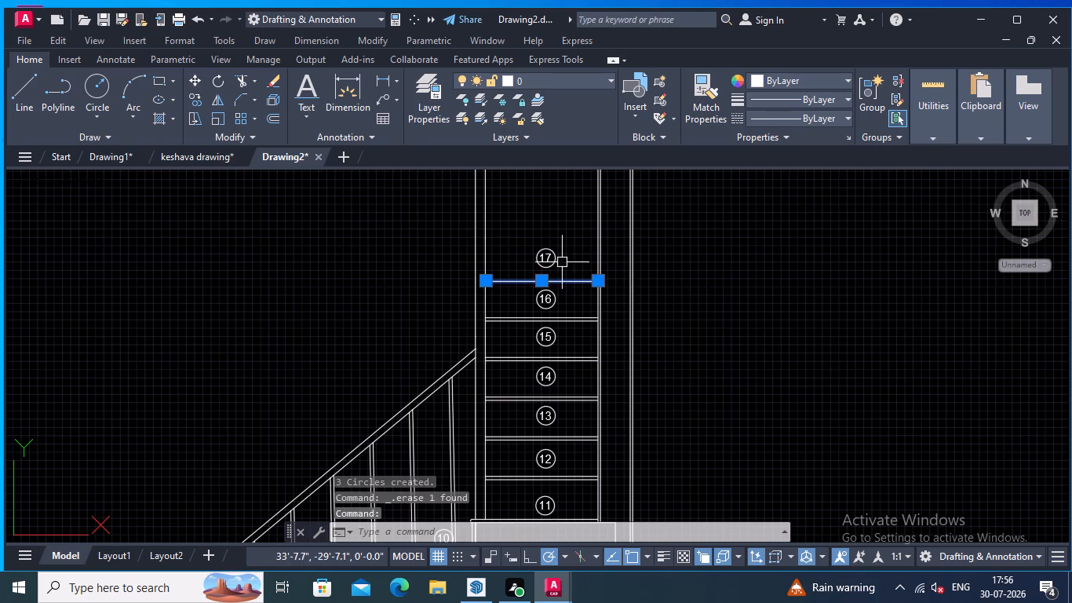
click(548, 258)
click(557, 262)
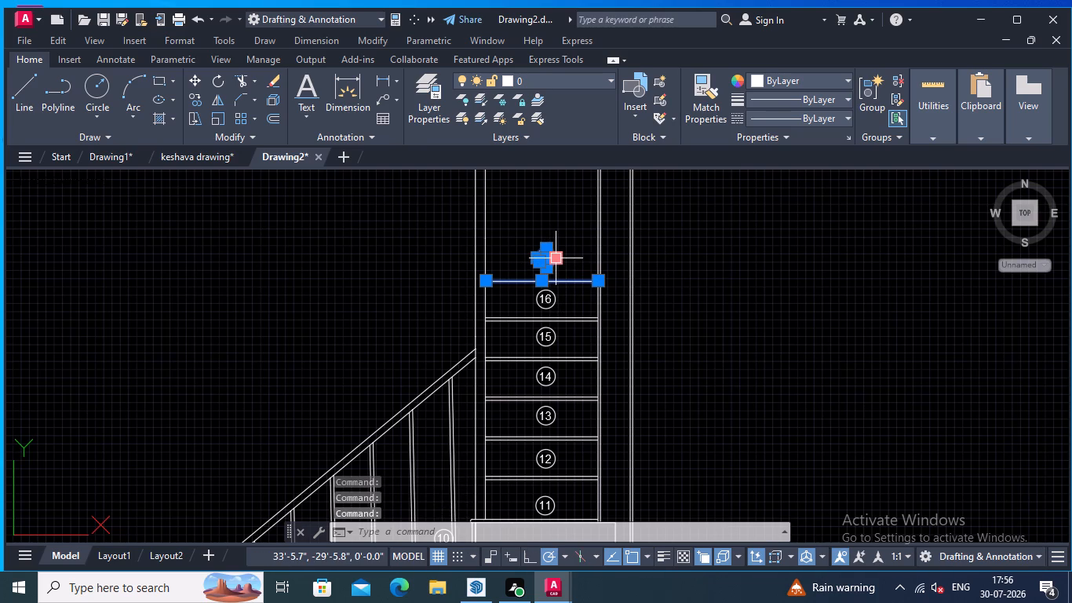
key(Delete)
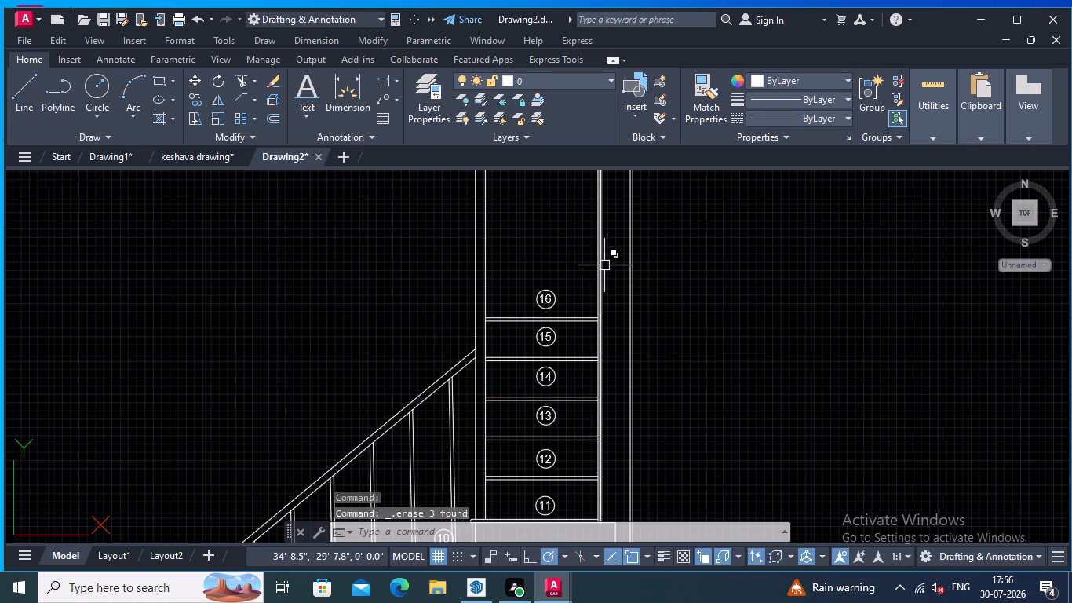
Delete the two sloped handrail lines above the lower flight's balusters and the short leftover segment beside the upper flight.
middle_drag(558, 289, 663, 266)
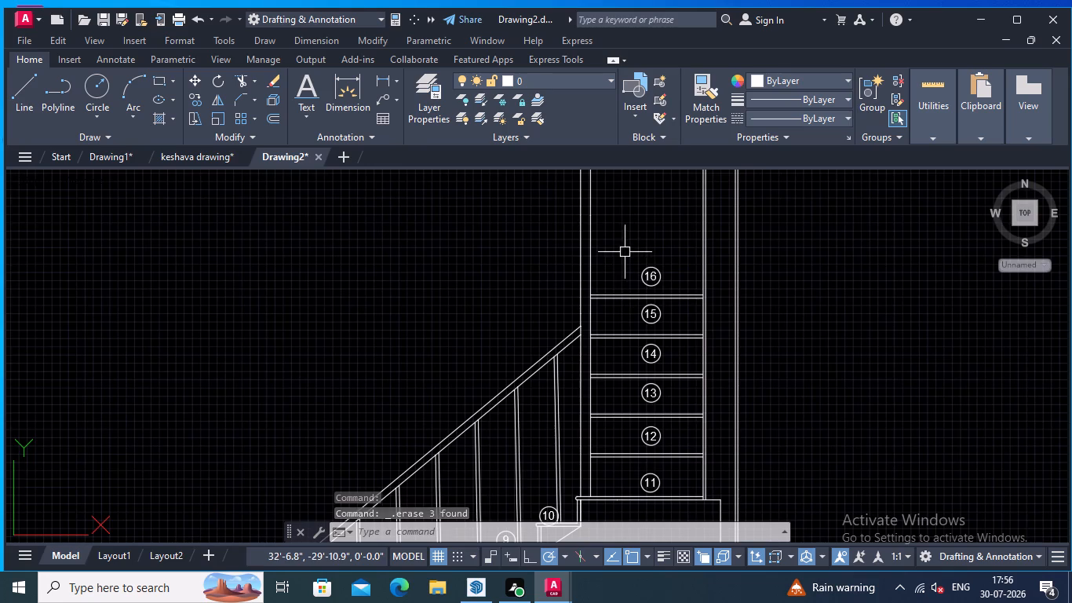
middle_drag(625, 252, 652, 253)
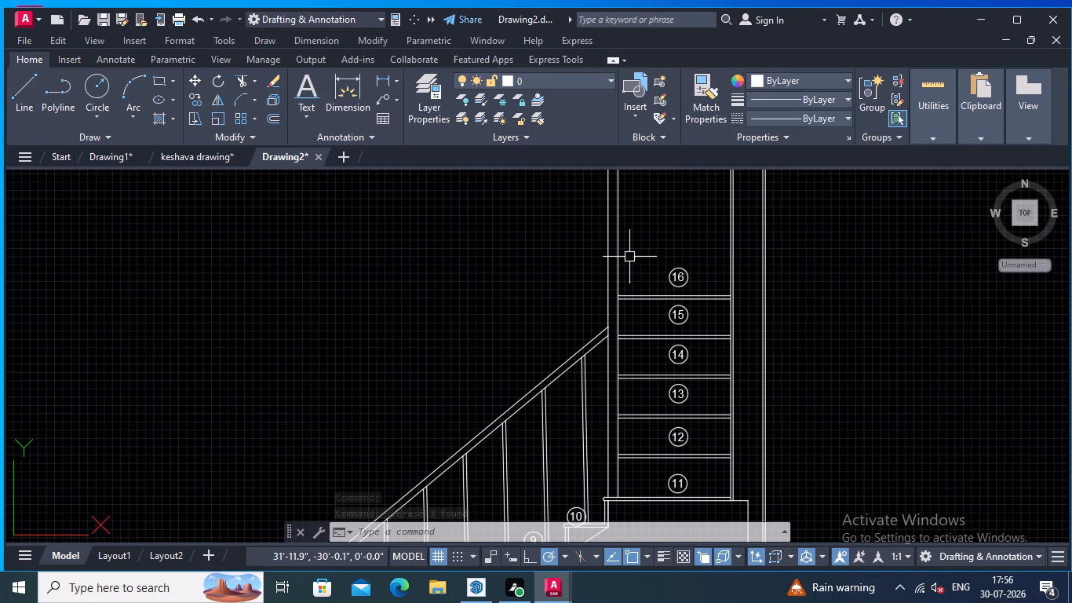
middle_drag(634, 273, 645, 260)
scroll(637, 273, down, 1)
middle_drag(637, 273, 651, 248)
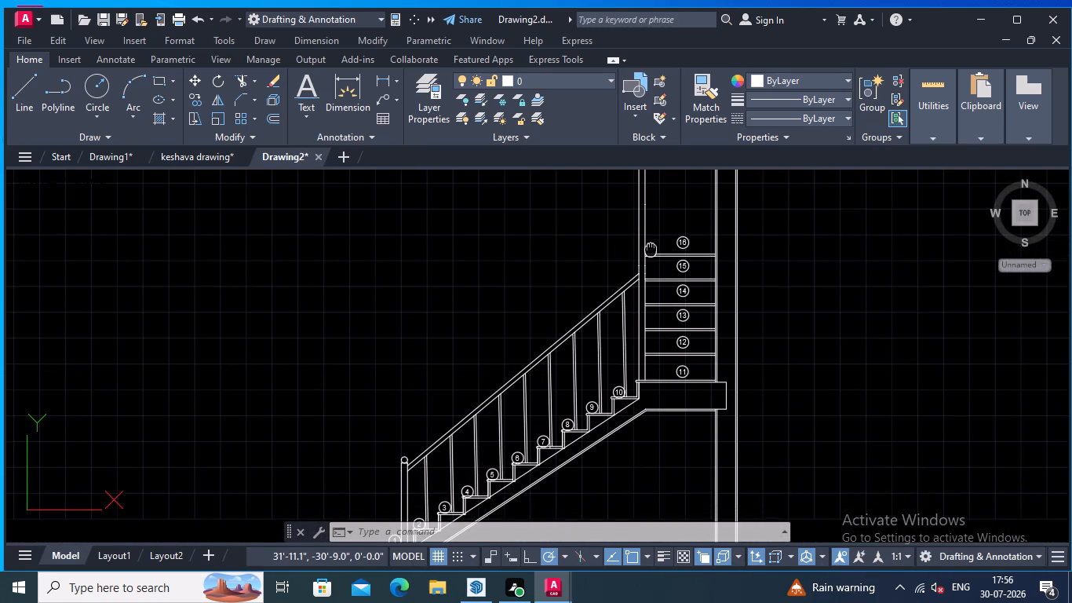
middle_drag(651, 248, 656, 244)
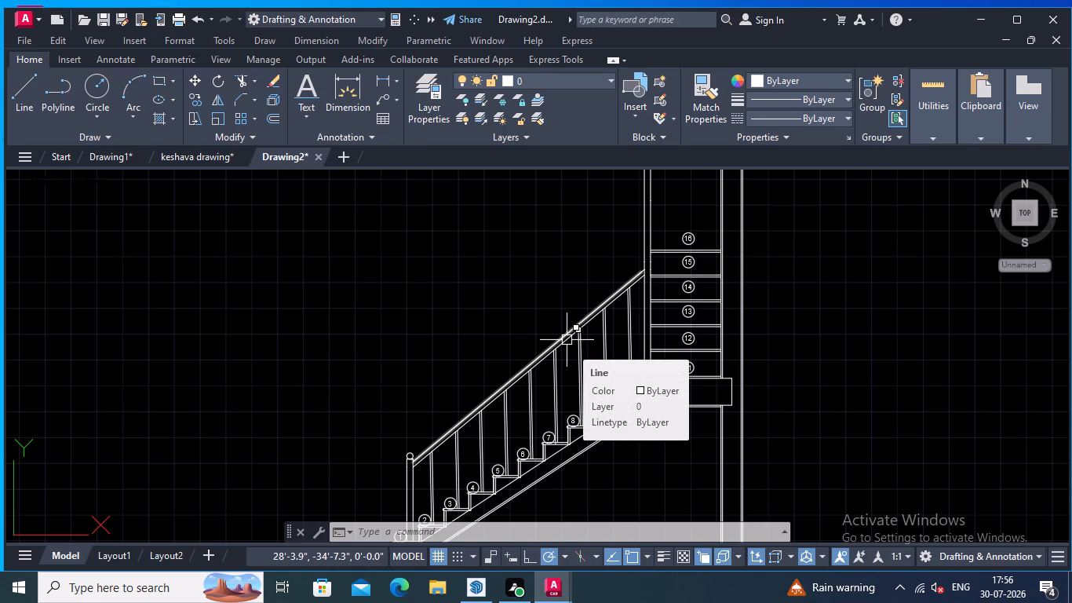
click(569, 336)
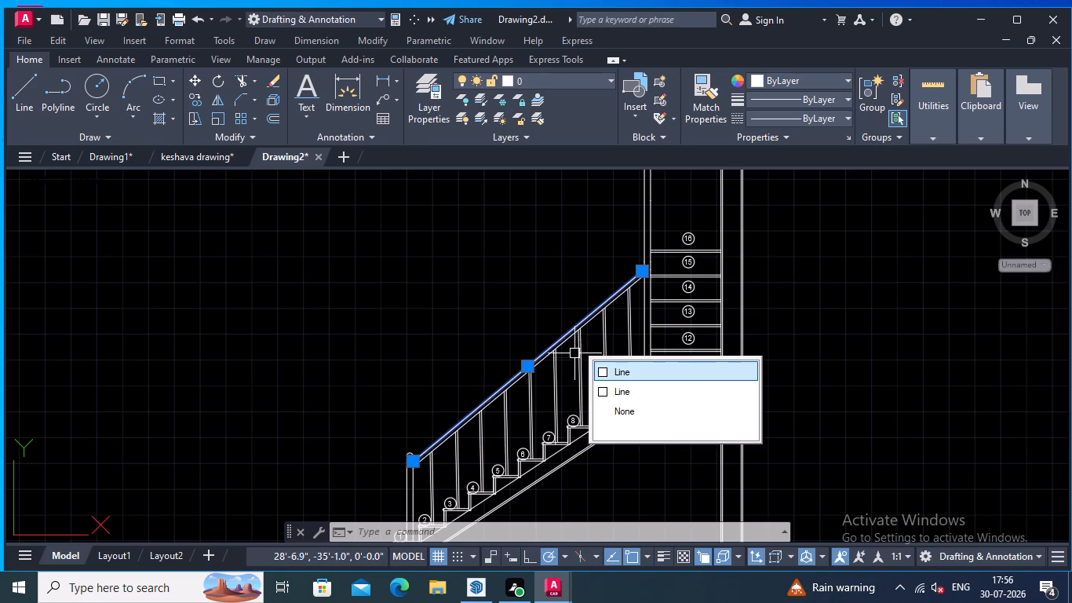
scroll(542, 315, up, 2)
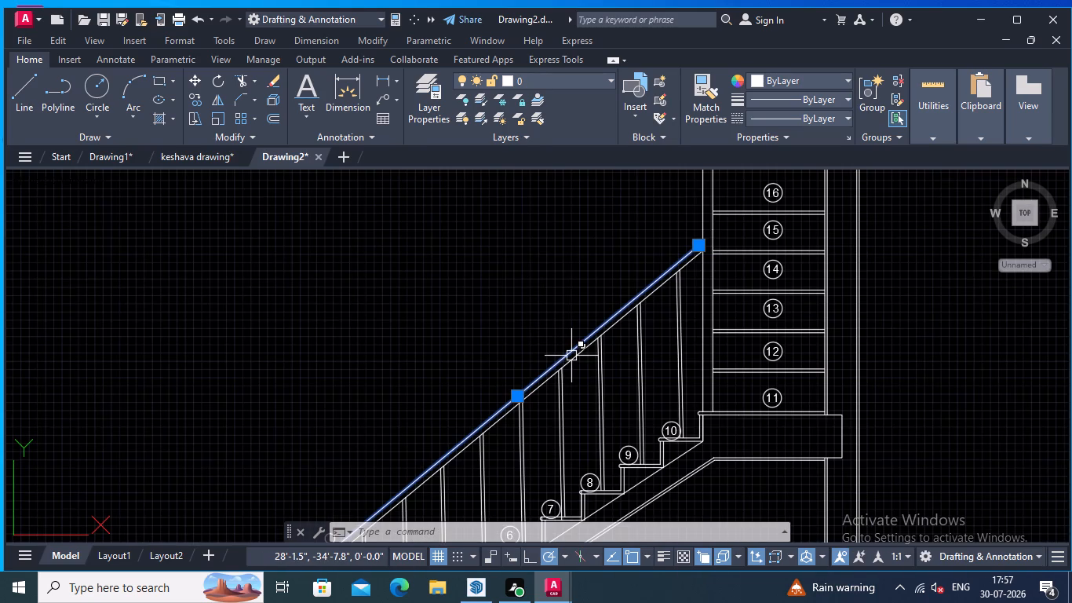
click(573, 358)
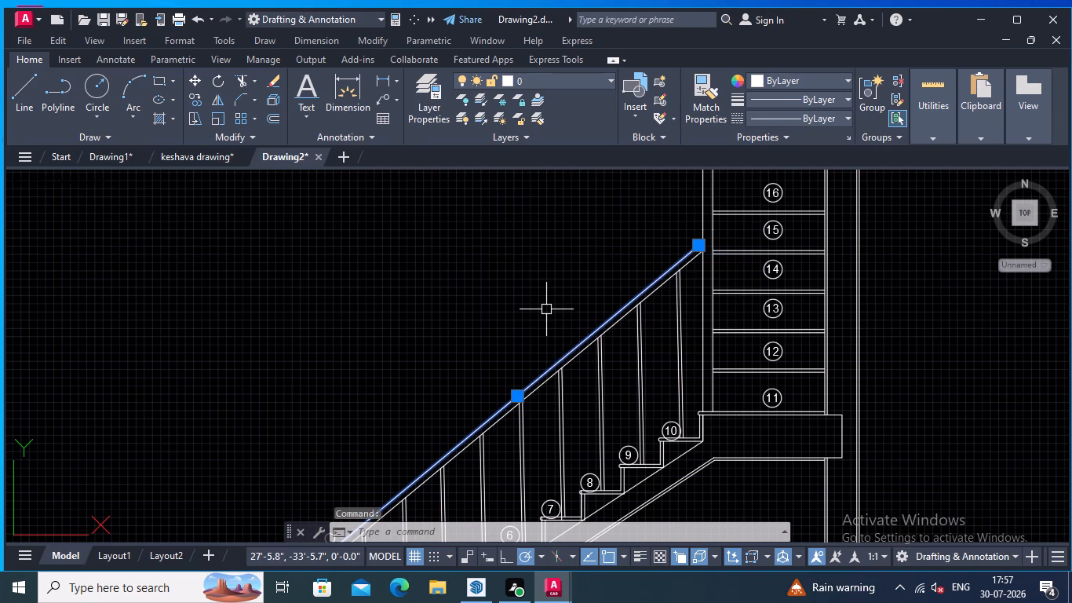
key(Delete)
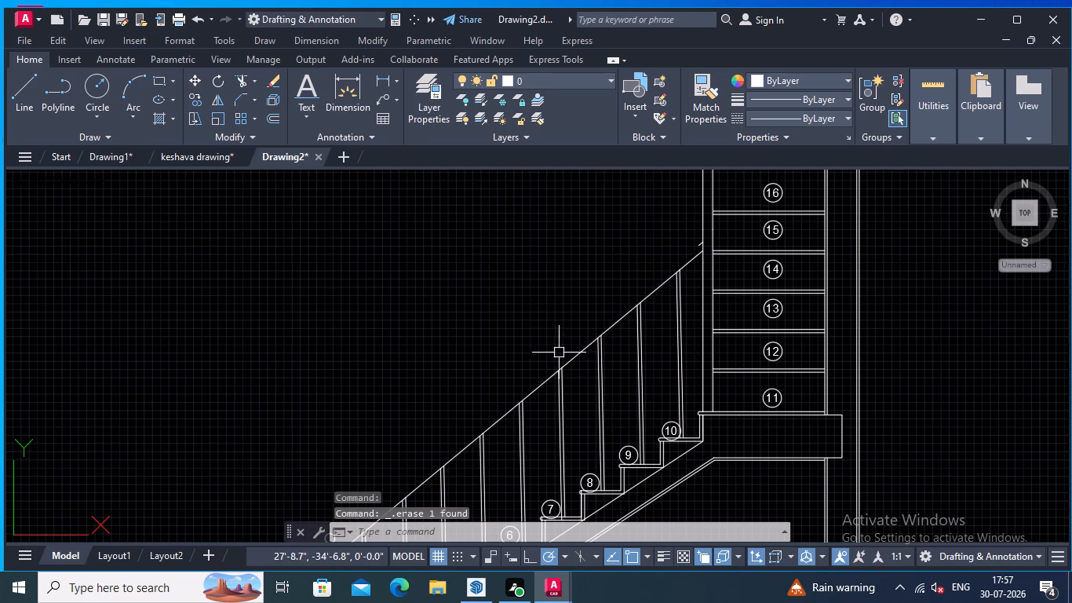
click(578, 354)
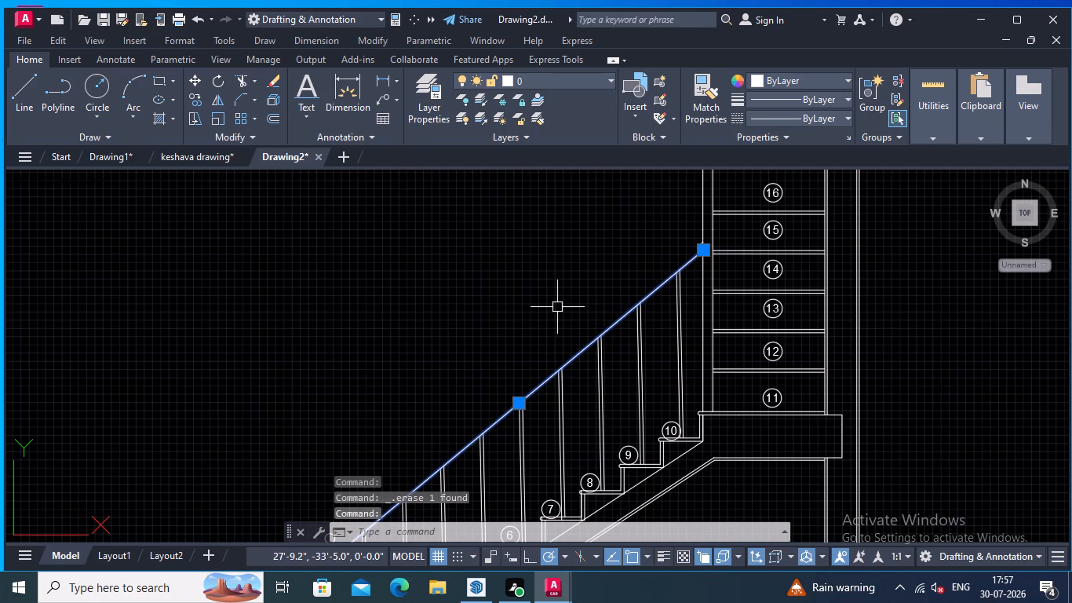
key(Delete)
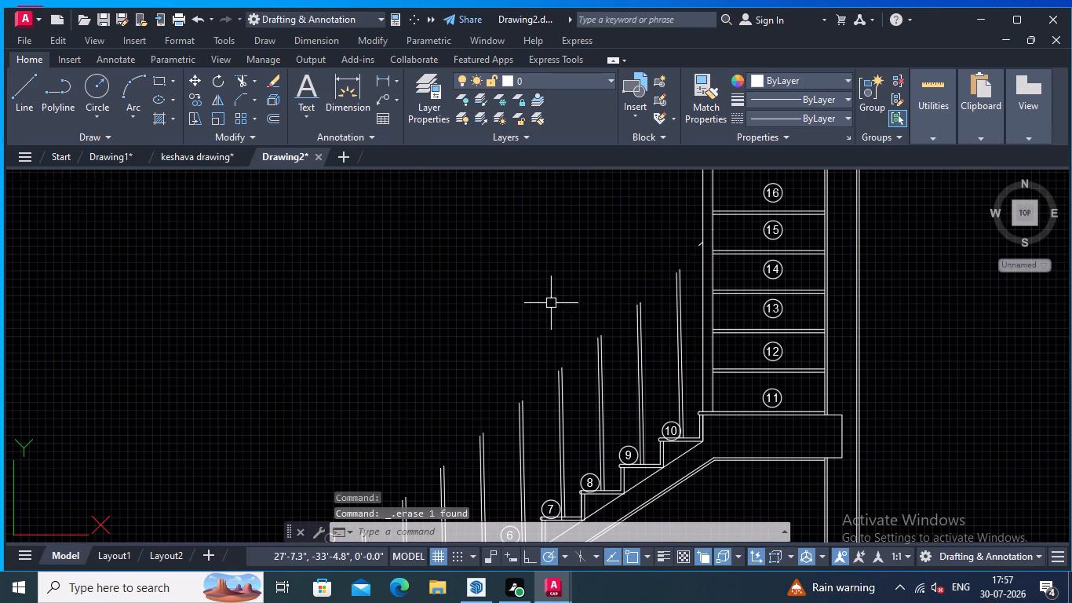
scroll(662, 237, up, 3)
click(799, 265)
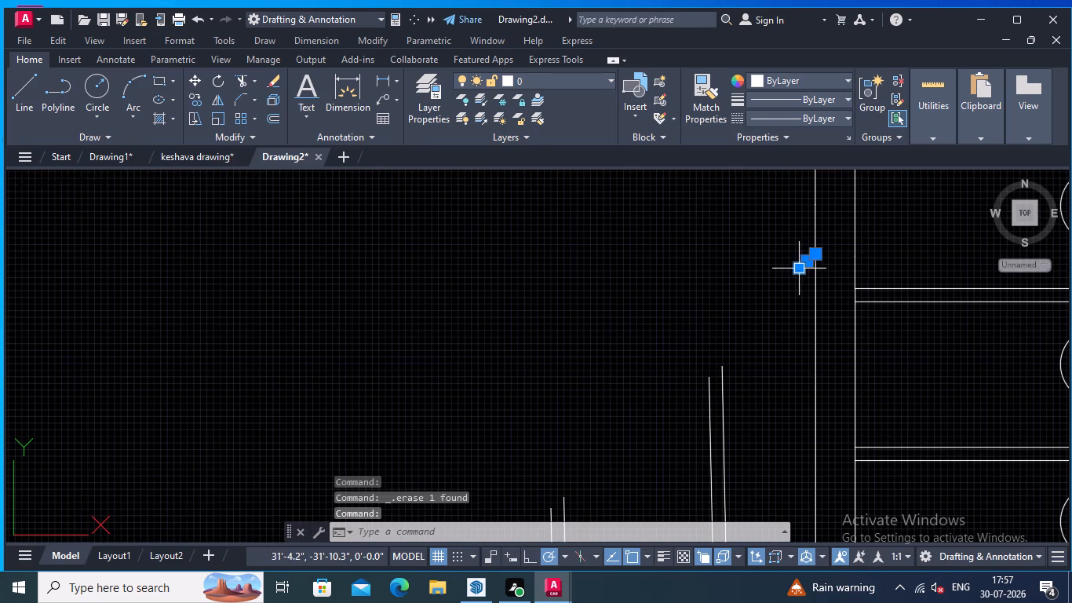
key(Delete)
scroll(785, 247, down, 4)
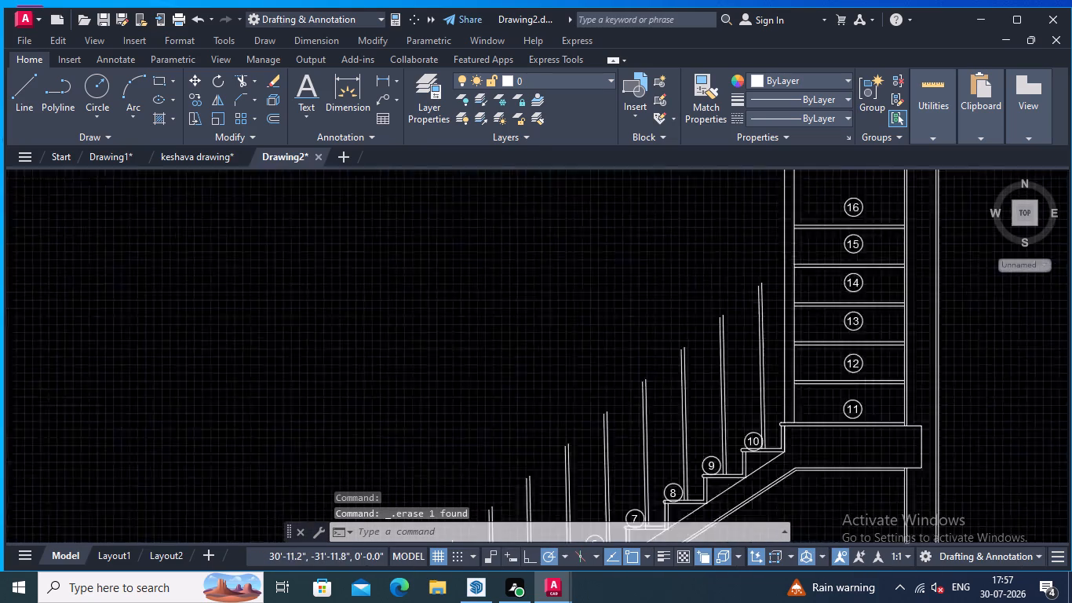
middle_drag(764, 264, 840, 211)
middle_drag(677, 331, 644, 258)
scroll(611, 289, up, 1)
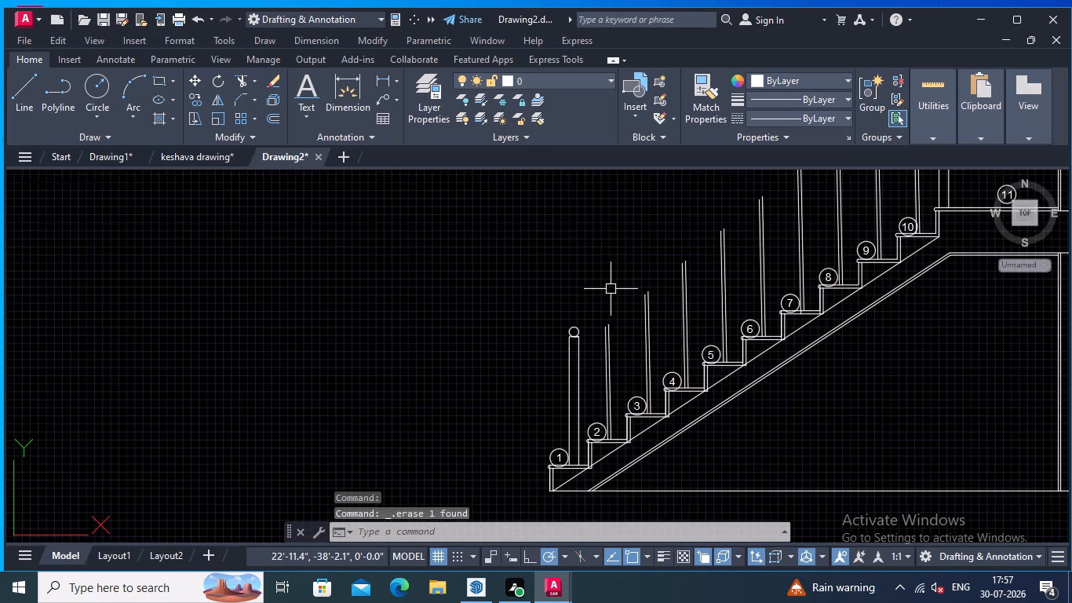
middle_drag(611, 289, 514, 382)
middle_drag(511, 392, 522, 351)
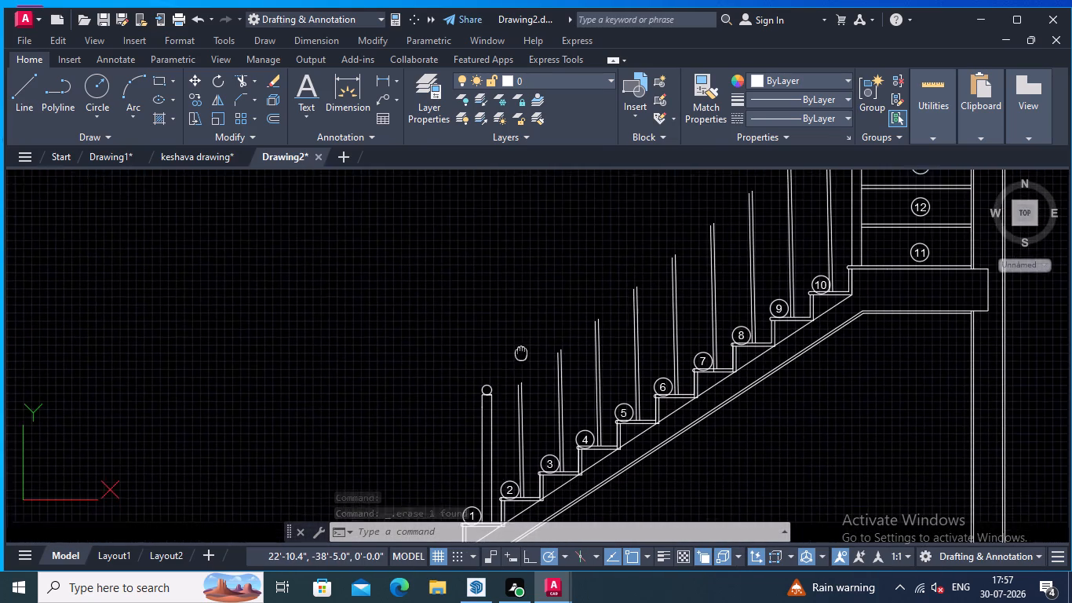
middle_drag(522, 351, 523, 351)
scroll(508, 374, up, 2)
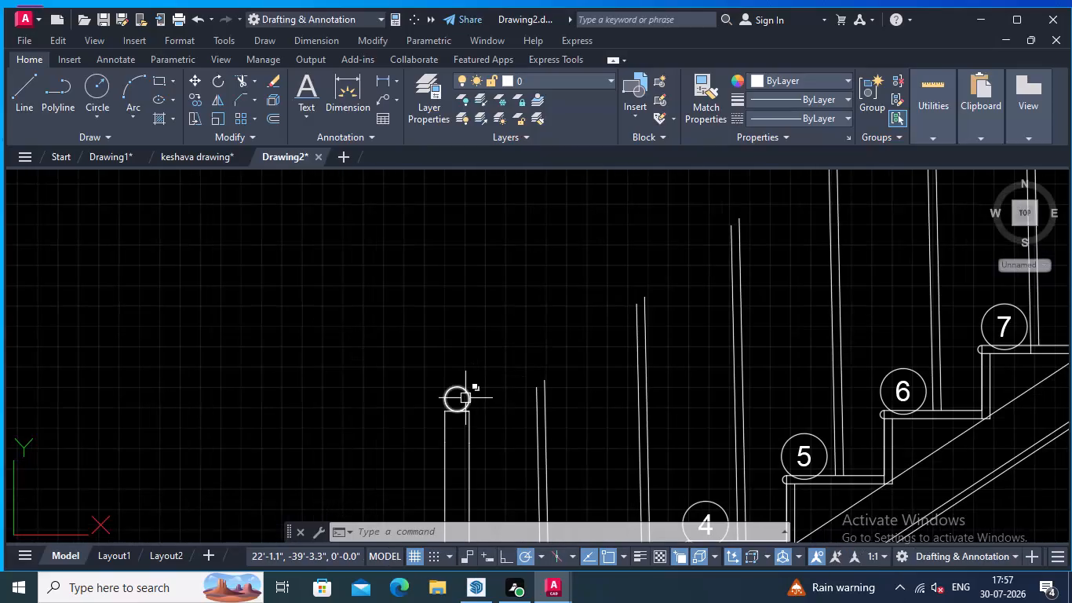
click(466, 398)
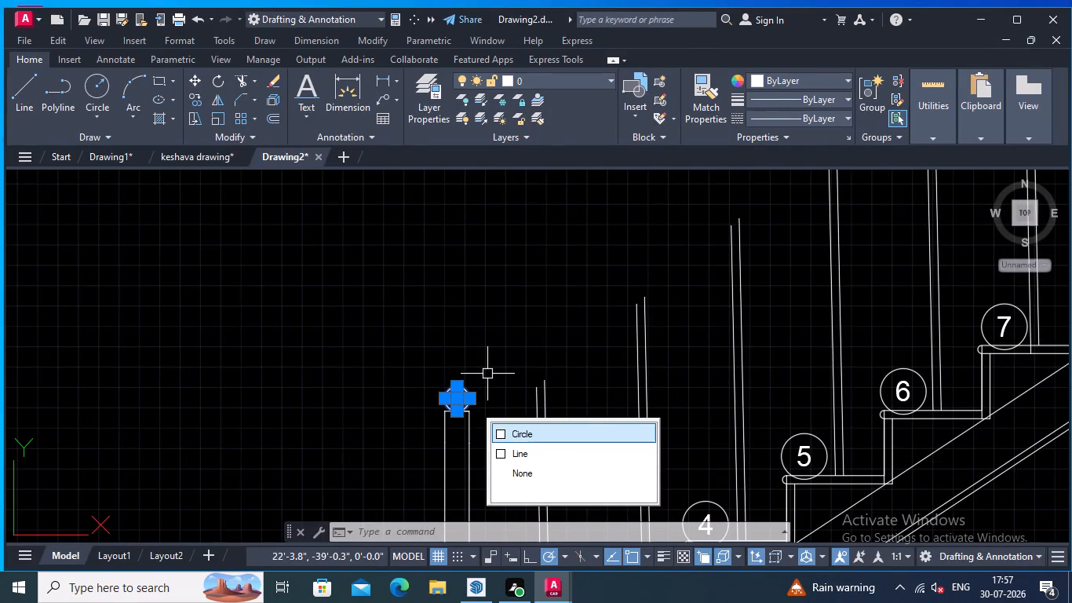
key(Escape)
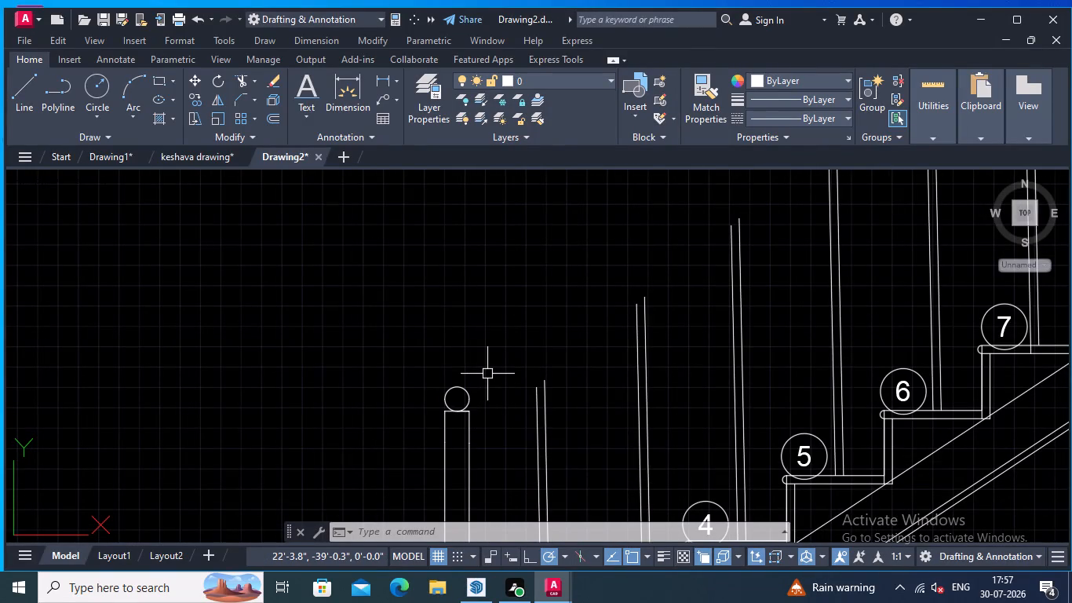
Draw a sloped handrail line from the top of step 2's baluster to the upper flight's inner stringer, at the tread underside between 15 and 16.
scroll(609, 271, down, 1)
middle_drag(602, 284, 42, 484)
scroll(46, 446, down, 2)
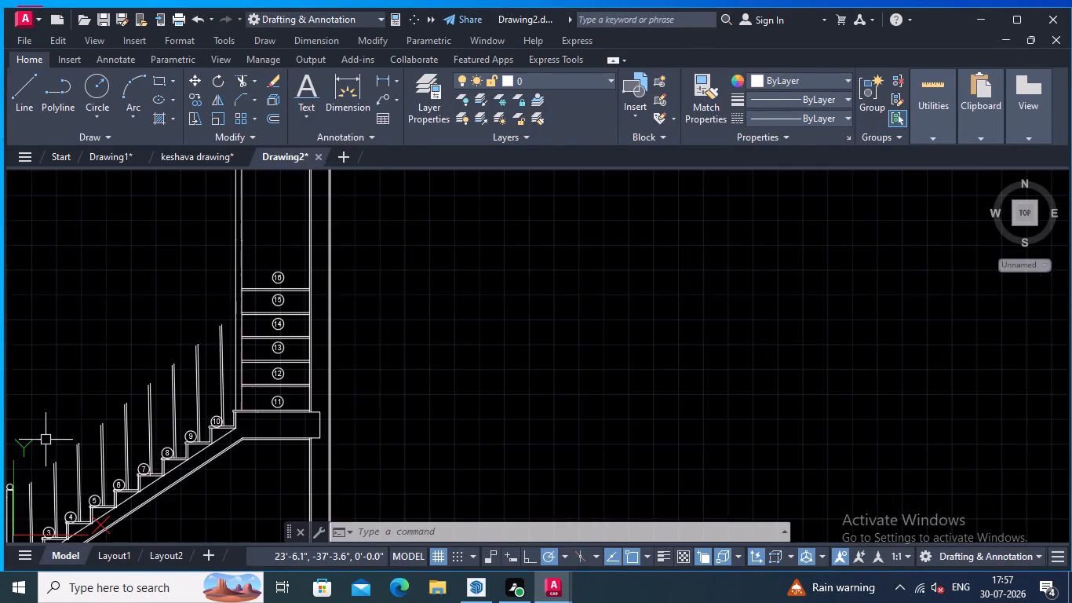
middle_drag(49, 434, 153, 466)
middle_drag(276, 349, 361, 356)
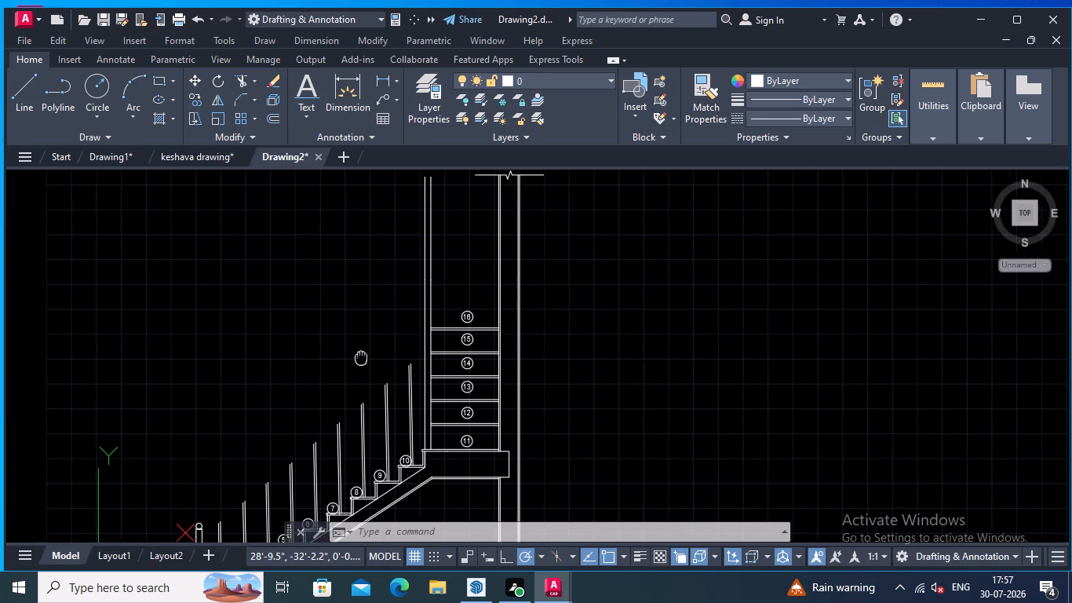
middle_drag(361, 356, 399, 330)
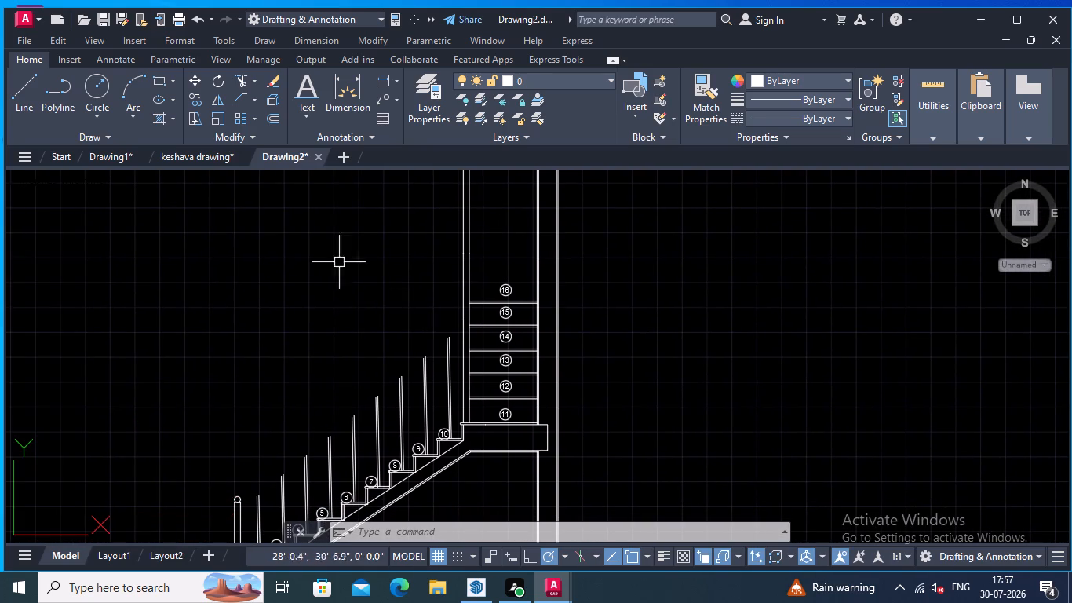
click(30, 81)
middle_drag(232, 364, 428, 186)
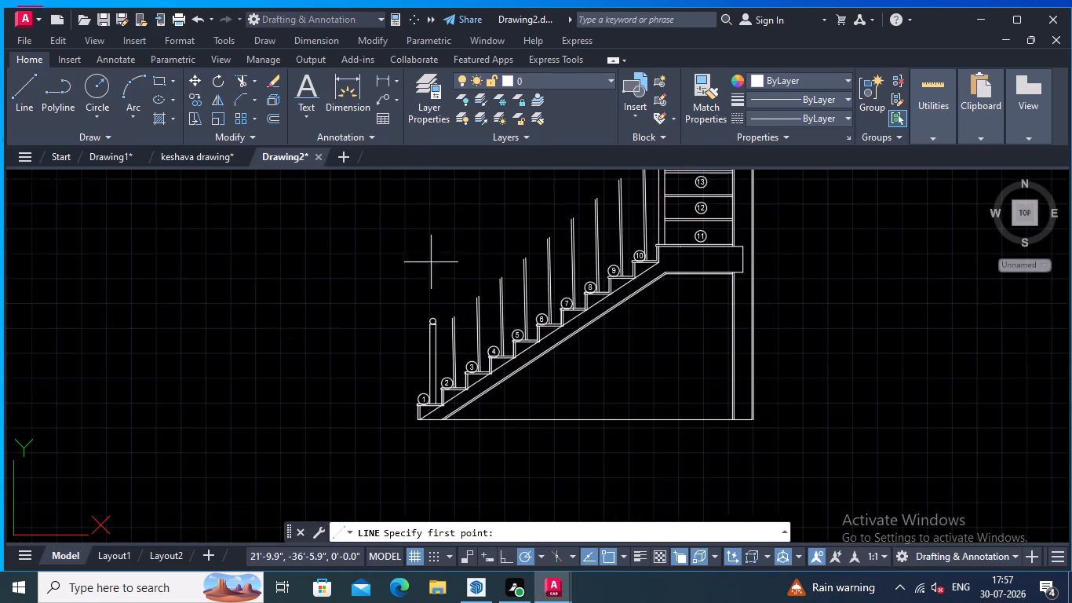
scroll(447, 313, up, 2)
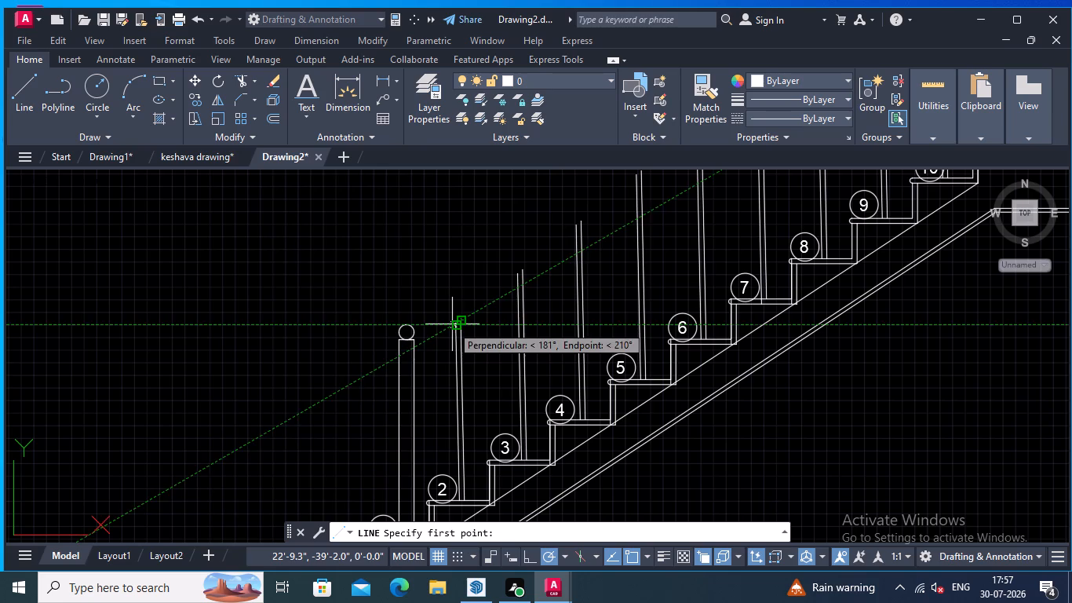
scroll(456, 322, up, 3)
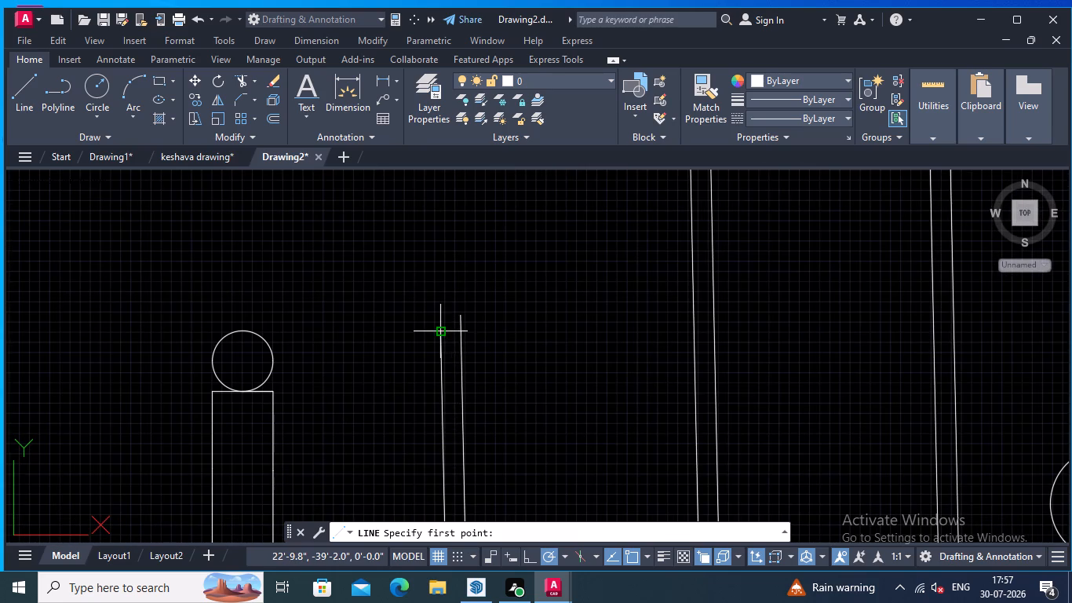
click(439, 330)
middle_drag(453, 304, 246, 382)
middle_drag(392, 307, 272, 391)
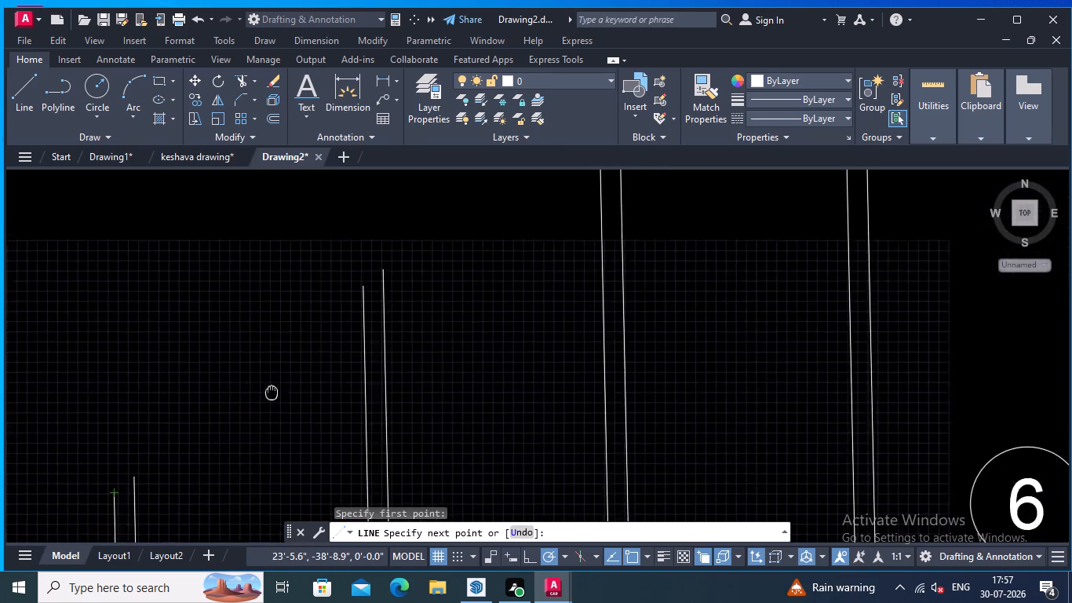
scroll(352, 322, down, 4)
middle_drag(353, 311, 314, 385)
middle_drag(500, 213, 400, 364)
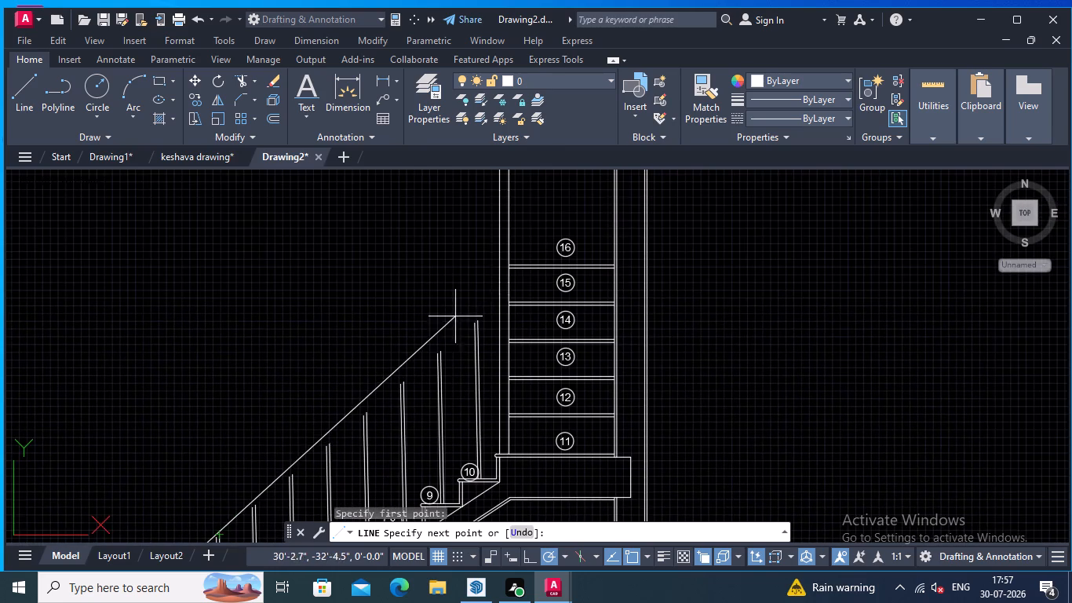
middle_drag(465, 318, 462, 327)
scroll(501, 279, up, 2)
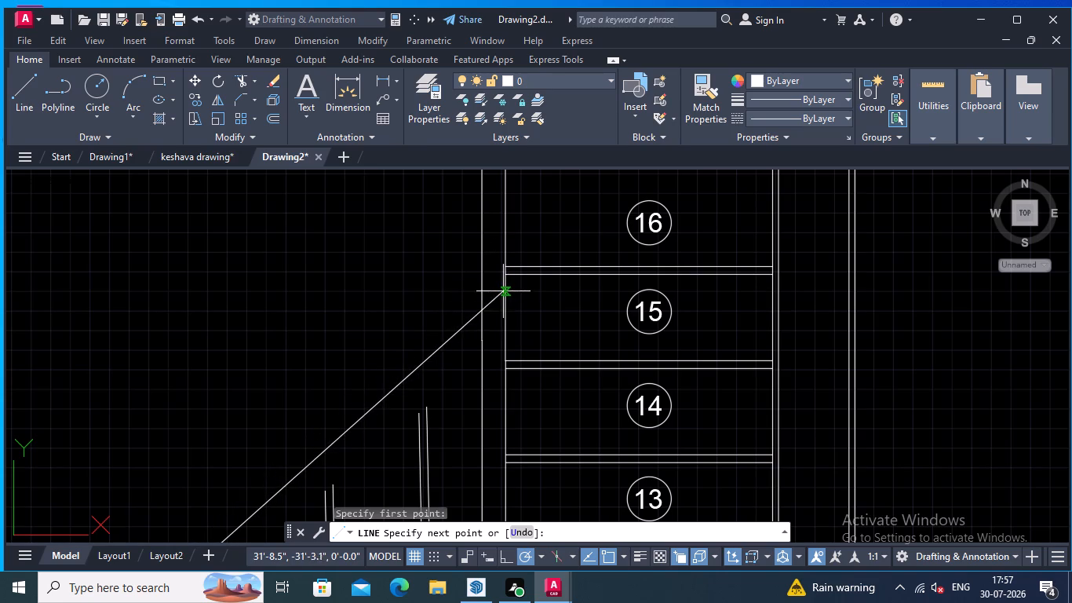
click(509, 272)
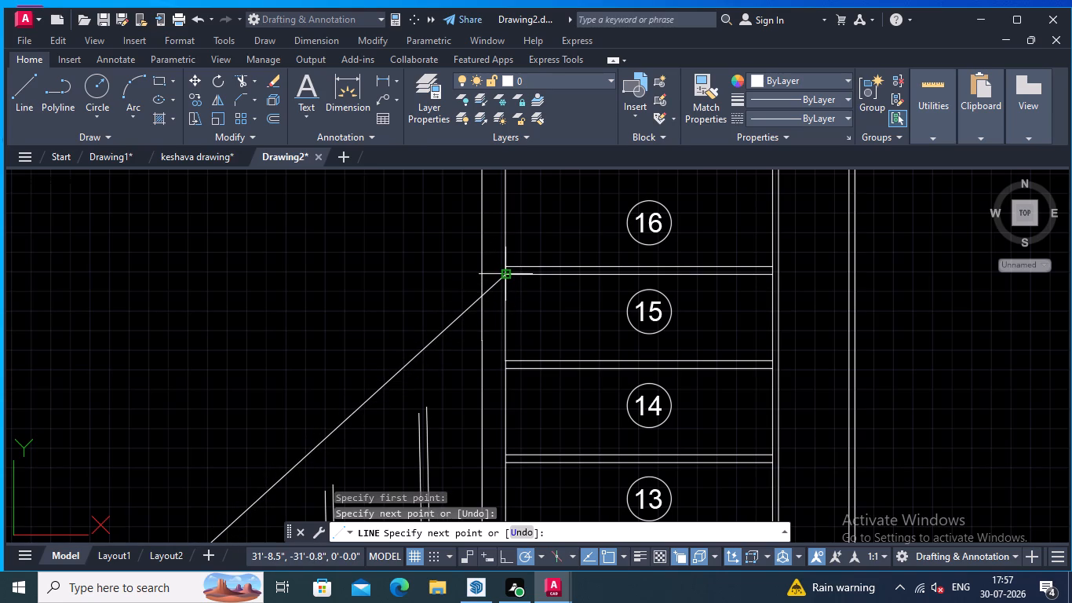
key(Return)
Extend the balusters of steps 5 and 6 up to the new sloped handrail line.
scroll(455, 305, down, 2)
middle_drag(438, 299, 640, 201)
scroll(600, 238, down, 2)
middle_drag(587, 254, 535, 254)
scroll(501, 276, up, 2)
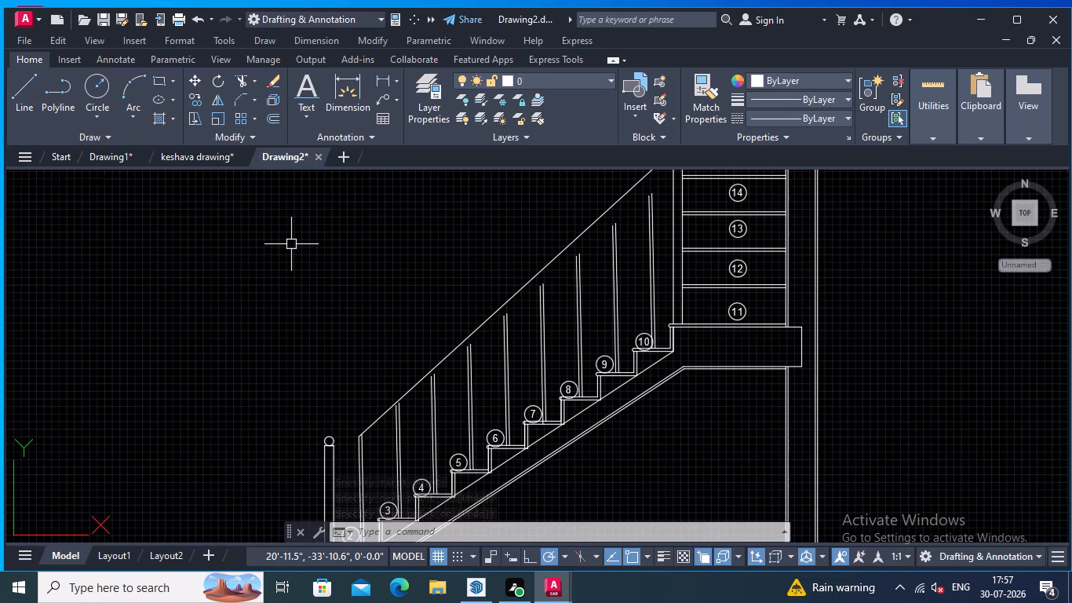
text(EX)
key(Return)
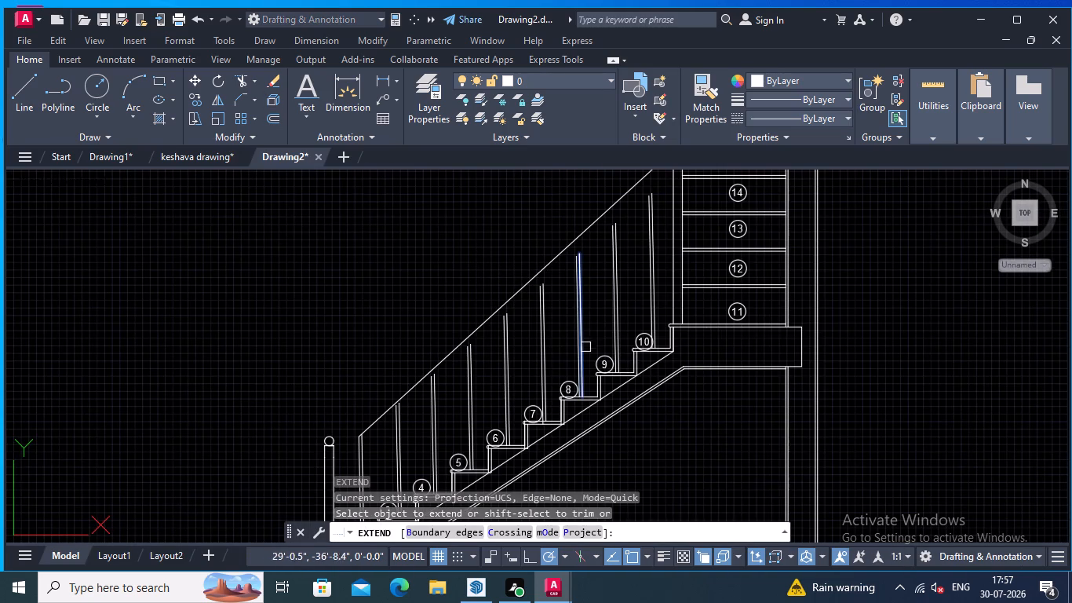
scroll(469, 380, up, 2)
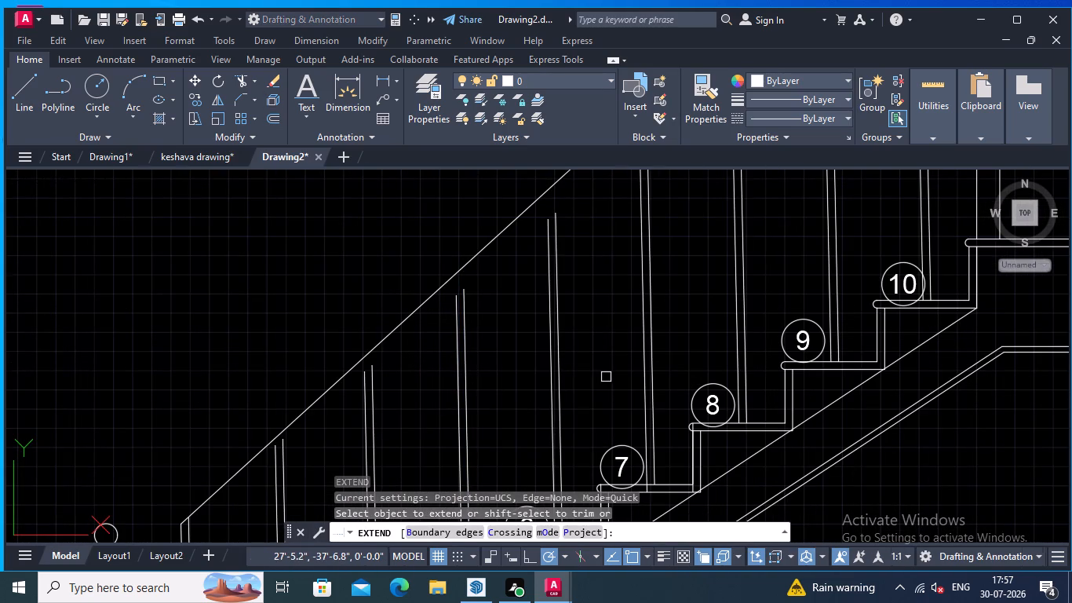
click(608, 379)
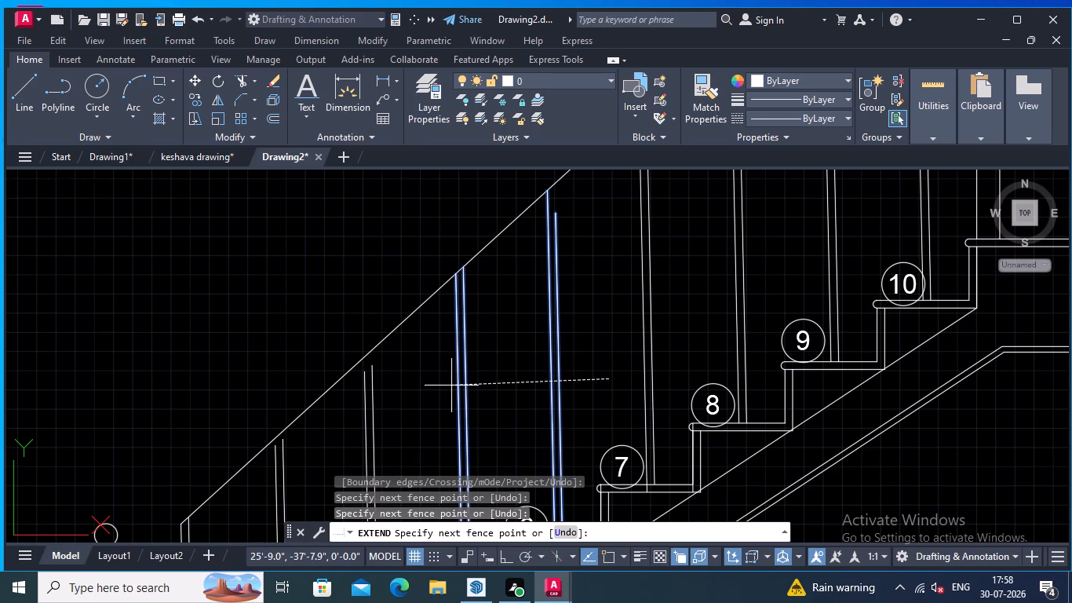
click(451, 386)
click(561, 338)
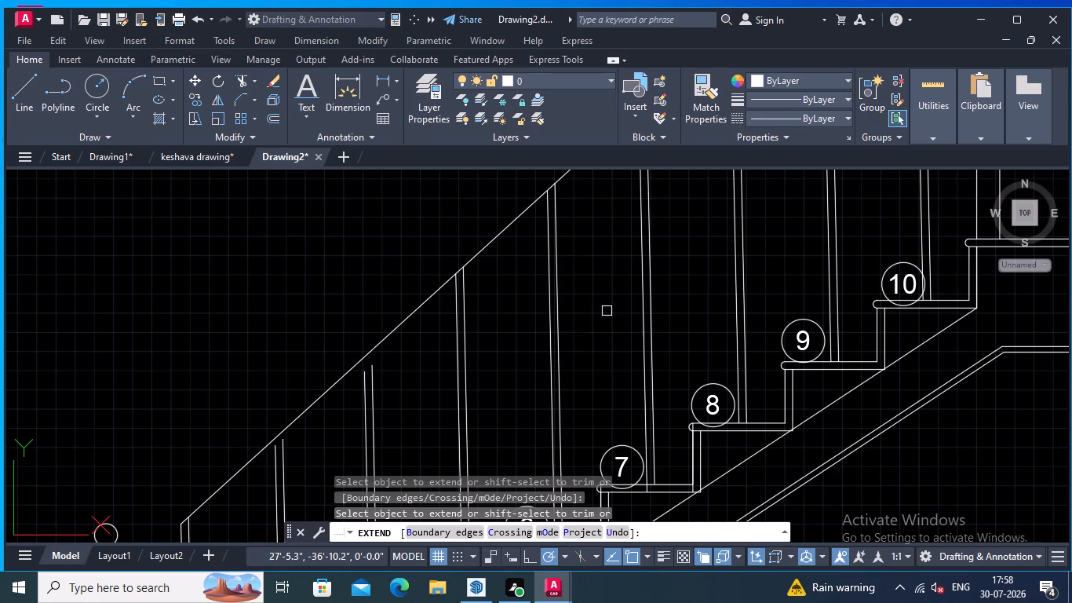
Extend both lines of the balusters on steps 7 and 8 up to the sloped handrail line.
middle_drag(611, 311, 682, 258)
scroll(671, 280, down, 1)
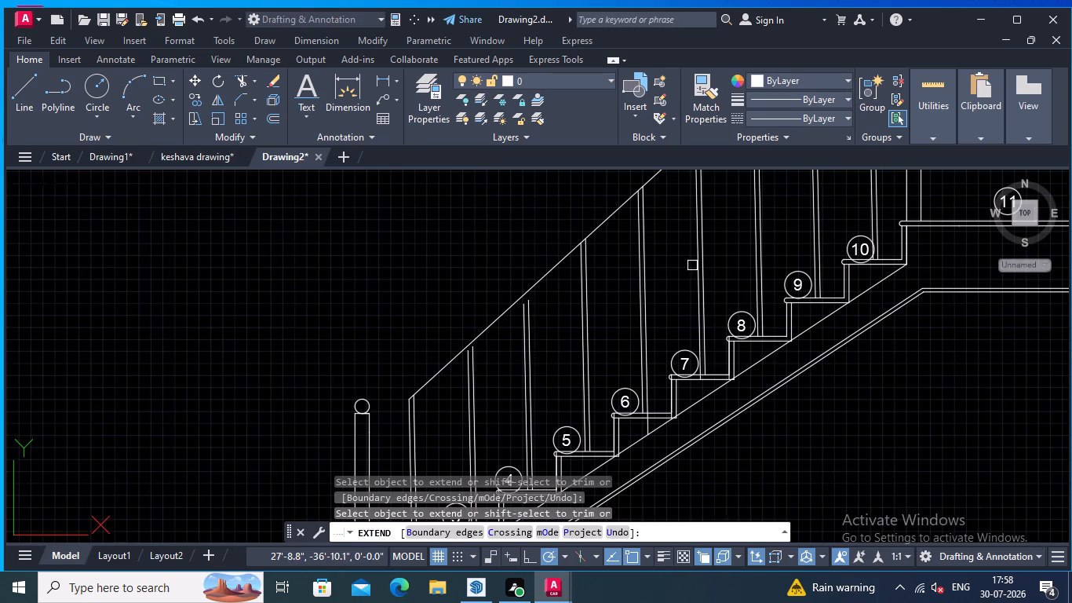
middle_drag(693, 274, 656, 324)
click(658, 266)
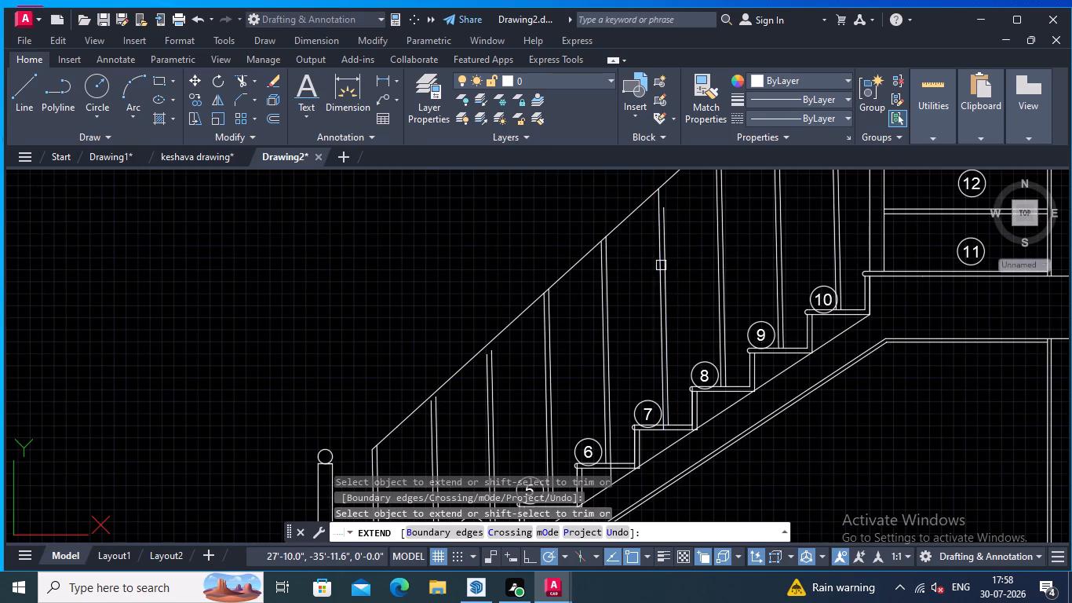
click(664, 265)
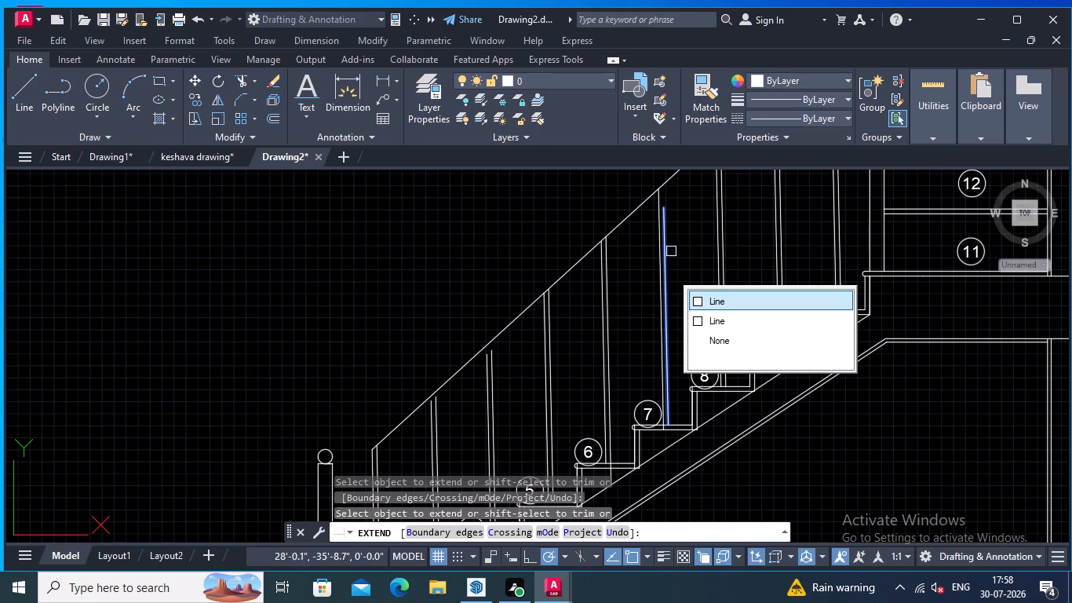
click(665, 258)
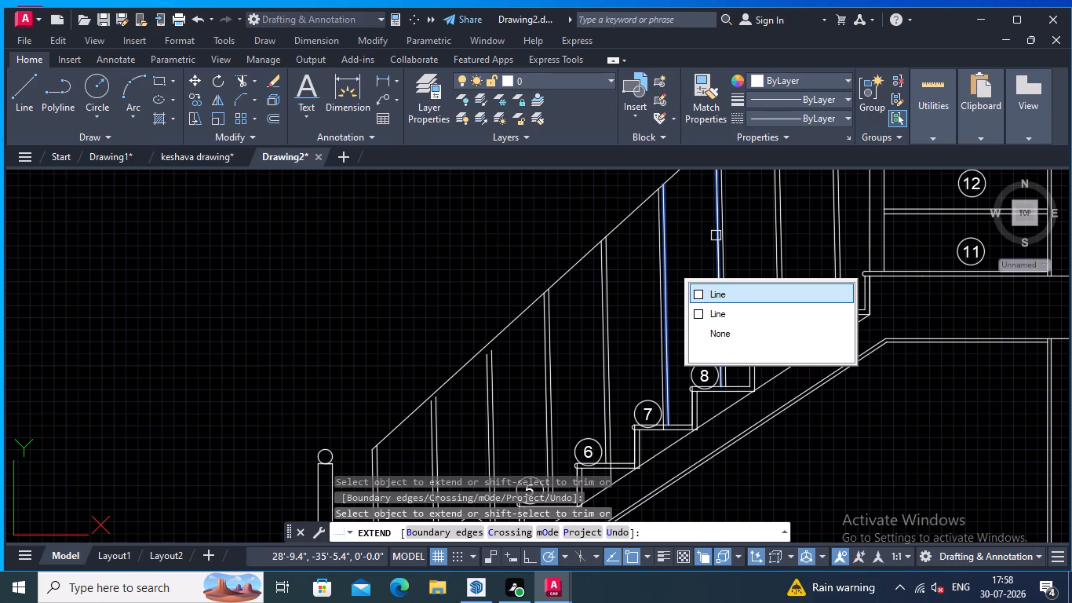
click(717, 236)
middle_drag(720, 243, 685, 306)
scroll(695, 285, down, 1)
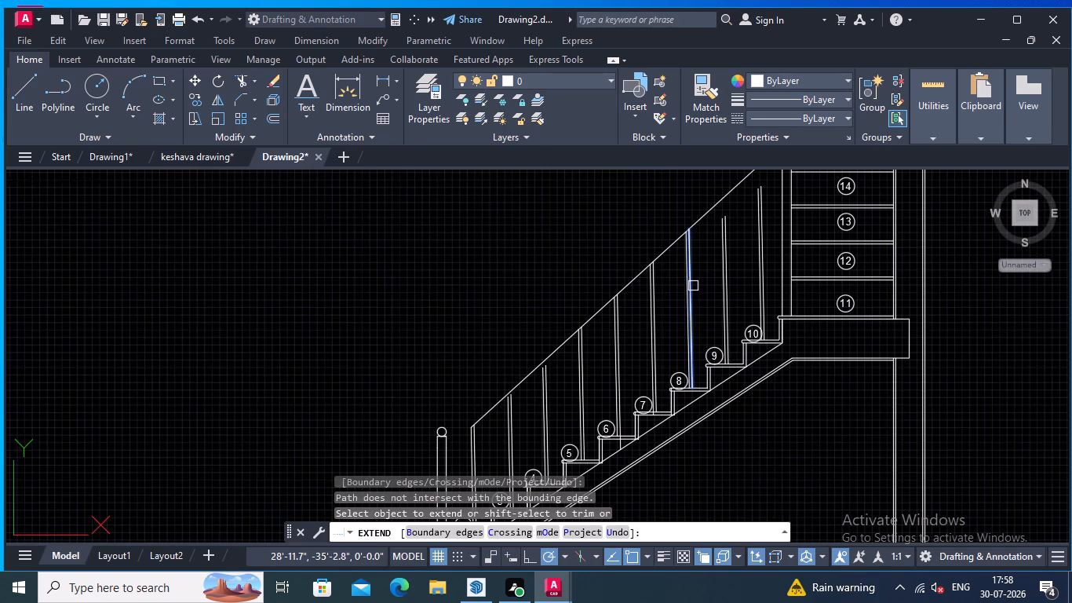
click(691, 287)
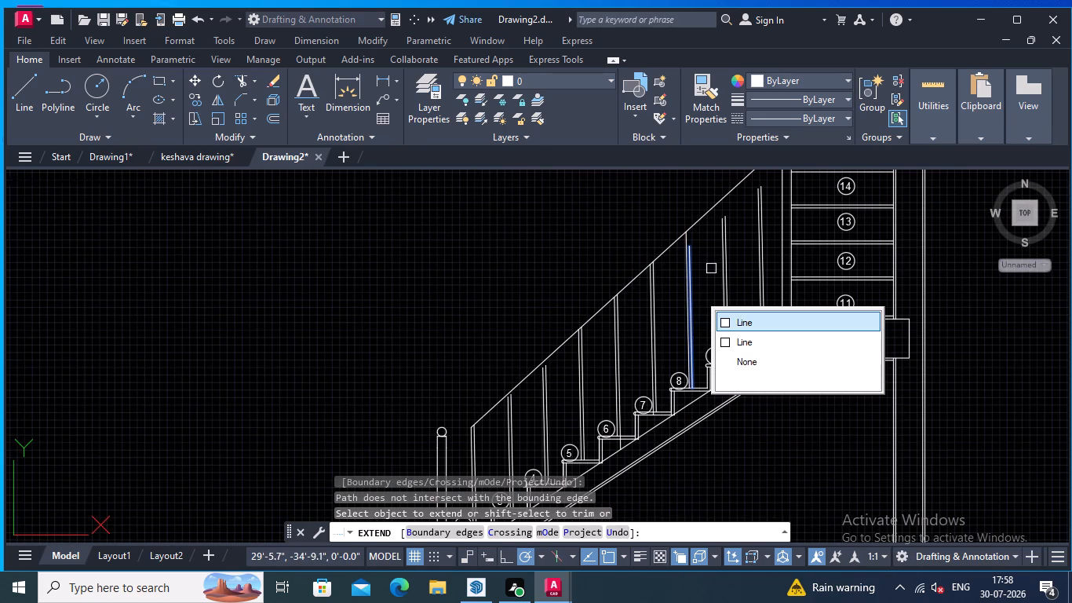
scroll(701, 274, up, 2)
click(683, 288)
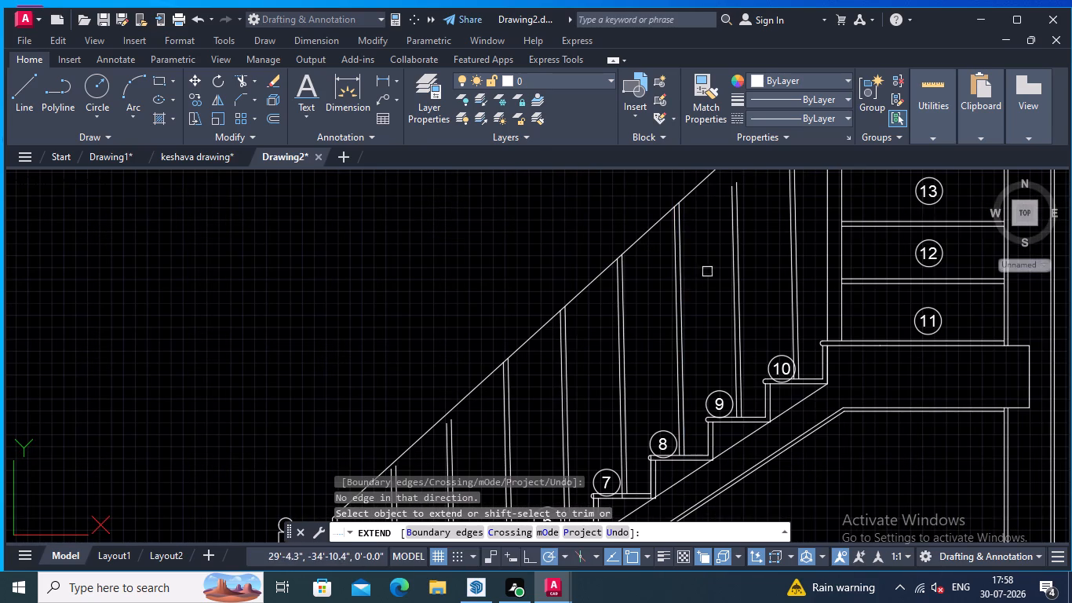
Extend both lines of the balusters on steps 9 and 10 up to the sloped handrail line.
click(742, 261)
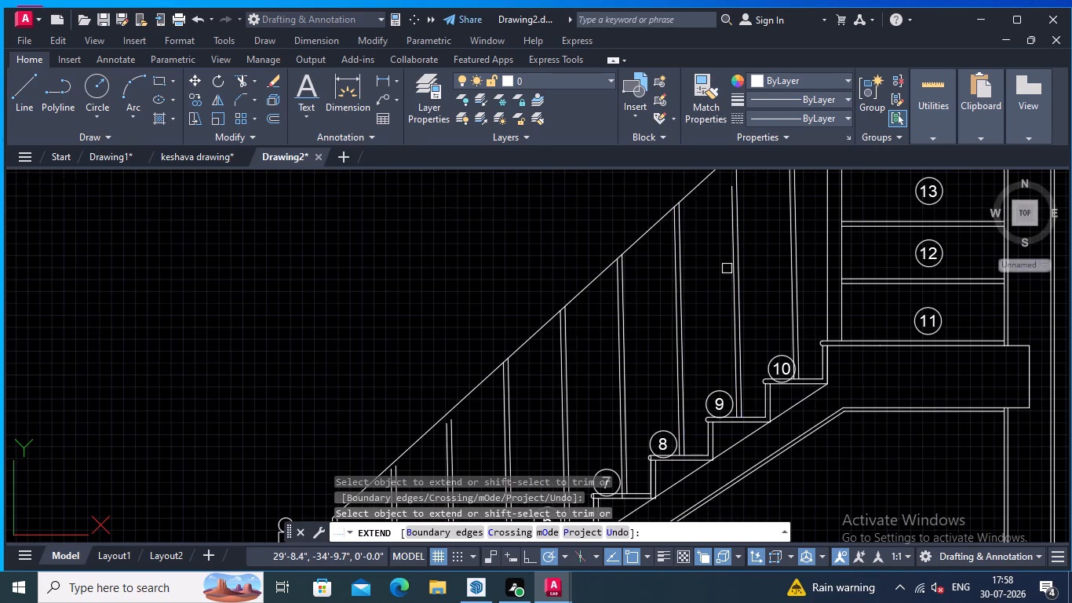
click(732, 266)
middle_drag(718, 272, 625, 353)
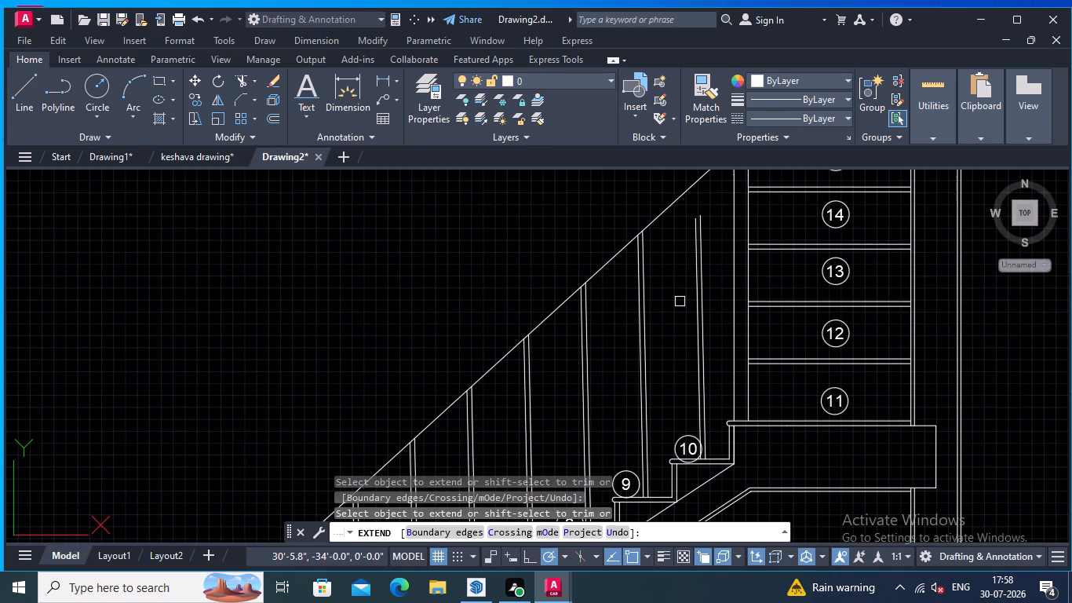
scroll(694, 293, up, 2)
click(691, 293)
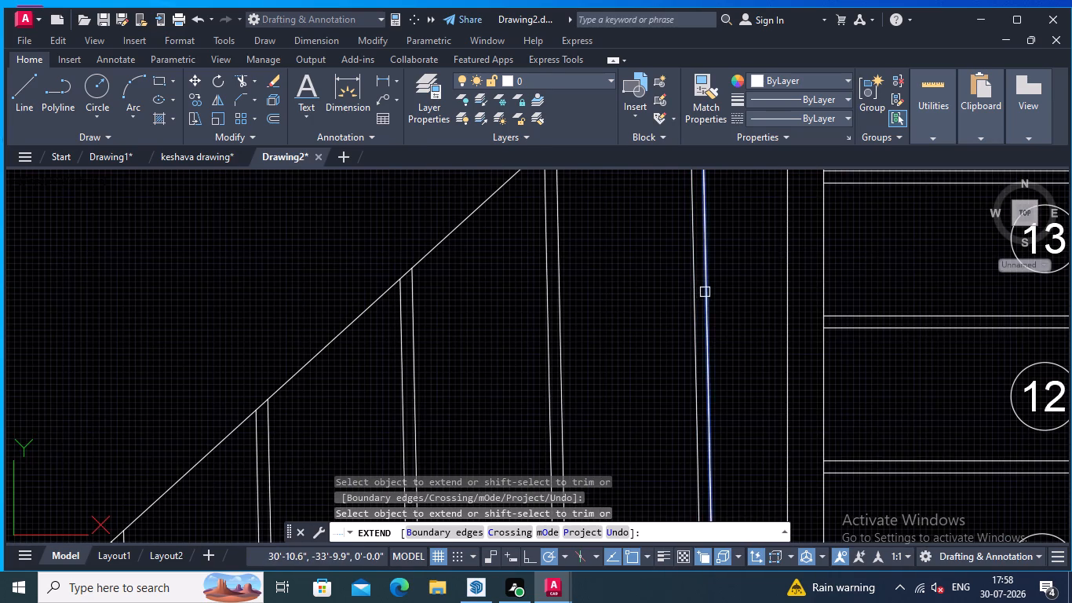
click(705, 292)
Extend both lines of the balusters on steps 3 and 4 up to the sloped handrail line.
scroll(708, 290, down, 2)
middle_drag(708, 290, 709, 306)
scroll(697, 316, down, 1)
middle_drag(692, 317, 760, 265)
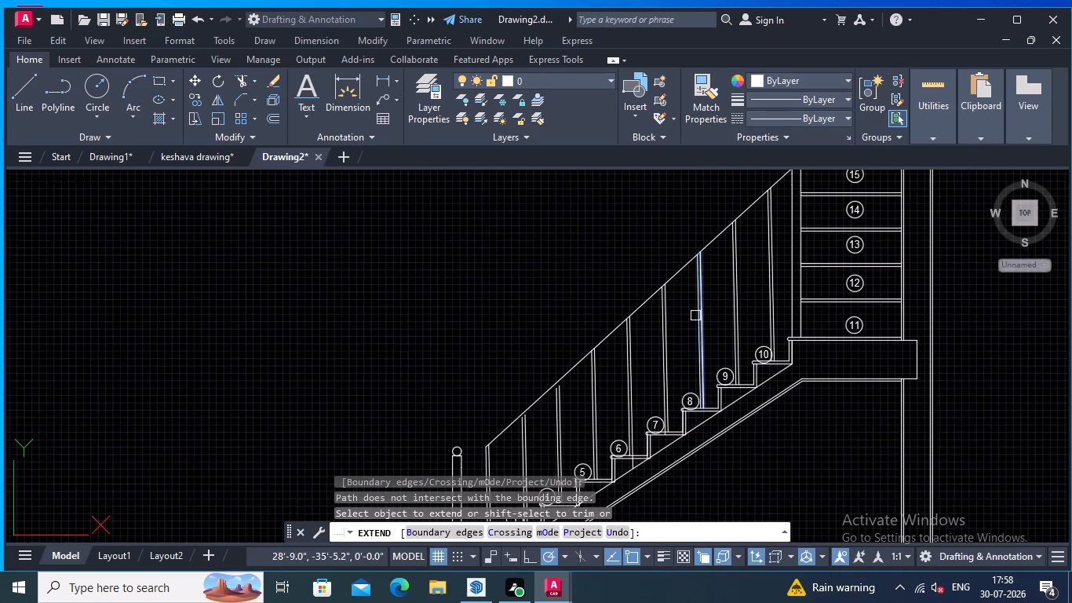
middle_drag(651, 346, 760, 272)
scroll(635, 353, up, 2)
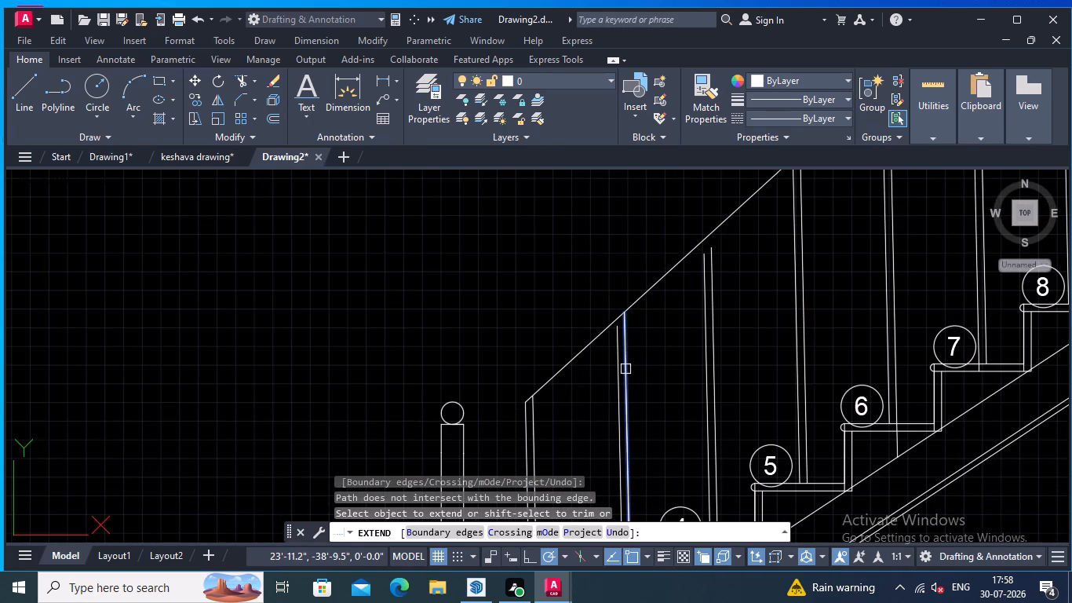
click(625, 369)
click(614, 375)
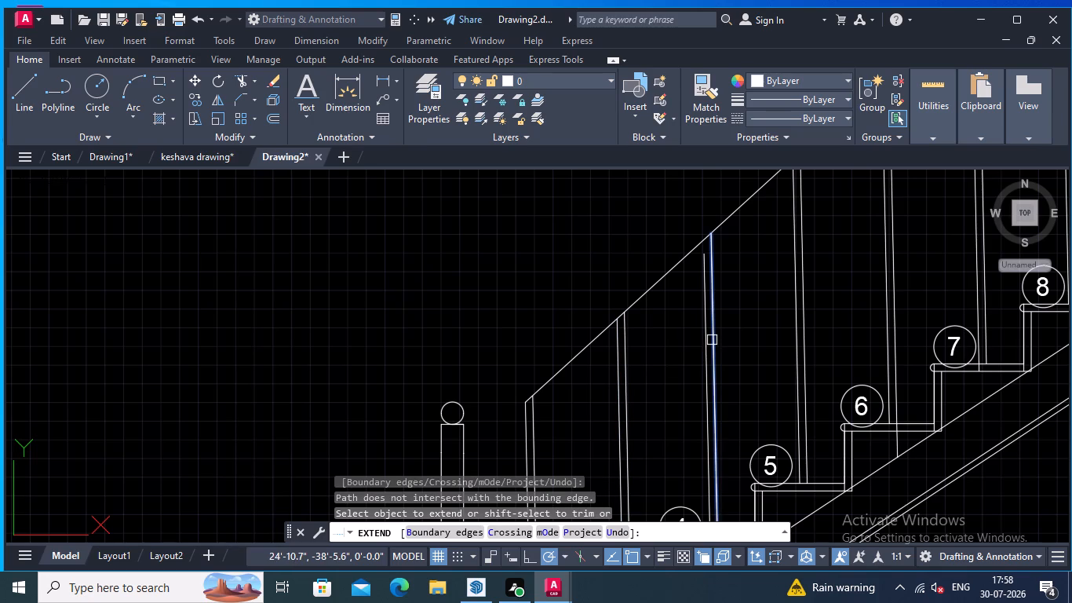
click(712, 339)
click(702, 357)
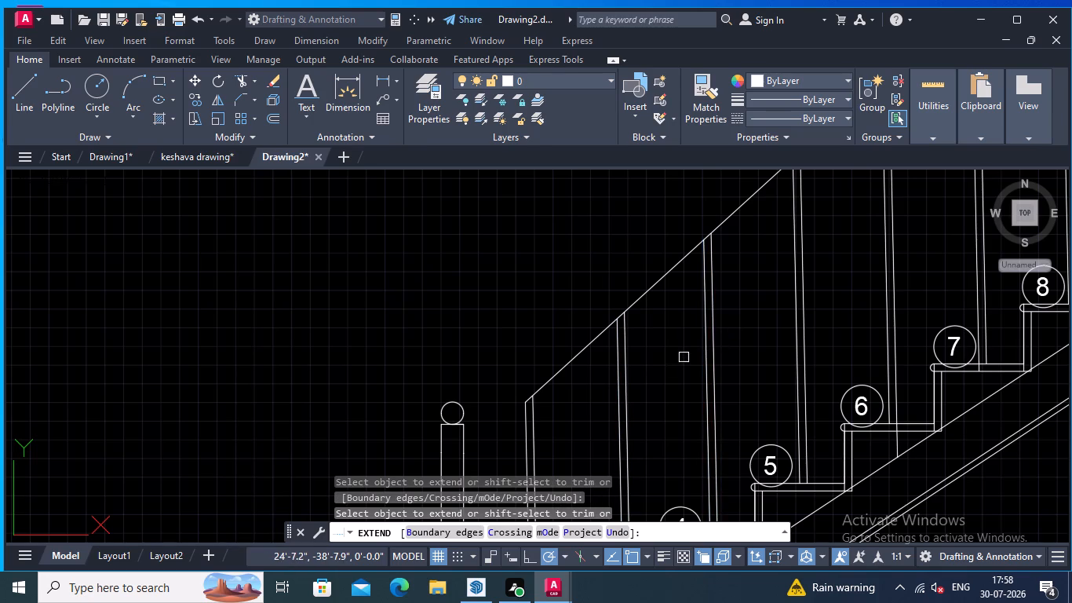
Extend the lower end of the sloped handrail line to the newel post at the foot of the flight.
middle_drag(683, 359, 731, 295)
scroll(679, 338, down, 1)
middle_drag(666, 349, 661, 337)
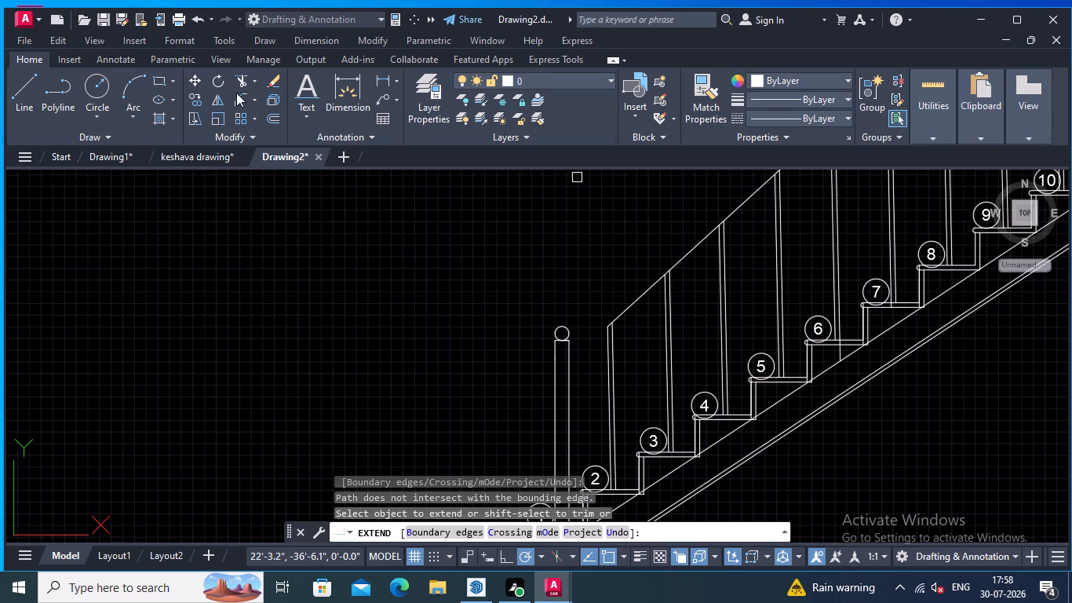
click(256, 76)
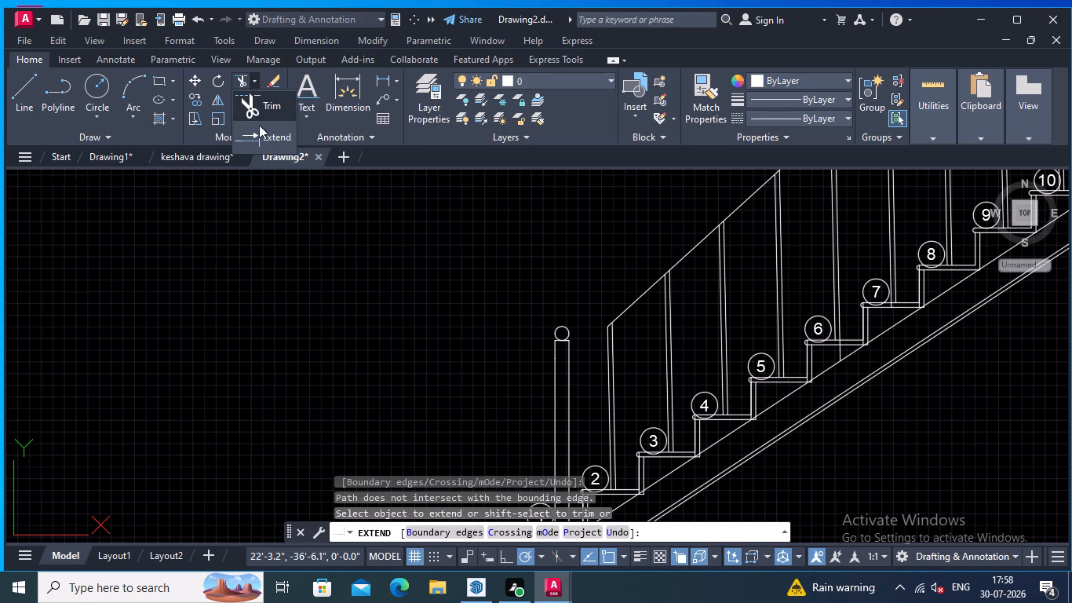
click(263, 133)
click(622, 309)
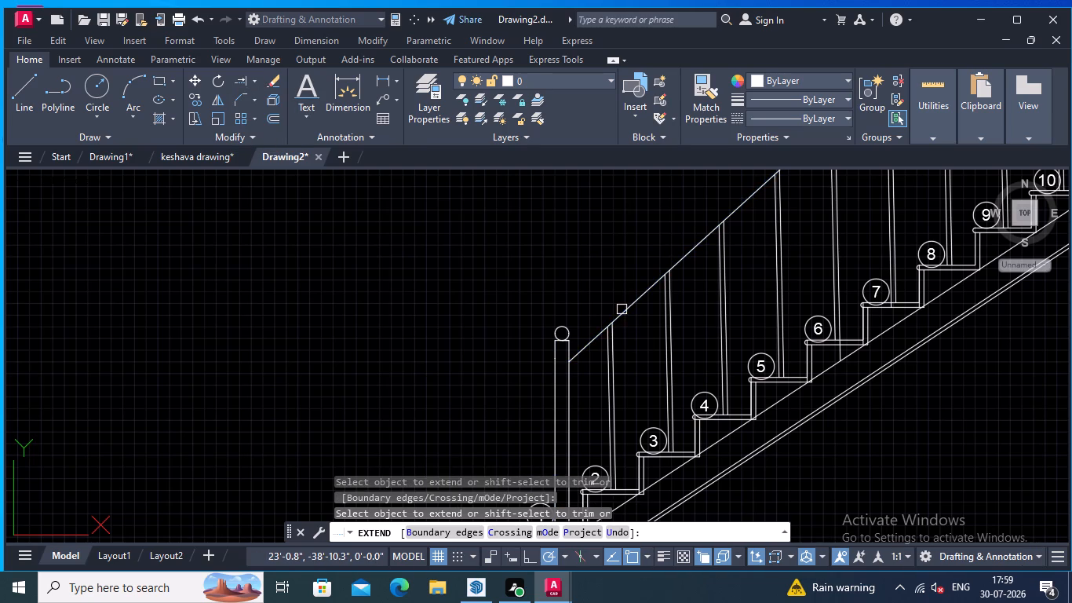
Offset the sloped handrail line 2 inches to its upper side, away from the balusters.
scroll(603, 264, down, 2)
middle_drag(600, 261, 435, 395)
middle_drag(517, 320, 459, 349)
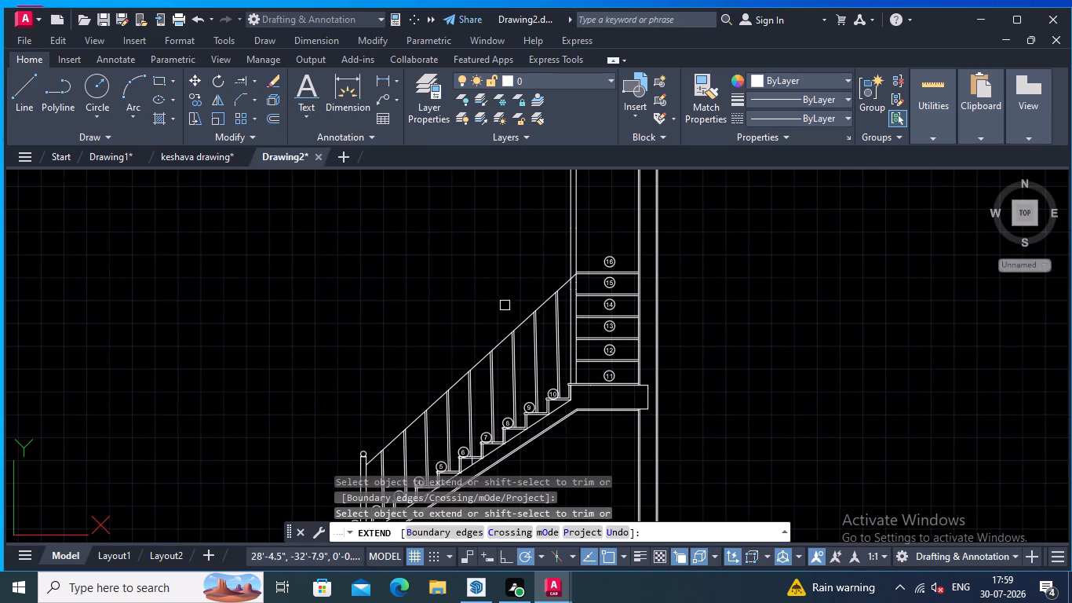
scroll(502, 294, up, 3)
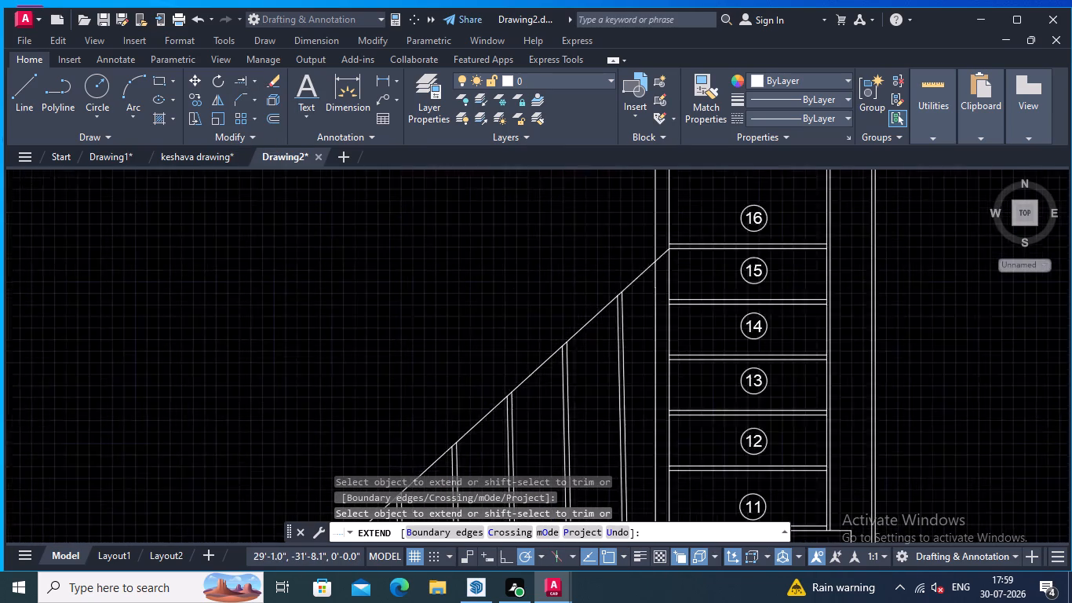
middle_drag(529, 282, 496, 306)
scroll(516, 332, down, 1)
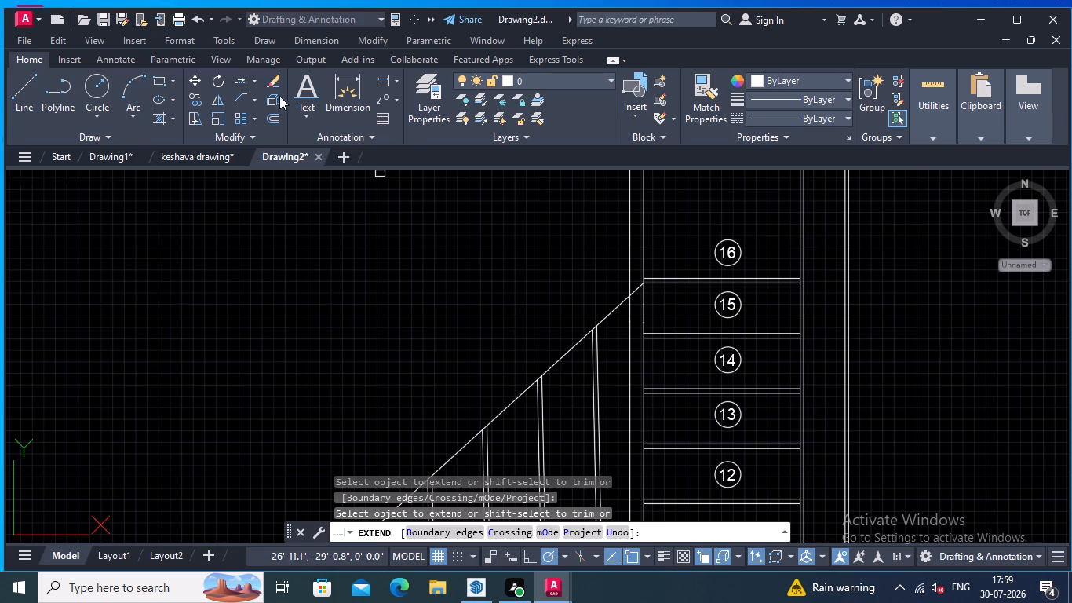
click(279, 119)
middle_drag(472, 356, 485, 302)
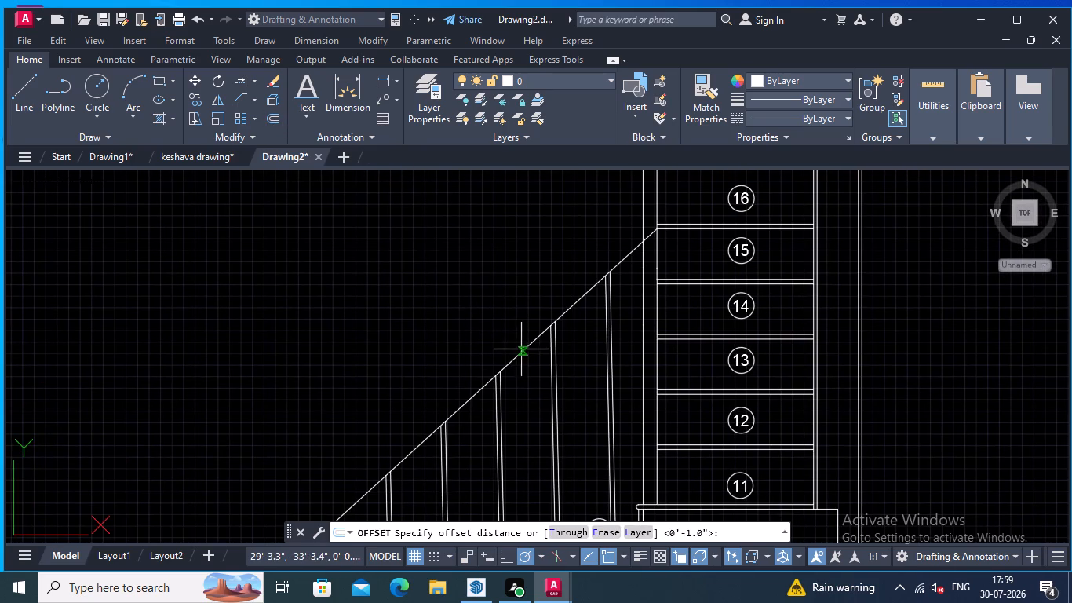
click(521, 347)
key(2)
key(Return)
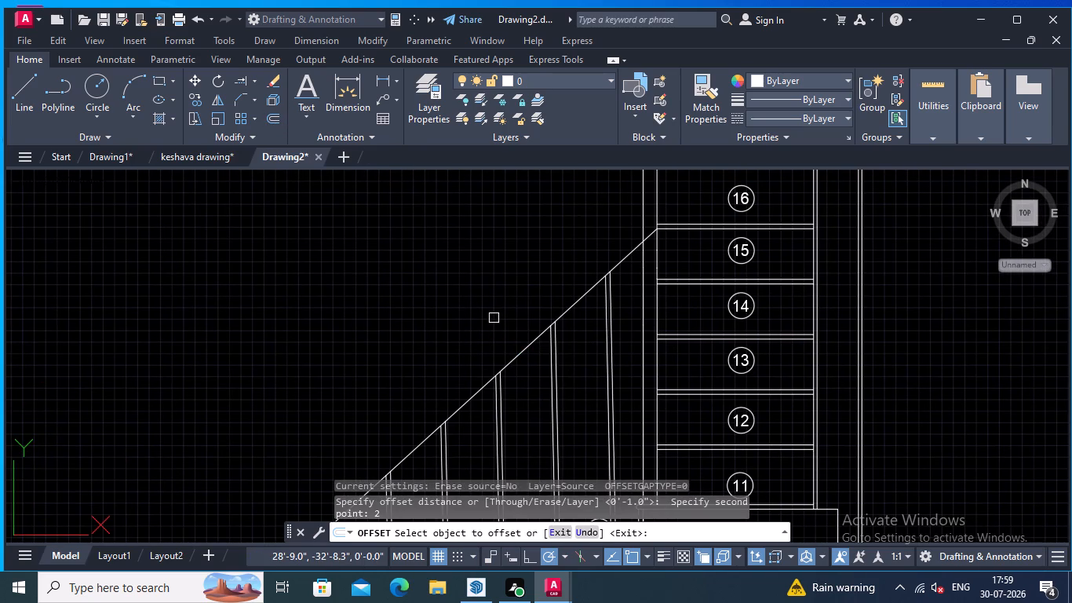
click(516, 357)
click(508, 342)
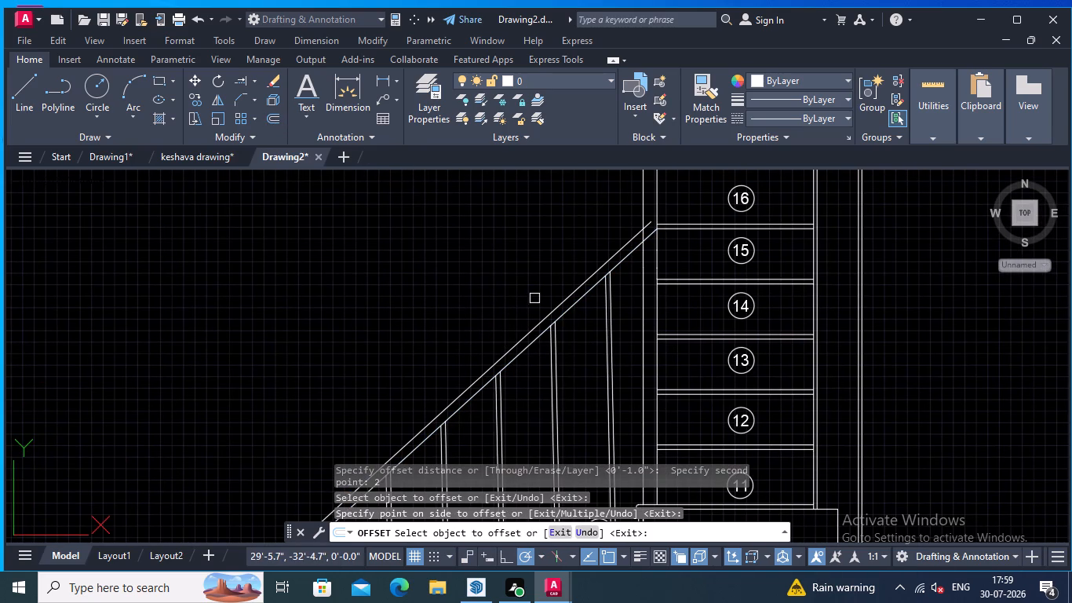
Trim the part of the upper handrail line that runs inside the newel post at the foot of the flight.
middle_drag(552, 236, 836, 114)
middle_drag(664, 354, 696, 168)
middle_drag(469, 301, 545, 257)
scroll(544, 303, up, 1)
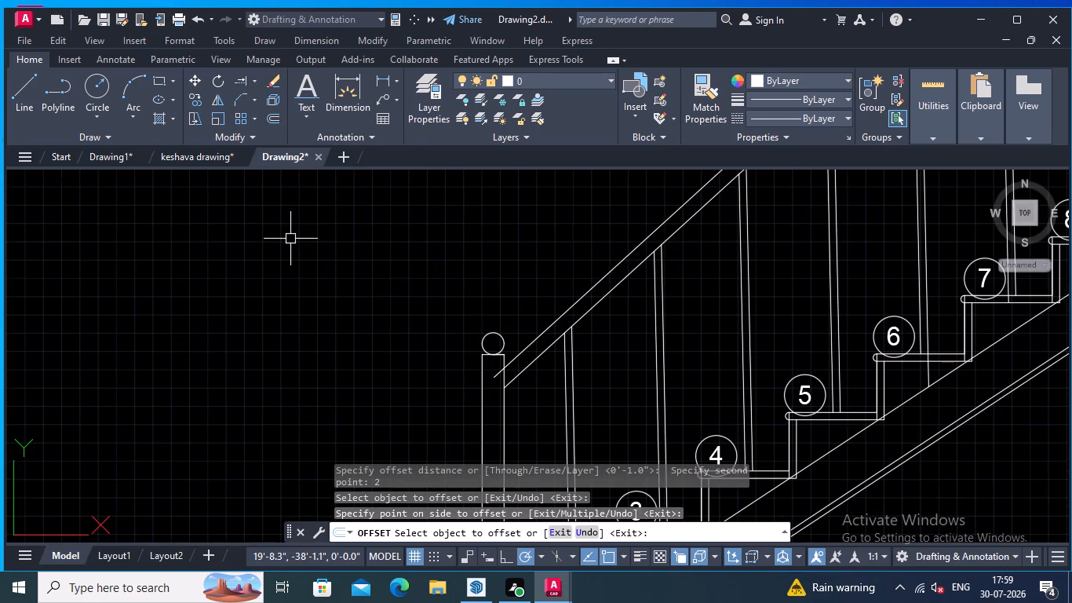
key(Escape)
key(r)
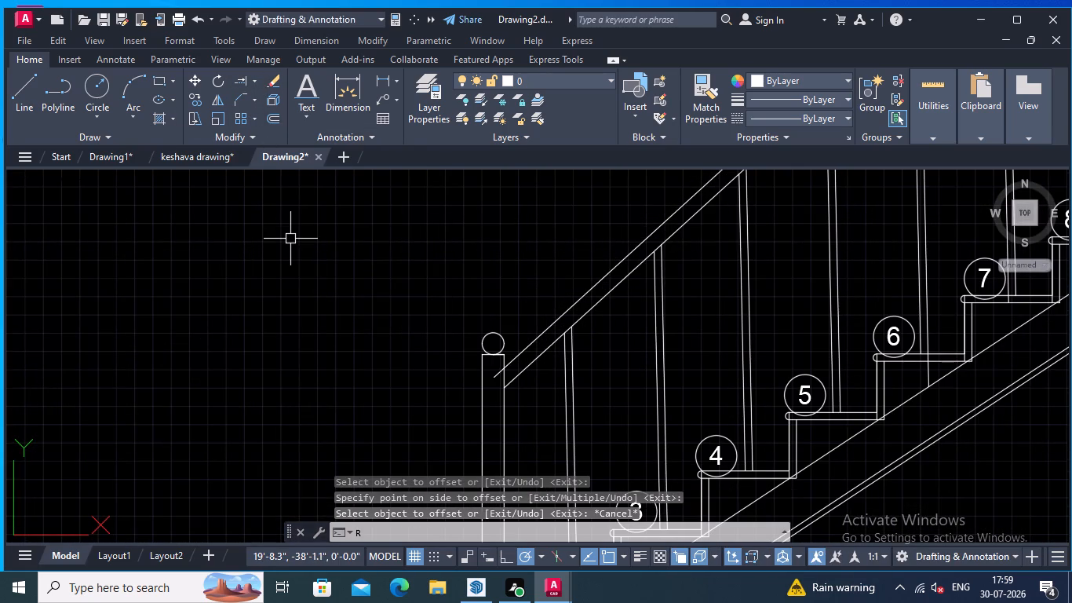
text(TR)
key(BackSpace)
key(BackSpace)
key(BackSpace)
key(BackSpace)
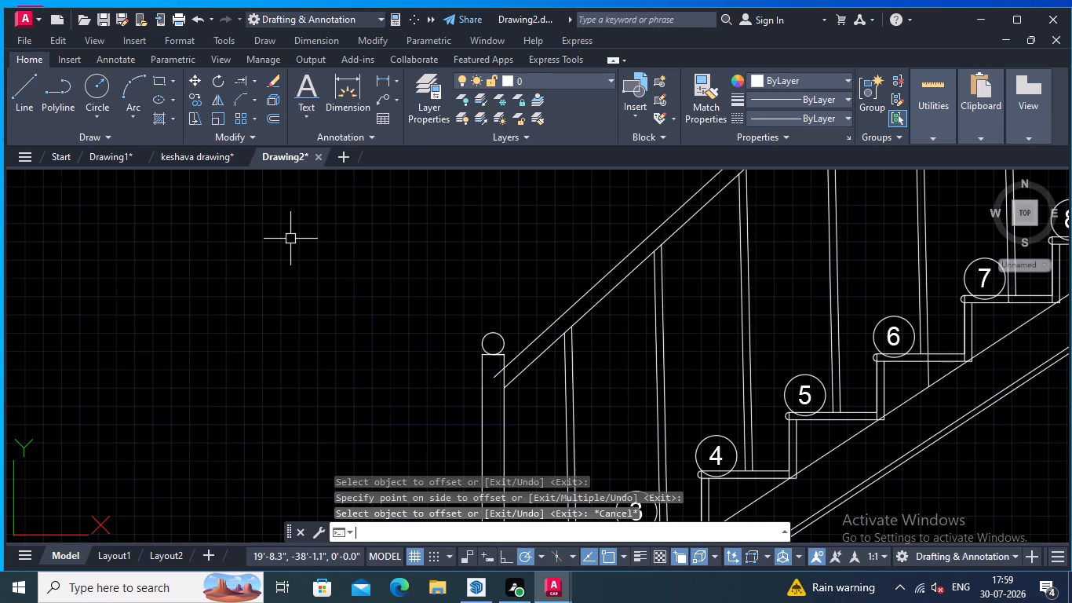
text(TR)
key(Return)
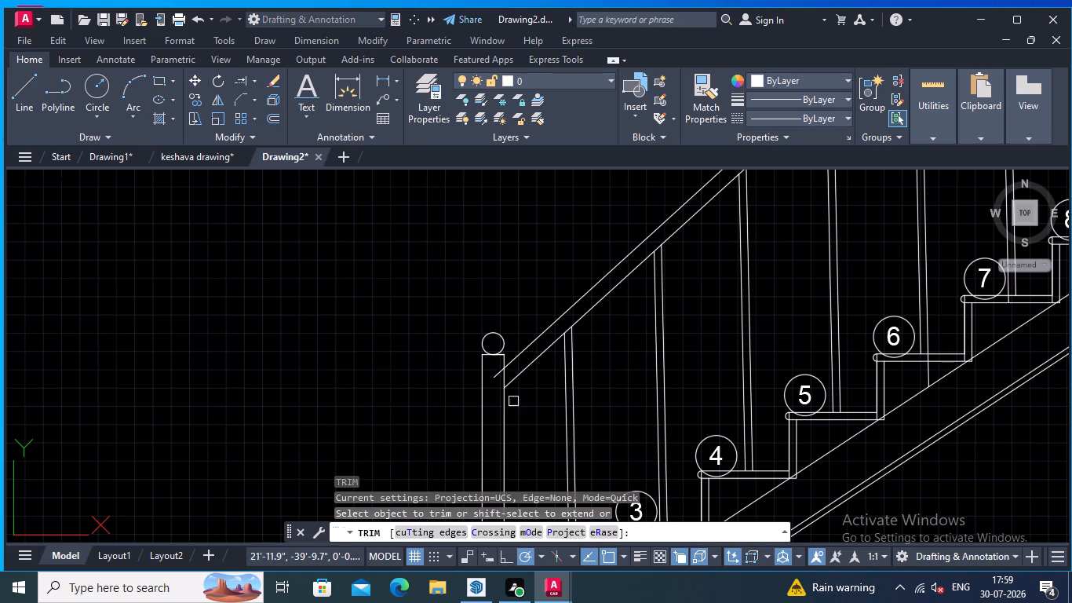
scroll(537, 395, up, 3)
click(371, 308)
scroll(366, 312, down, 1)
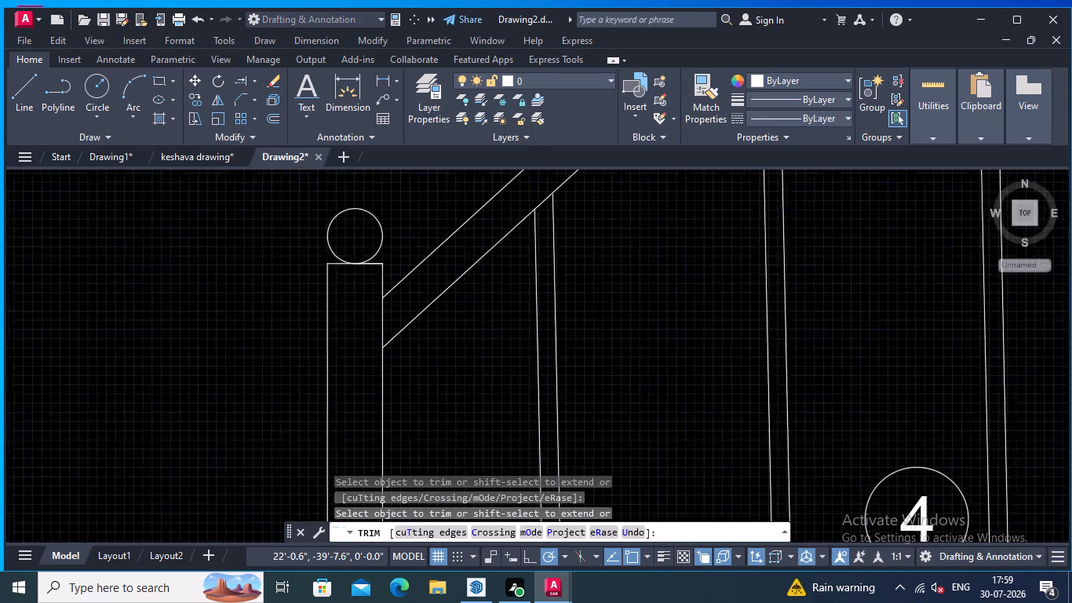
Examine the two-line handrail along the whole lower flight up to where it meets the upper flight.
scroll(366, 312, down, 2)
middle_drag(360, 327, 315, 392)
scroll(347, 287, down, 1)
middle_drag(347, 286, 93, 344)
scroll(150, 296, down, 1)
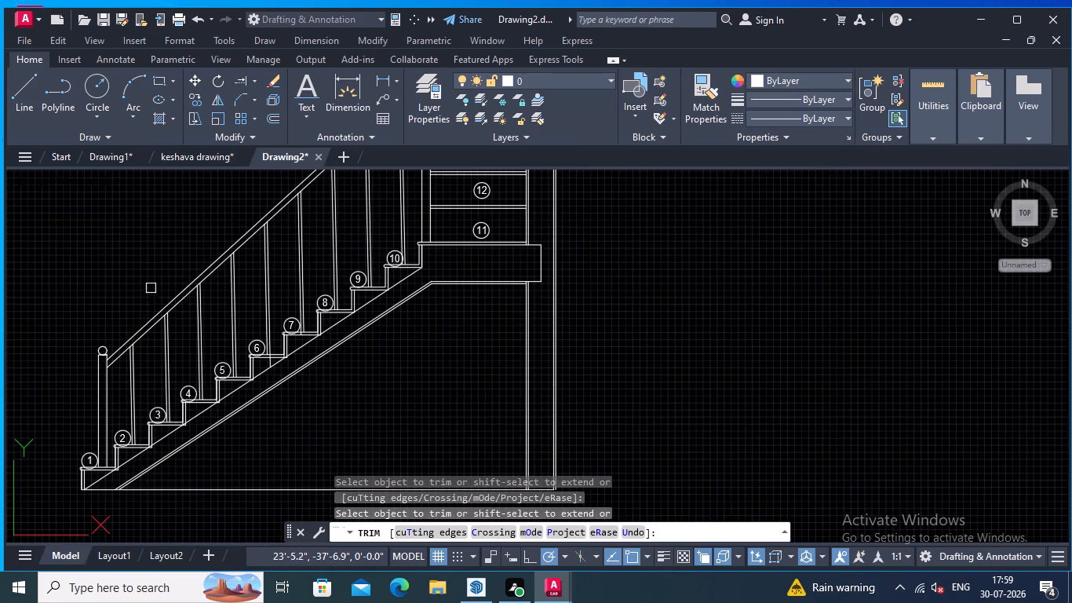
middle_drag(145, 262, 114, 358)
scroll(127, 325, down, 1)
middle_drag(127, 322, 207, 322)
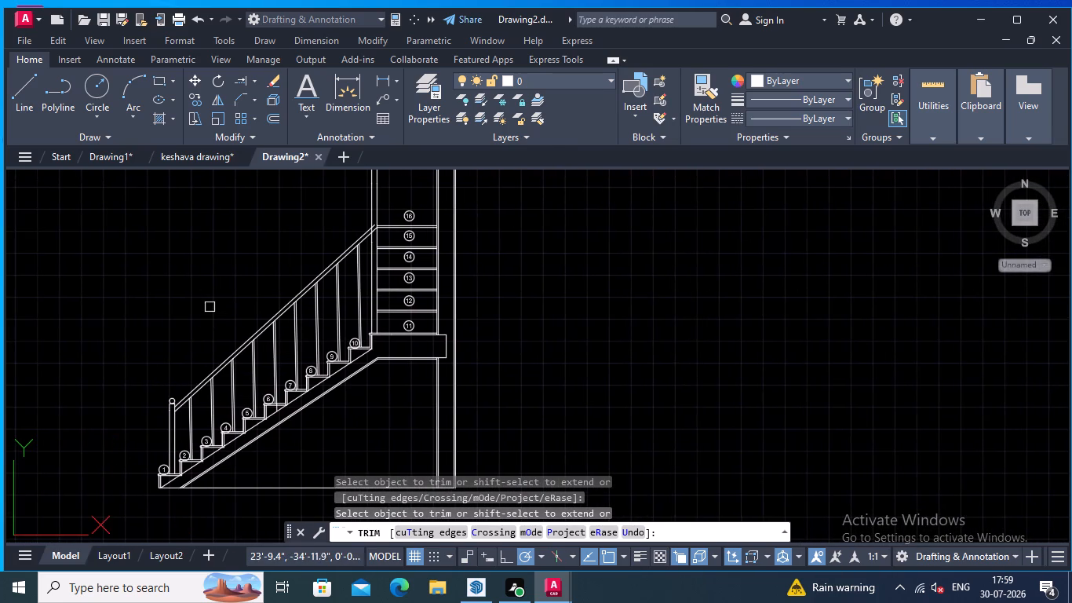
Extend the upper of the two lines between treads 15 and 16 across the post to the handrail's upper sloped line.
middle_drag(210, 307, 234, 303)
middle_drag(289, 276, 236, 301)
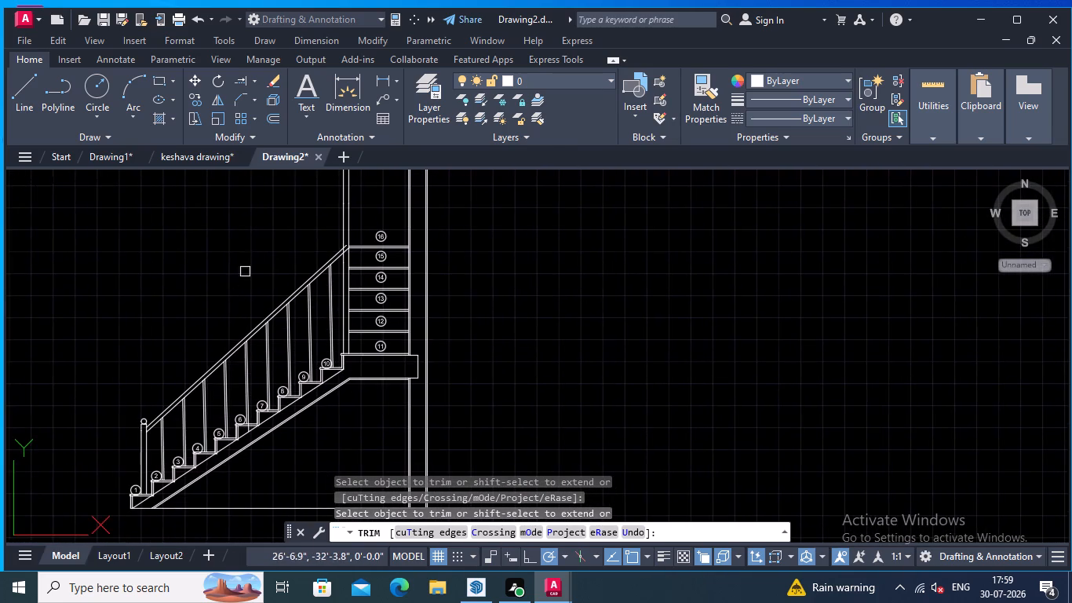
scroll(311, 250, up, 2)
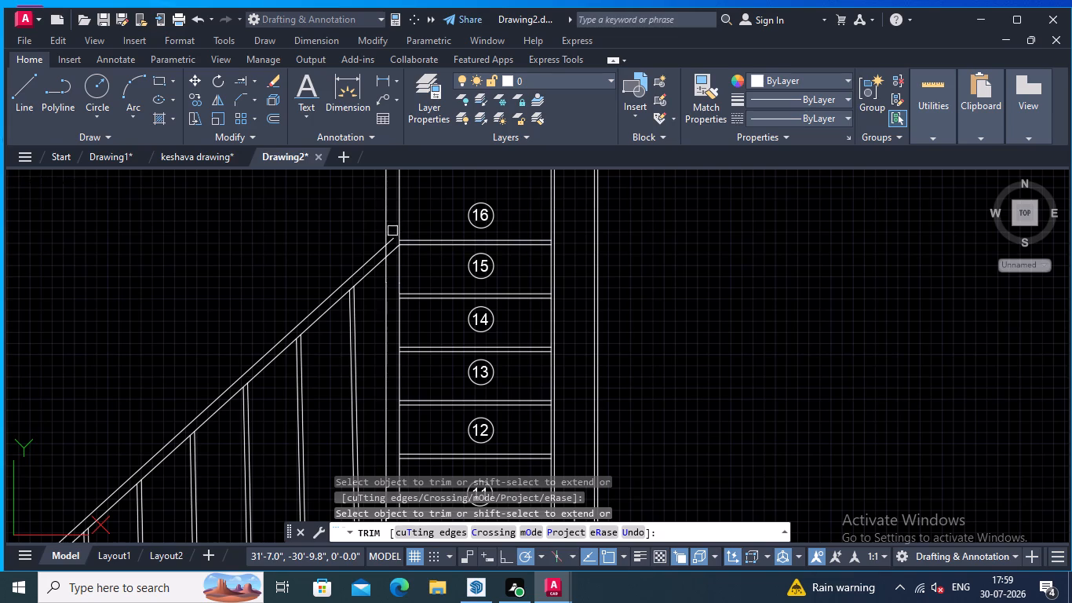
scroll(425, 213, down, 3)
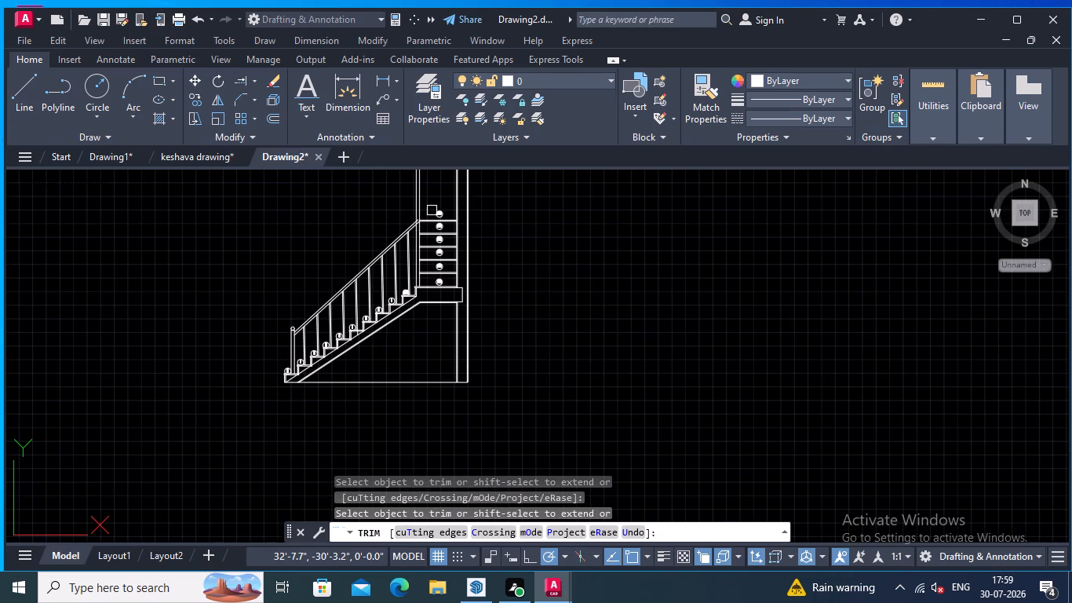
middle_drag(432, 210, 445, 204)
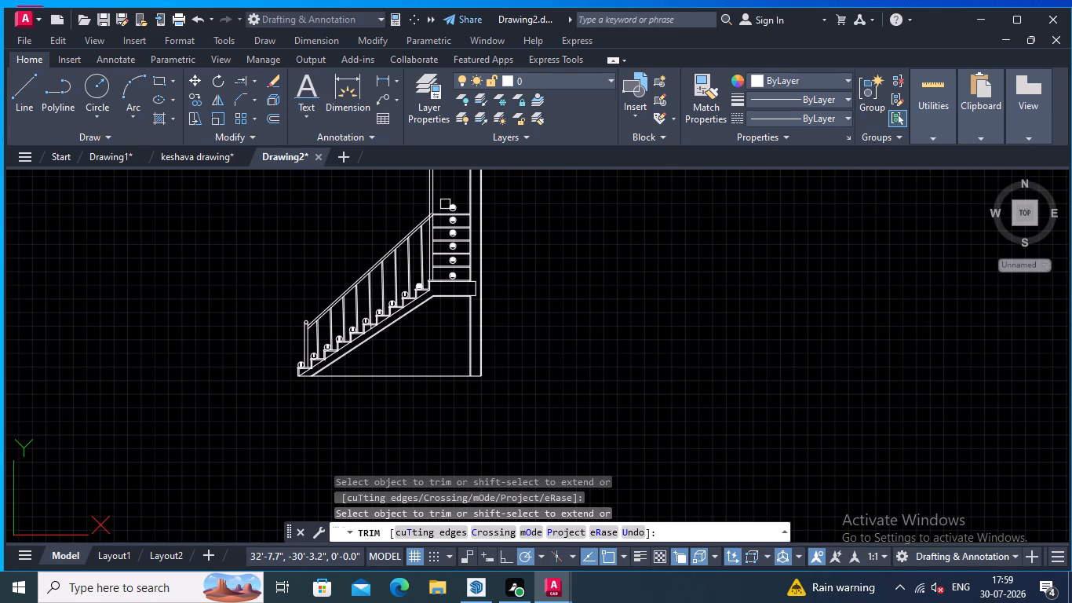
scroll(440, 205, up, 2)
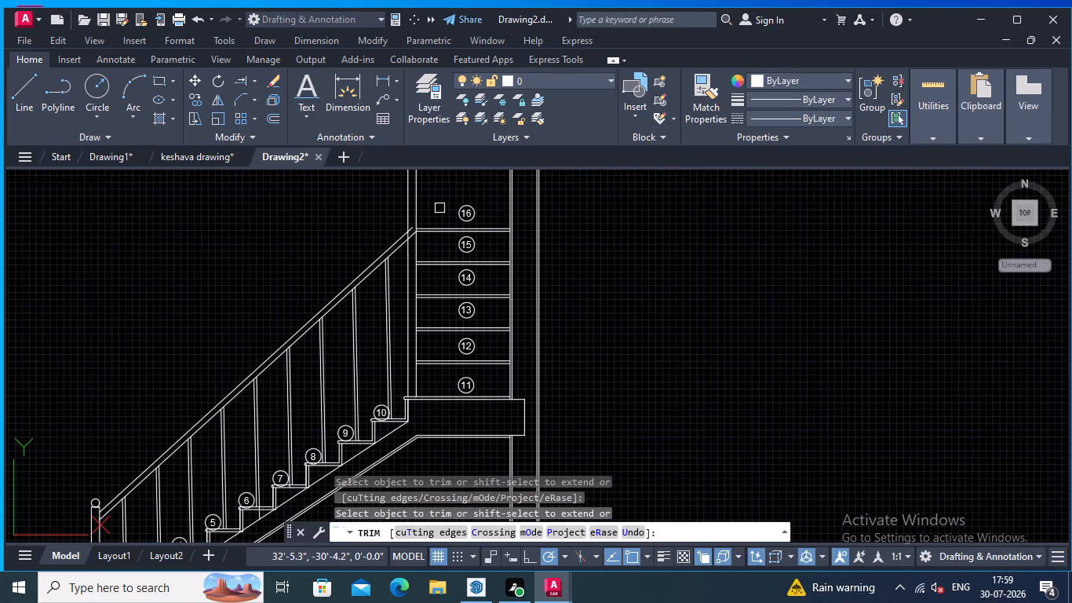
scroll(438, 214, up, 1)
middle_drag(438, 214, 477, 197)
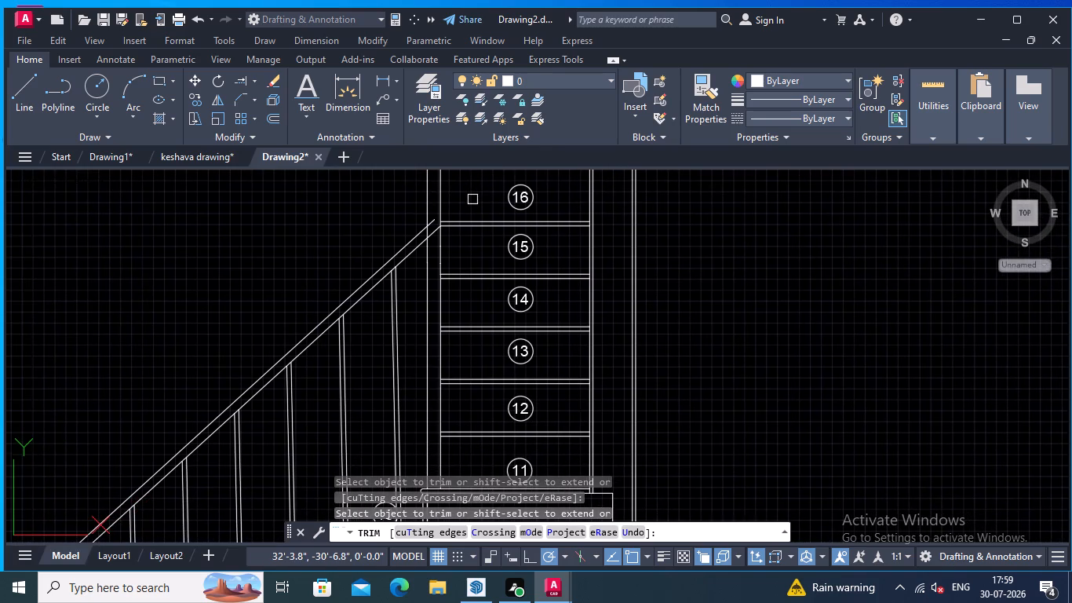
scroll(472, 199, down, 1)
middle_drag(466, 202, 477, 200)
scroll(475, 200, up, 3)
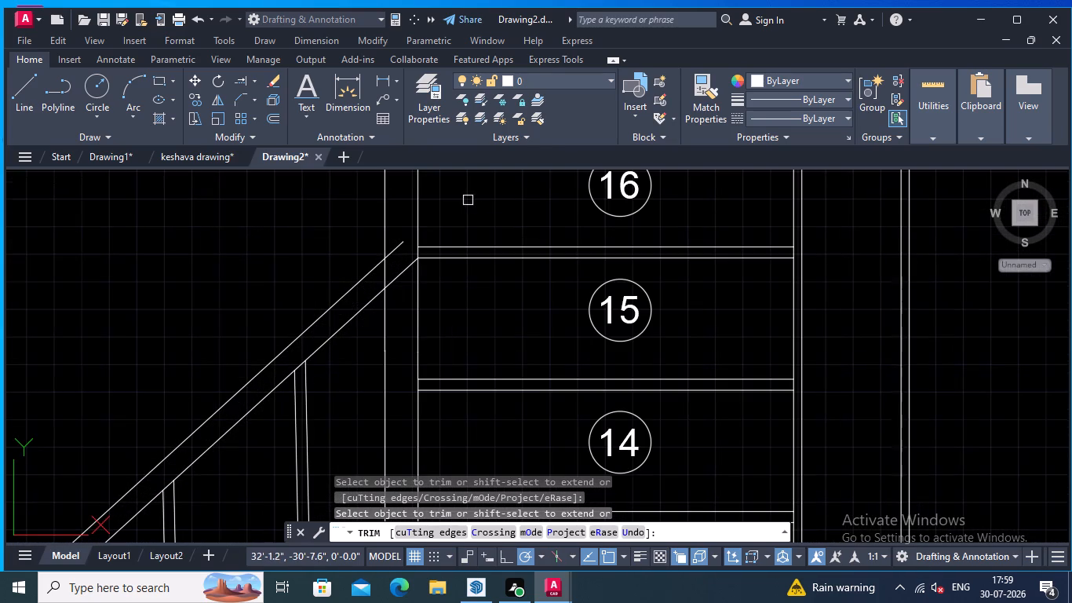
click(241, 77)
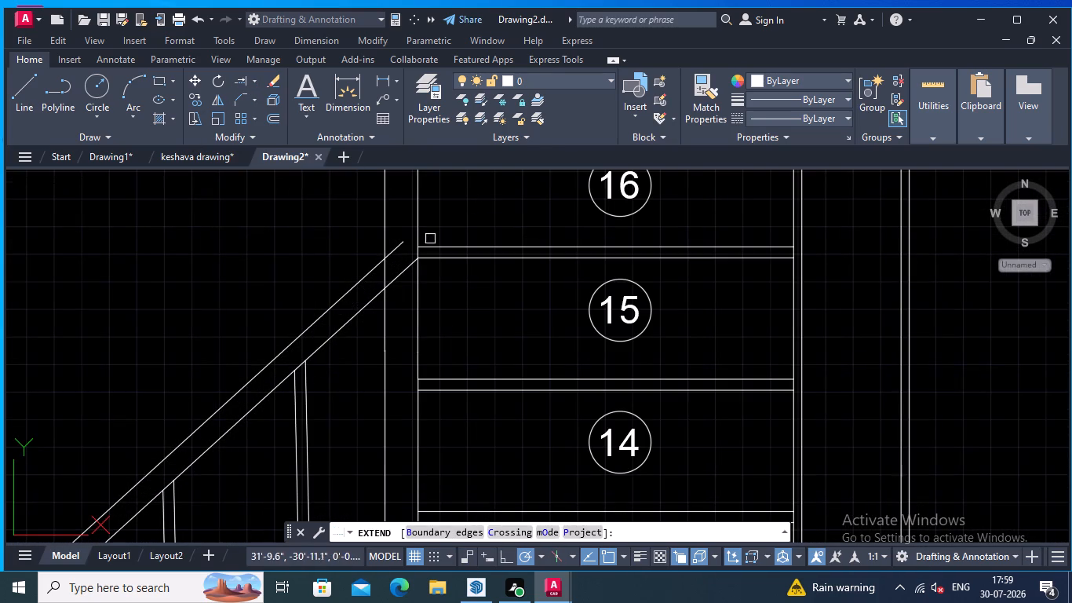
click(433, 247)
click(431, 245)
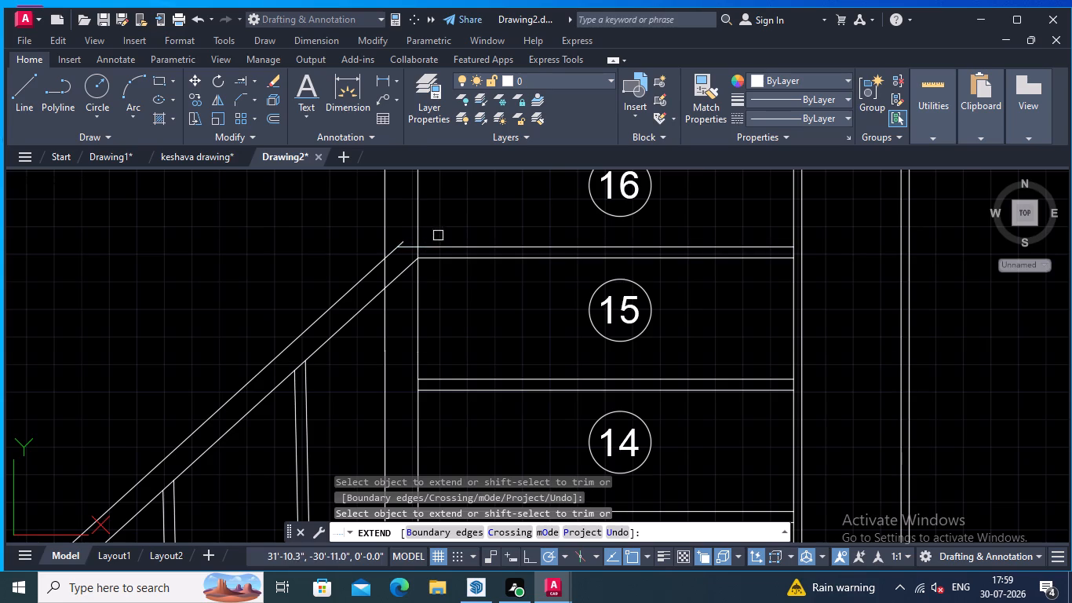
key(Return)
Trim the short end of the upper sloped handrail line that projects past its corner with the extended horizontal line.
scroll(398, 239, up, 1)
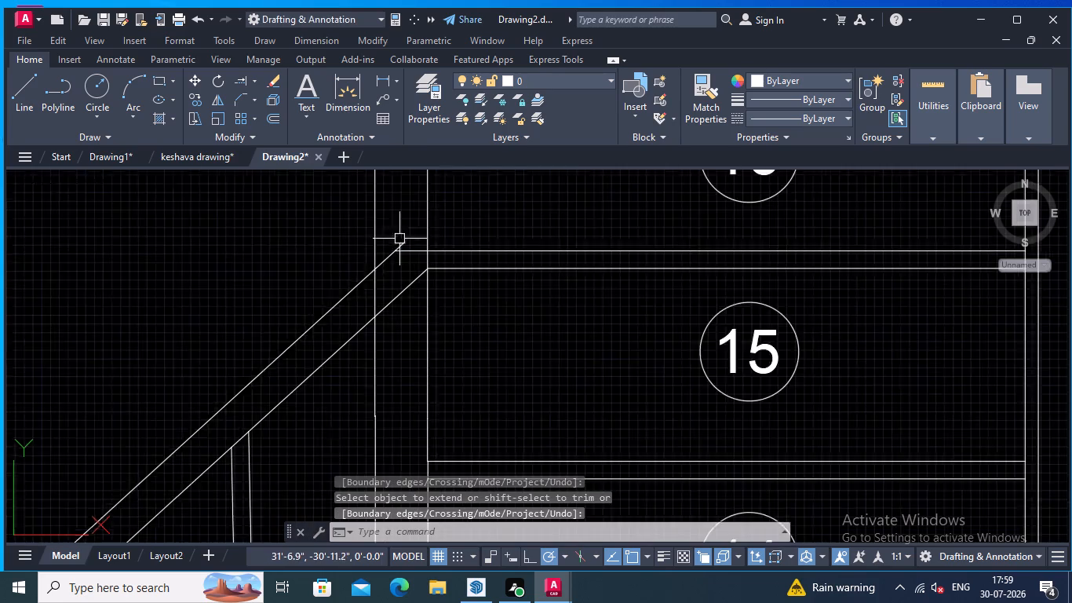
scroll(399, 239, up, 1)
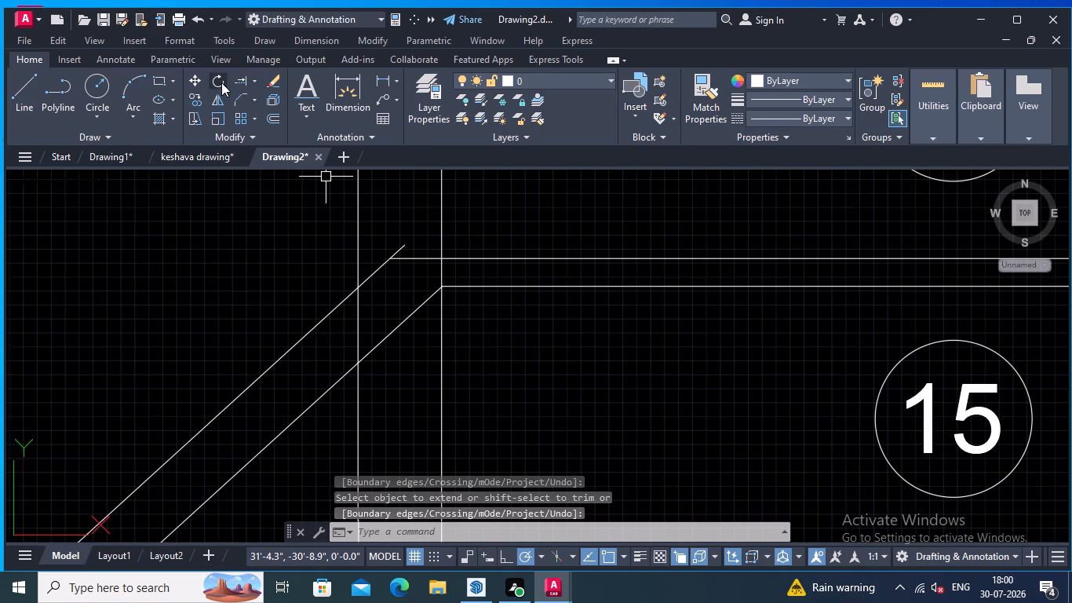
click(253, 79)
click(272, 110)
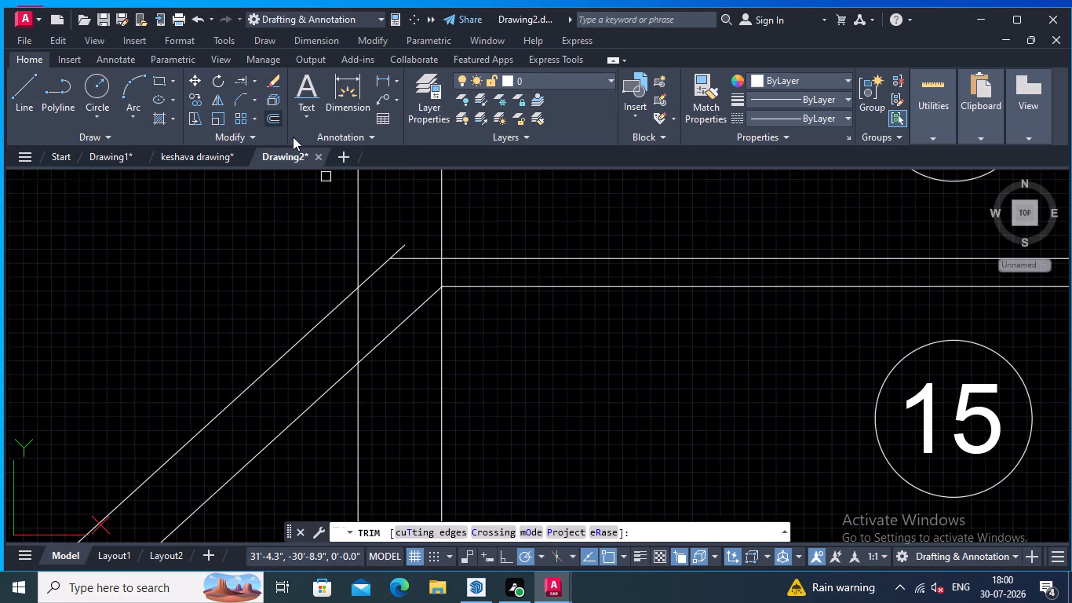
click(399, 248)
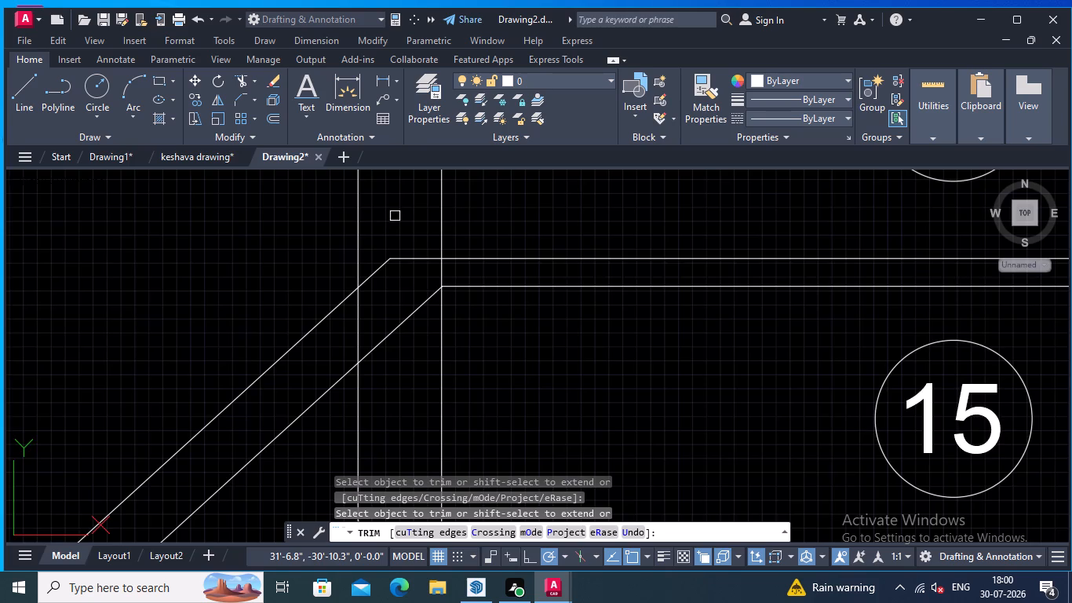
Draw a horizontal line about 3 inches long across the upper newel post, above the handrail corner and level with number 16.
scroll(395, 216, down, 3)
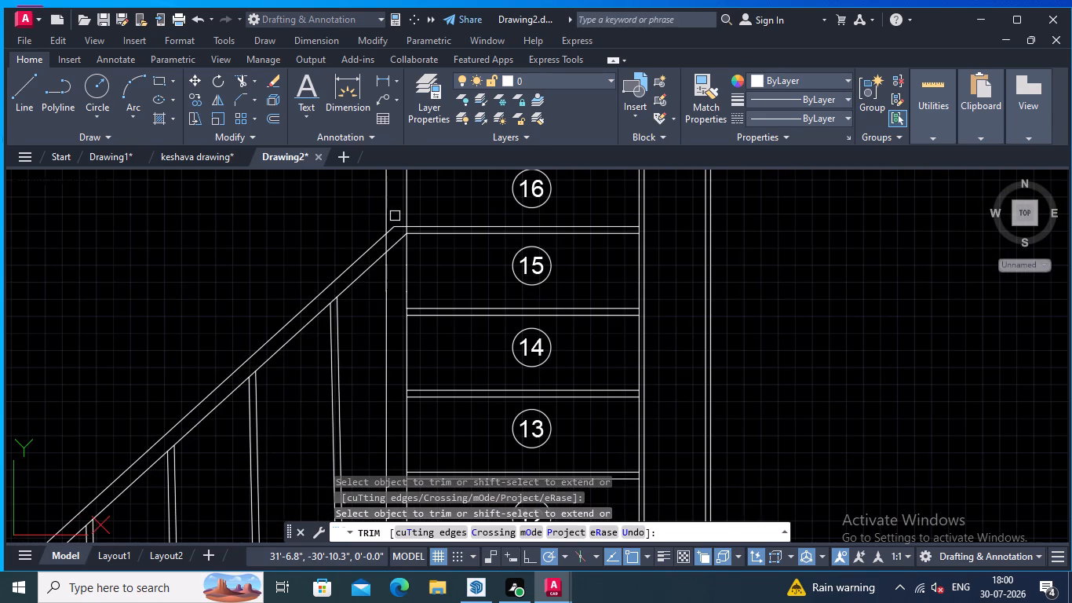
middle_drag(395, 216, 414, 230)
scroll(414, 230, down, 1)
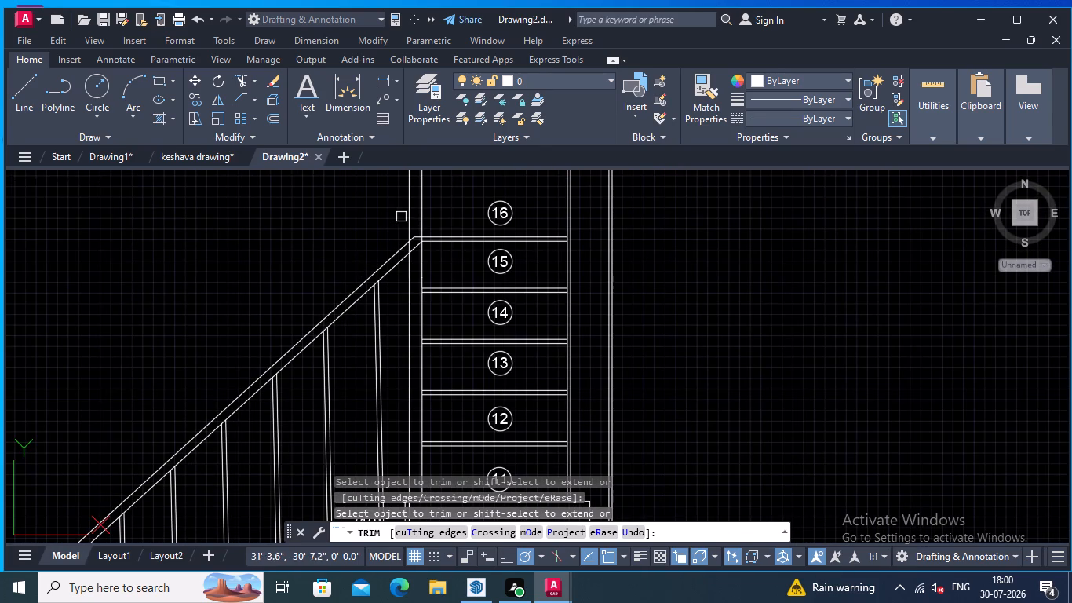
middle_drag(401, 216, 402, 255)
click(20, 77)
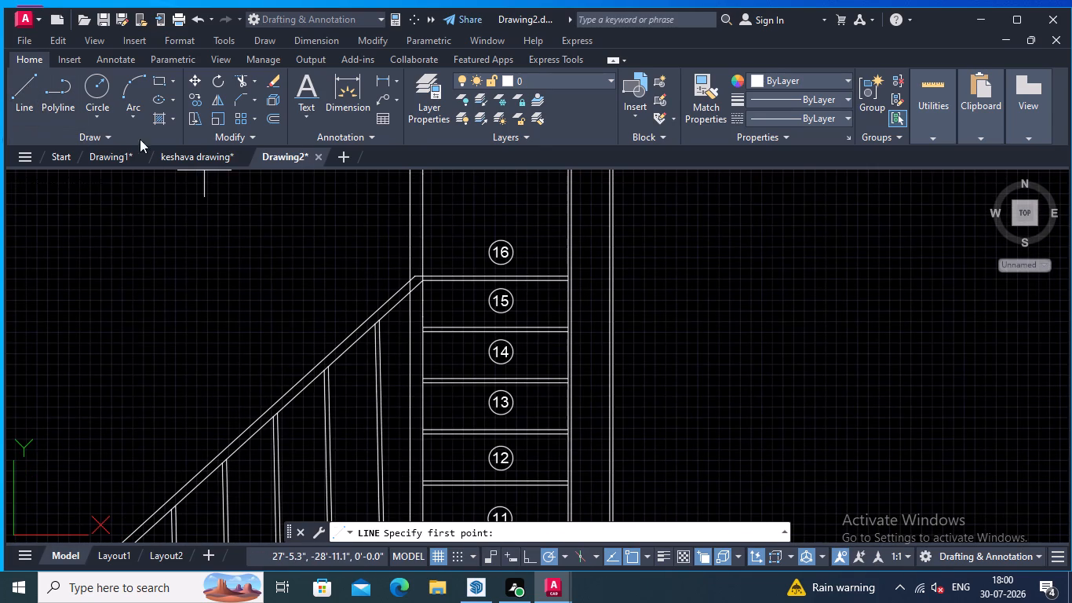
middle_drag(167, 166, 161, 251)
middle_drag(216, 245, 184, 347)
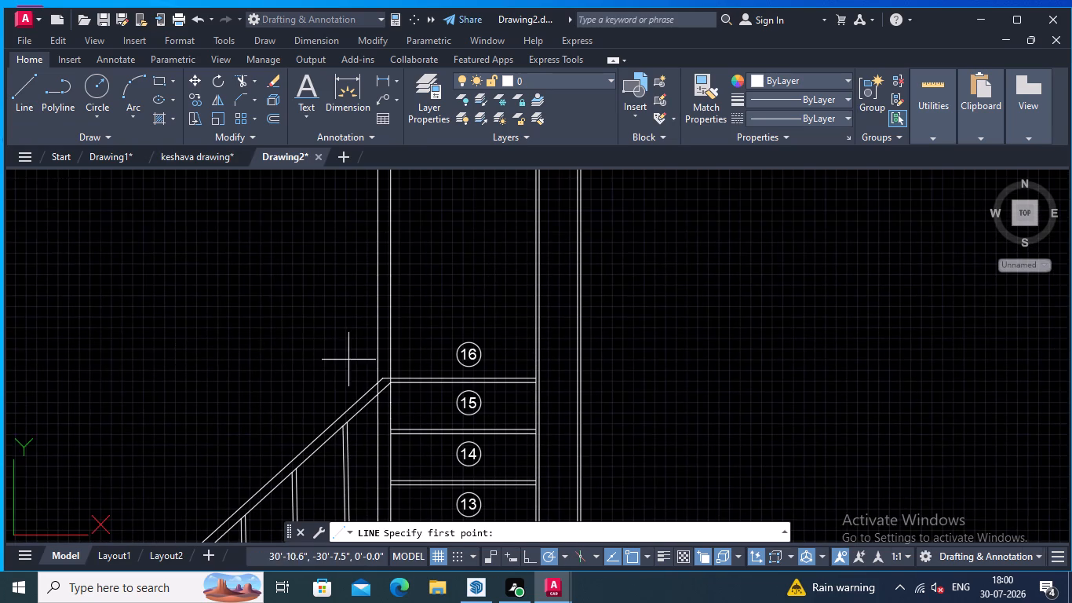
scroll(348, 360, up, 1)
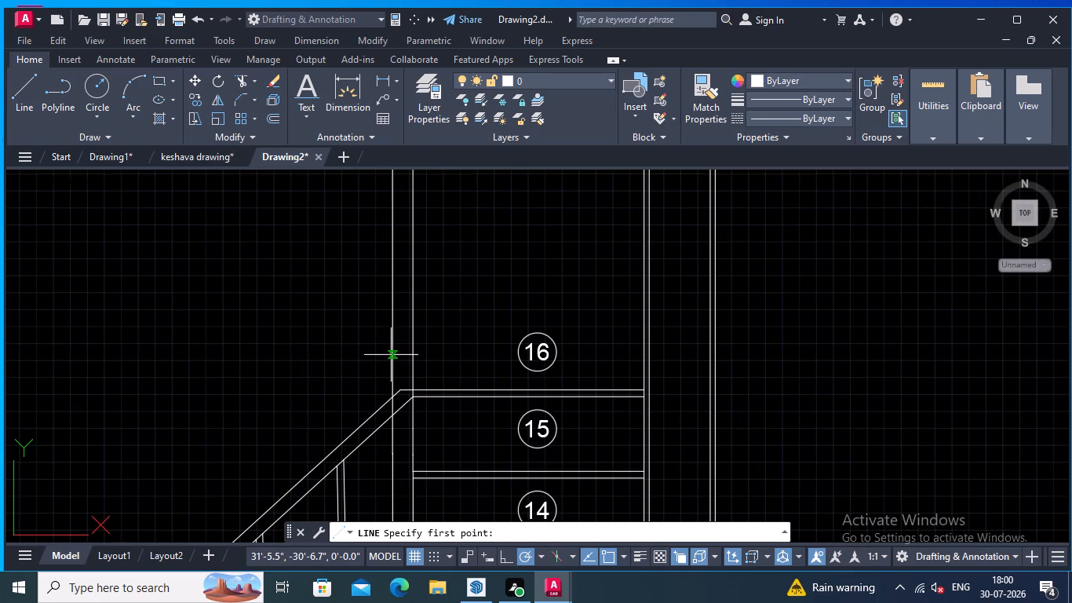
click(391, 355)
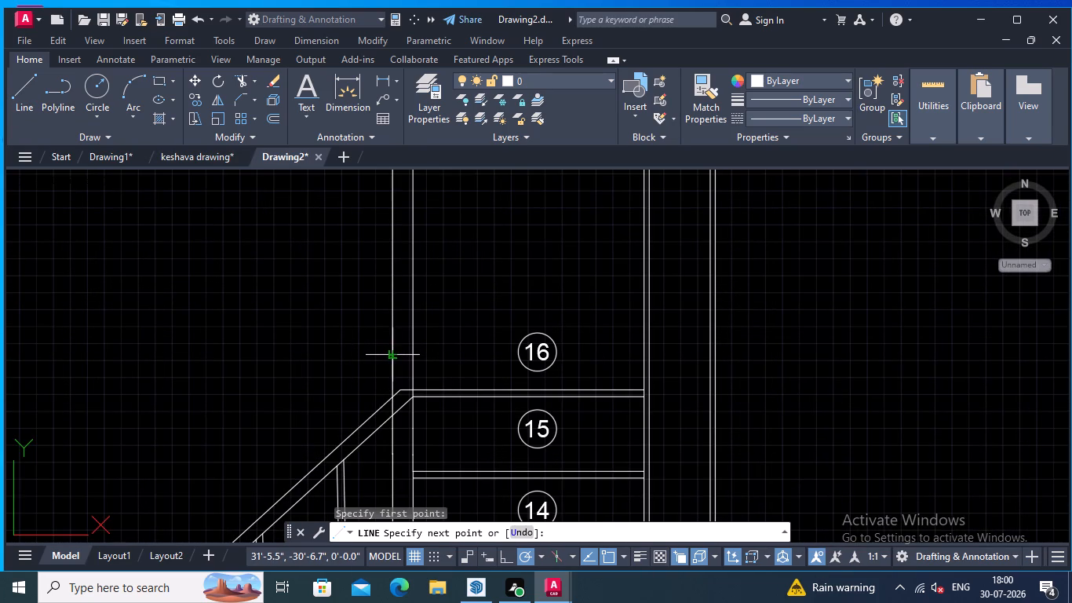
click(413, 357)
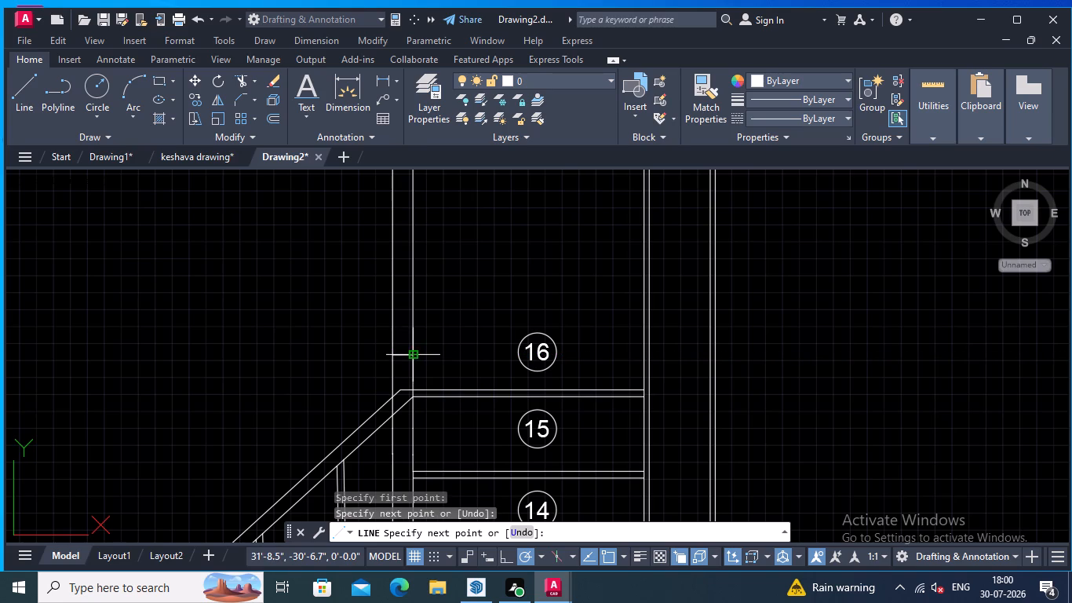
key(Return)
Draw a circle centred on the midpoint of the short cross line, with a radius of about 1.5 inches reaching the post's sides.
click(101, 80)
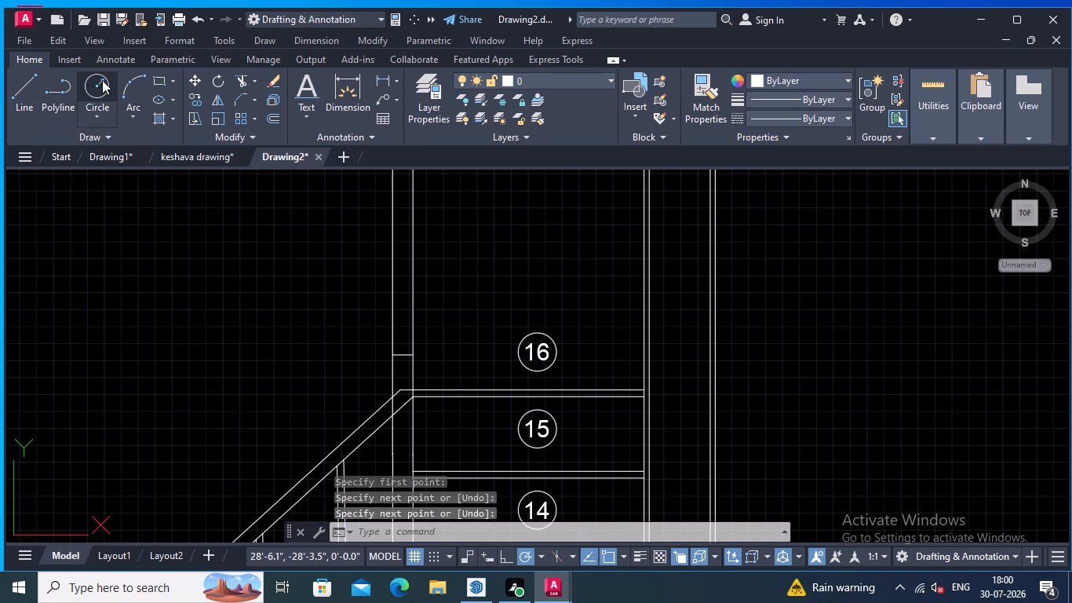
scroll(396, 380, up, 3)
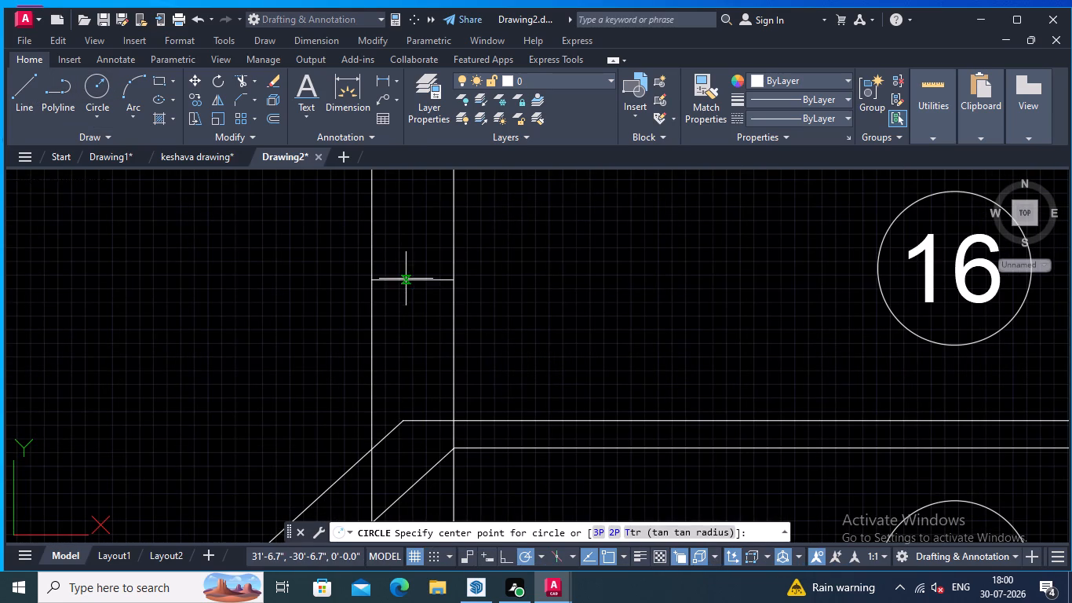
click(415, 279)
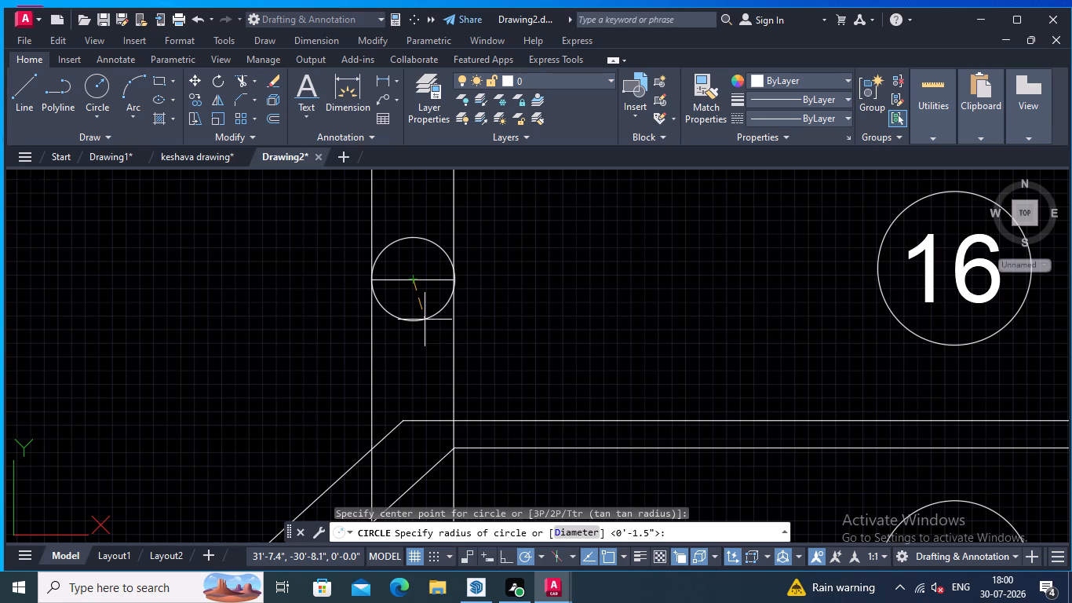
click(425, 320)
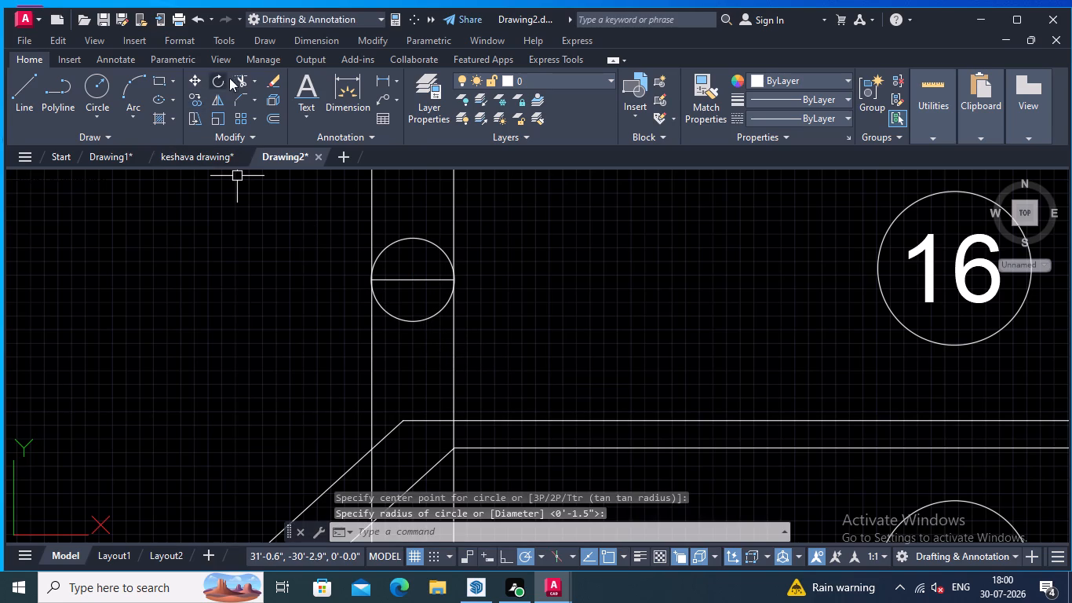
Trim away the short cross line inside the new circle on the upper post.
click(241, 82)
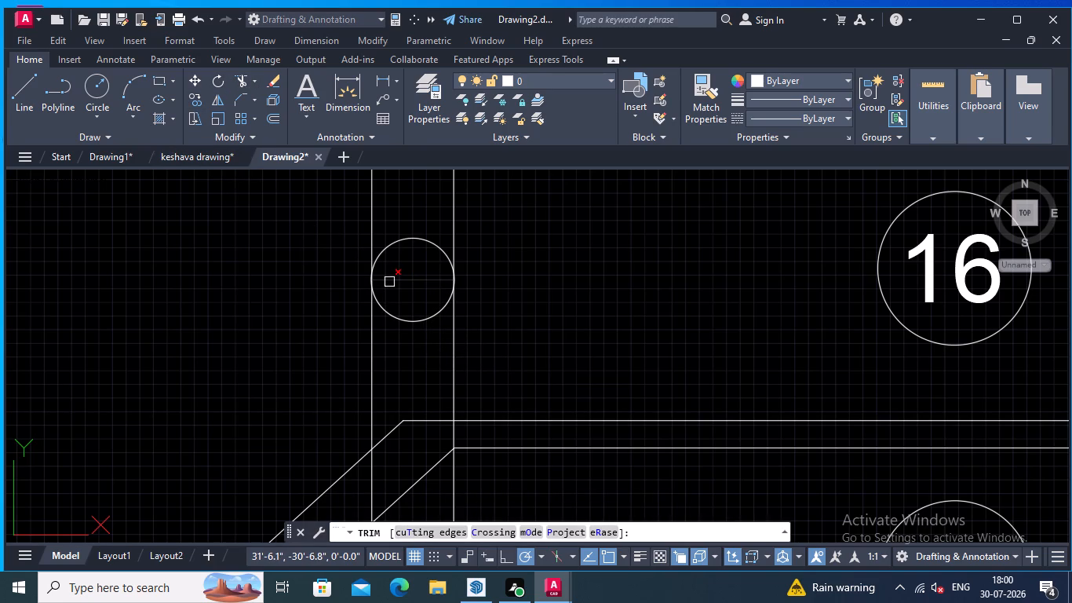
click(390, 282)
scroll(470, 348, down, 3)
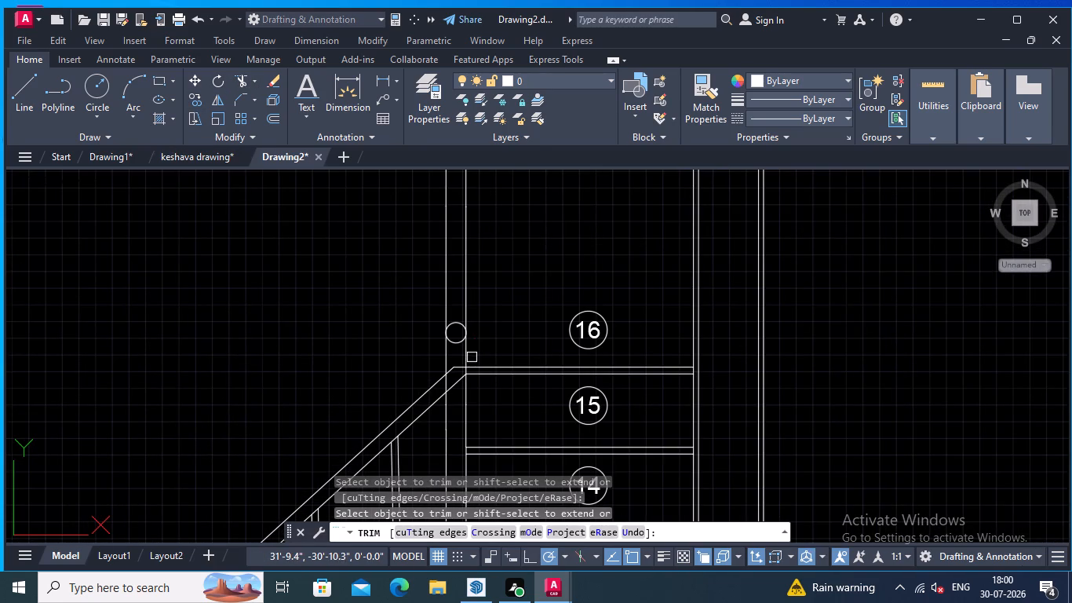
Draw a horizontal line from the circle's bottom point to both side edges of the upper post, forming the post's top.
middle_drag(476, 336, 487, 312)
click(27, 88)
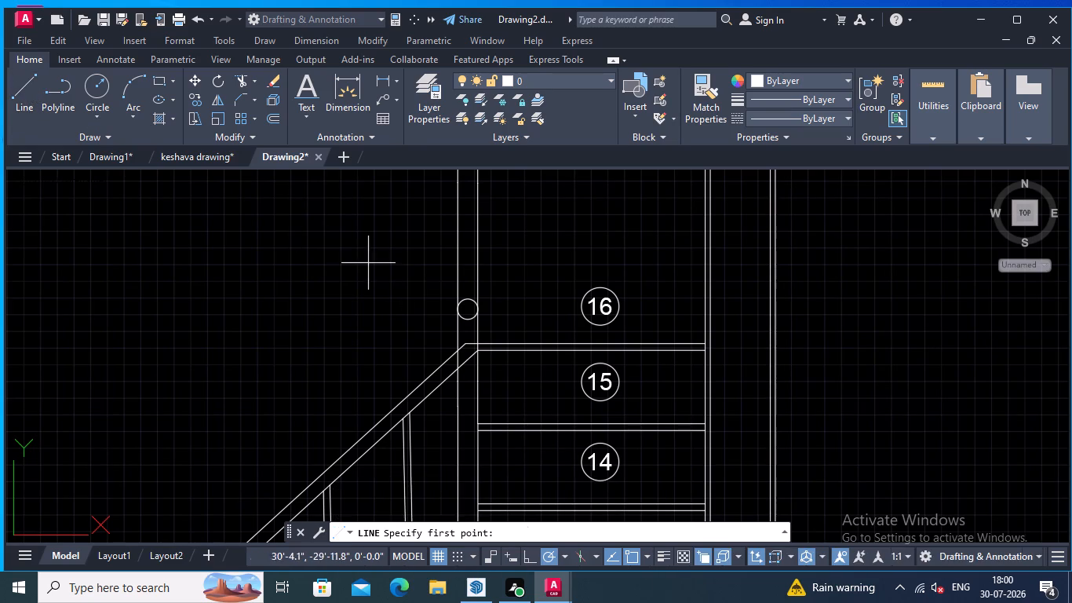
scroll(427, 286, up, 2)
scroll(520, 399, up, 2)
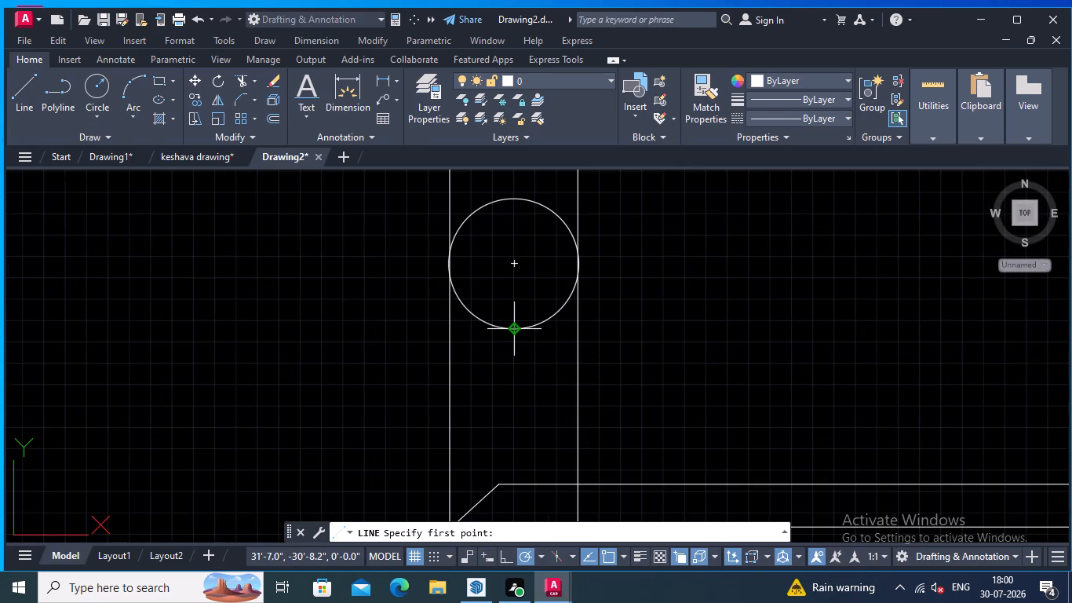
click(513, 330)
click(582, 331)
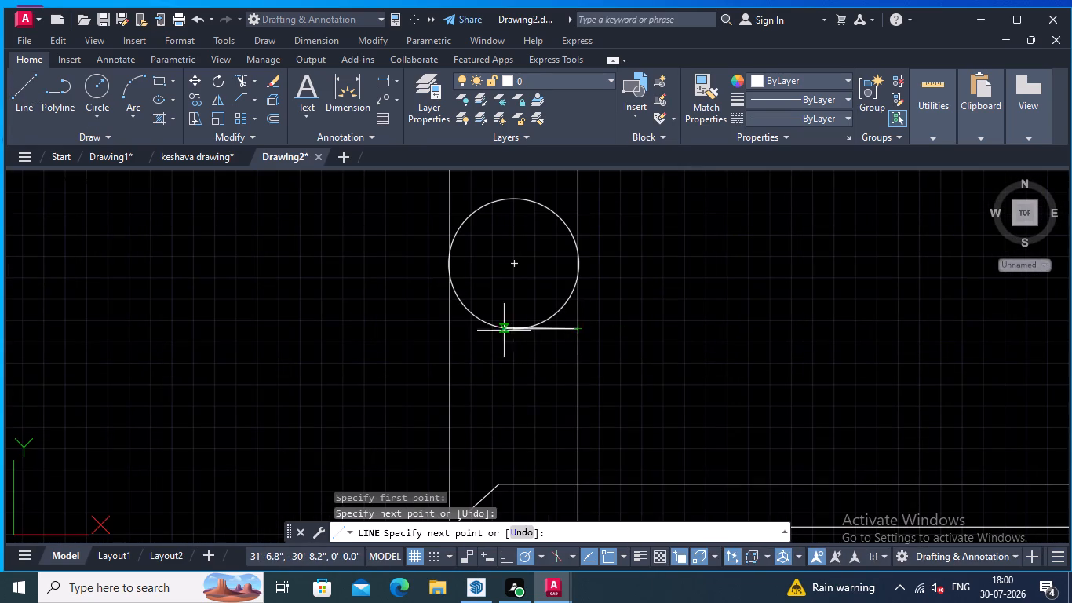
click(453, 331)
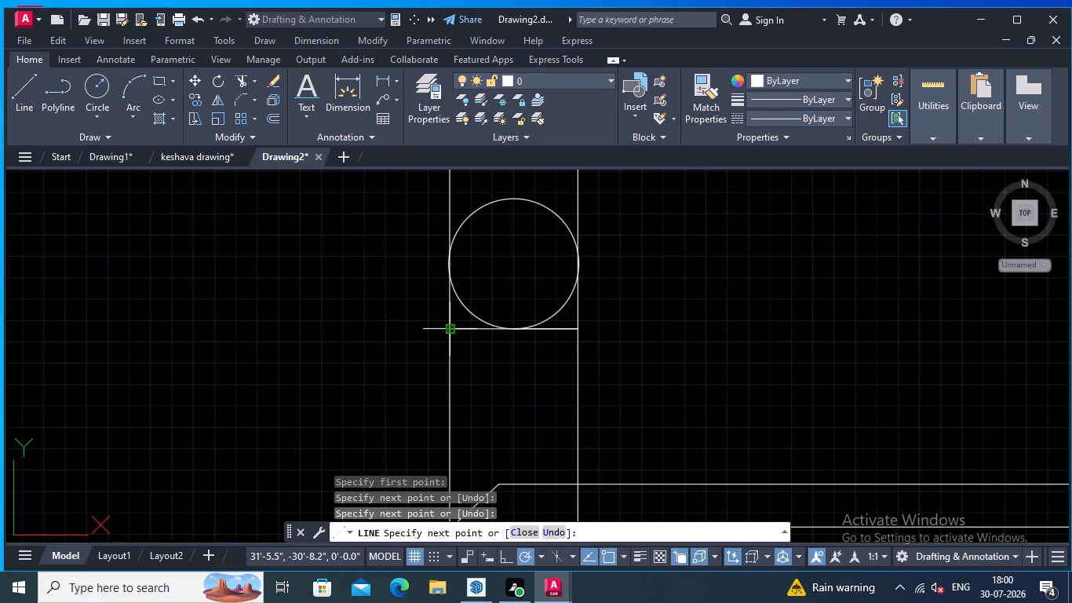
key(Return)
right_click(243, 277)
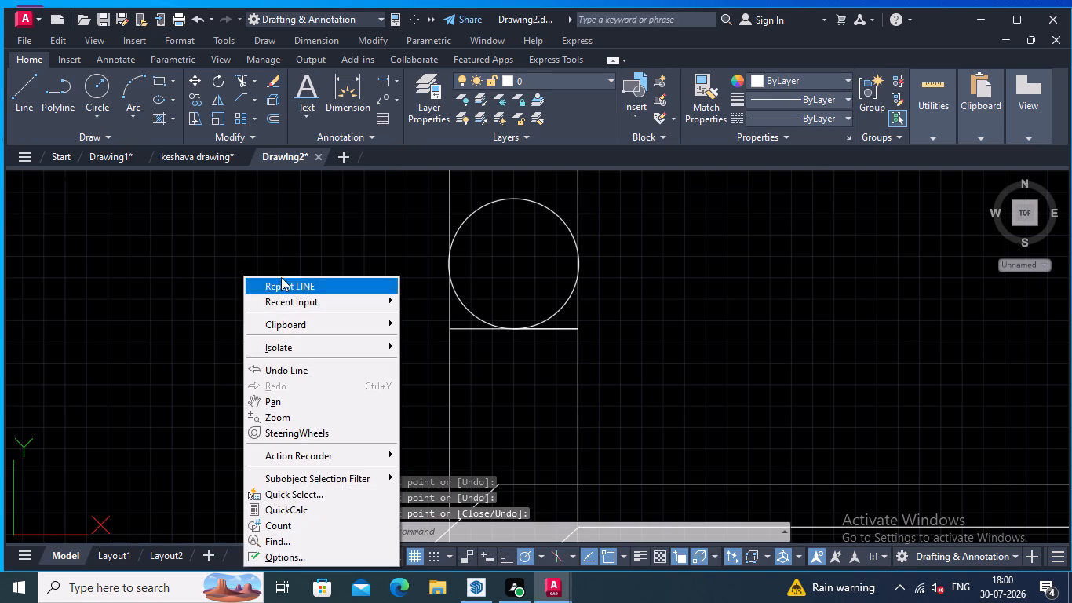
Trim away both side lines of the upper post beside and just above the ball cap circle, down to the post's top line.
click(237, 79)
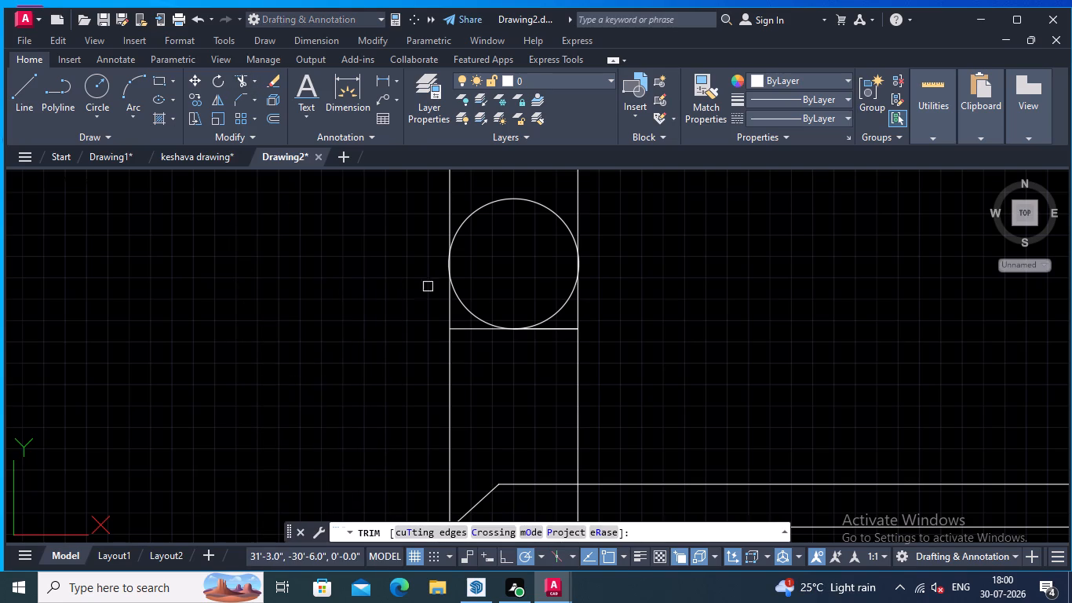
click(447, 316)
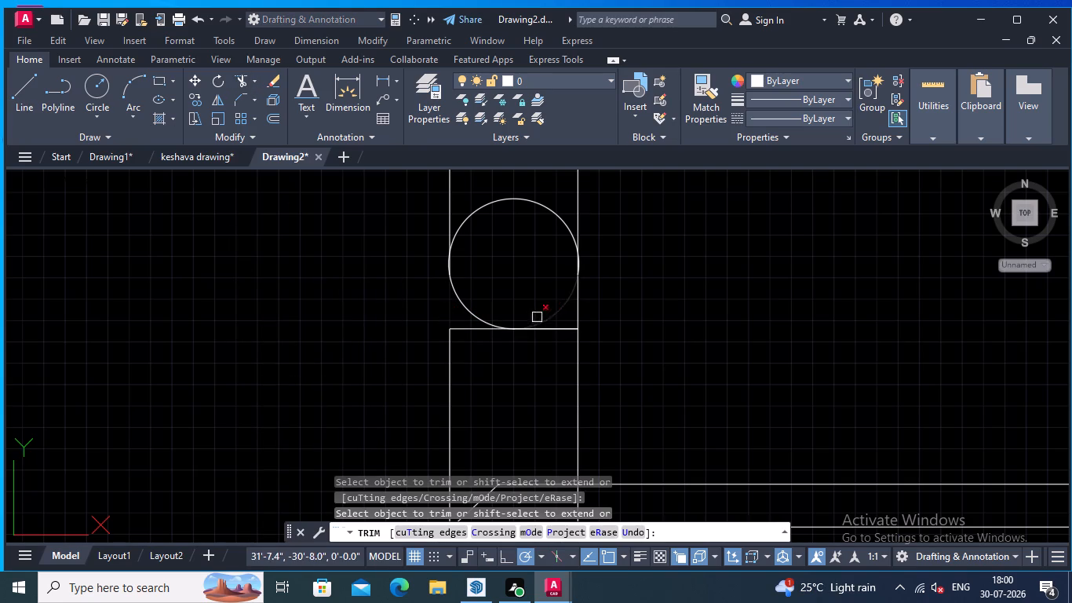
click(578, 312)
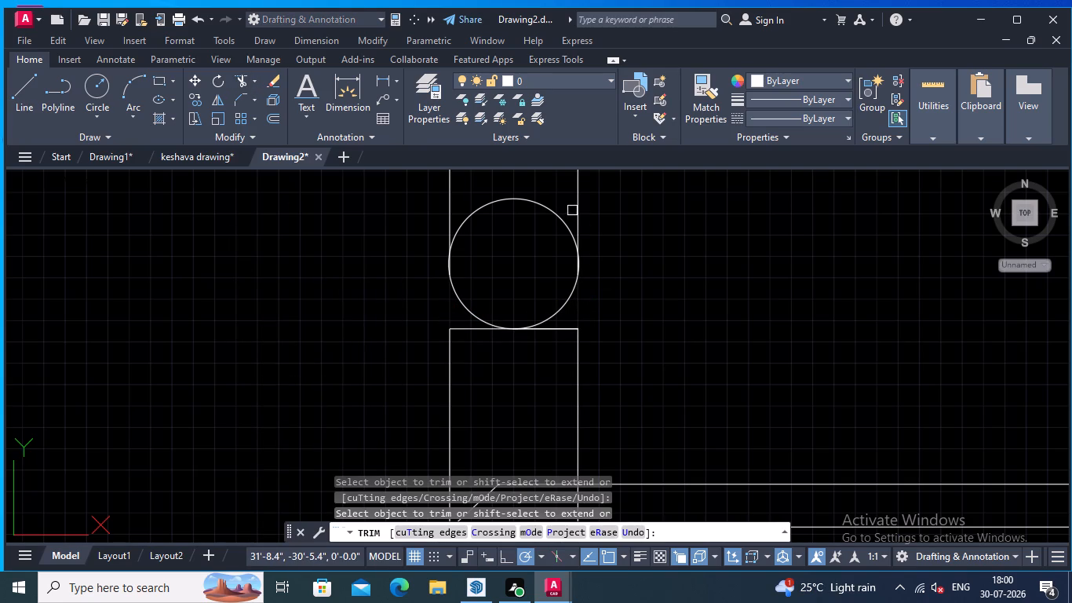
click(577, 208)
scroll(581, 220, down, 1)
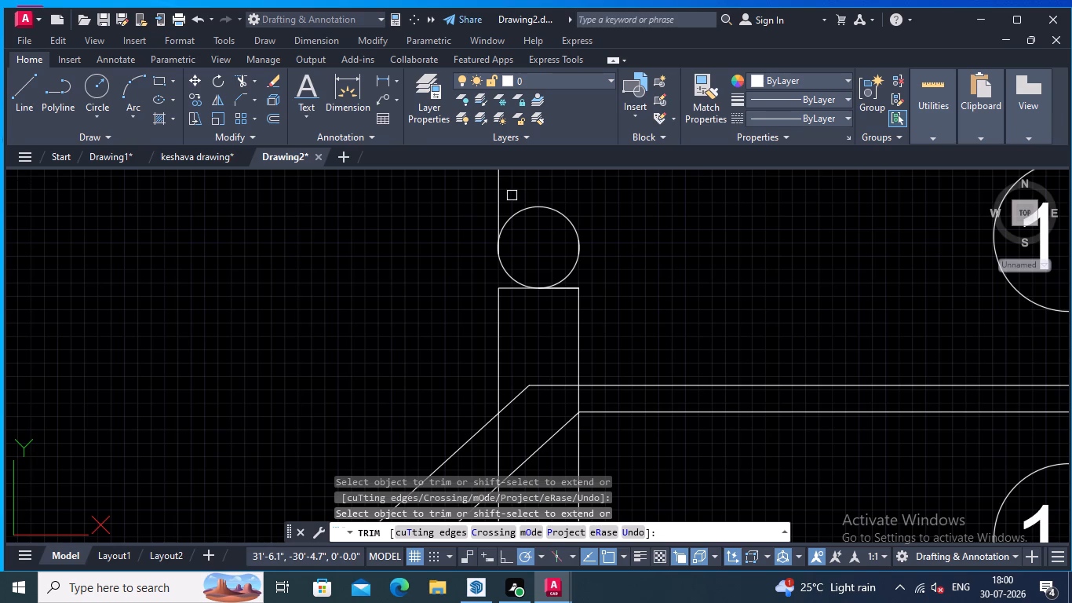
click(500, 196)
scroll(505, 196, down, 2)
middle_click(599, 225)
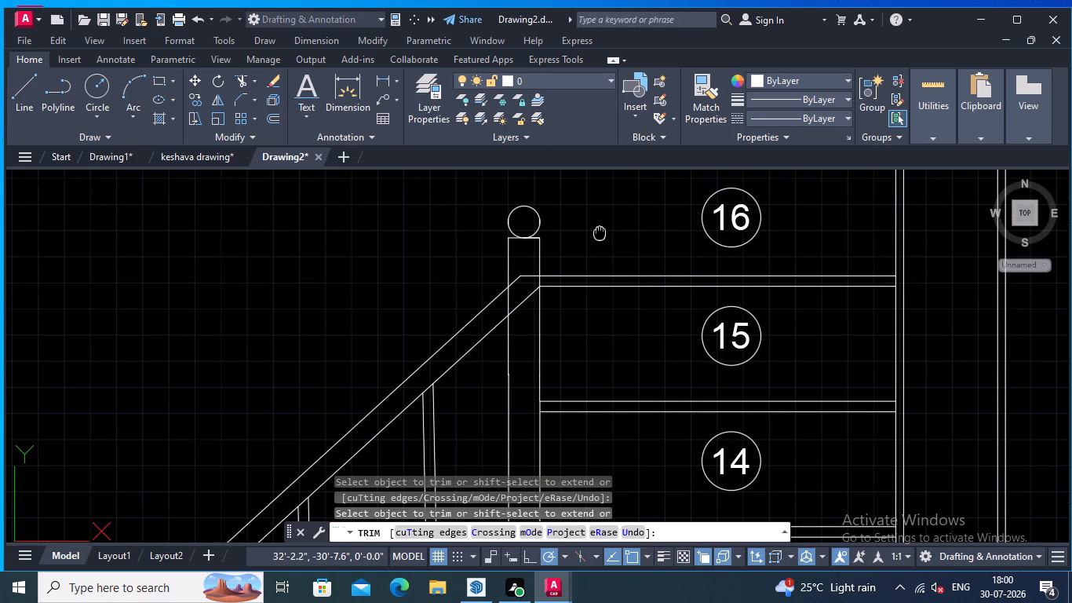
Trim away the handrail lines that cross inside the upper post, so the sloping rail ends at the post's side.
click(522, 278)
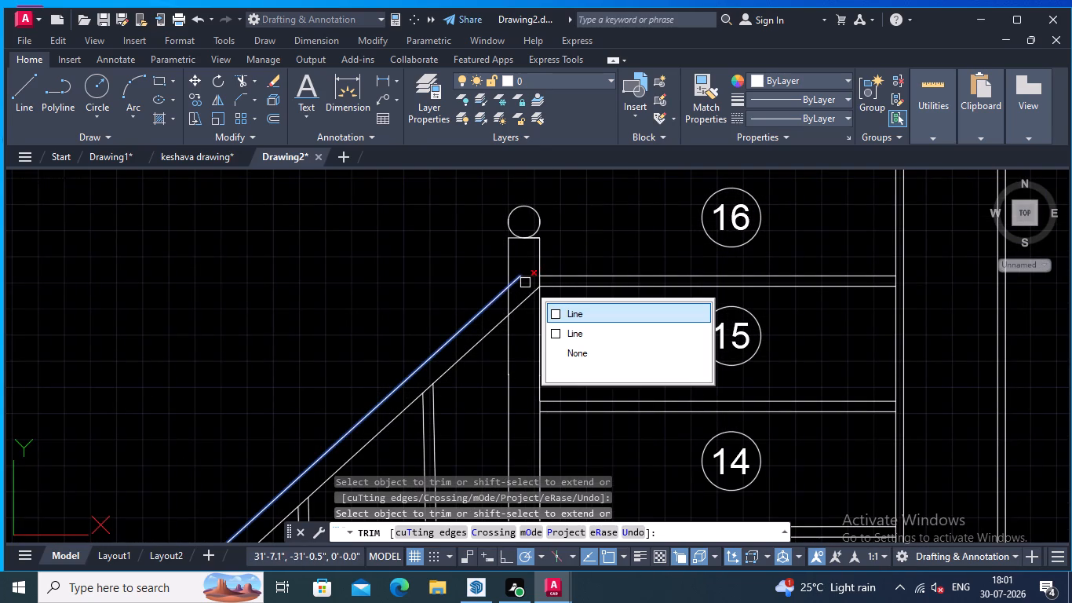
click(531, 275)
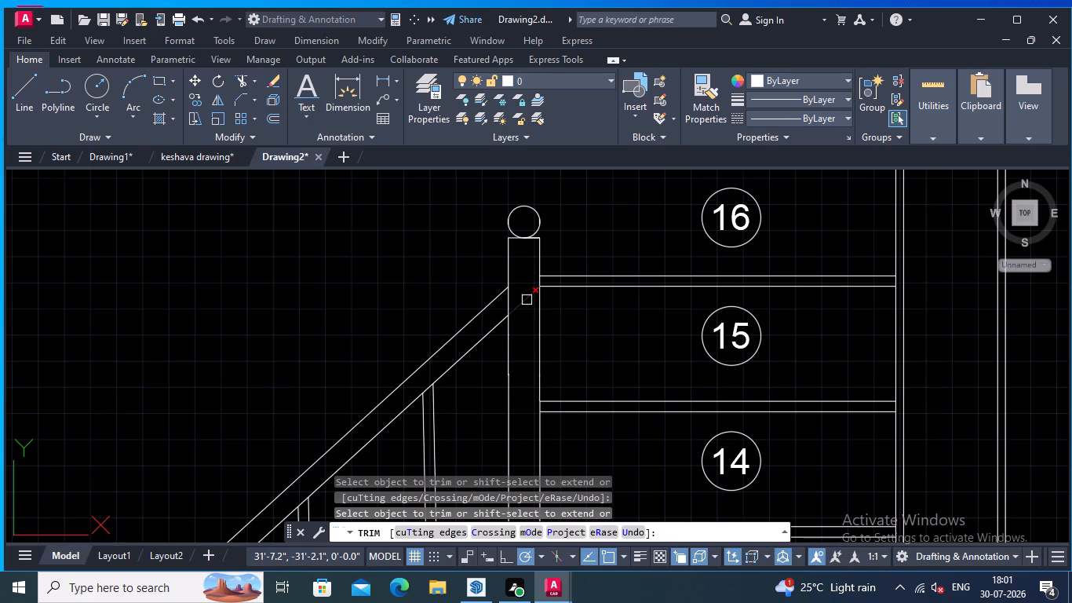
click(527, 300)
scroll(529, 331, down, 2)
middle_drag(527, 331, 527, 309)
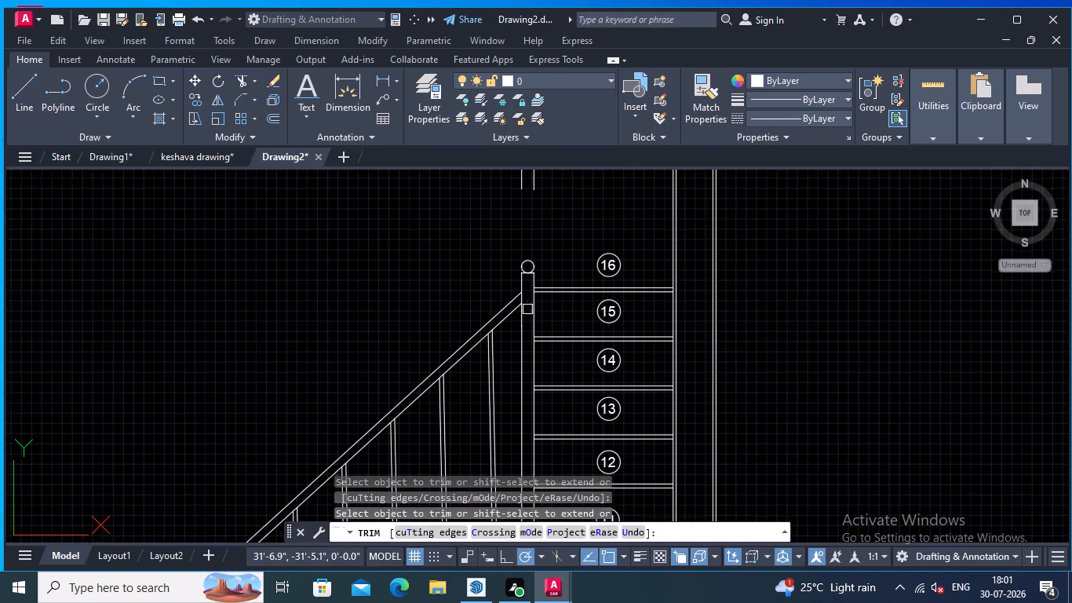
Look over the whole staircase elevation from the upper post down to step 1, and end the Trim command.
scroll(472, 249, down, 2)
middle_drag(462, 250, 427, 323)
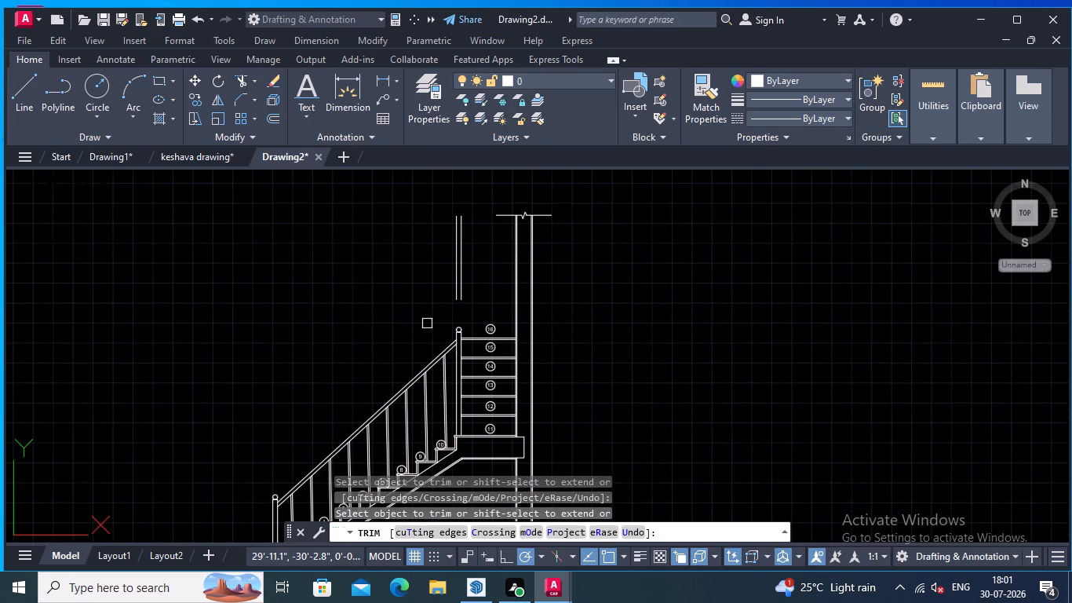
middle_drag(449, 311, 516, 287)
middle_drag(506, 295, 520, 288)
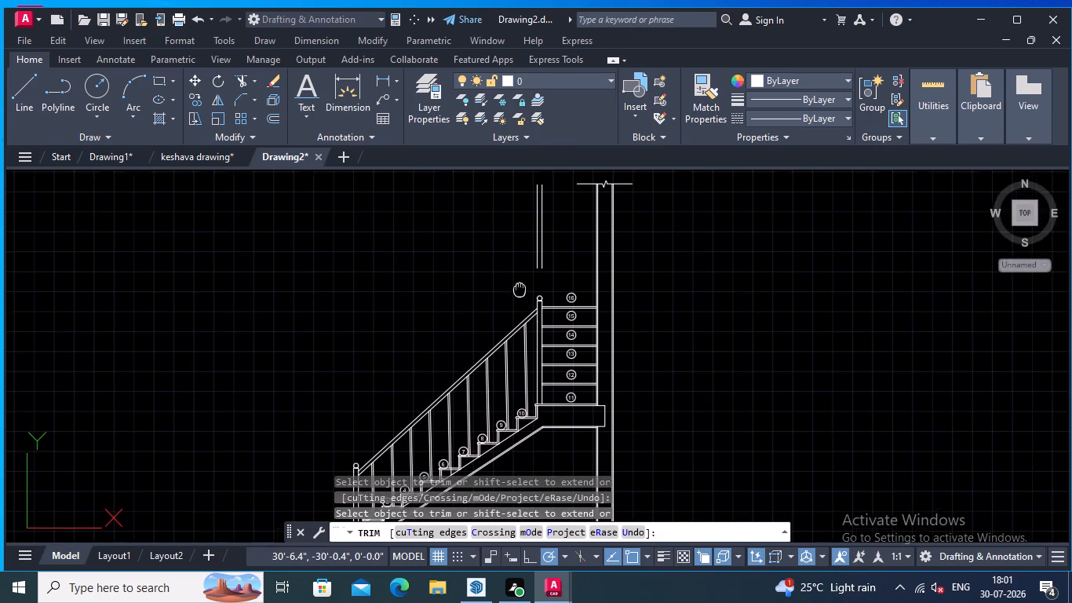
middle_drag(520, 288, 524, 286)
middle_drag(558, 272, 575, 243)
scroll(498, 269, down, 1)
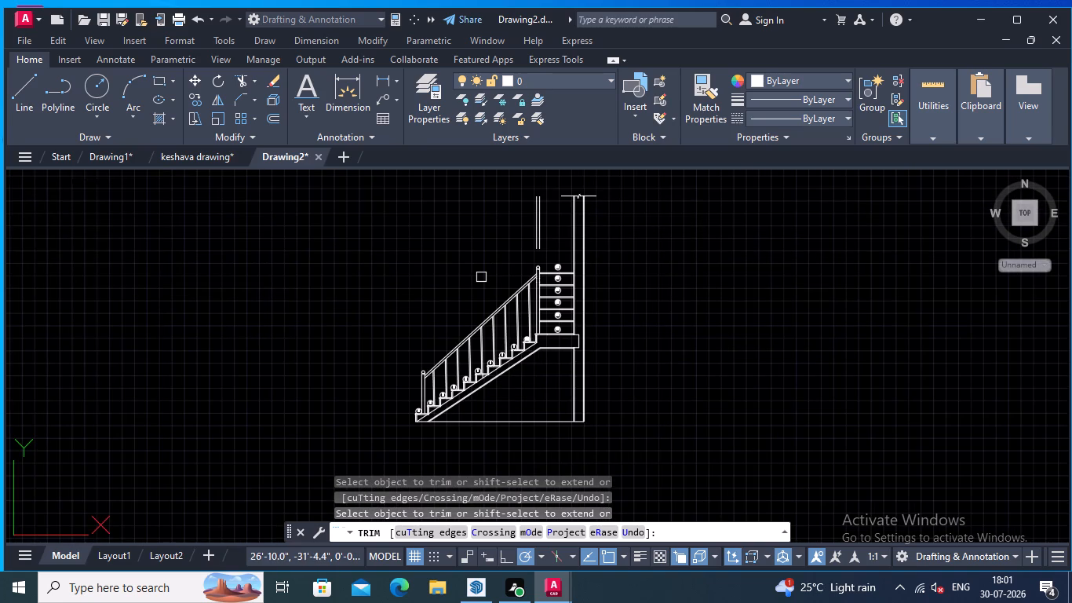
middle_drag(466, 279, 522, 262)
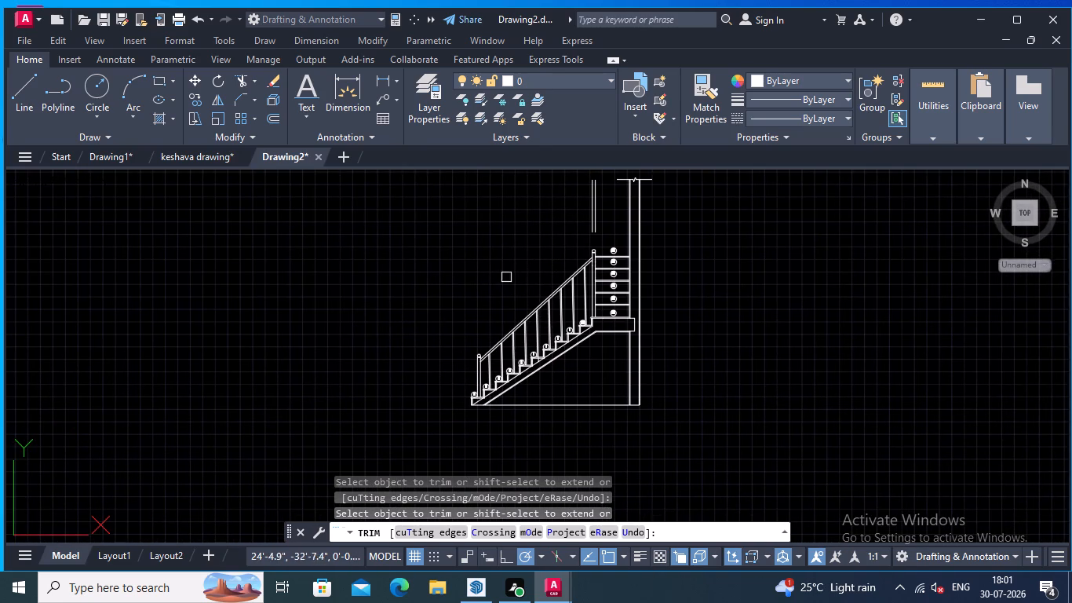
scroll(495, 291, up, 1)
middle_drag(497, 300, 566, 210)
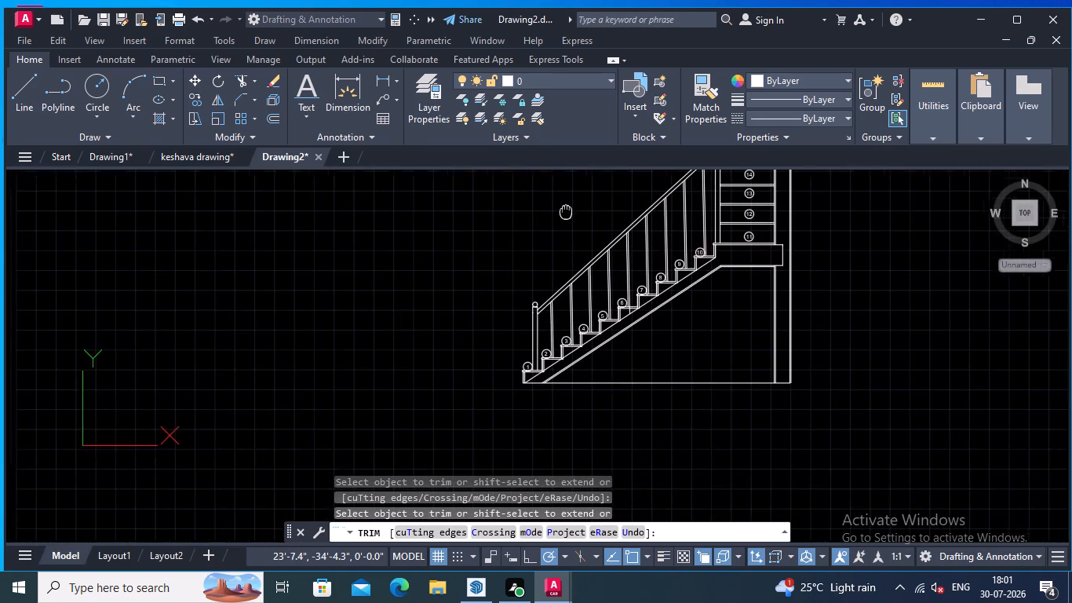
middle_drag(566, 210, 566, 210)
scroll(464, 290, up, 2)
middle_drag(464, 290, 512, 168)
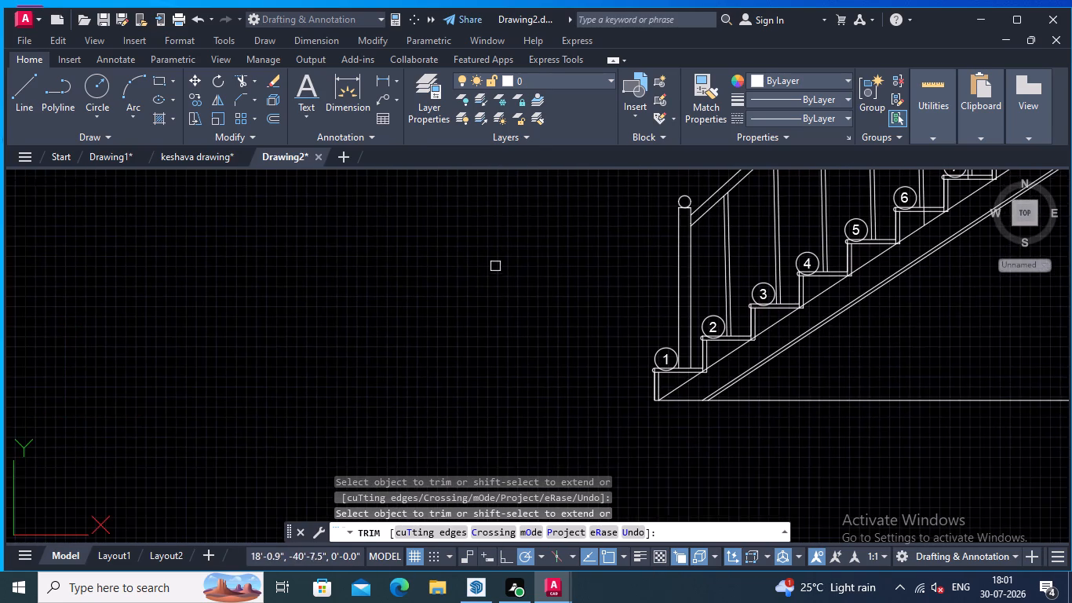
scroll(493, 271, down, 2)
middle_drag(465, 284, 380, 332)
middle_drag(410, 333, 366, 386)
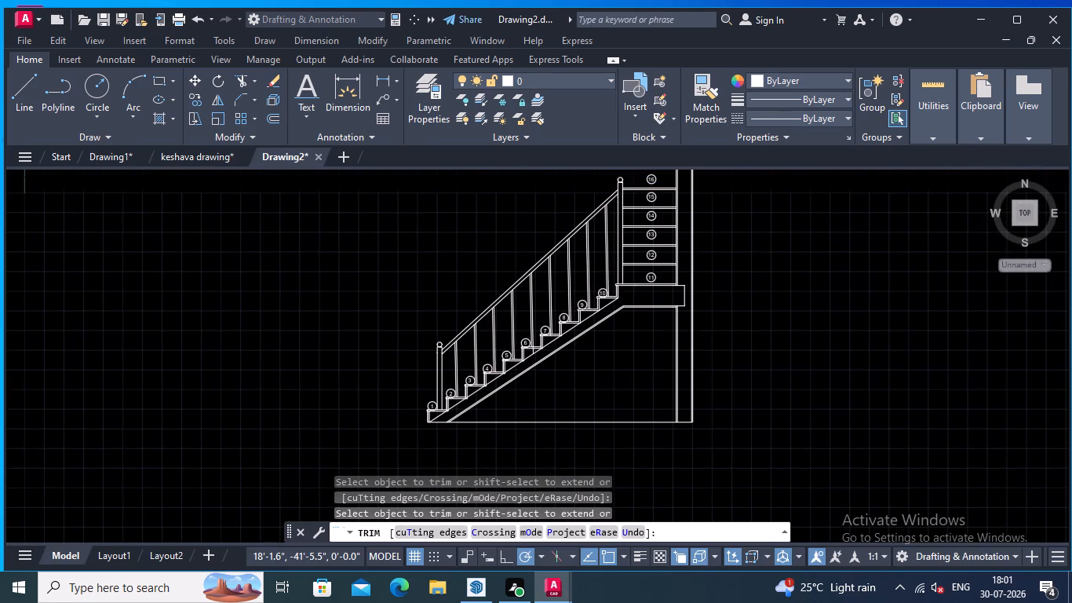
key(Return)
Erase the two leftover vertical lines standing above the upper post's ball cap.
middle_drag(447, 259, 275, 449)
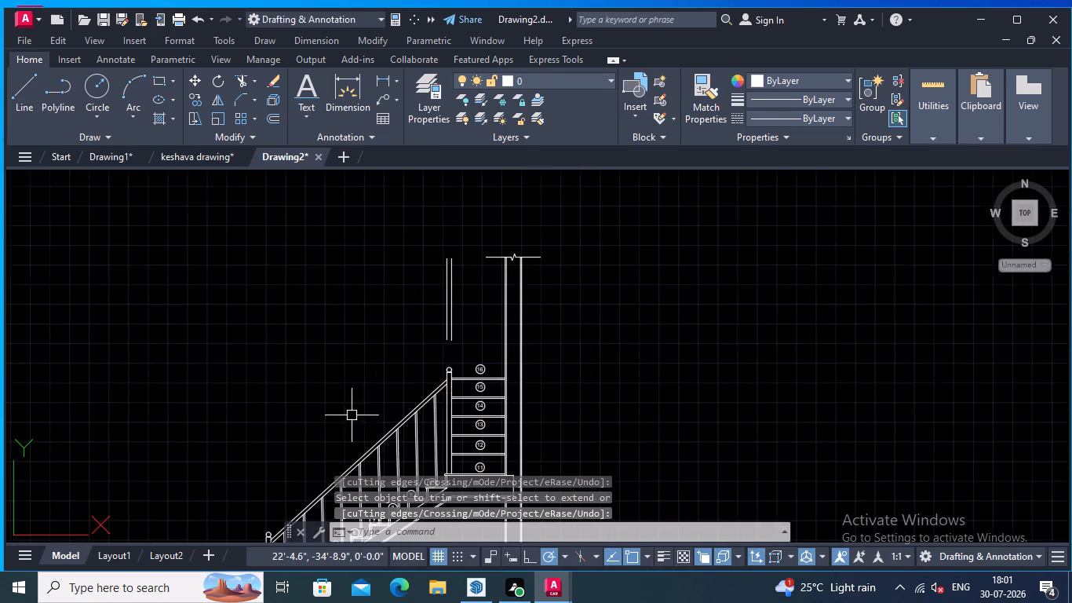
scroll(388, 388, up, 2)
middle_drag(414, 365, 348, 409)
click(518, 342)
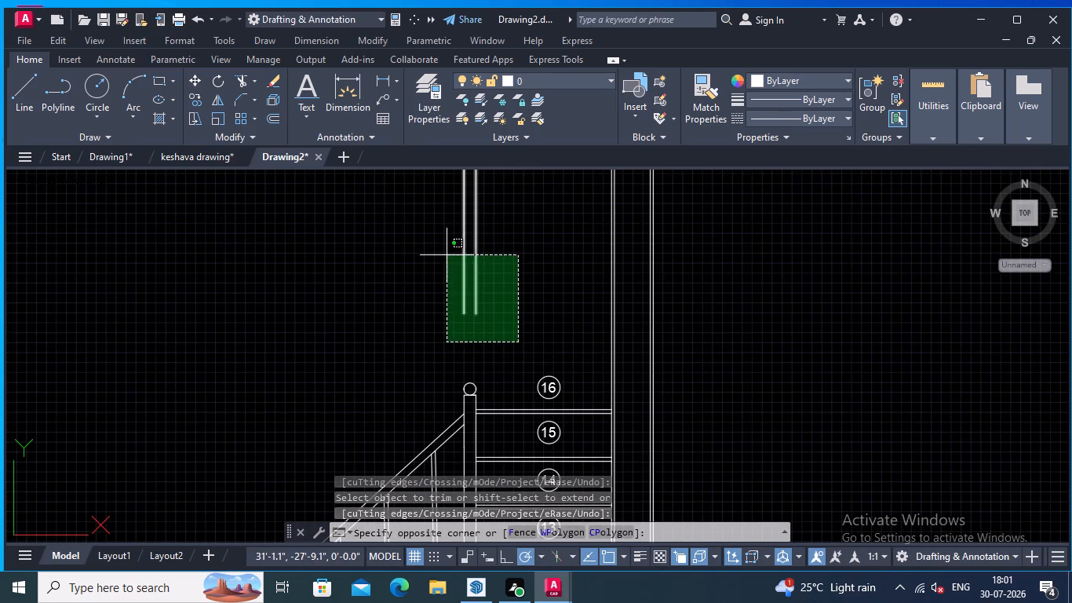
click(447, 255)
right_click(442, 257)
click(506, 313)
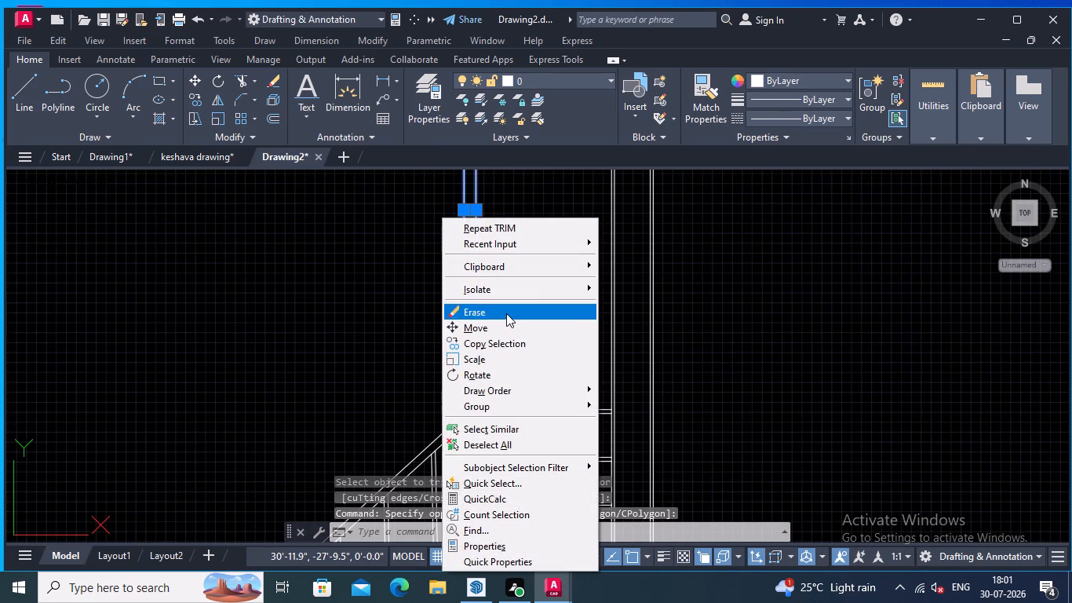
Copy the complete upper newel post with its ball cap, from its lower corner on the landing to the matching corner of its top line.
middle_drag(478, 366, 492, 304)
scroll(501, 321, up, 1)
click(479, 328)
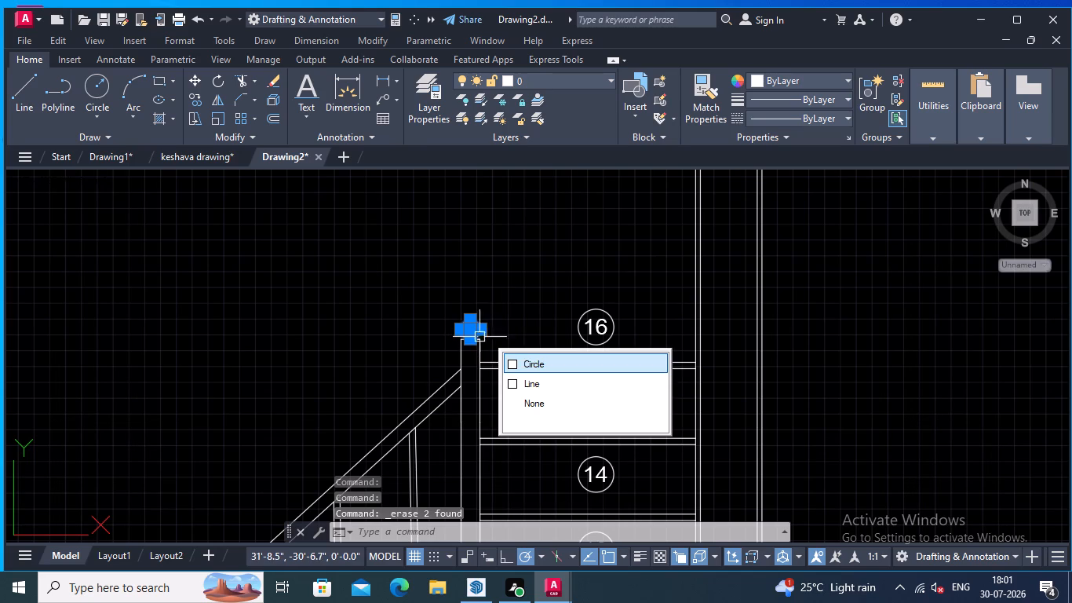
click(481, 351)
scroll(482, 338, up, 1)
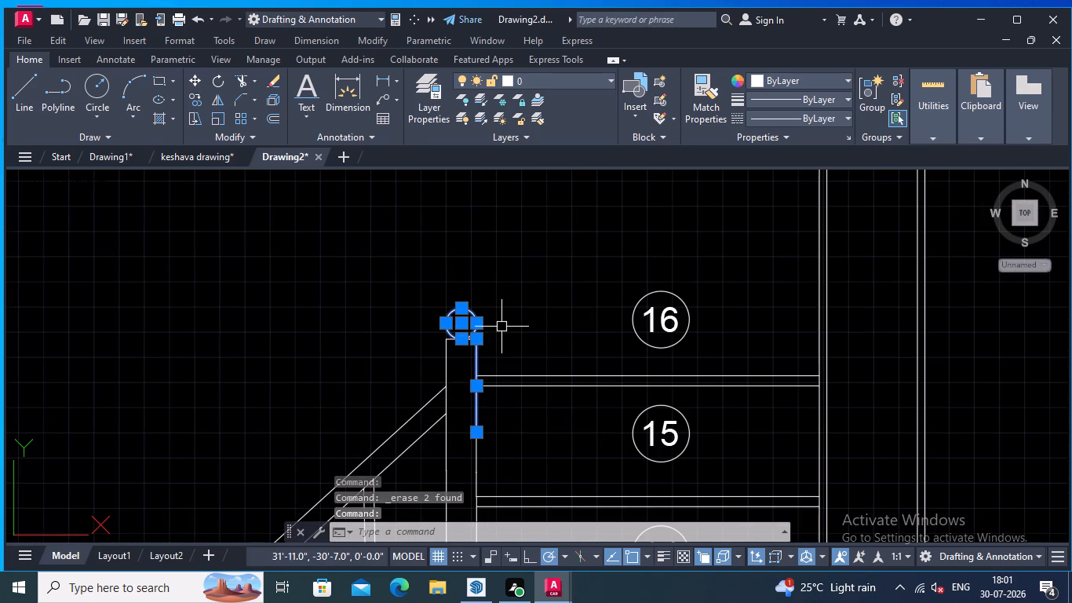
middle_drag(497, 335, 567, 271)
scroll(524, 294, up, 2)
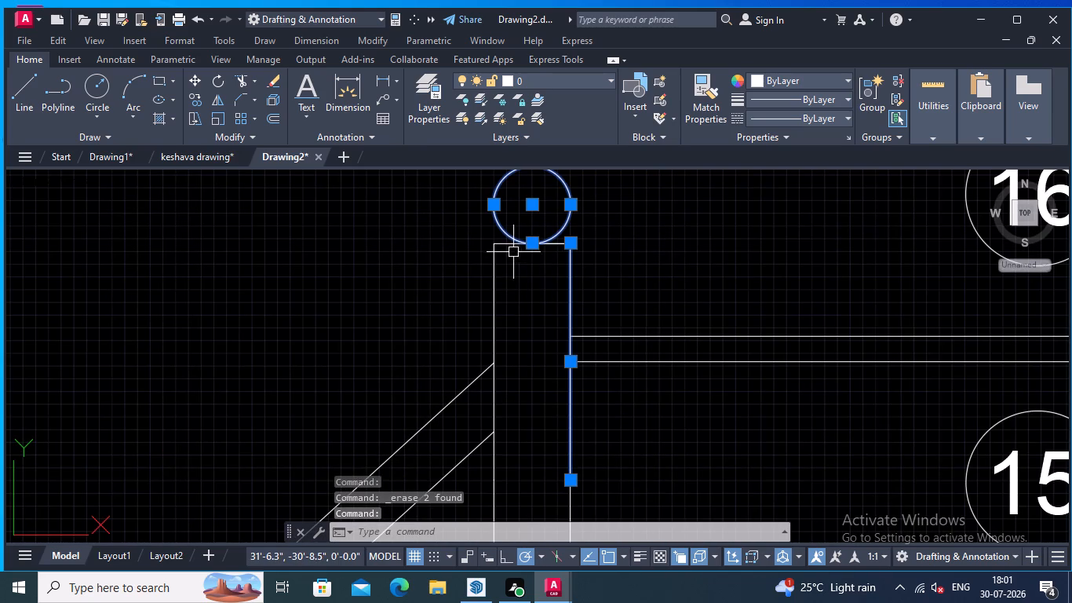
click(505, 246)
click(495, 300)
scroll(505, 309, down, 1)
middle_drag(508, 311, 518, 256)
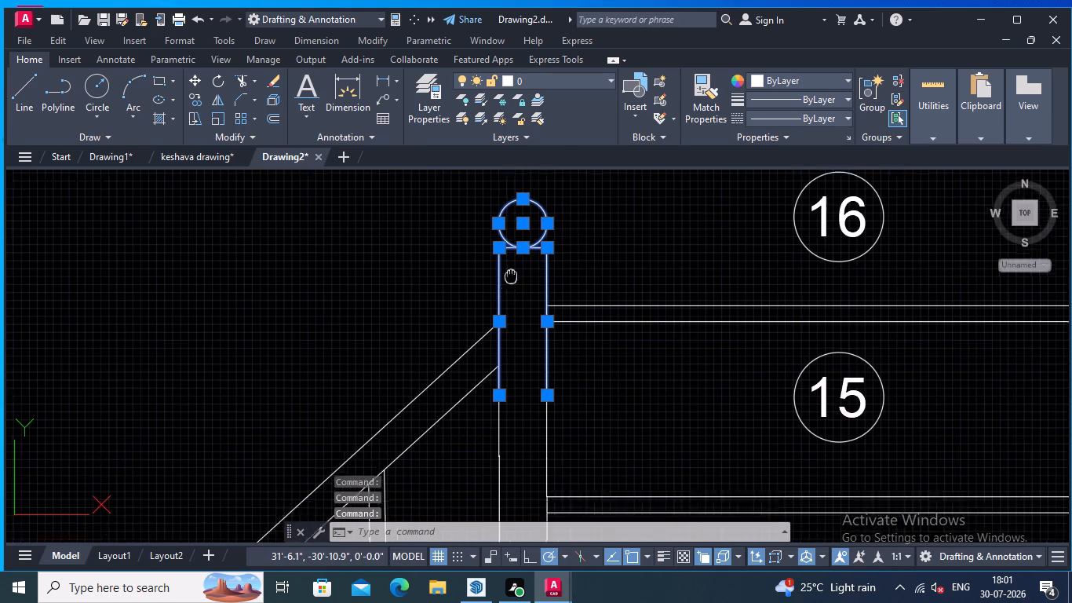
middle_drag(518, 256, 520, 251)
middle_drag(512, 432, 523, 347)
click(524, 389)
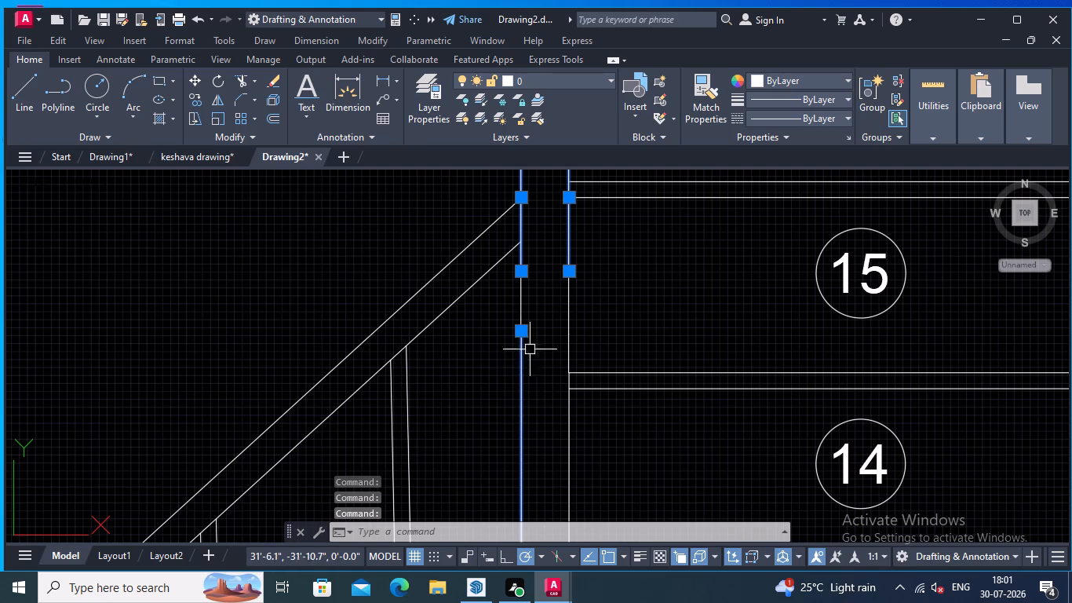
click(519, 300)
click(568, 312)
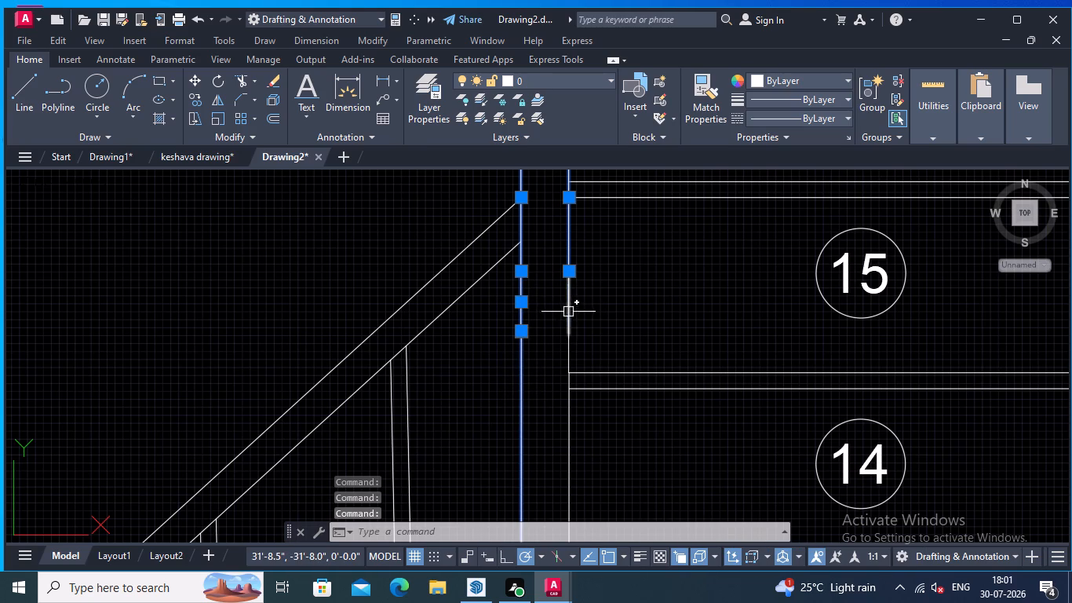
scroll(567, 366, up, 2)
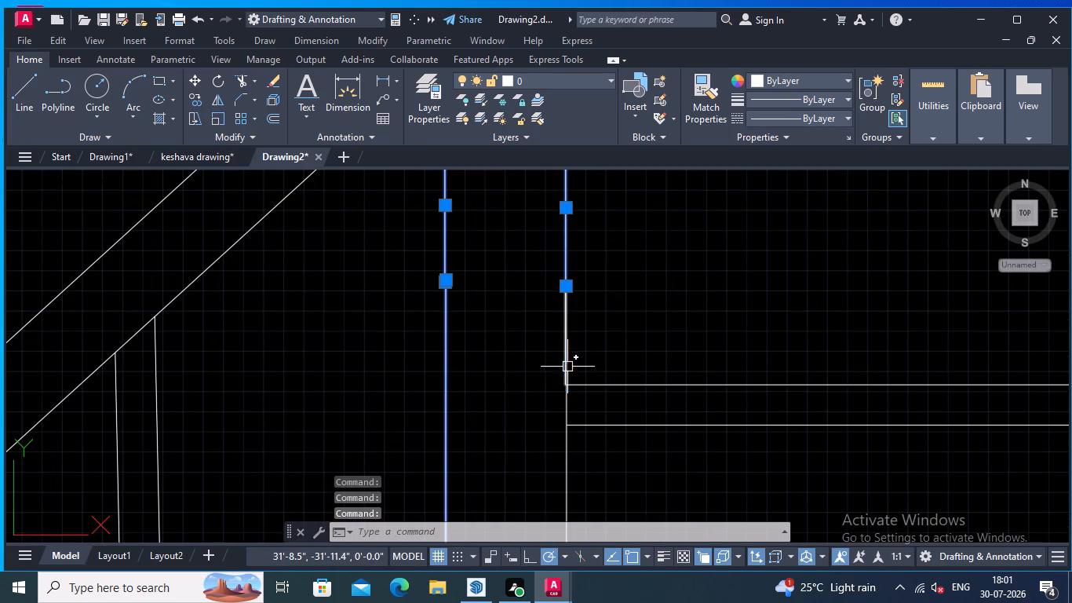
click(567, 367)
click(568, 407)
scroll(552, 371, down, 2)
middle_drag(531, 378, 512, 308)
scroll(516, 327, down, 3)
middle_drag(527, 406, 513, 293)
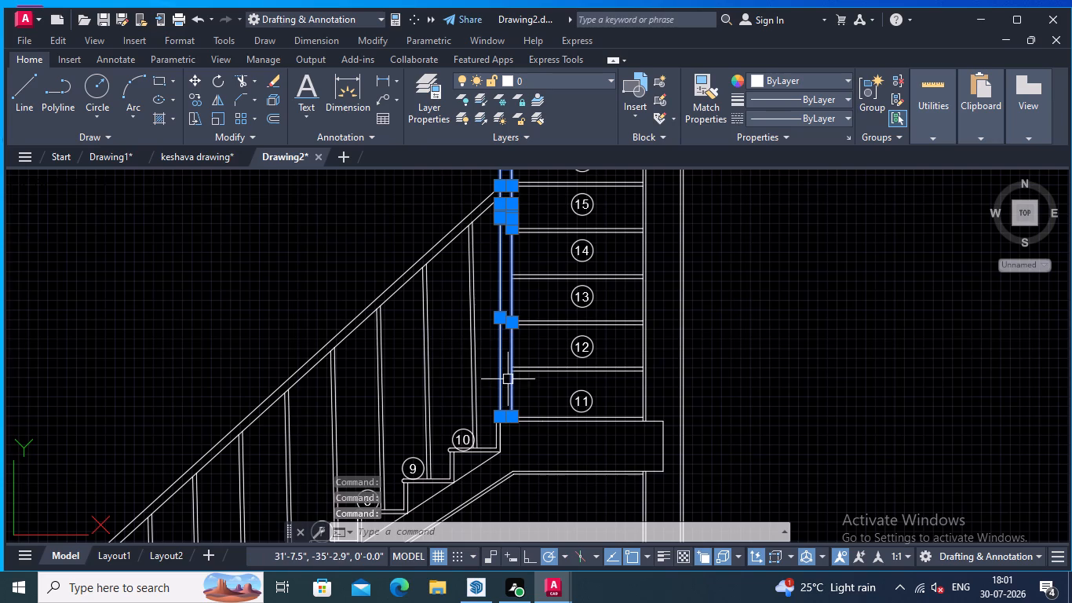
right_click(833, 287)
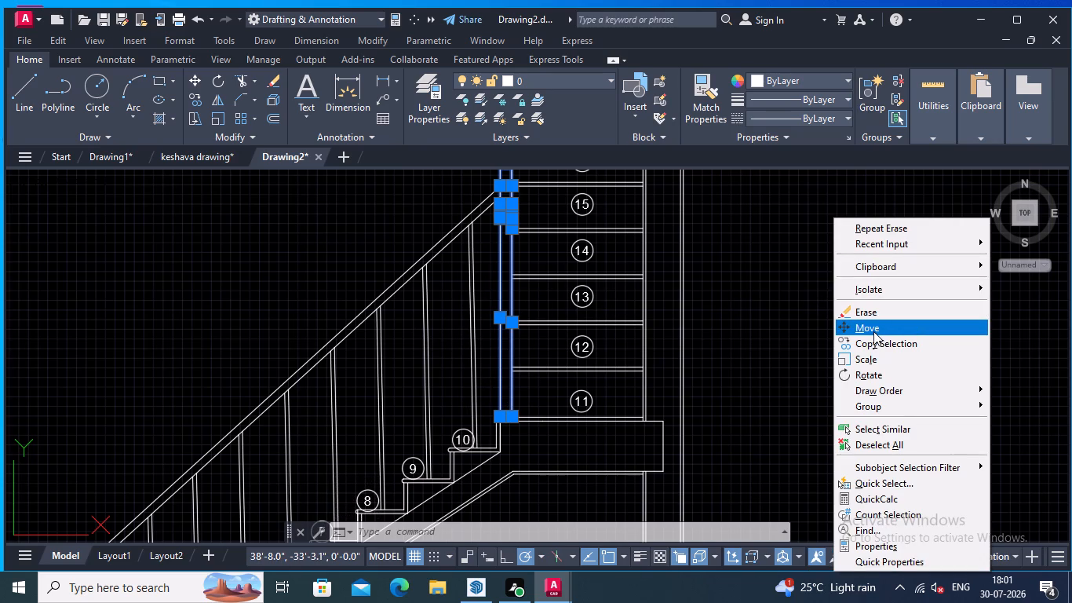
click(904, 340)
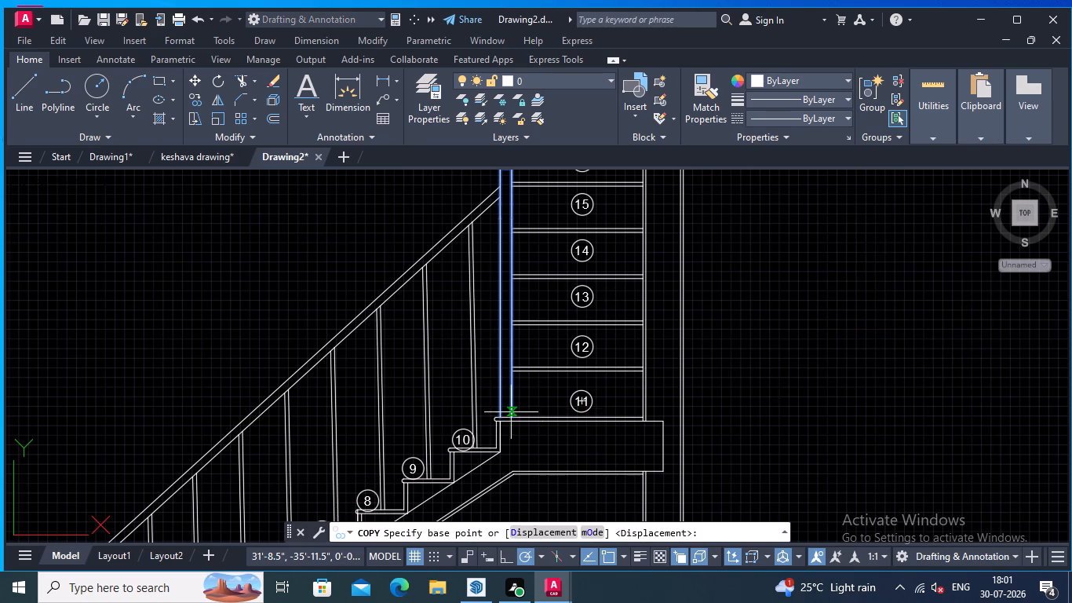
scroll(511, 412, up, 3)
middle_drag(523, 412, 655, 398)
click(588, 420)
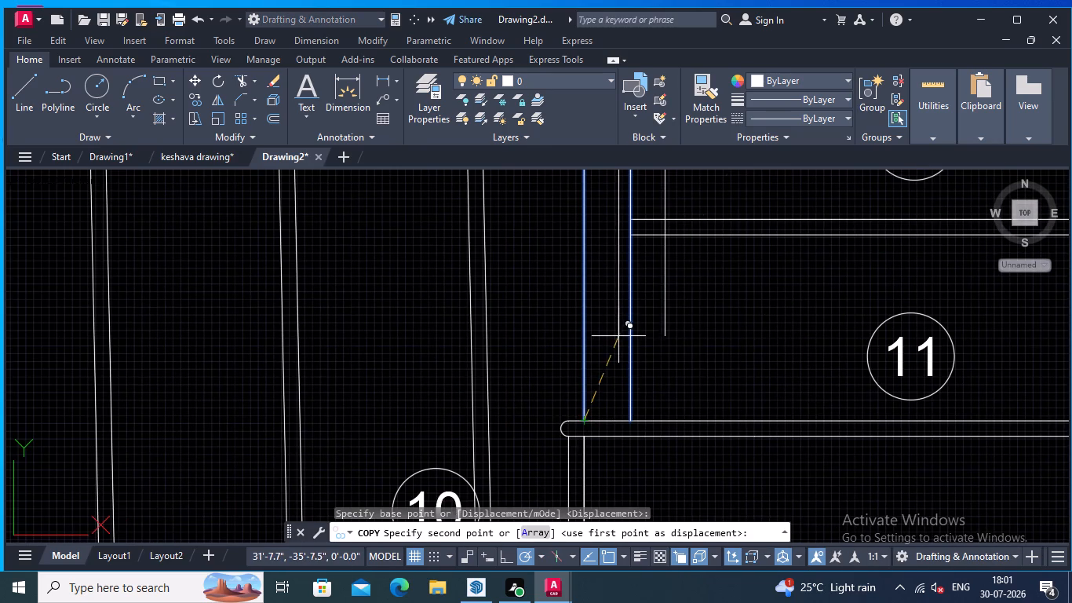
middle_drag(618, 333, 628, 466)
scroll(620, 396, down, 3)
middle_drag(613, 381, 619, 512)
scroll(634, 331, up, 2)
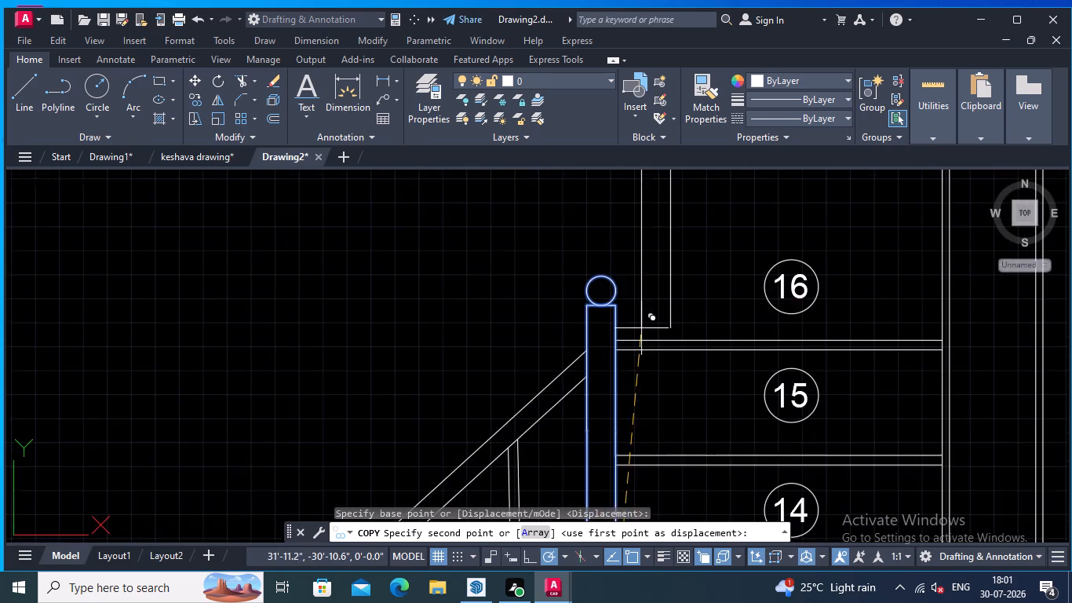
middle_drag(625, 327, 624, 459)
scroll(557, 415, up, 1)
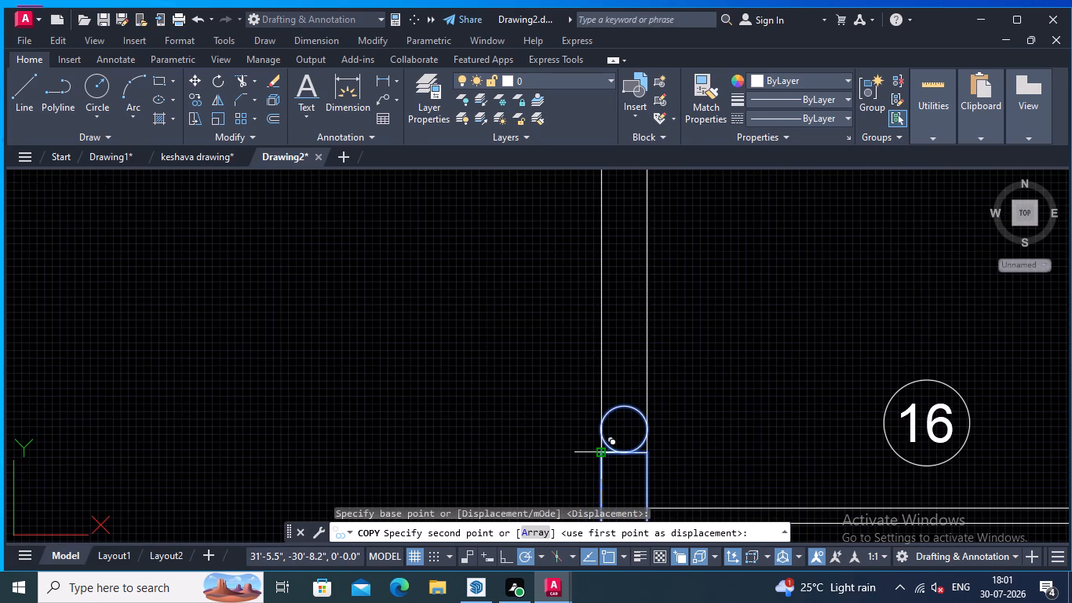
click(599, 451)
key(Return)
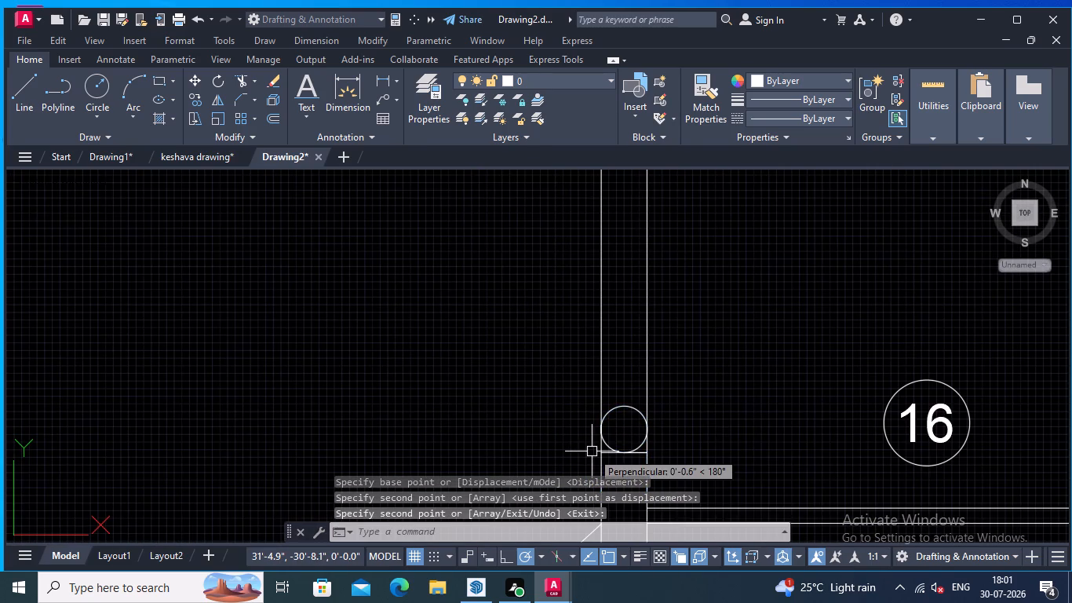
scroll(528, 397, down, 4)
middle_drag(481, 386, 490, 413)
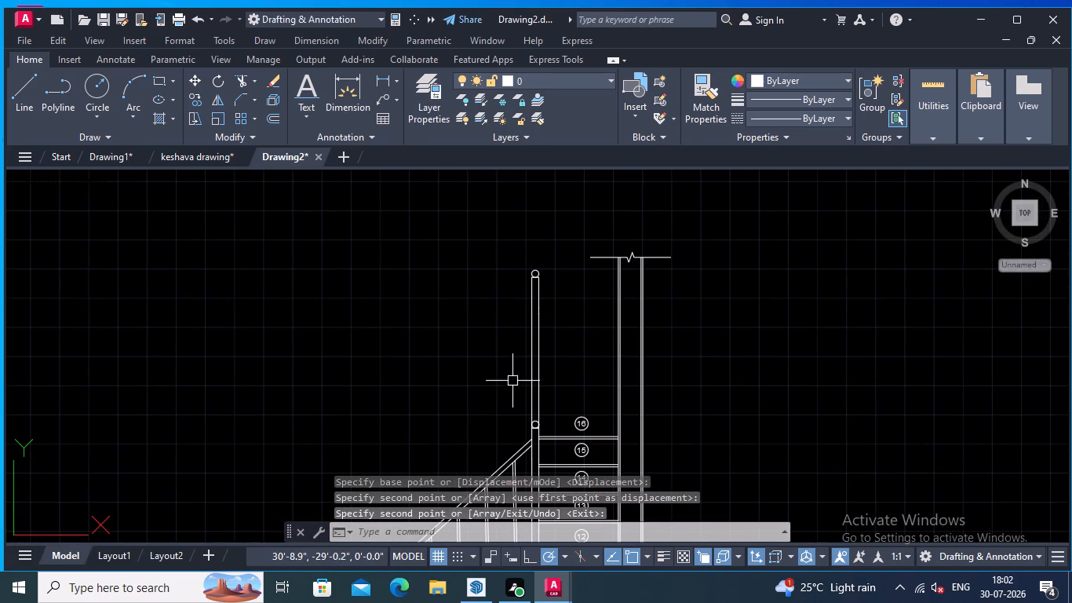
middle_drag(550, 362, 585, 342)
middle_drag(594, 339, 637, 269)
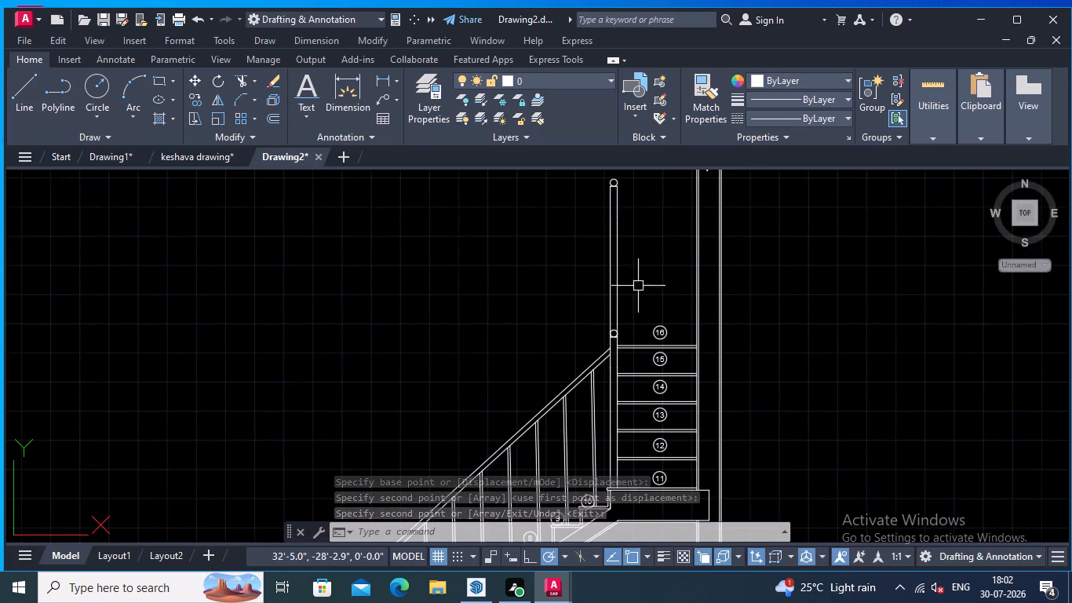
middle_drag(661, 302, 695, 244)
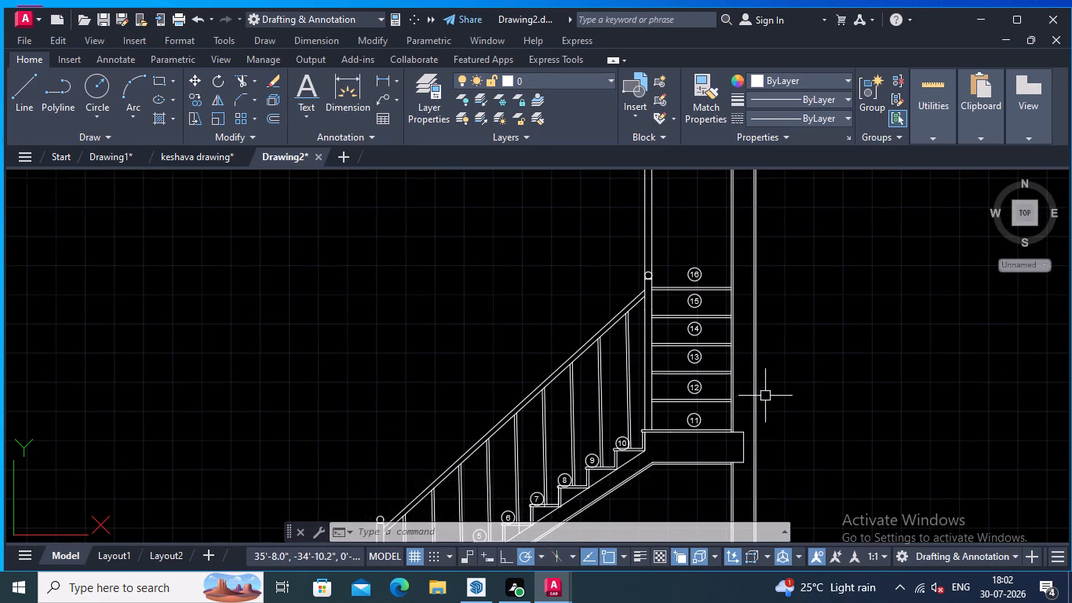
Start a hatch with the AR-CONC pattern and fill the sloping waist slab together with the landing slab.
scroll(826, 386, down, 1)
middle_drag(827, 385, 888, 192)
middle_drag(520, 331, 502, 373)
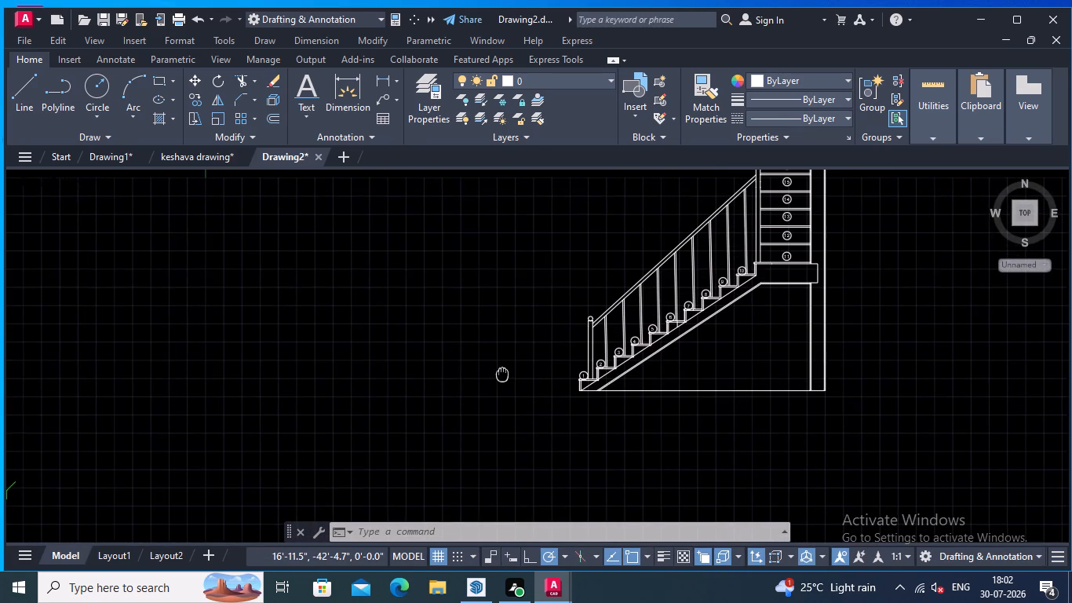
middle_drag(502, 373, 487, 339)
scroll(552, 344, up, 2)
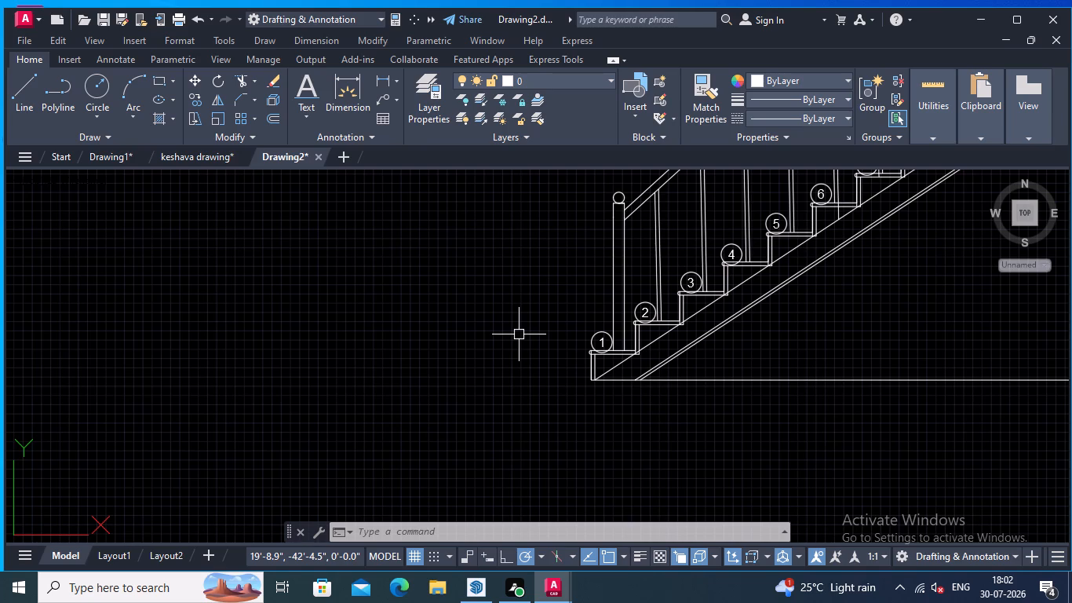
key(h)
key(Return)
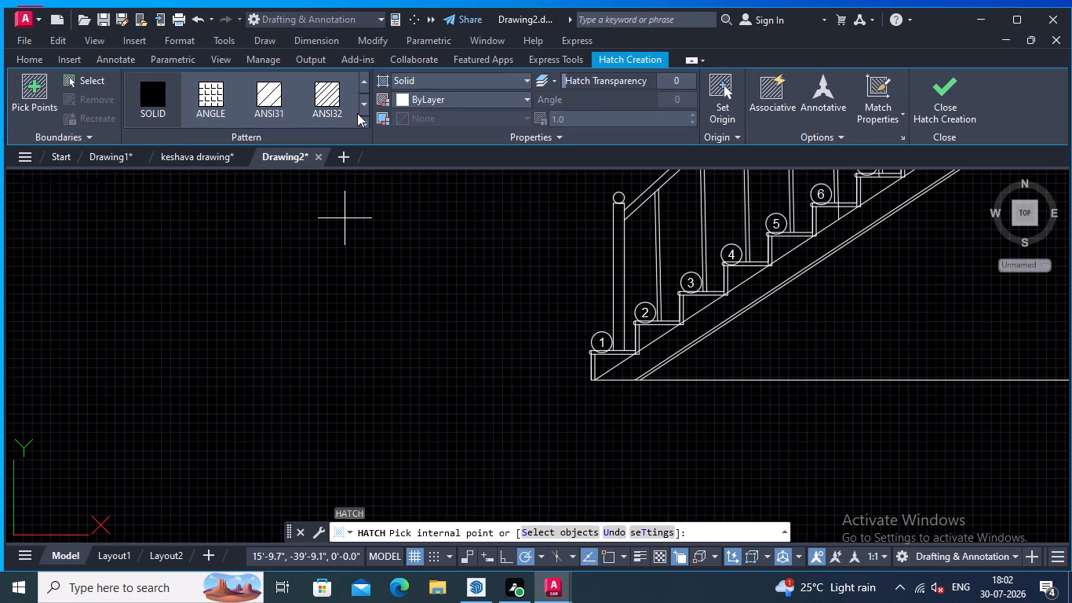
click(361, 101)
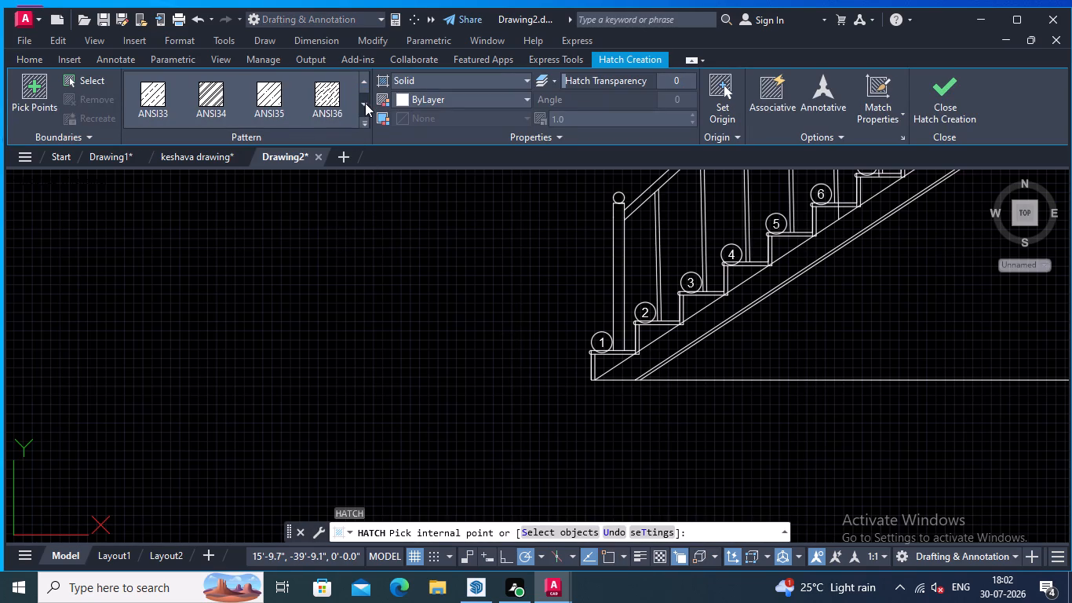
click(365, 103)
click(364, 104)
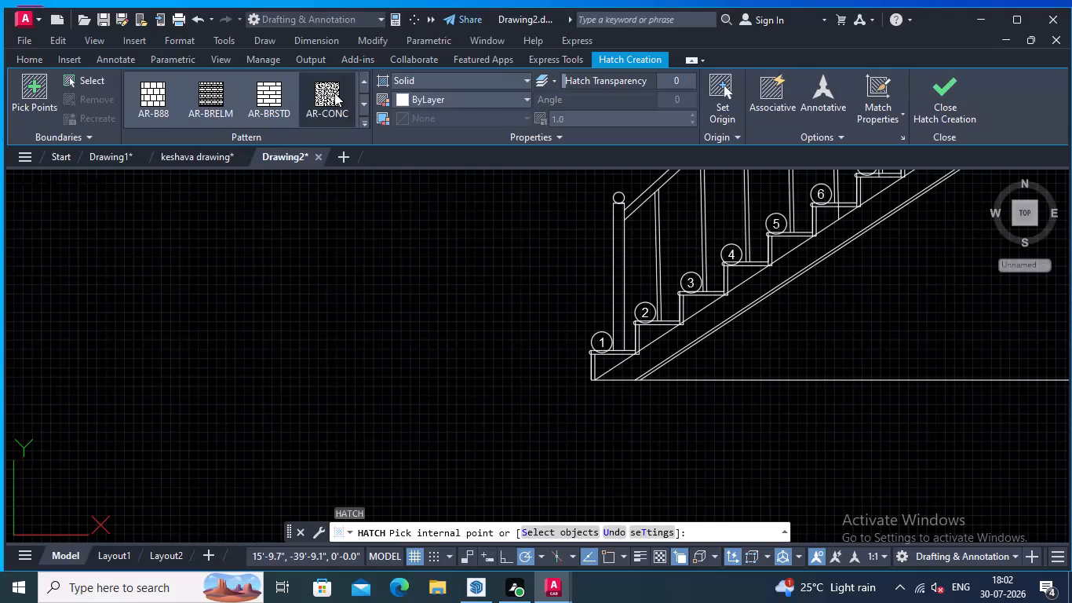
click(334, 93)
middle_drag(428, 323, 196, 307)
scroll(184, 319, up, 1)
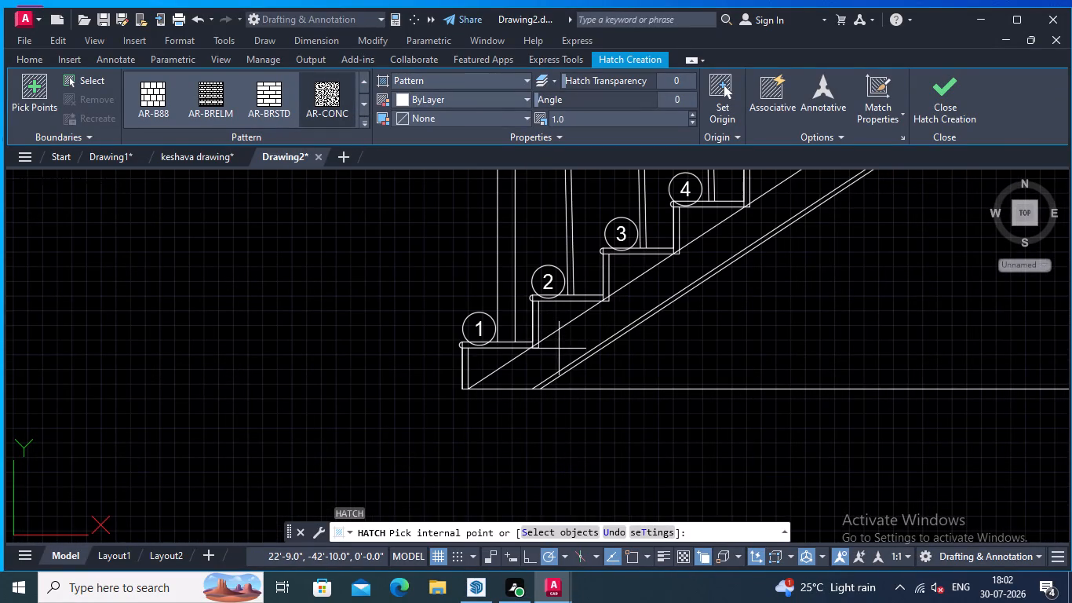
click(561, 354)
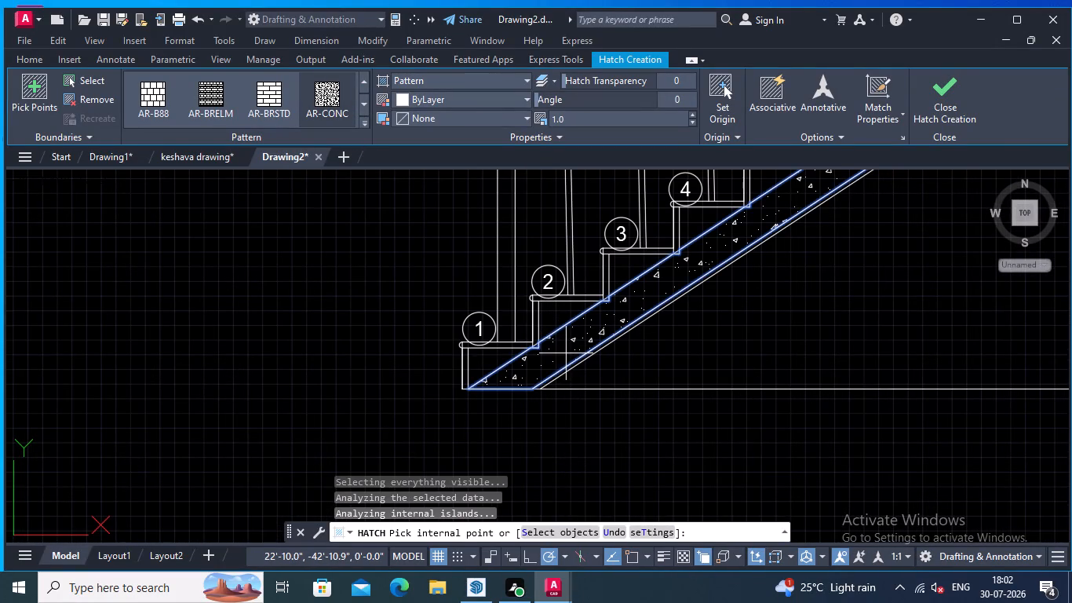
Add the triangular areas under steps 1 to 5 to the AR-CONC concrete hatch.
scroll(566, 353, up, 1)
click(553, 301)
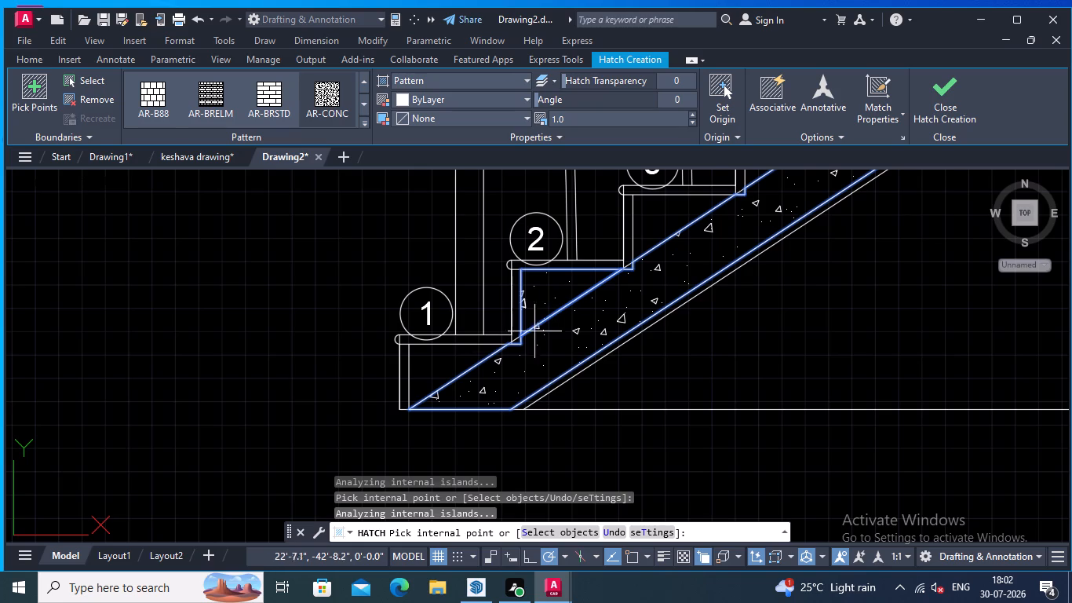
click(443, 365)
middle_drag(545, 353, 519, 397)
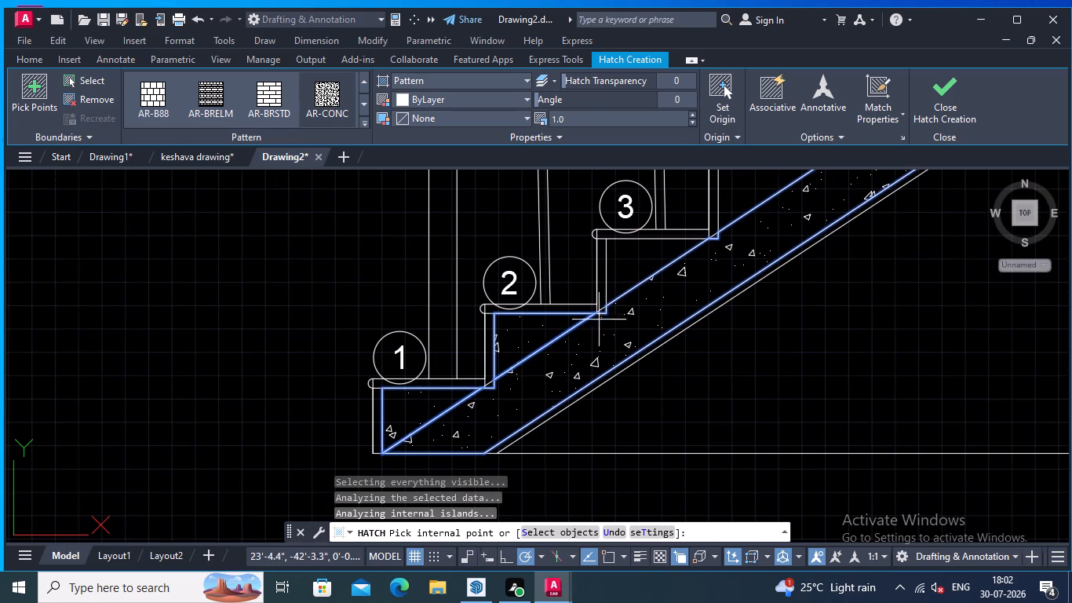
click(625, 272)
middle_drag(622, 289, 469, 425)
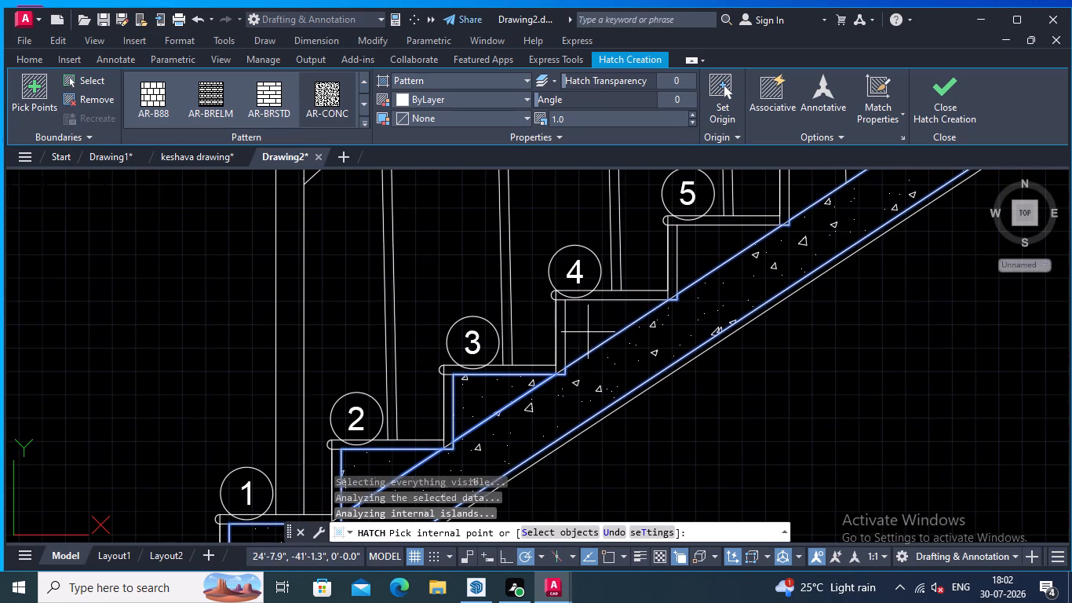
click(589, 332)
middle_drag(594, 344, 469, 418)
click(593, 320)
Add the triangular areas under steps 6 to 10 to the concrete hatch, undoing any wrongly picked area, and finish the hatch.
middle_drag(596, 329, 499, 417)
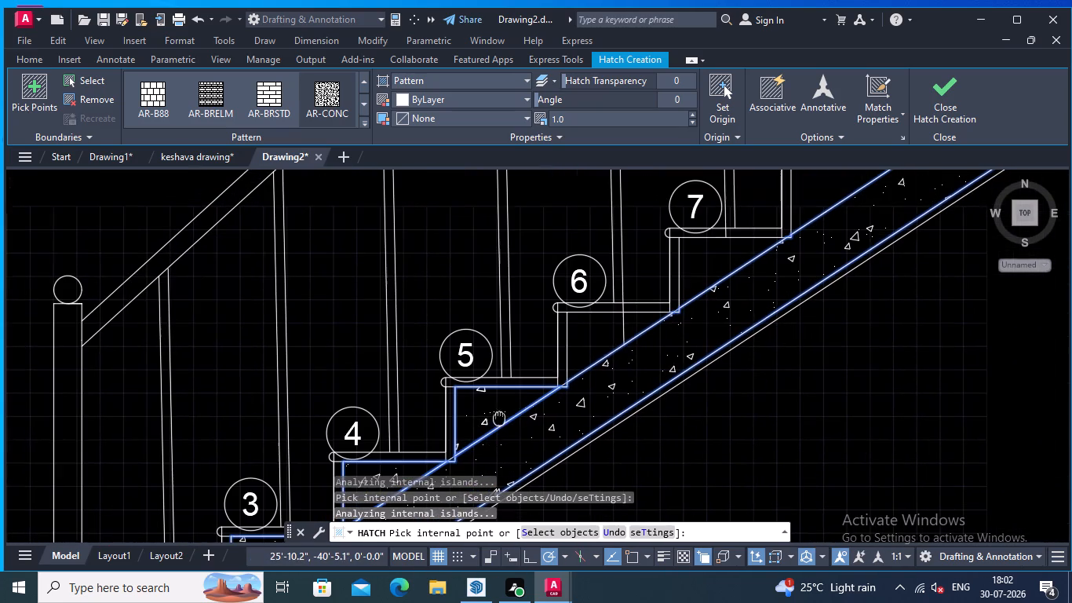
click(604, 330)
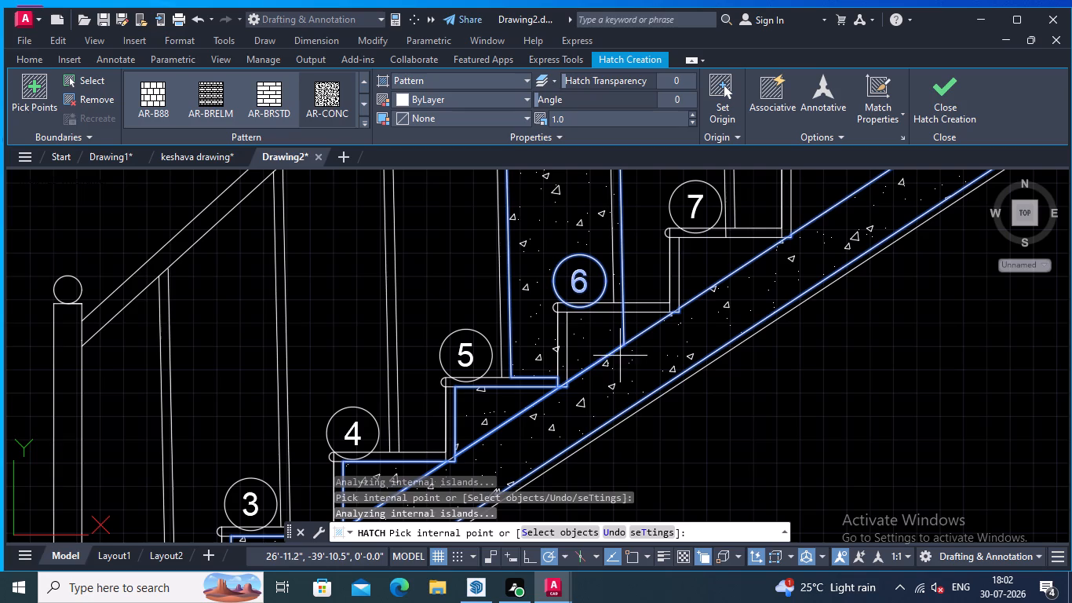
key(ctrl+z)
click(600, 344)
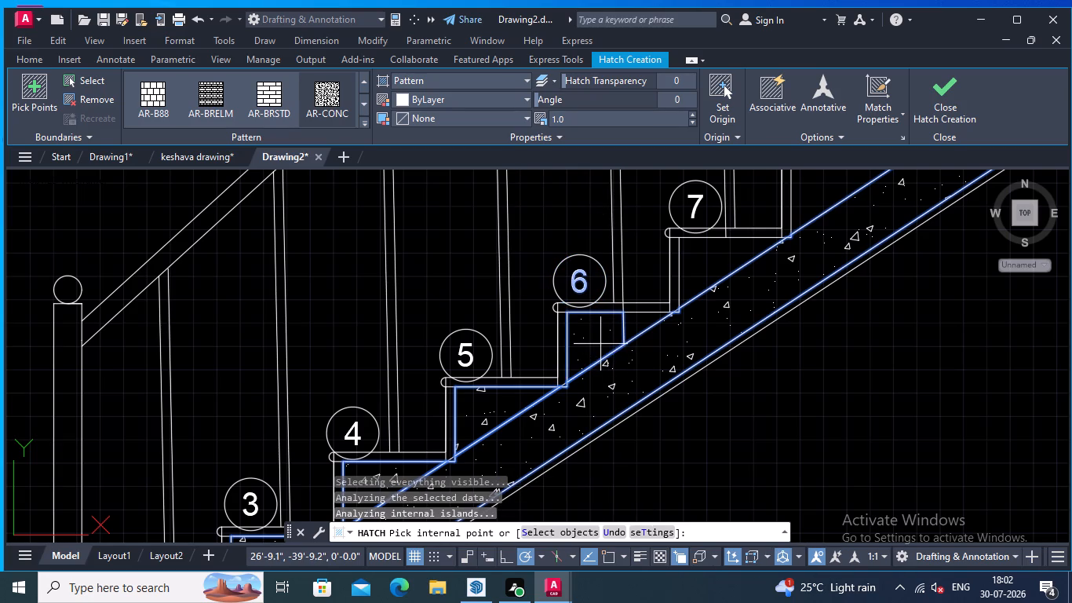
click(721, 274)
scroll(720, 278, down, 1)
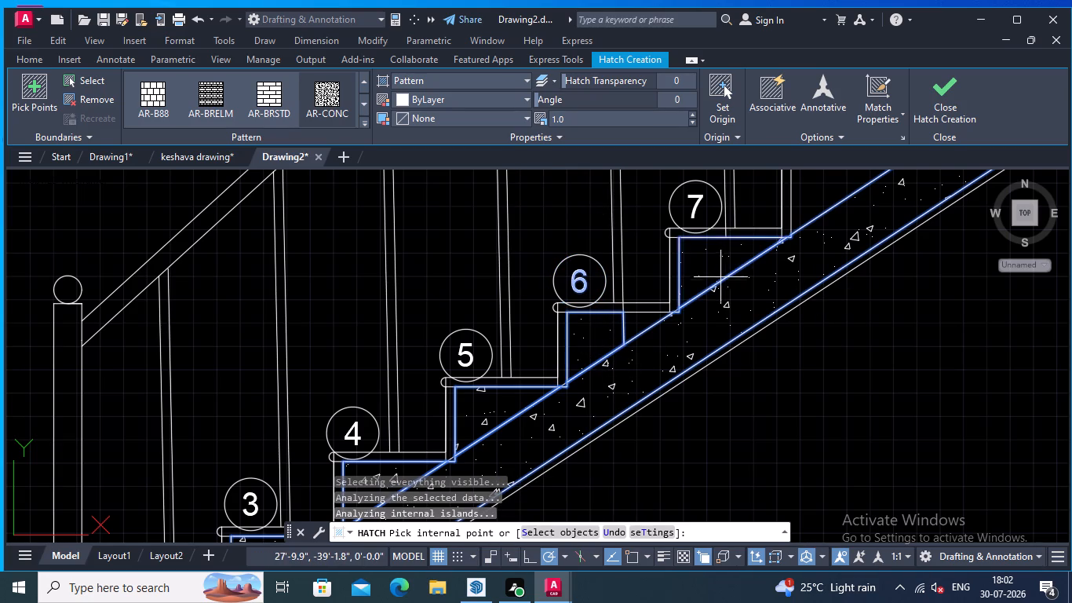
middle_drag(720, 286, 571, 411)
click(636, 350)
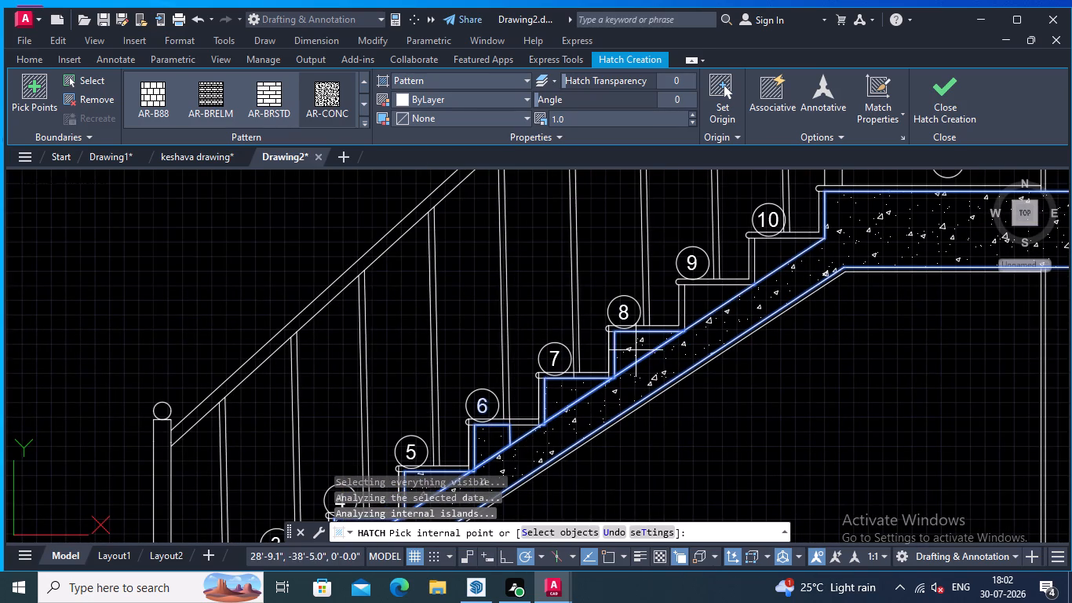
click(704, 302)
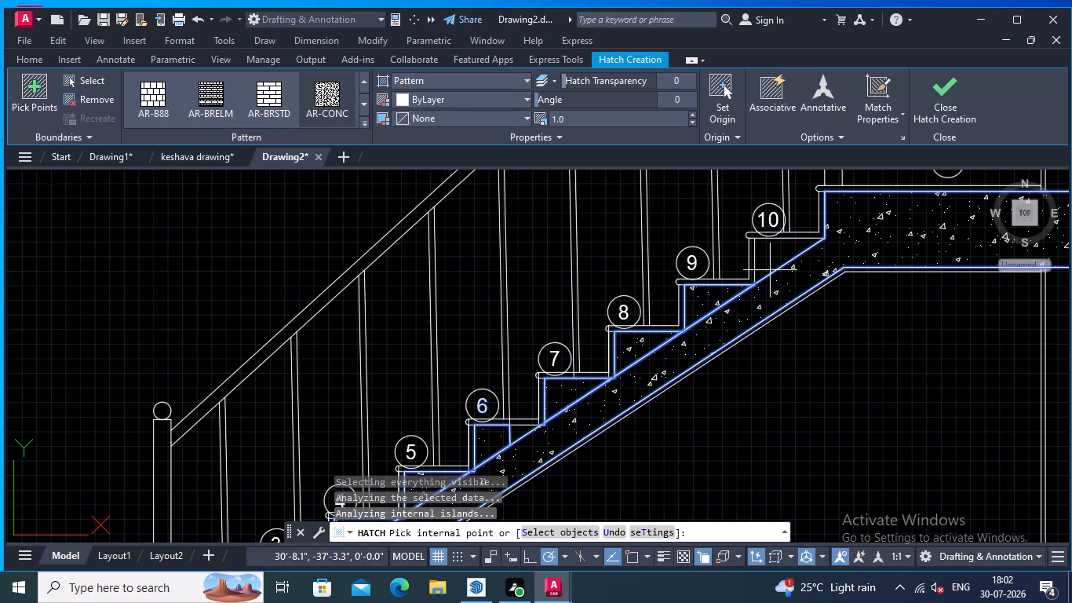
click(770, 267)
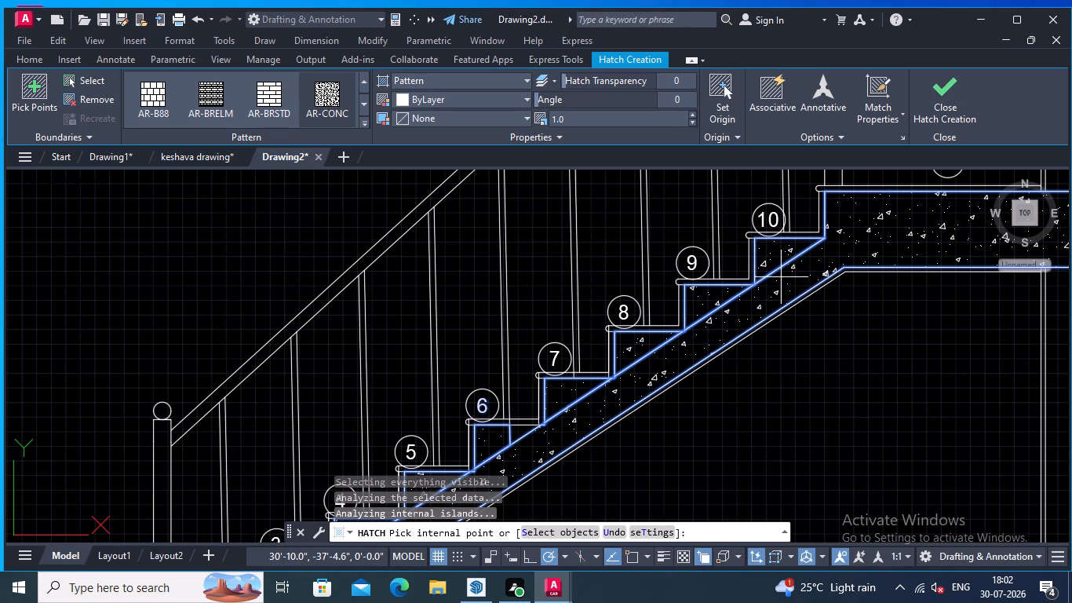
scroll(873, 240, down, 1)
middle_drag(874, 241, 884, 228)
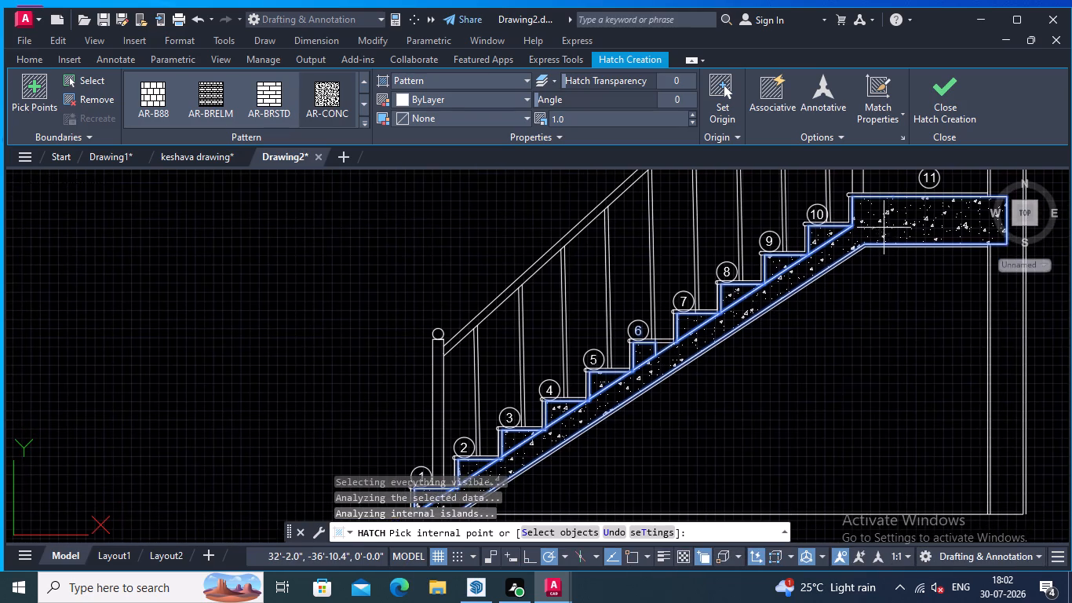
key(Return)
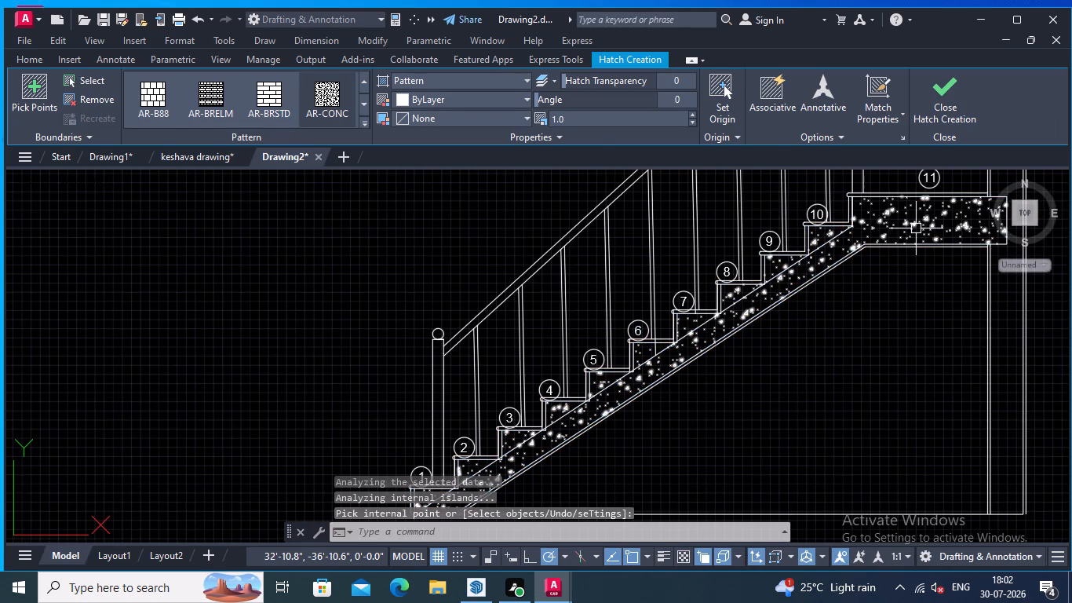
Start a new hatch and choose the ANSI32 pattern for the wall.
scroll(834, 373, down, 1)
middle_drag(834, 373, 853, 320)
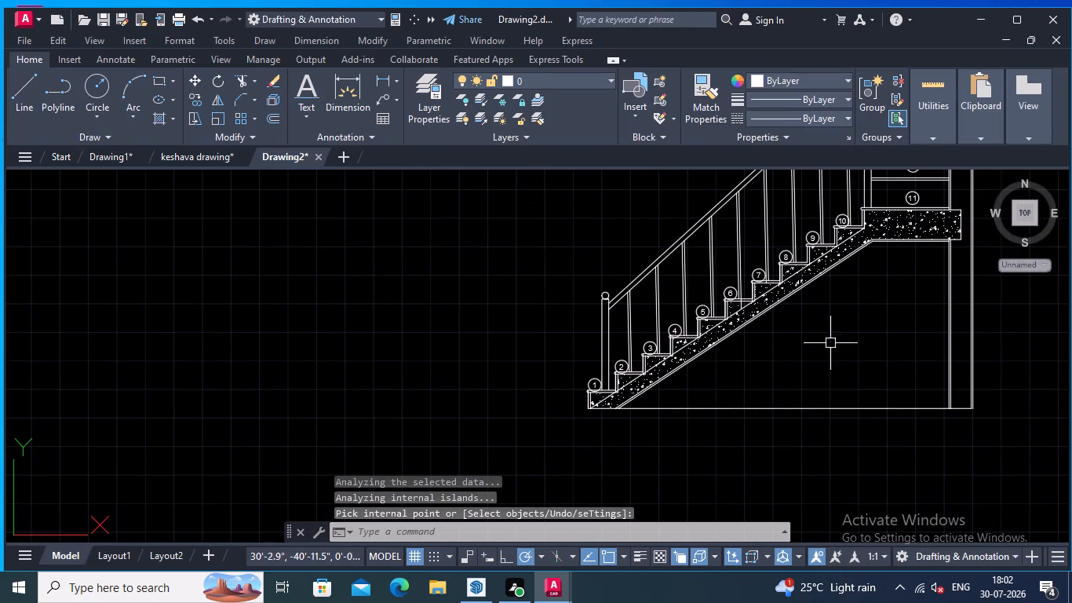
middle_drag(592, 348, 630, 400)
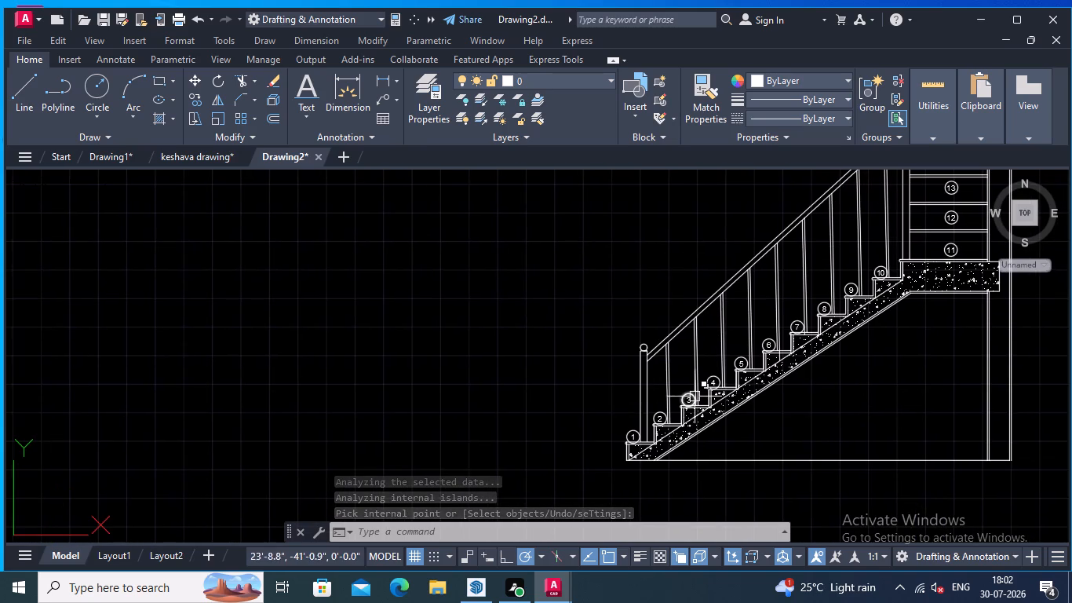
middle_drag(609, 352, 526, 388)
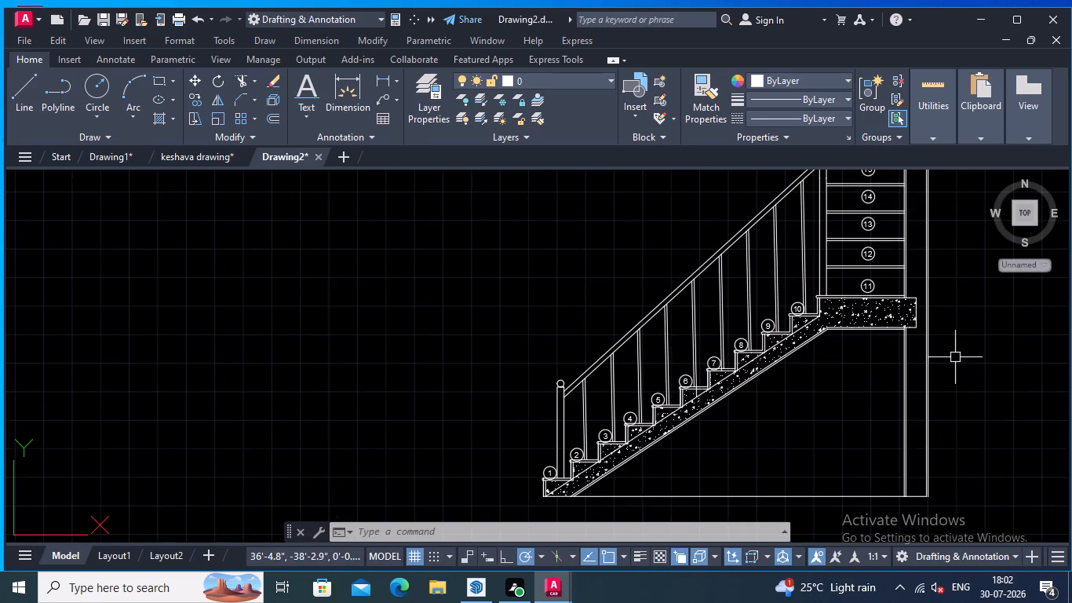
middle_drag(960, 360, 913, 386)
key(h)
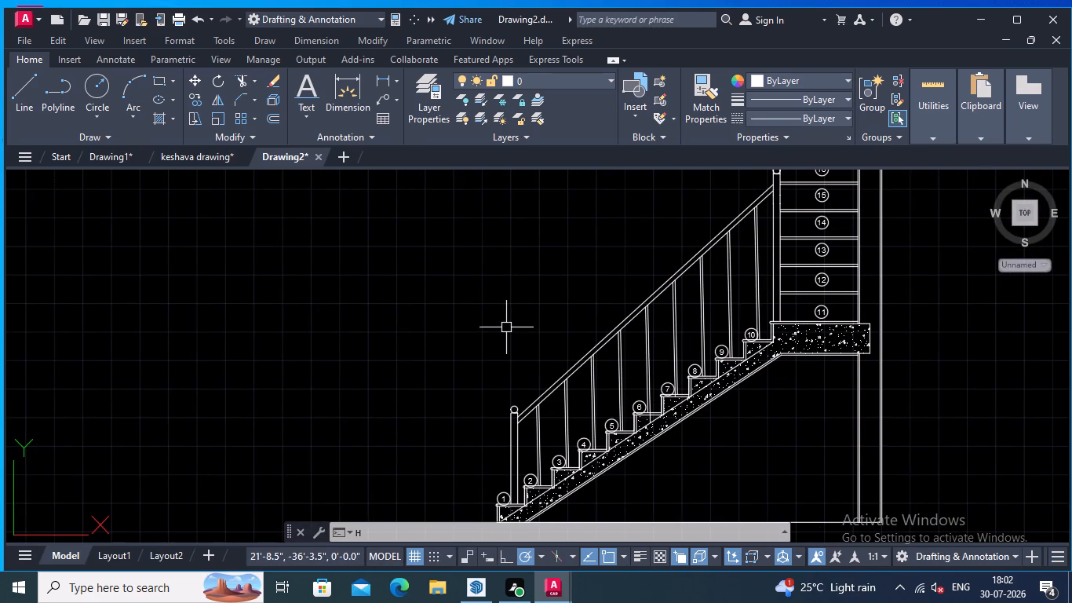
key(Return)
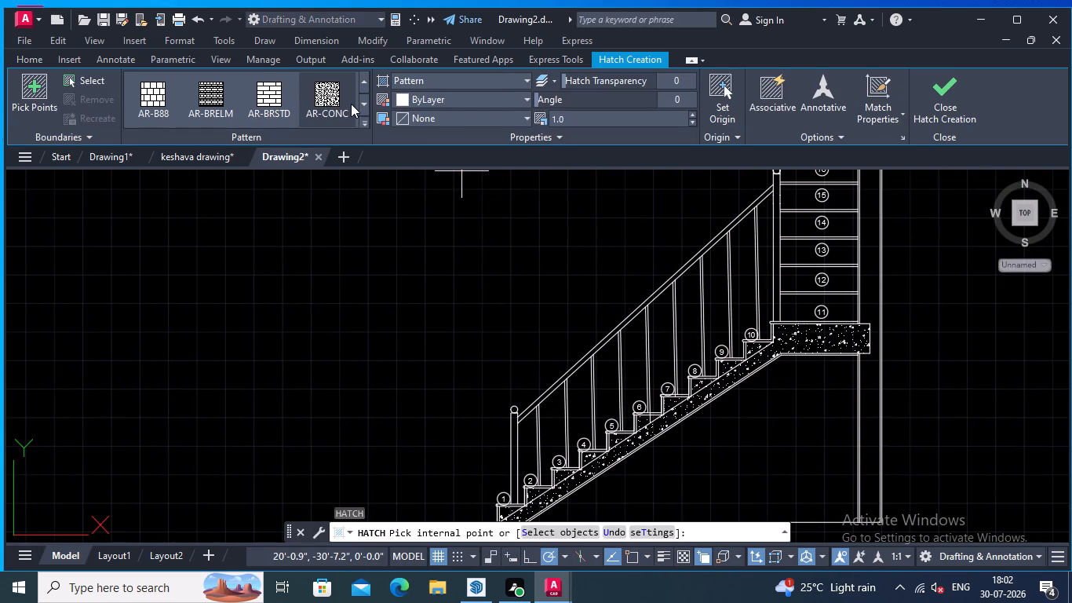
double_click(362, 102)
click(366, 101)
click(368, 102)
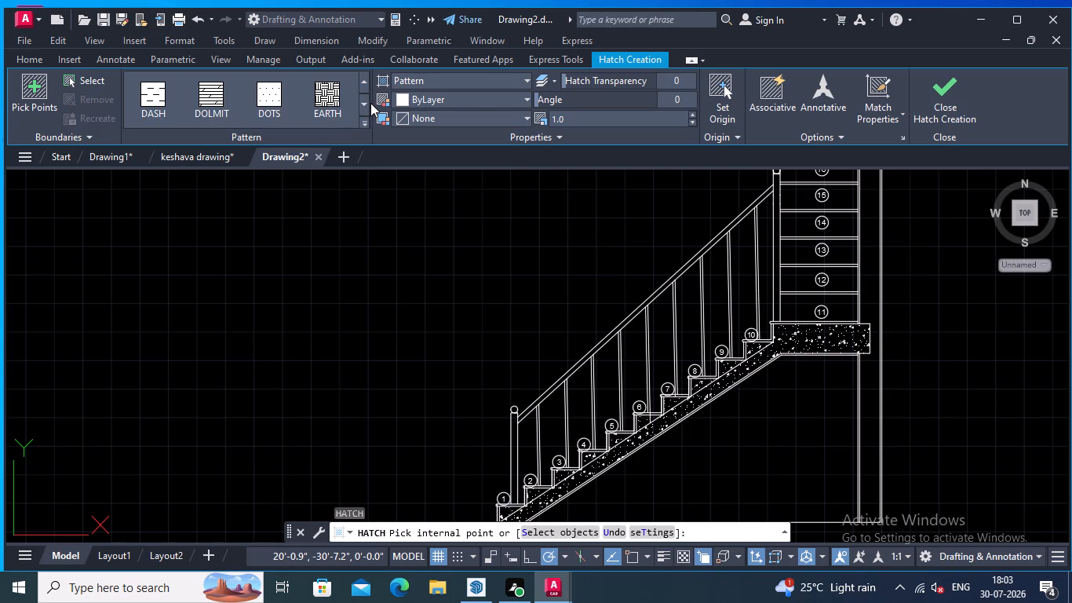
click(370, 103)
triple_click(367, 79)
double_click(367, 79)
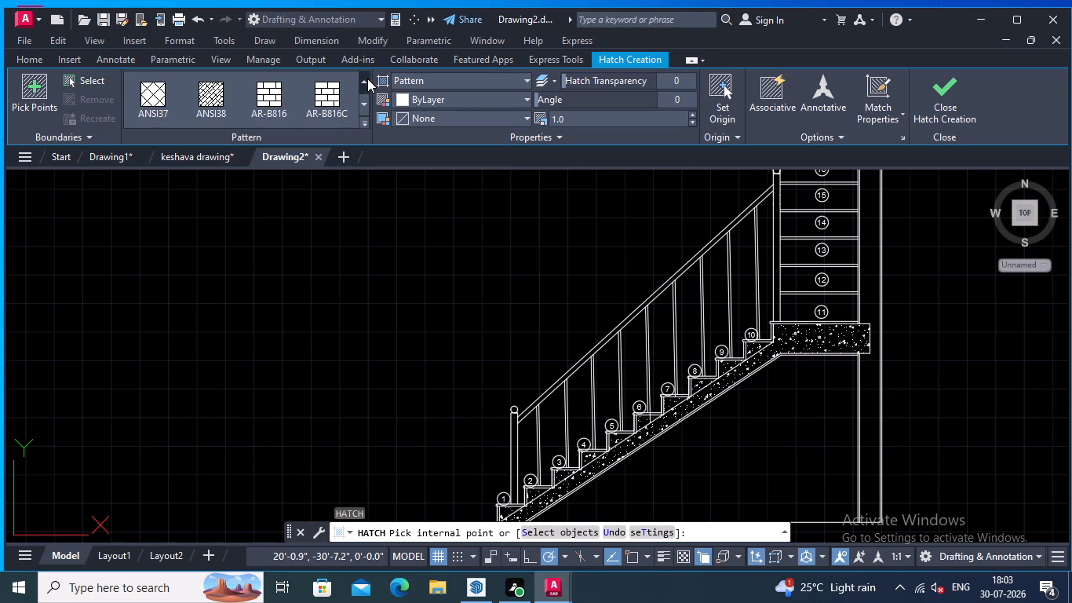
click(367, 79)
click(366, 81)
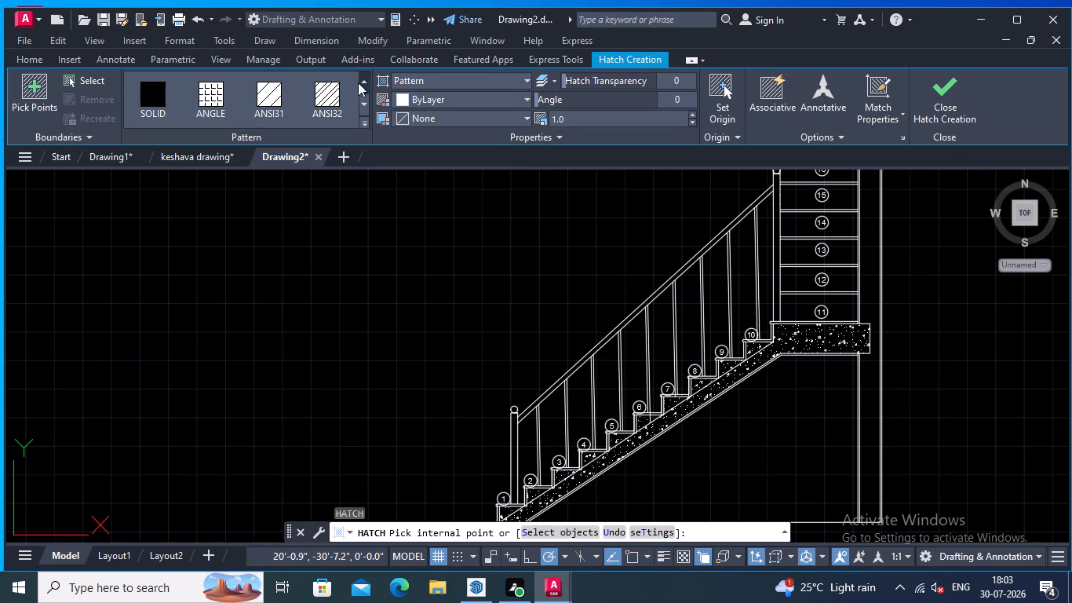
click(332, 97)
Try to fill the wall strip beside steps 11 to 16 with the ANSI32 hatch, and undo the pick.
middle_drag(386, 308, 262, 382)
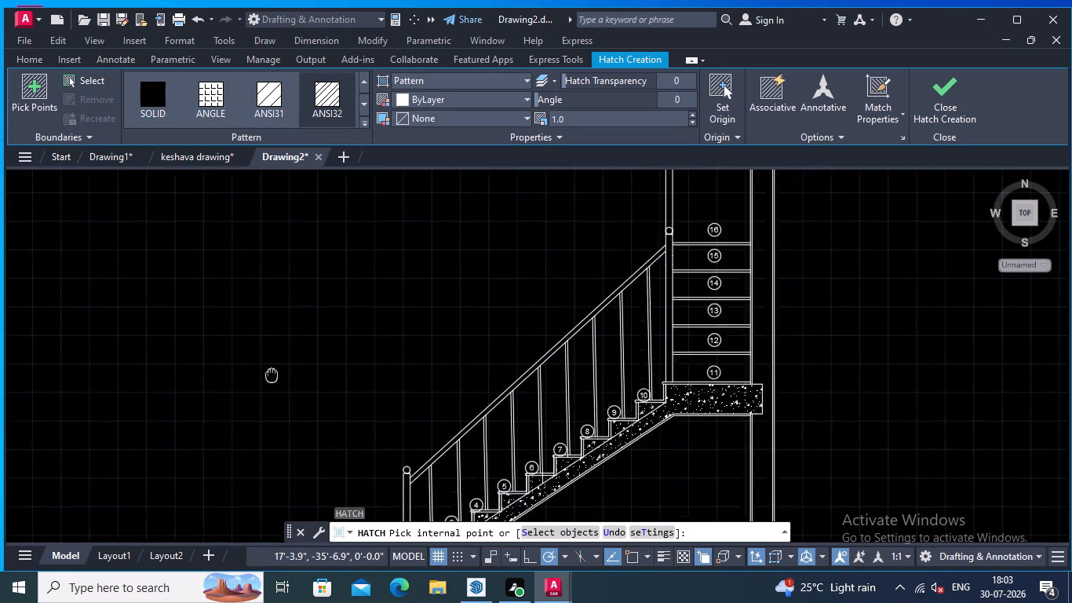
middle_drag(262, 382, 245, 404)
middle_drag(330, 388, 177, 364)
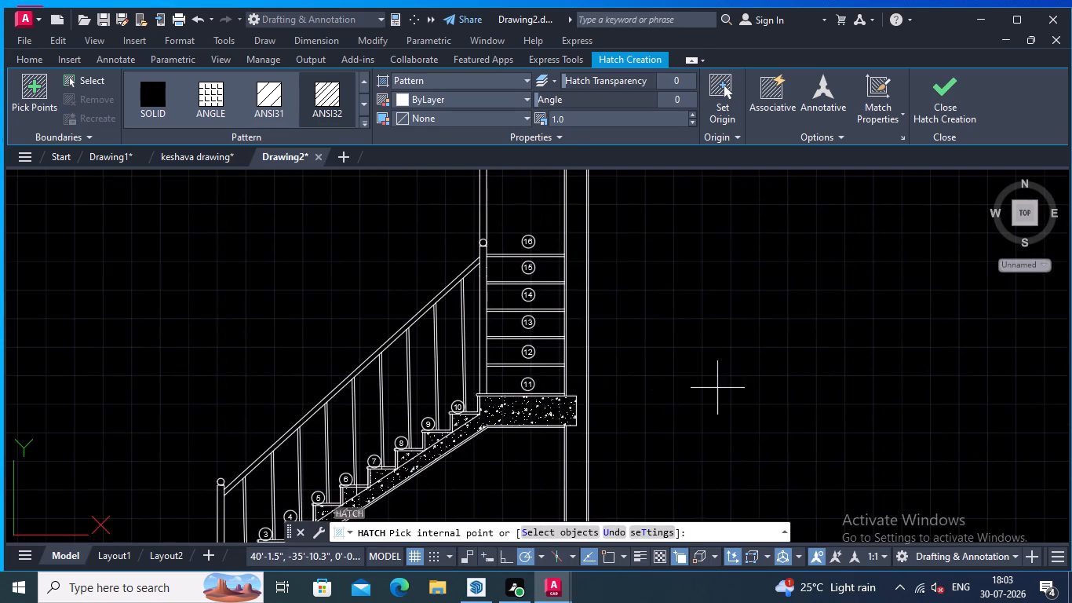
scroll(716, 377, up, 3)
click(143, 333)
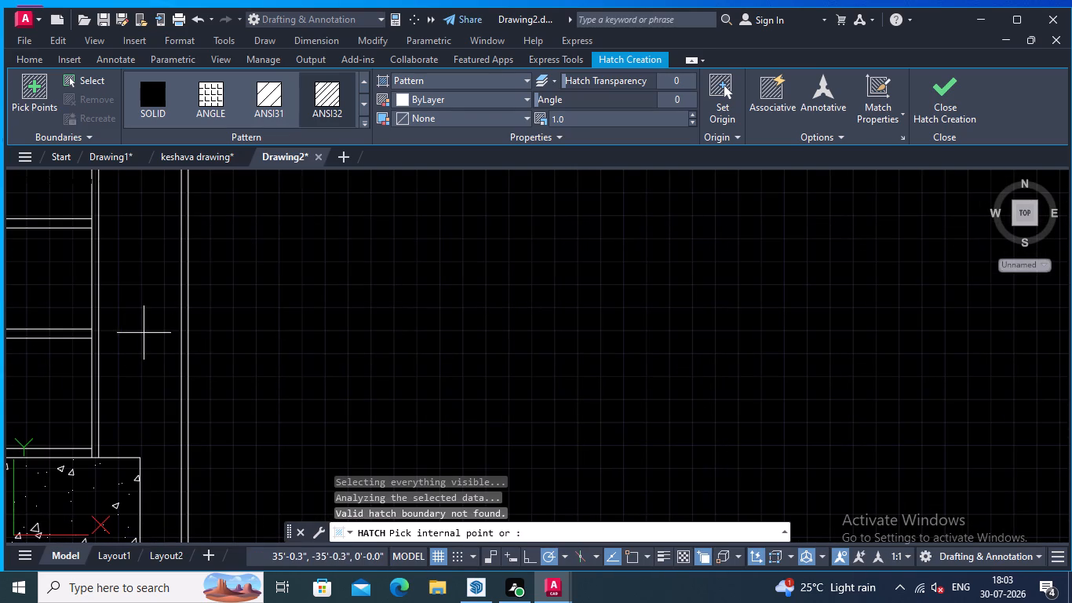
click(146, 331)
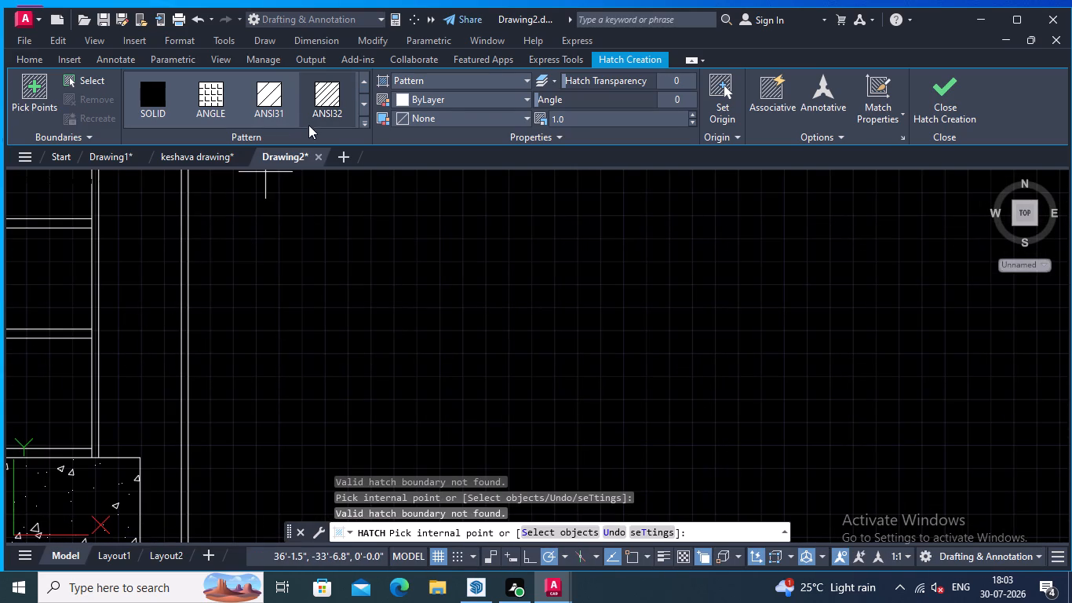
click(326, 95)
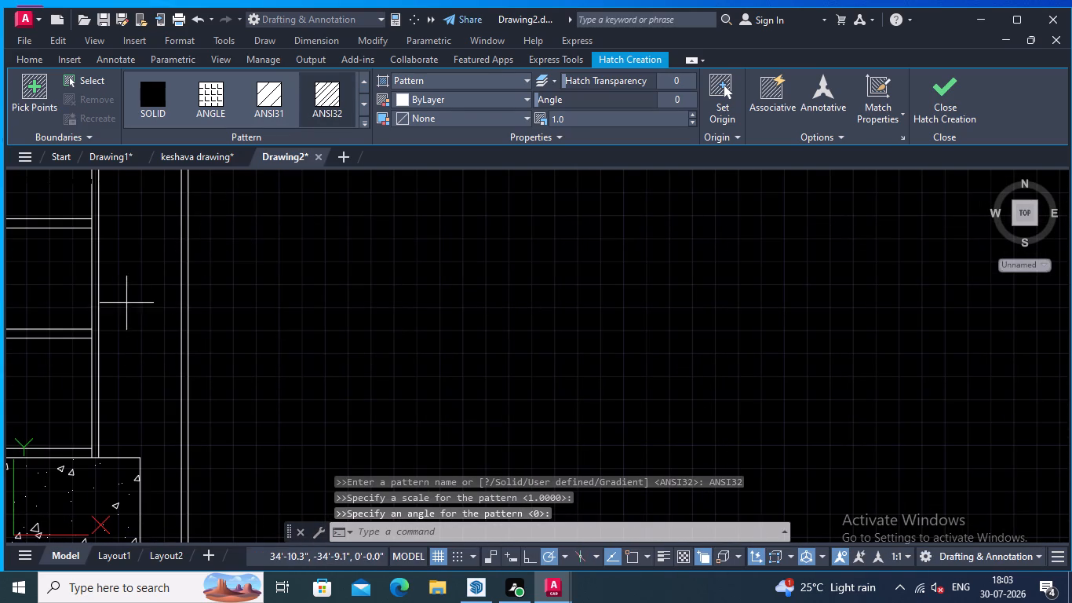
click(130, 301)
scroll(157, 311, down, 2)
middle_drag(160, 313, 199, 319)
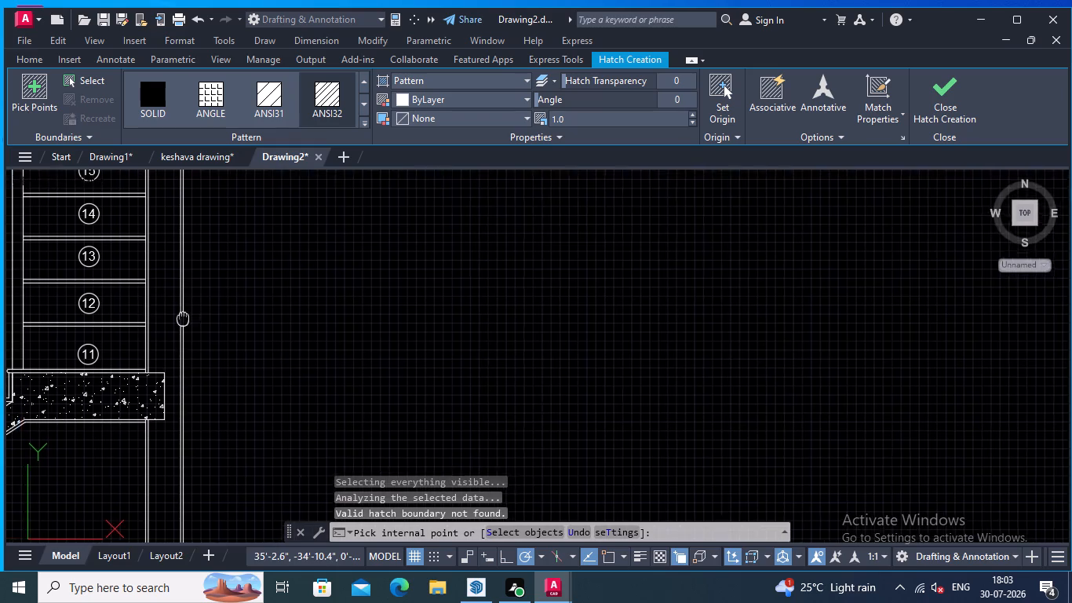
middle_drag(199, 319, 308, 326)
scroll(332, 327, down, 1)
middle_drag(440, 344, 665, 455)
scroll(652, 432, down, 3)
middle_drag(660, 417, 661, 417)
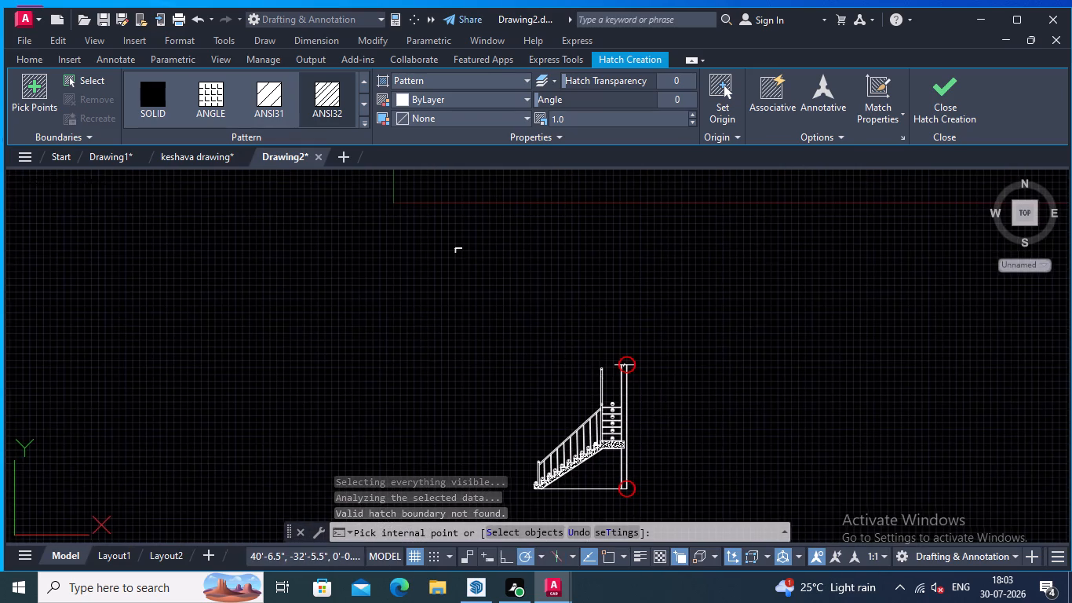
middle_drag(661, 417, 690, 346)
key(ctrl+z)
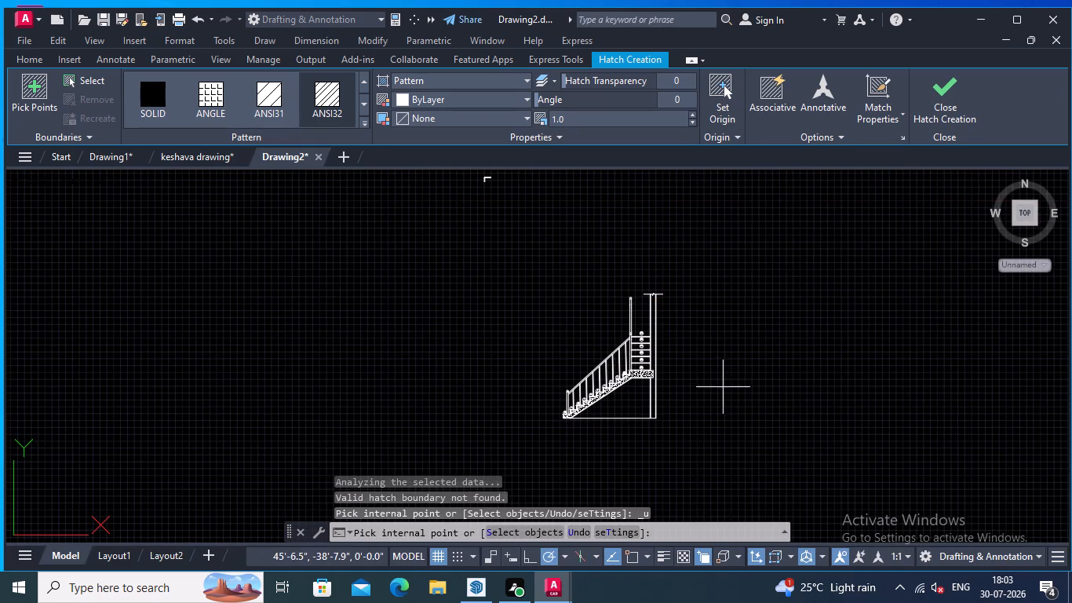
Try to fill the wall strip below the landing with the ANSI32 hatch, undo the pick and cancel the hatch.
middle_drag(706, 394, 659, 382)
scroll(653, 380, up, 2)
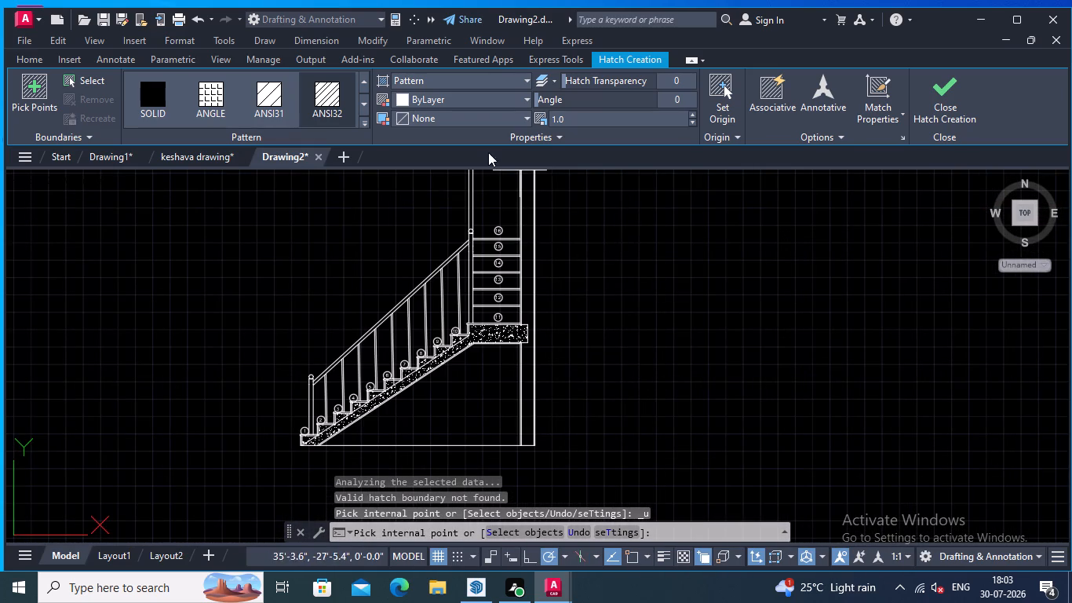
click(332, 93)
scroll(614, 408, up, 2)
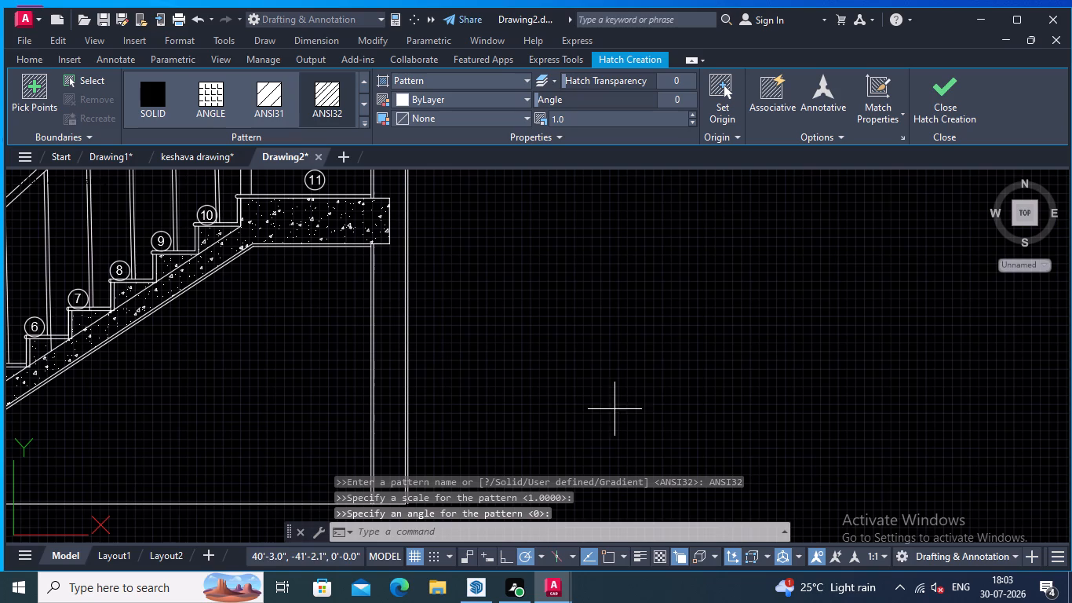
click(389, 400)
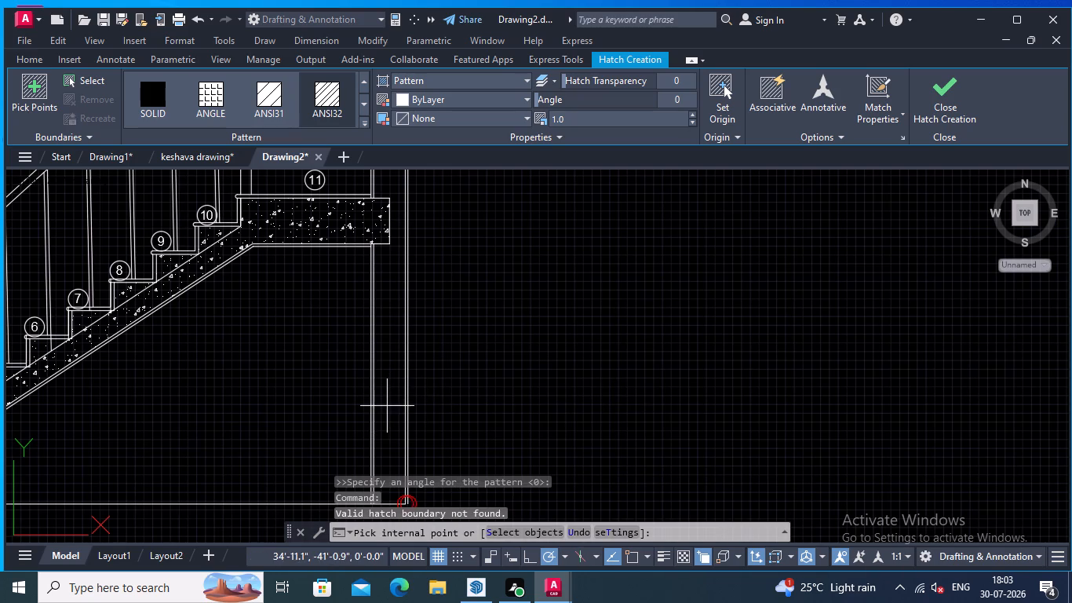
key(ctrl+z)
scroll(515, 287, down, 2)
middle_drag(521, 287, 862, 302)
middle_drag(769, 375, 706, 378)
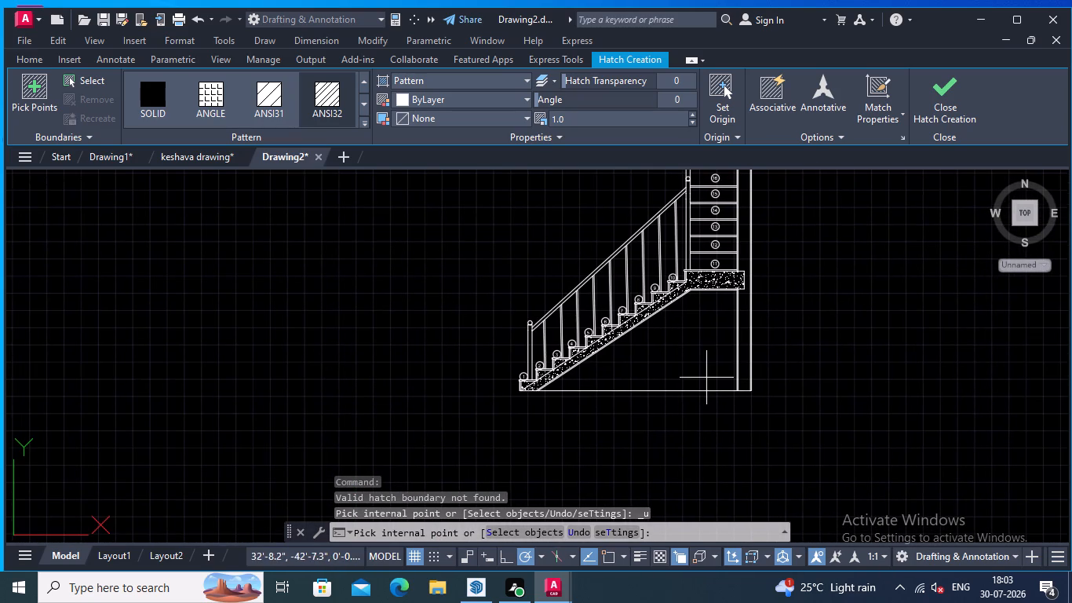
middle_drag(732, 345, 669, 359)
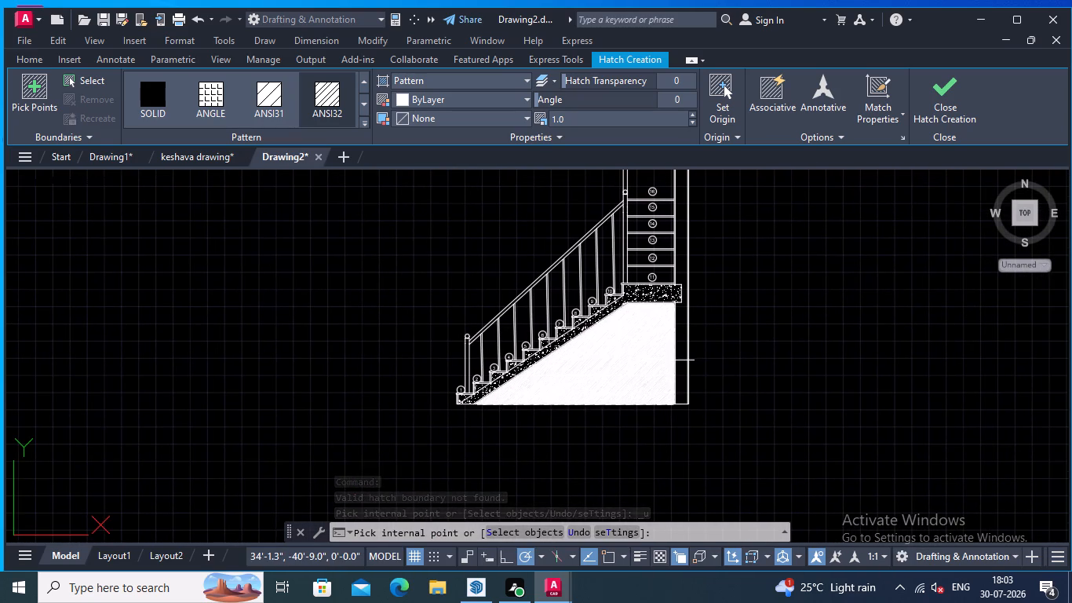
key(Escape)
Delete four vertical wall lines: the inner pair above the landing and the full-height outer pair.
middle_drag(720, 349, 673, 436)
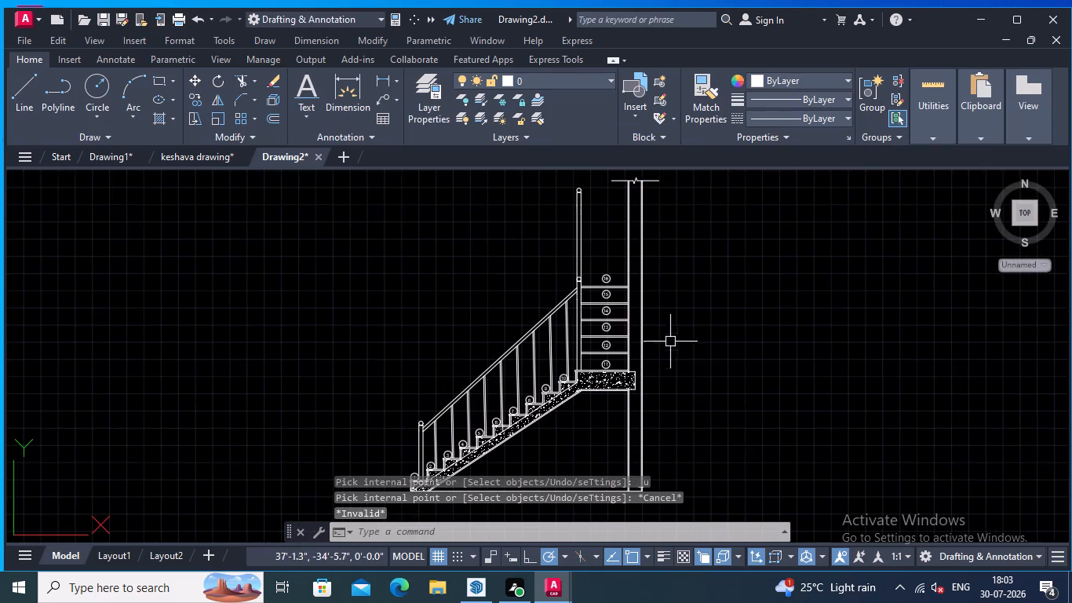
scroll(669, 323, up, 2)
middle_drag(650, 312, 653, 381)
scroll(651, 362, down, 2)
middle_drag(651, 362, 653, 391)
scroll(640, 338, up, 4)
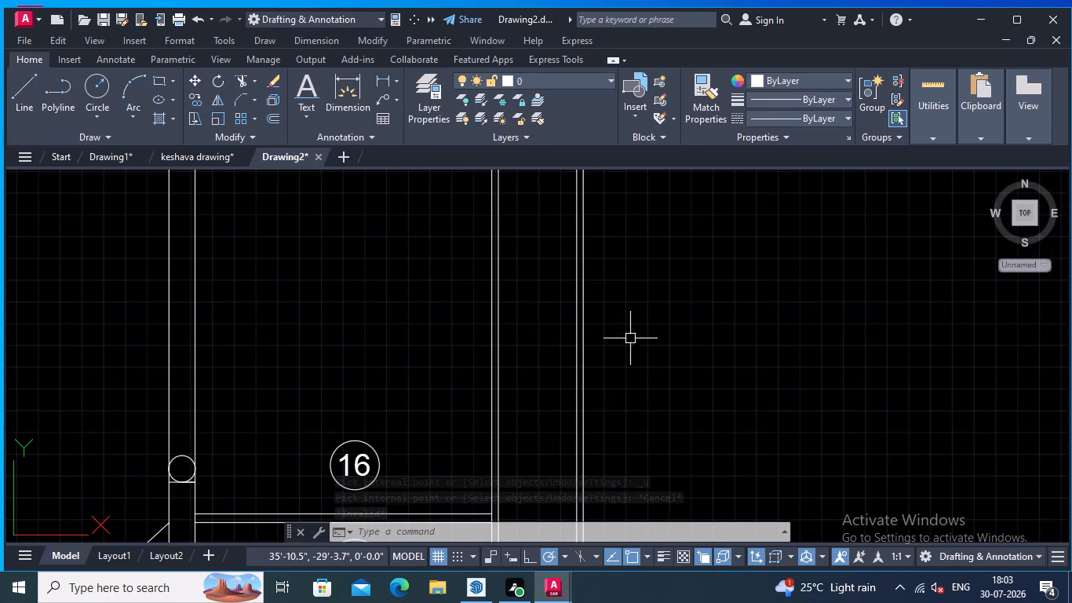
click(617, 387)
click(567, 336)
click(522, 363)
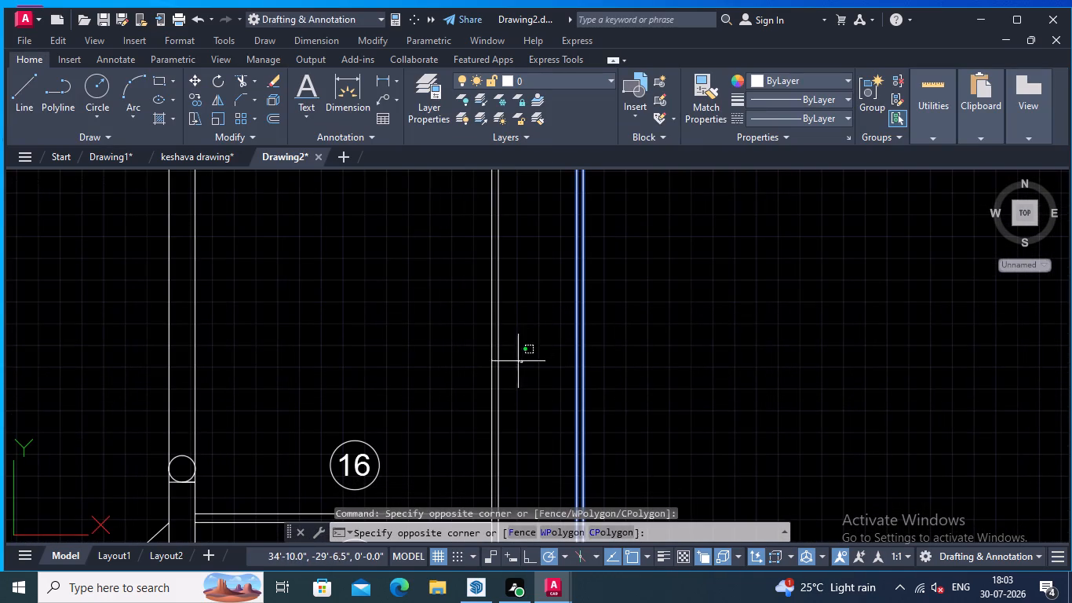
click(472, 333)
scroll(520, 330, down, 1)
middle_drag(526, 330, 583, 280)
scroll(590, 309, down, 2)
middle_drag(589, 355, 596, 299)
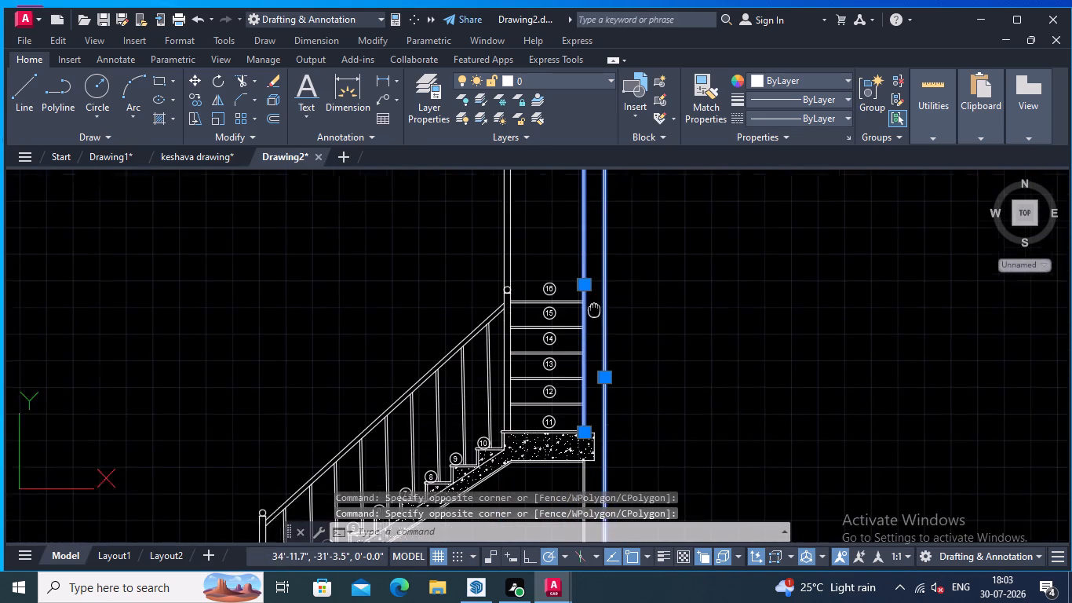
middle_drag(596, 299, 600, 267)
middle_drag(659, 448, 717, 328)
scroll(686, 396, up, 2)
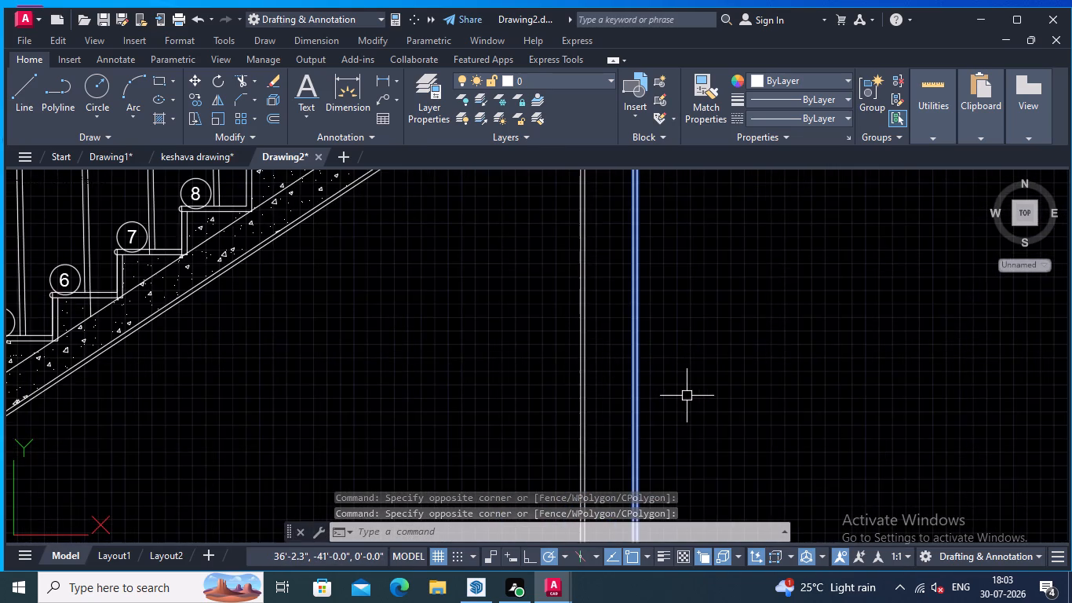
scroll(687, 396, down, 2)
middle_click(687, 396)
scroll(657, 387, up, 2)
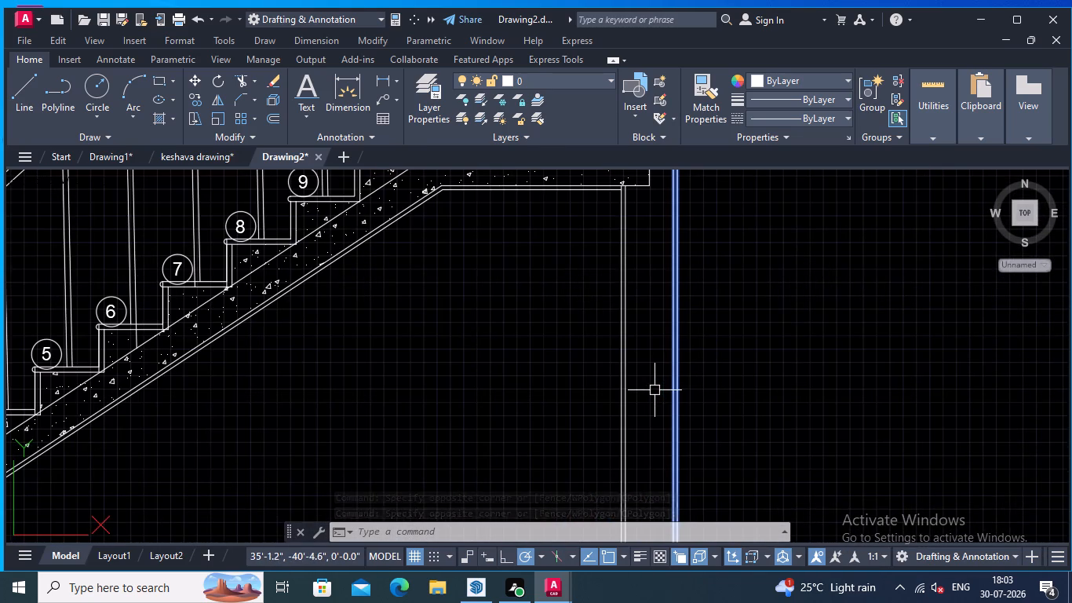
scroll(654, 392, down, 1)
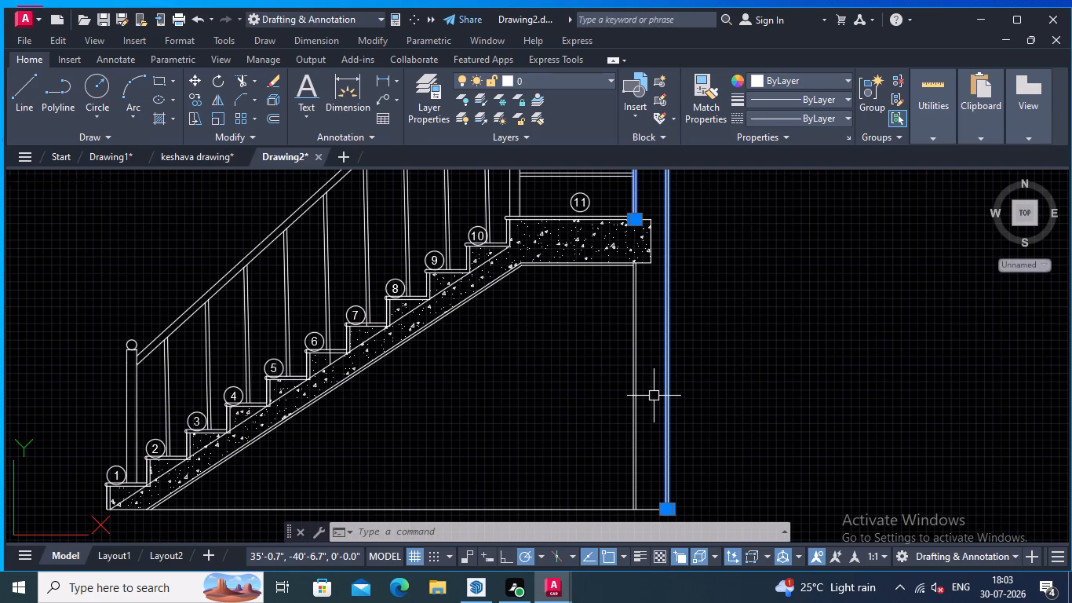
key(Delete)
Review the staircase elevation together with the plan drawn above it.
scroll(663, 393, down, 1)
middle_drag(663, 393, 671, 462)
scroll(714, 338, down, 1)
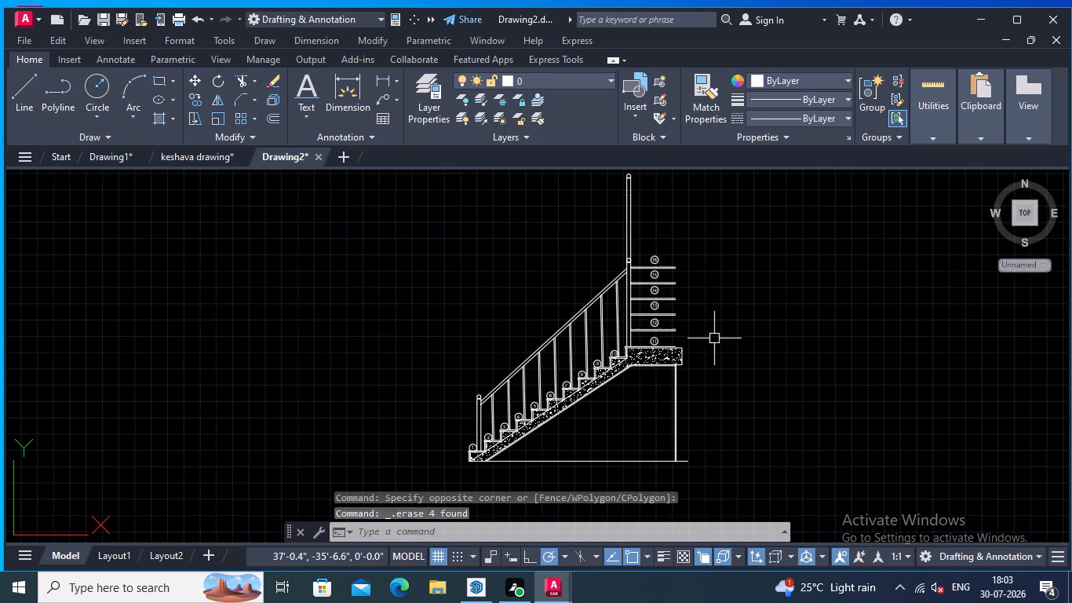
scroll(714, 345, down, 2)
middle_click(714, 345)
scroll(713, 307, up, 2)
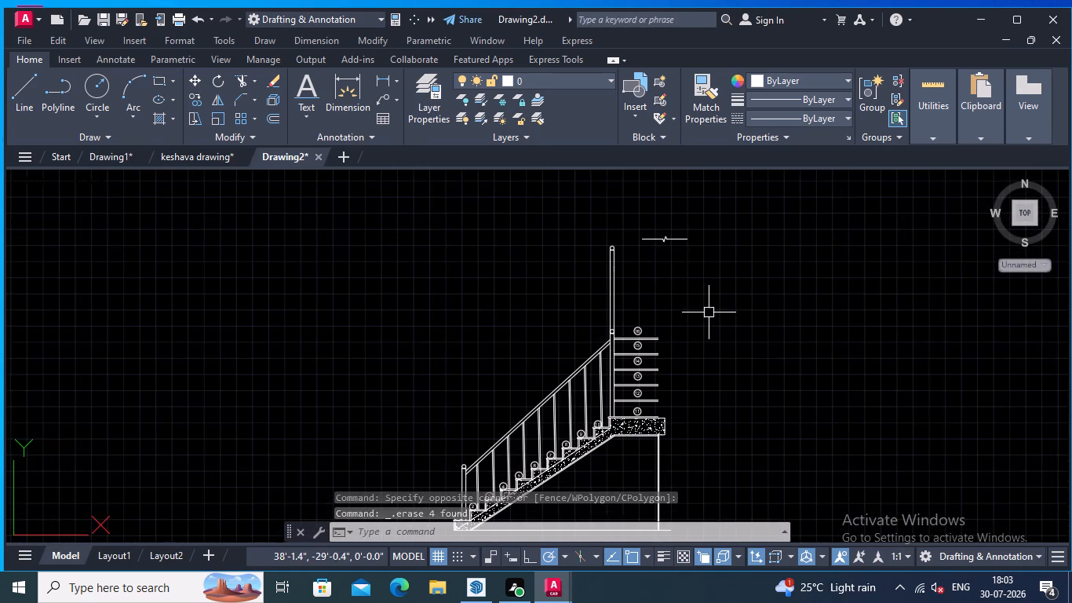
middle_drag(709, 313, 676, 282)
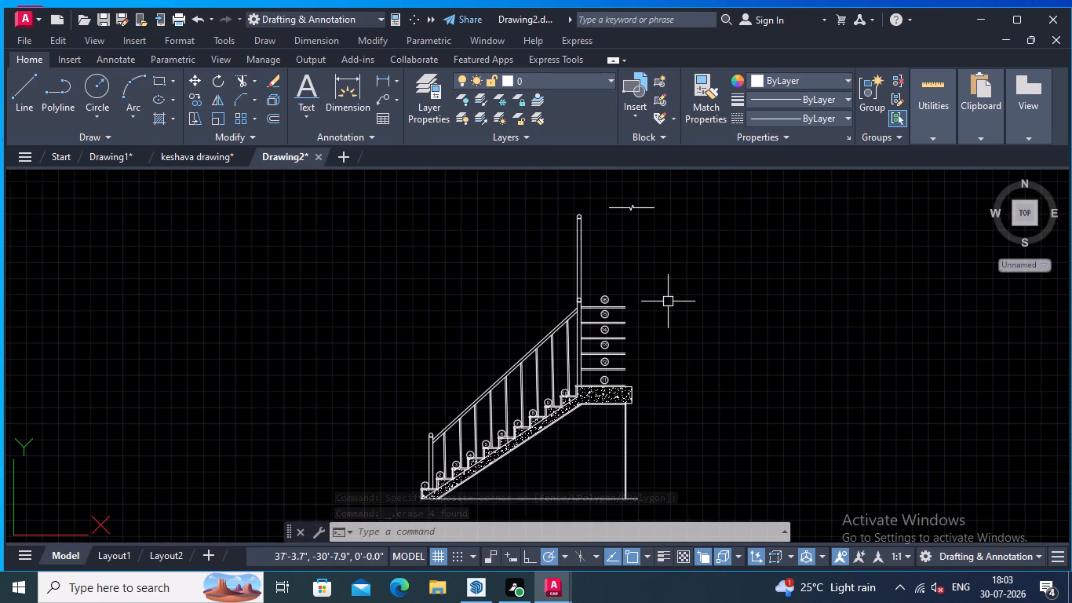
scroll(659, 309, down, 3)
middle_drag(684, 272, 671, 404)
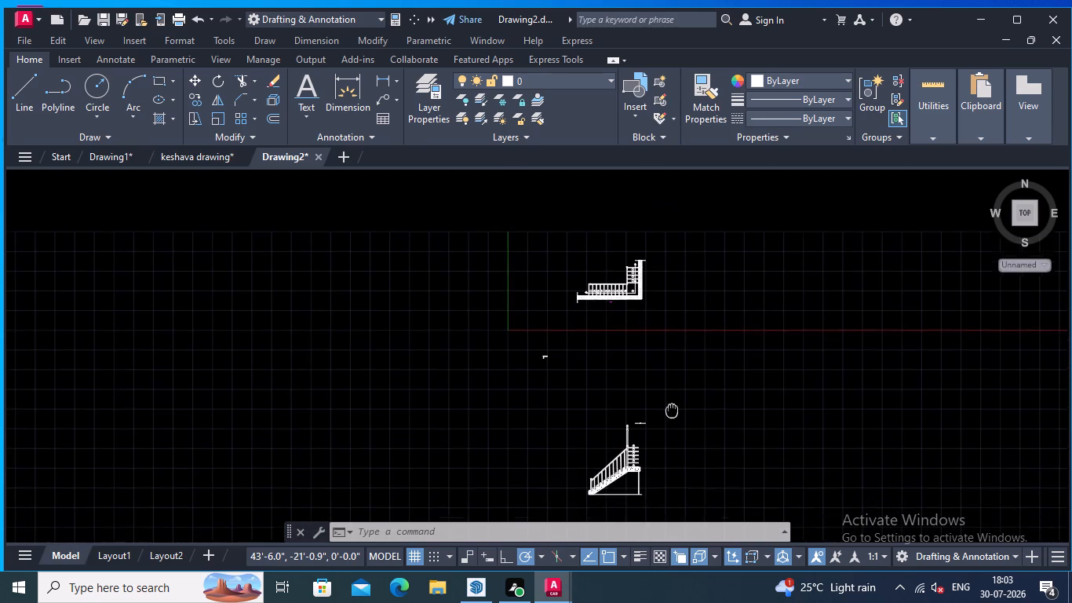
middle_drag(671, 404, 666, 382)
scroll(666, 366, up, 1)
middle_drag(664, 388, 658, 302)
scroll(658, 311, up, 1)
middle_drag(629, 427, 671, 286)
scroll(629, 427, up, 1)
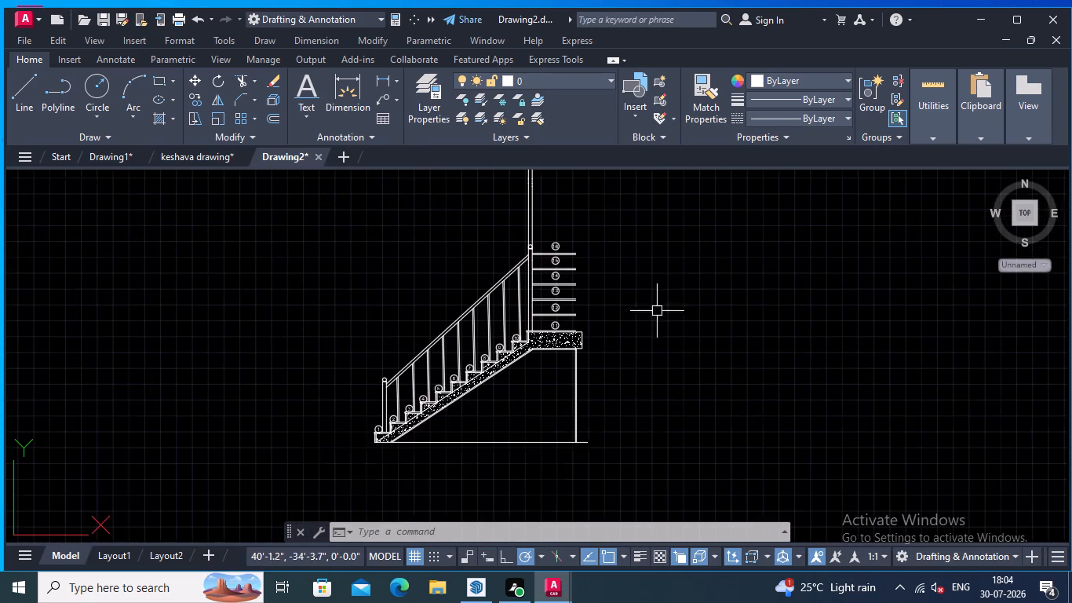
Draw a vertical wall line from the outer end of the landing's top line at step 11 up to the break line.
scroll(588, 411, up, 3)
middle_drag(593, 403, 617, 499)
middle_drag(617, 382, 654, 507)
click(23, 85)
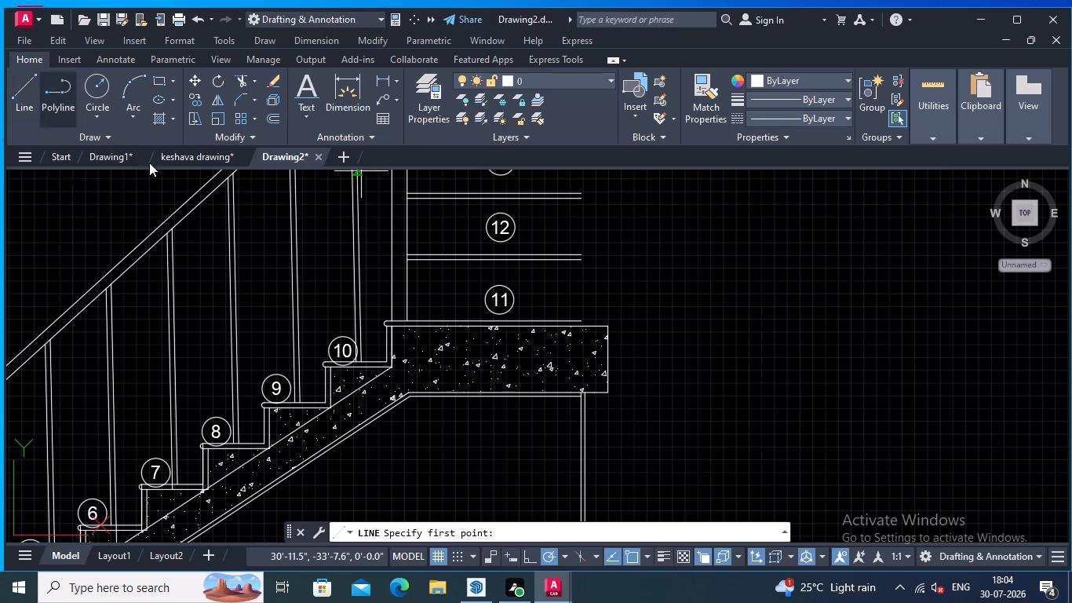
middle_drag(594, 298, 595, 327)
scroll(595, 327, up, 1)
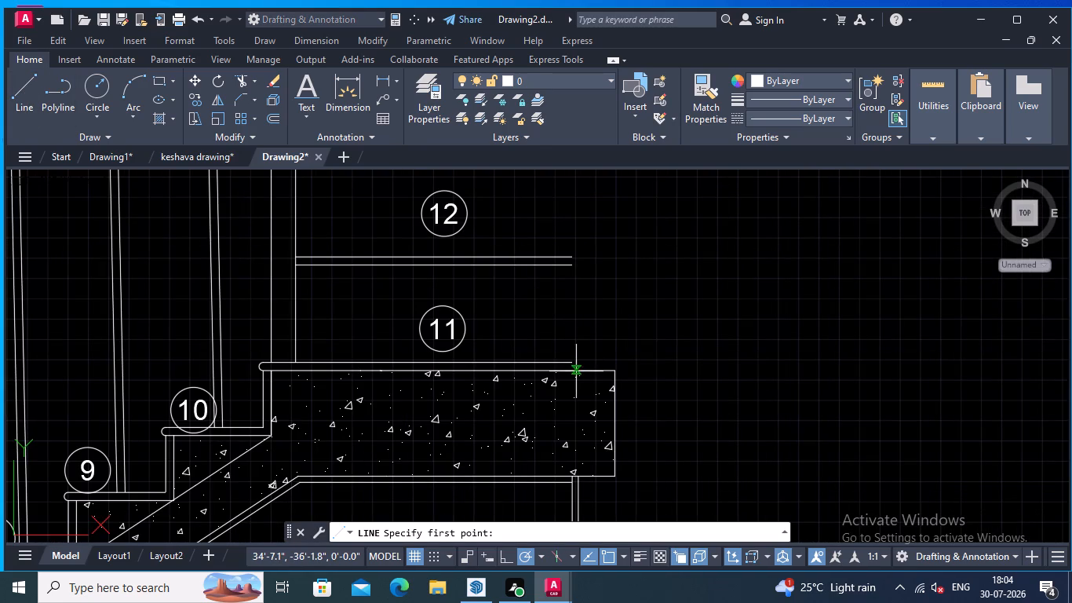
scroll(569, 368, up, 2)
click(571, 353)
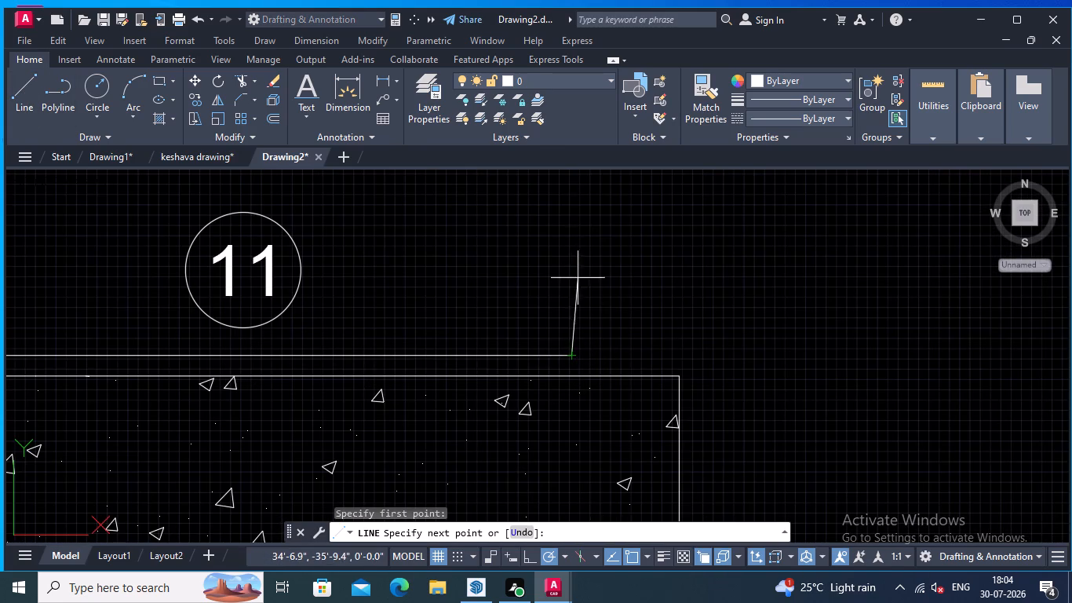
middle_drag(575, 258, 571, 391)
scroll(567, 360, down, 4)
middle_drag(562, 345, 571, 444)
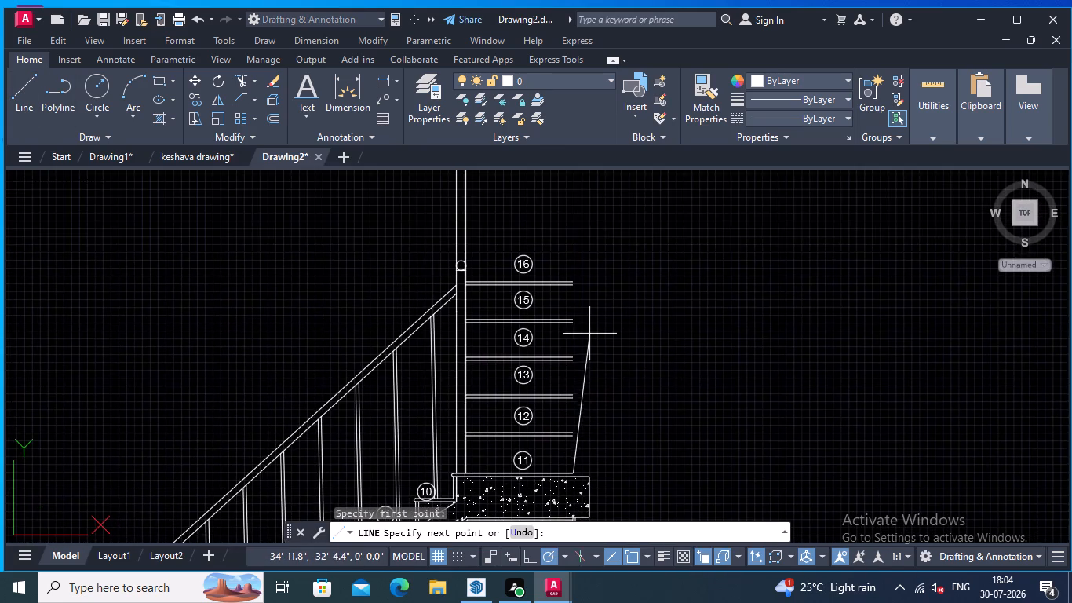
scroll(589, 325, down, 2)
middle_drag(578, 329, 578, 380)
scroll(571, 316, up, 1)
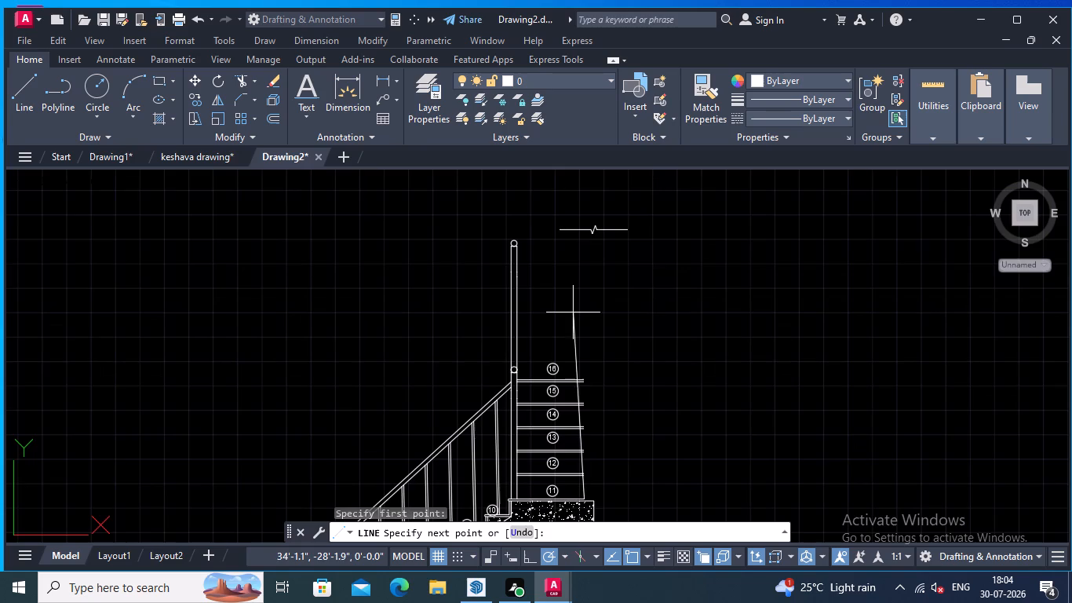
scroll(580, 310, up, 1)
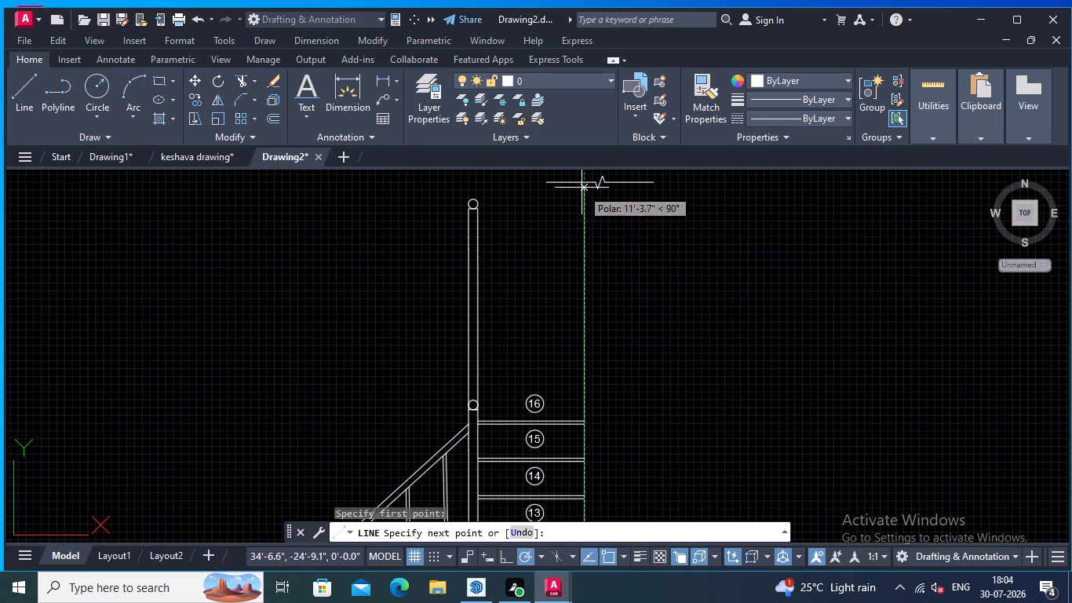
click(582, 182)
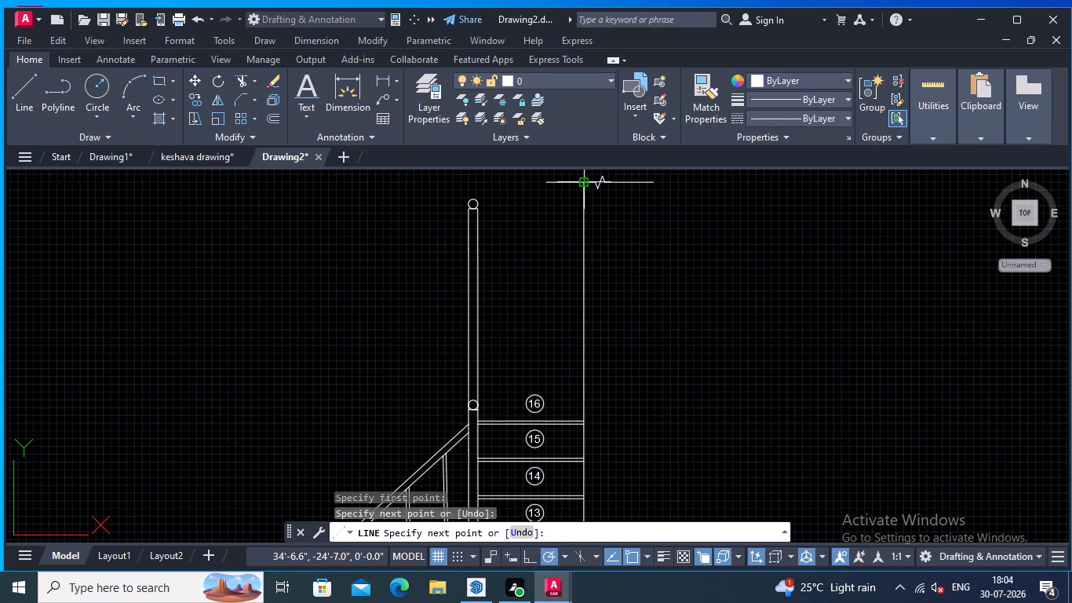
key(Return)
Draw a short vertical line from the outer end of the landing's top line at step 11 down to the concrete slab.
scroll(685, 239, down, 1)
middle_drag(685, 246, 663, 168)
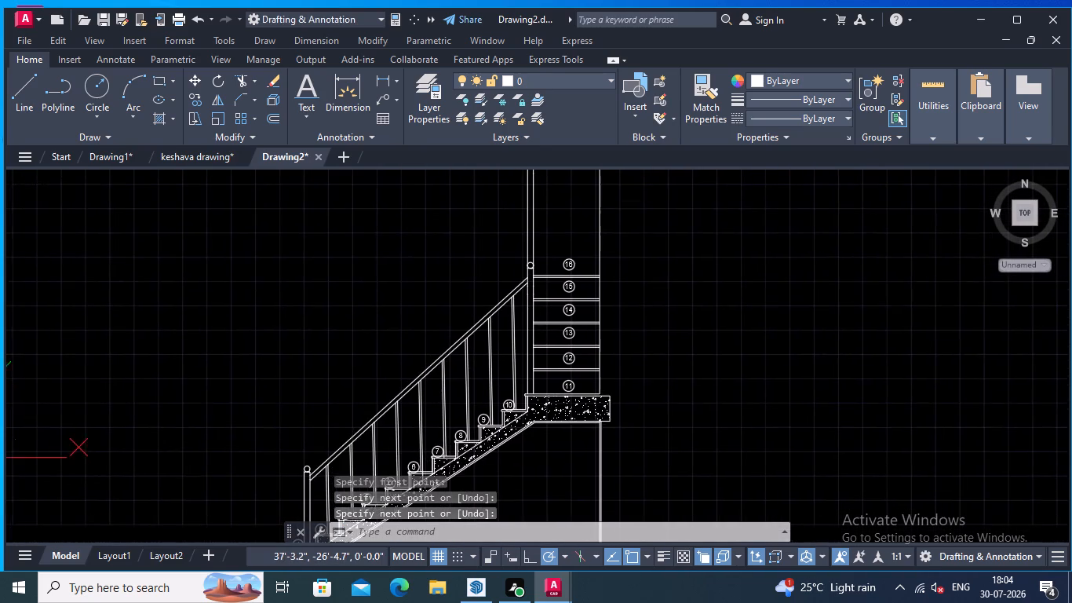
middle_drag(639, 305, 646, 250)
scroll(640, 300, up, 2)
right_click(652, 291)
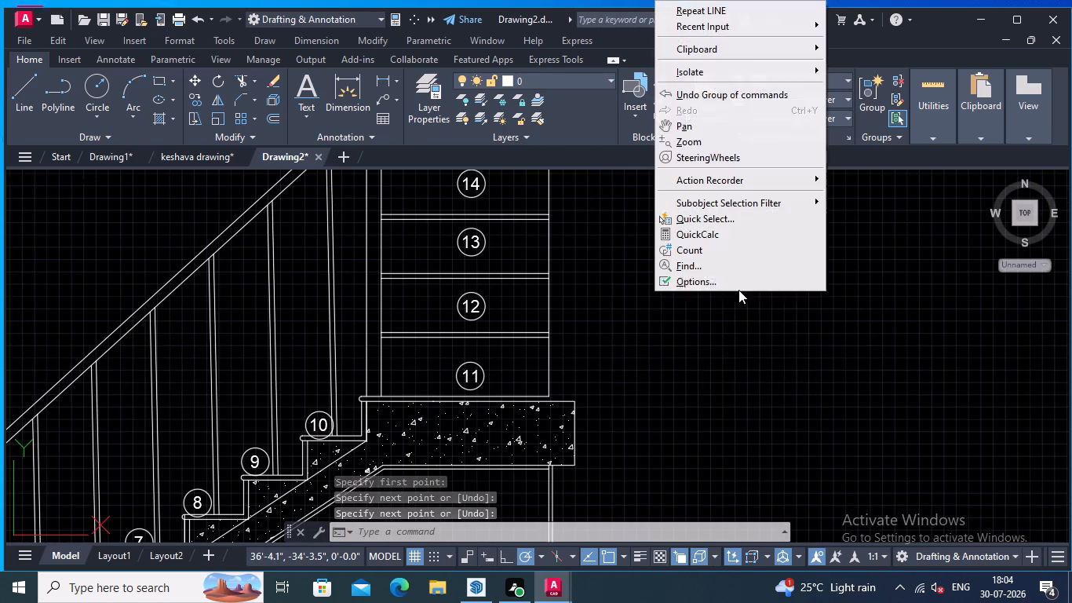
click(705, 7)
scroll(577, 367, up, 2)
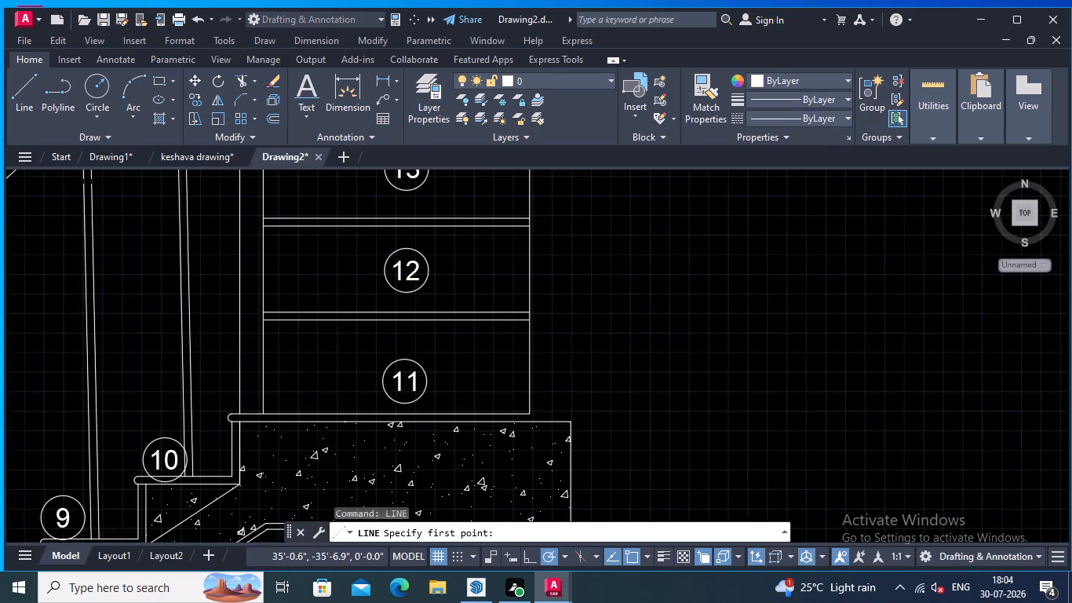
middle_drag(577, 367, 681, 293)
click(605, 364)
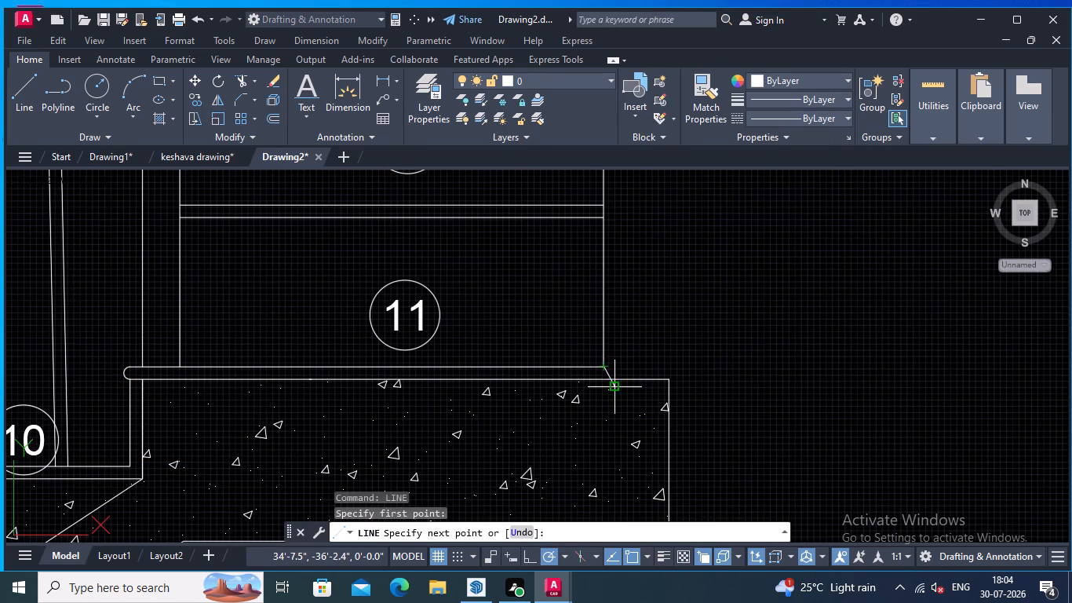
click(604, 377)
key(Return)
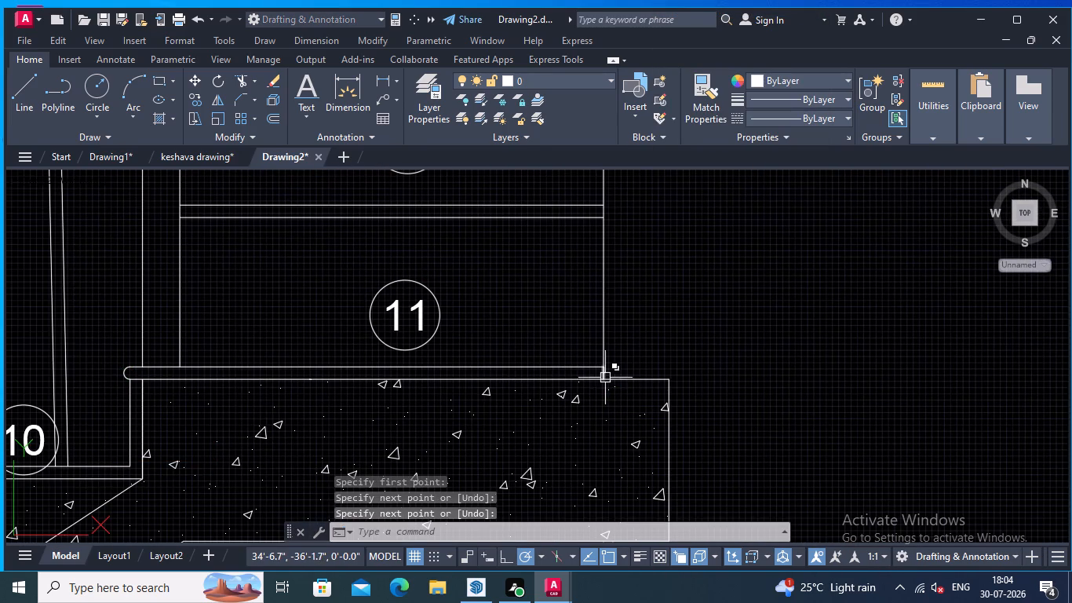
Offset the vertical wall line above the landing 0.75" outward, away from the steps.
middle_drag(816, 296, 874, 260)
scroll(869, 259, down, 2)
middle_drag(866, 265, 827, 188)
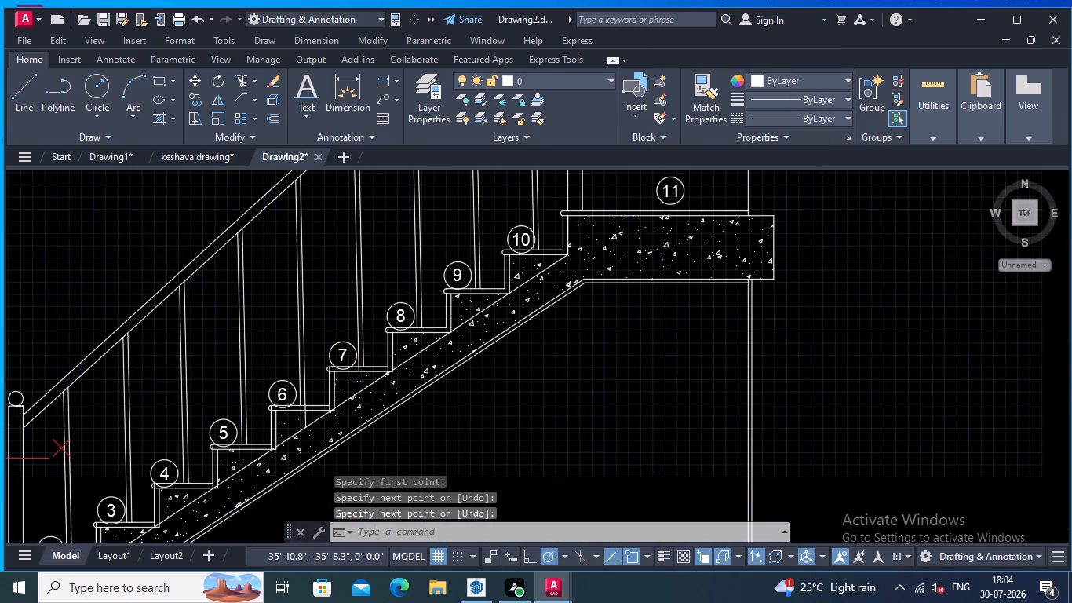
scroll(826, 207, down, 3)
middle_drag(839, 234, 800, 334)
scroll(829, 304, up, 2)
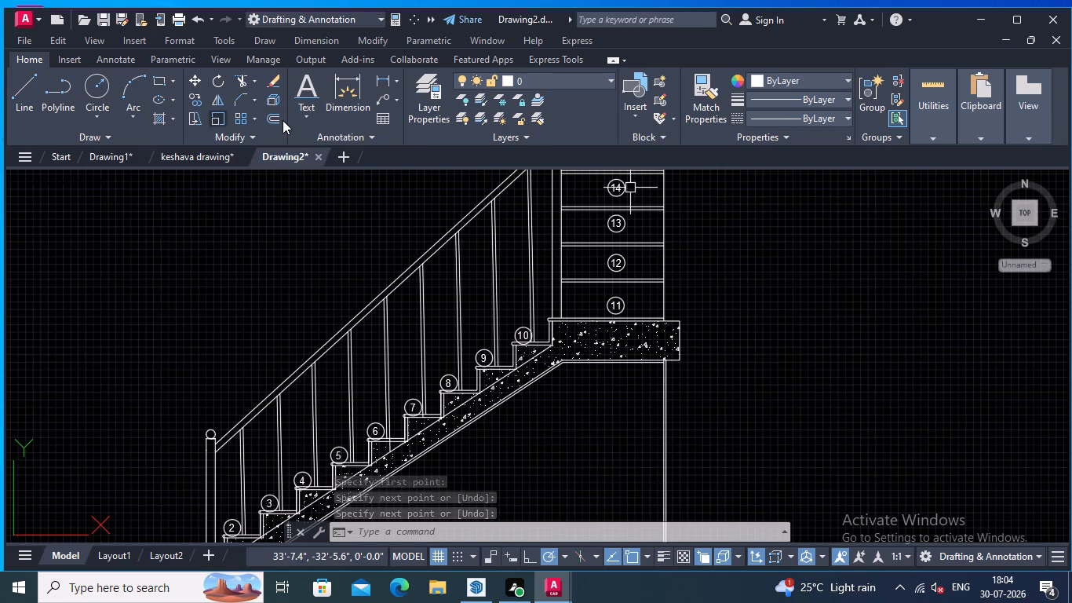
click(275, 118)
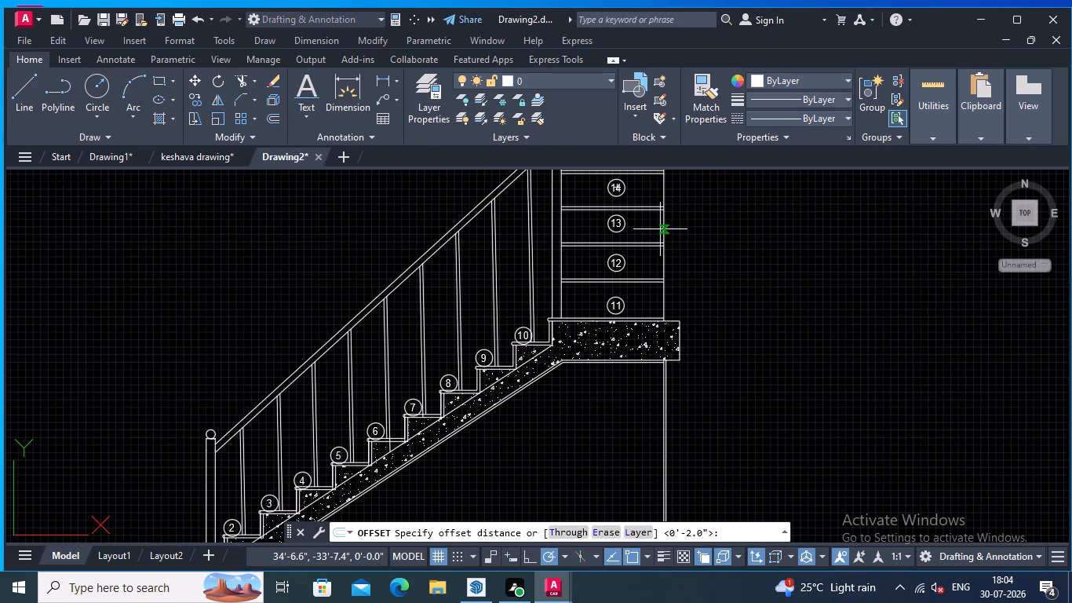
click(662, 226)
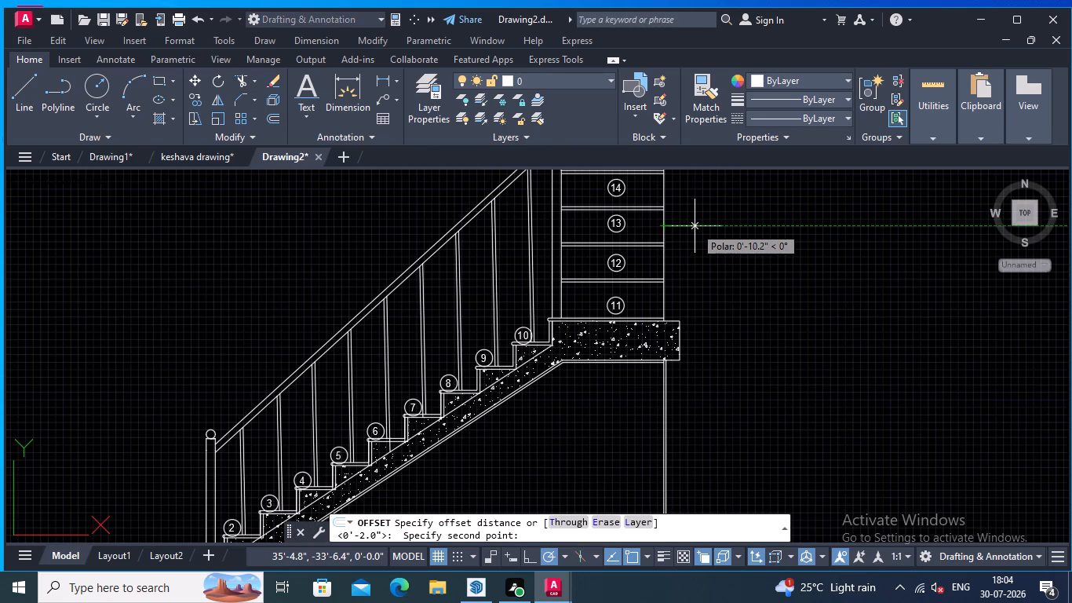
text(.75)
key(Return)
click(662, 226)
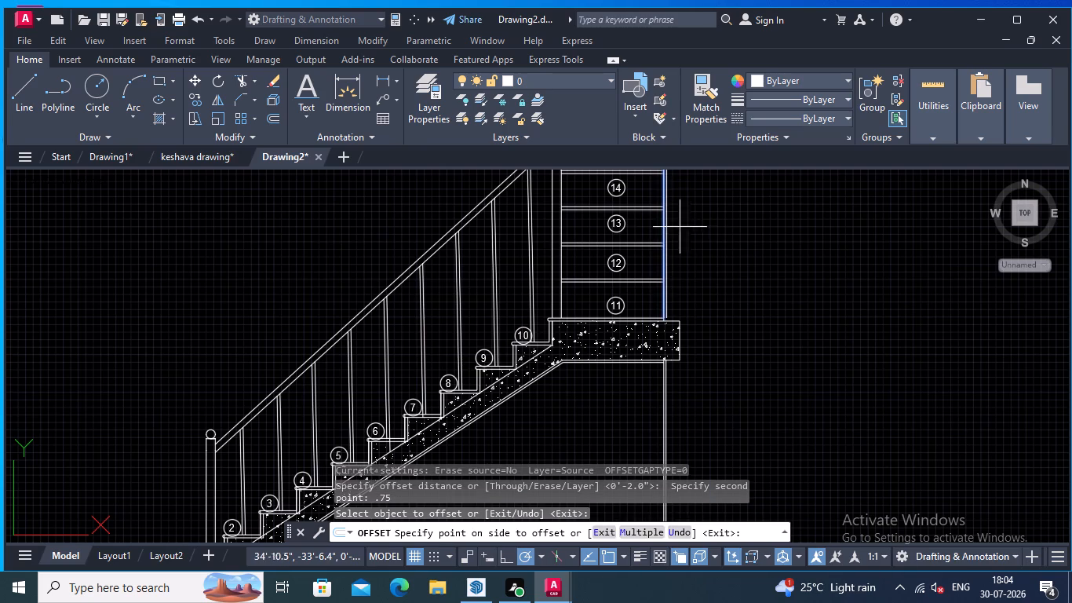
click(698, 227)
Extend the offset wall line down to the top edge of the concrete landing slab.
scroll(684, 296, up, 3)
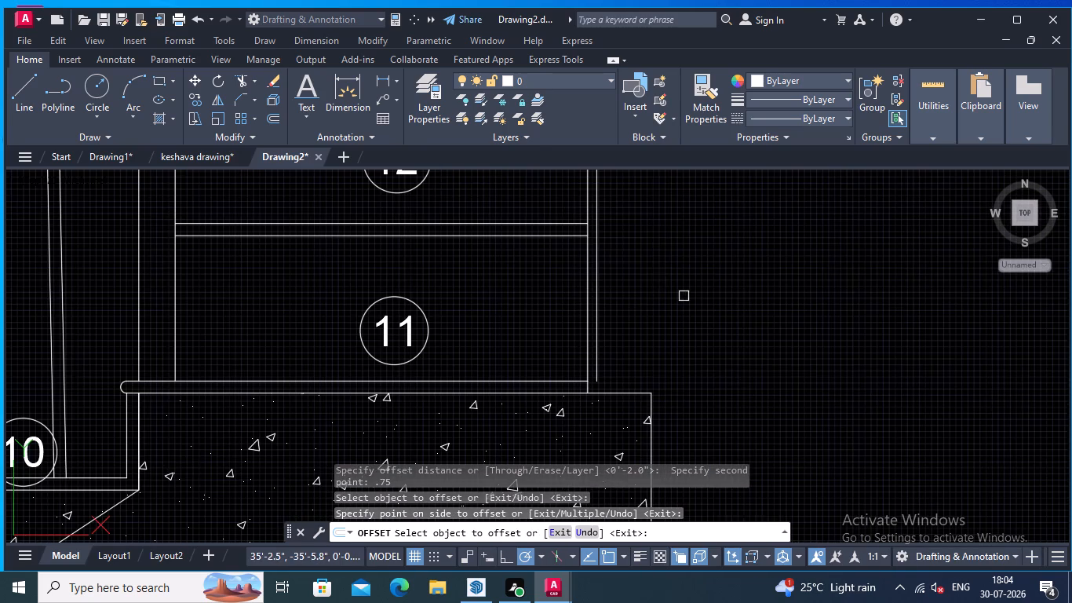
click(254, 79)
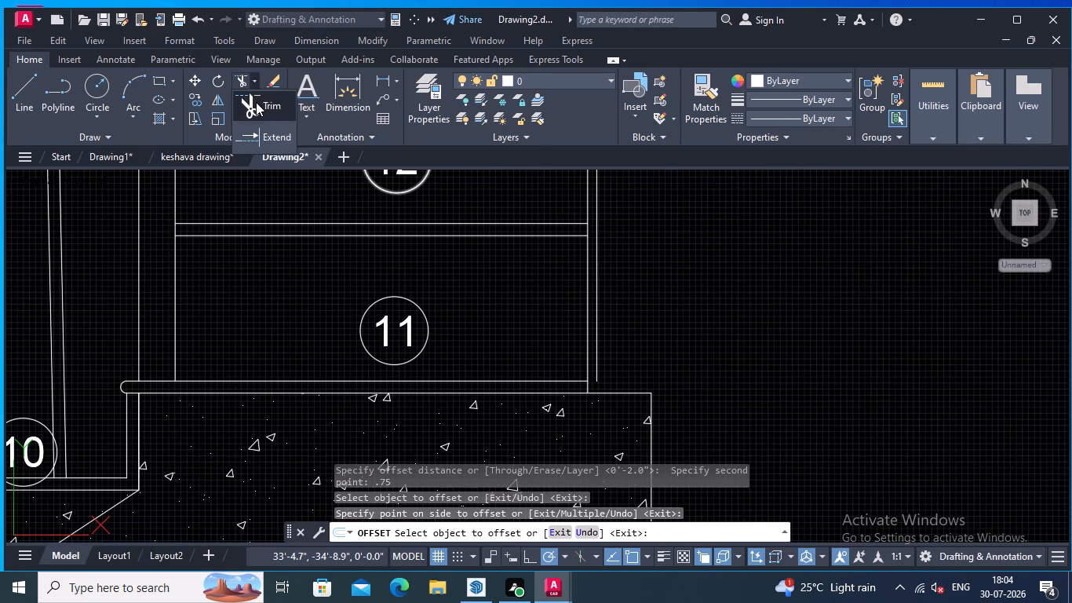
click(271, 133)
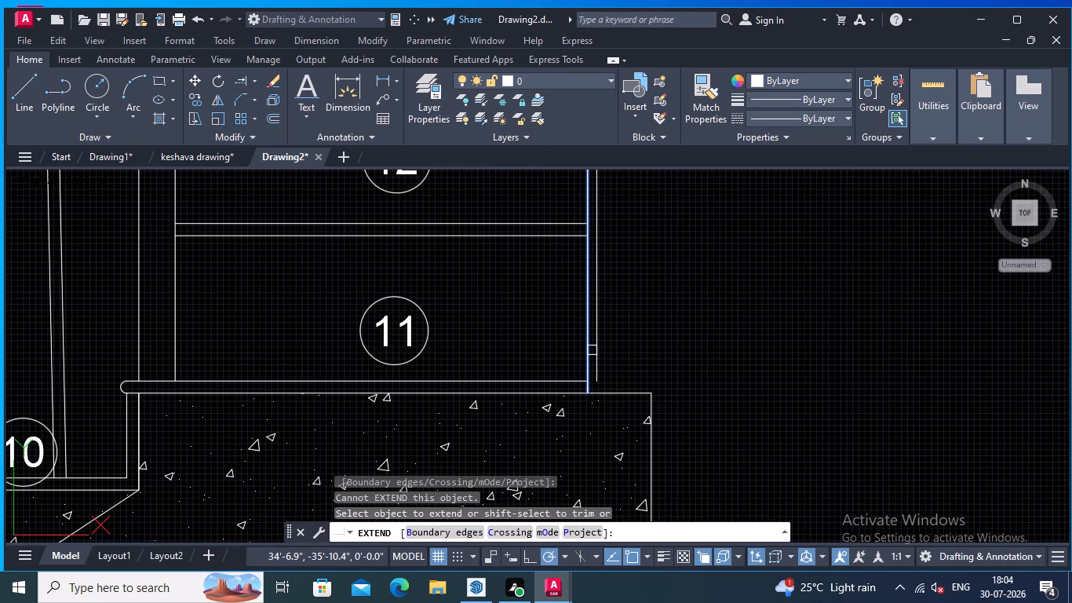
click(596, 350)
Examine the pair of wall lines from the landing up to the break line.
scroll(637, 323, down, 2)
middle_drag(640, 320, 653, 390)
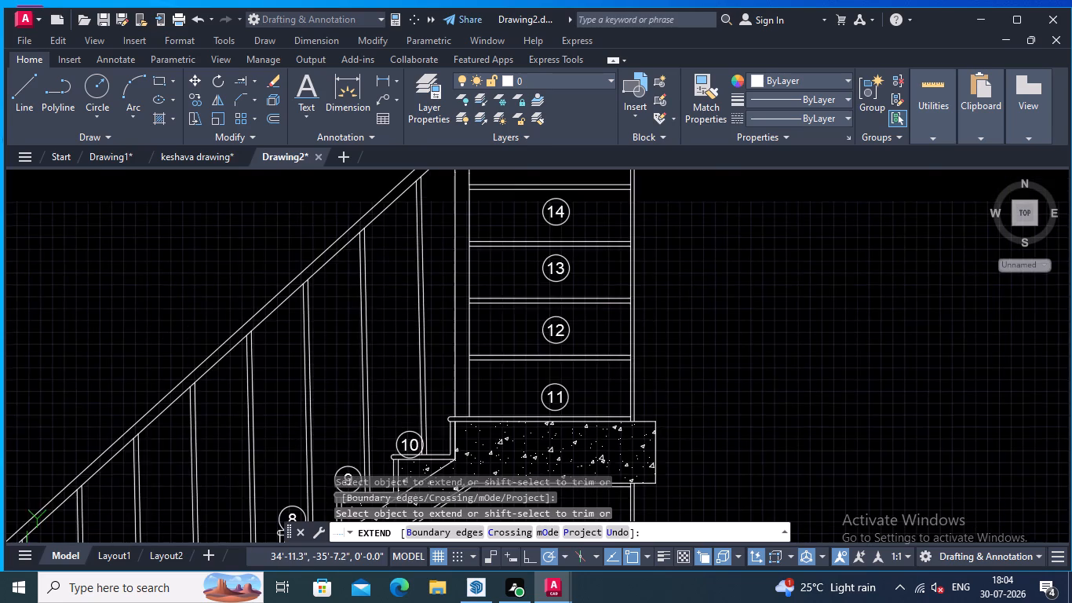
scroll(660, 298, down, 1)
middle_drag(660, 298, 665, 444)
middle_drag(688, 328, 665, 492)
scroll(668, 385, up, 2)
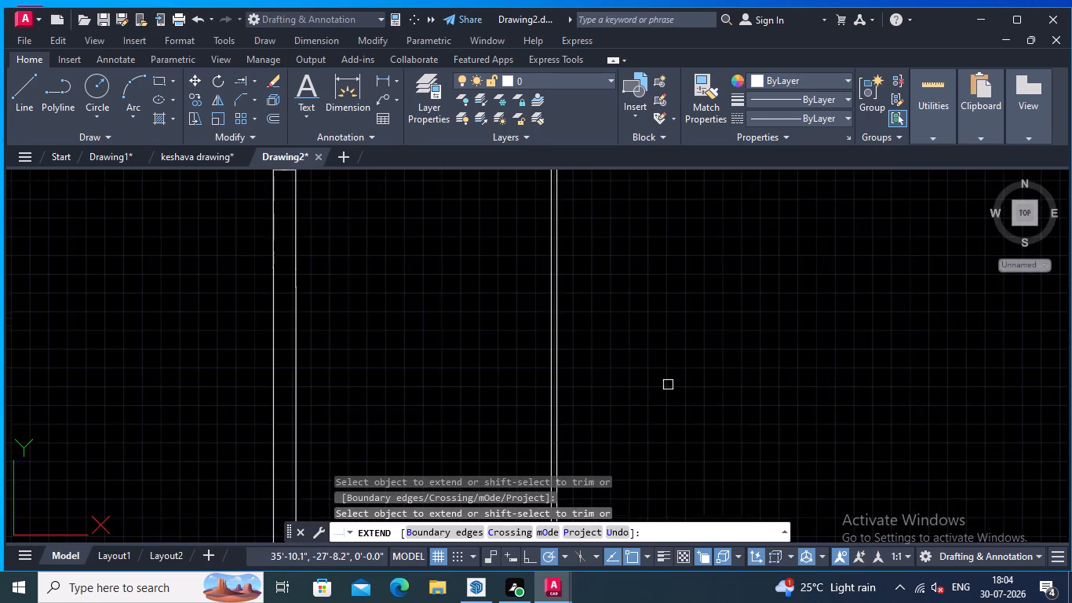
scroll(668, 385, down, 3)
middle_drag(668, 385, 636, 219)
scroll(689, 385, down, 1)
middle_click(634, 312)
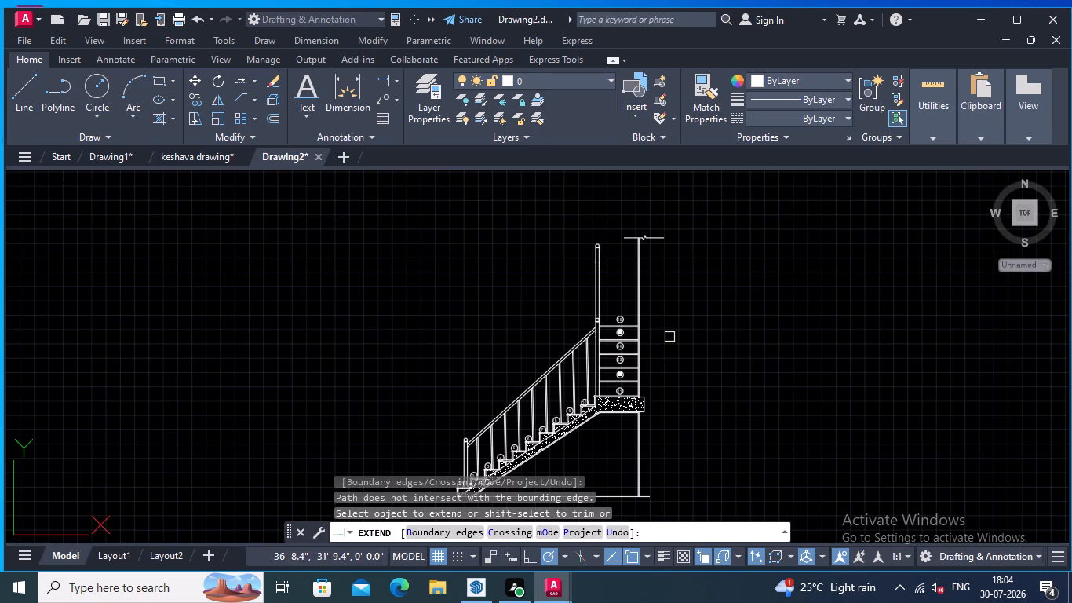
Offset the outer line of the wall pair above the landing 9" outward for the wall thickness.
middle_drag(670, 337, 632, 297)
scroll(647, 309, up, 3)
middle_drag(647, 306, 646, 395)
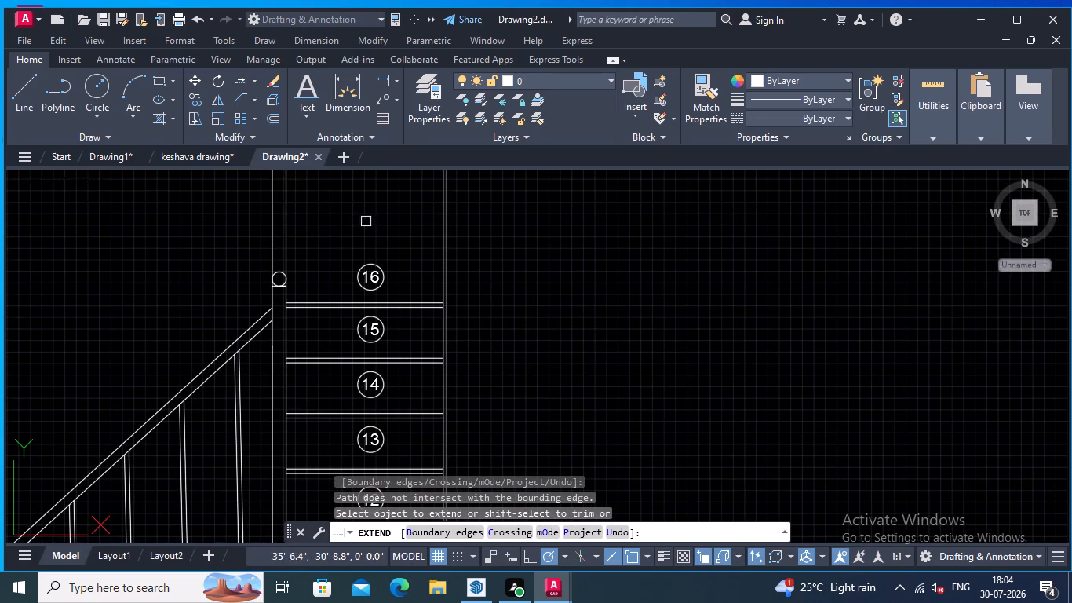
click(275, 115)
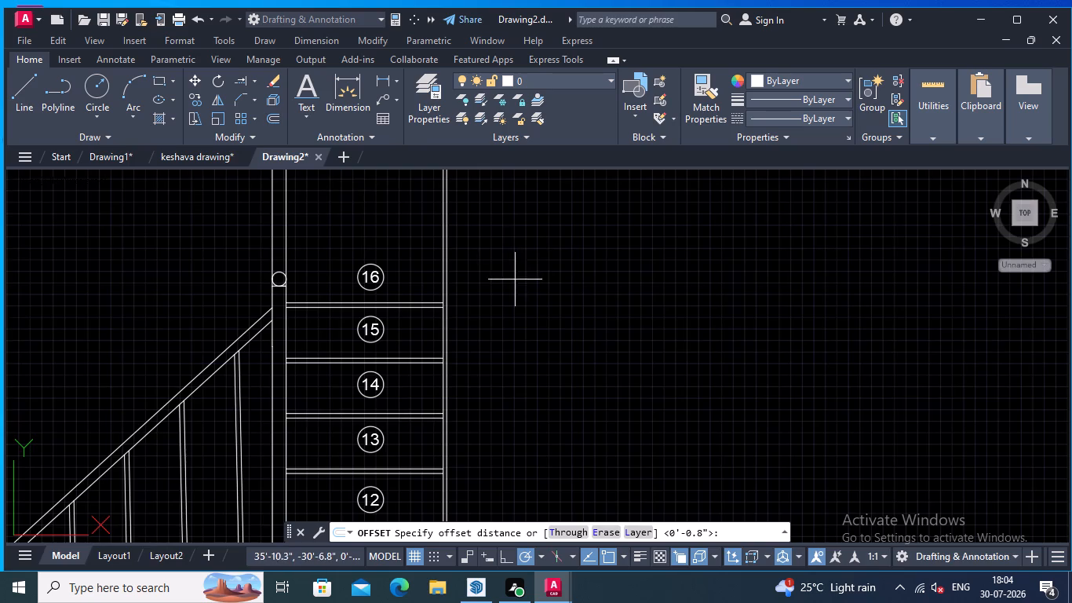
scroll(514, 280, up, 3)
middle_drag(514, 280, 642, 363)
click(356, 331)
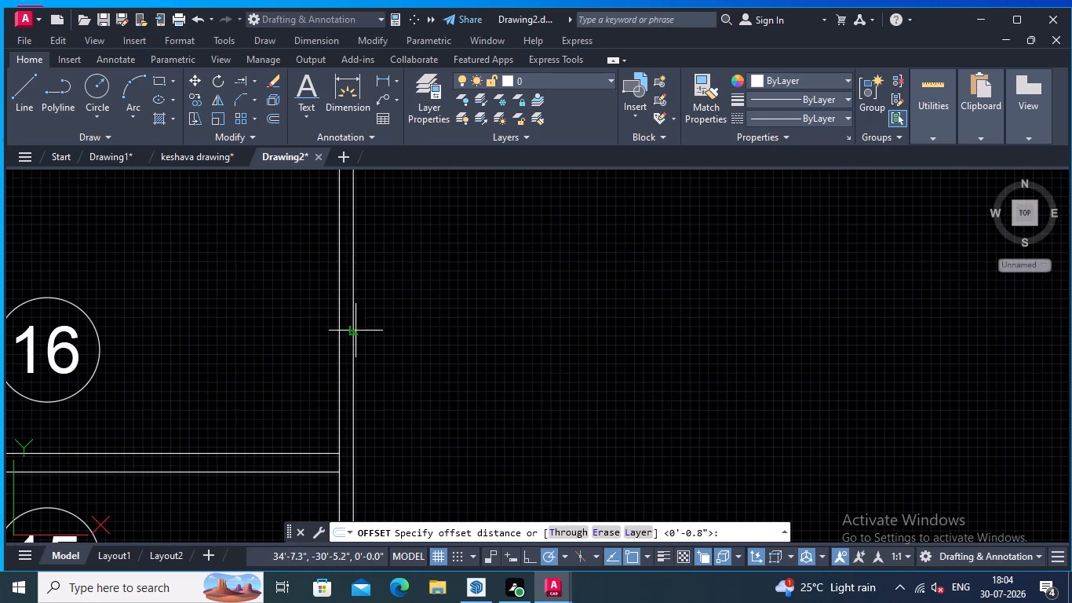
key(9)
key(Return)
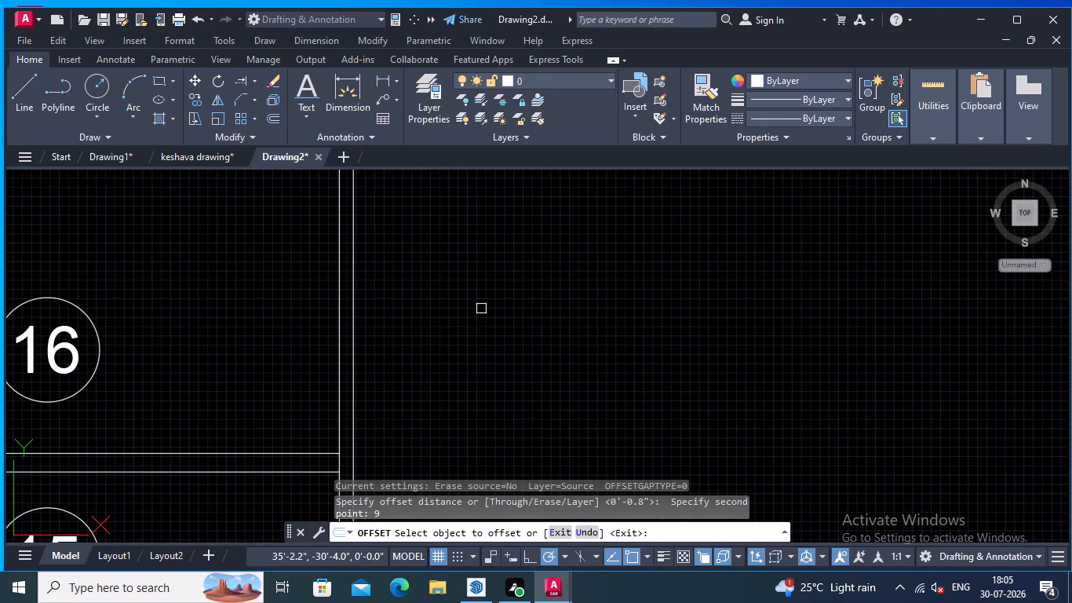
click(356, 334)
click(405, 341)
scroll(483, 336, down, 2)
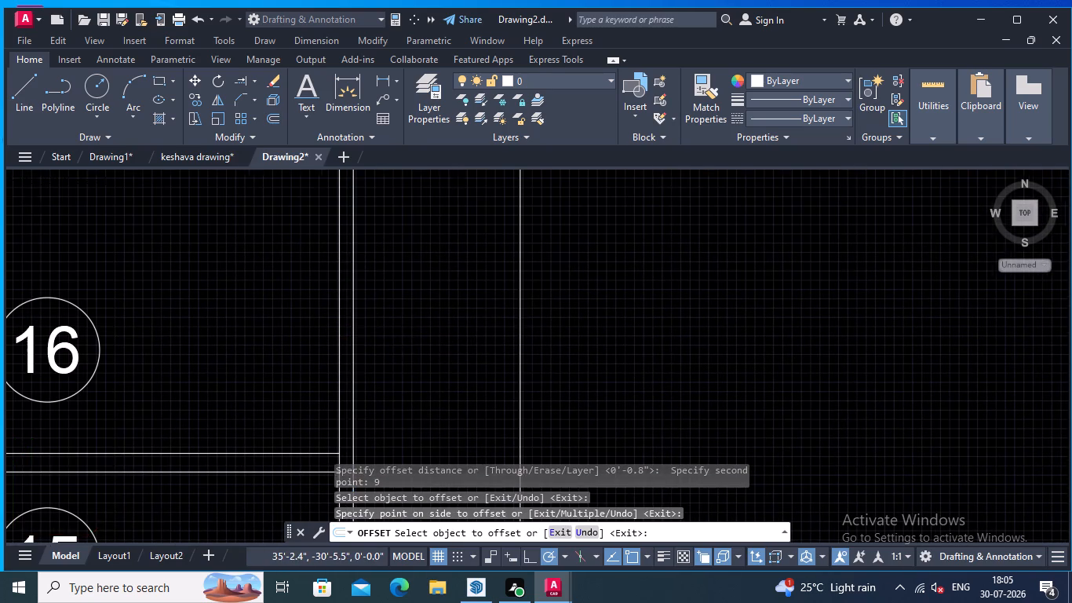
middle_drag(485, 336, 479, 321)
scroll(461, 334, down, 1)
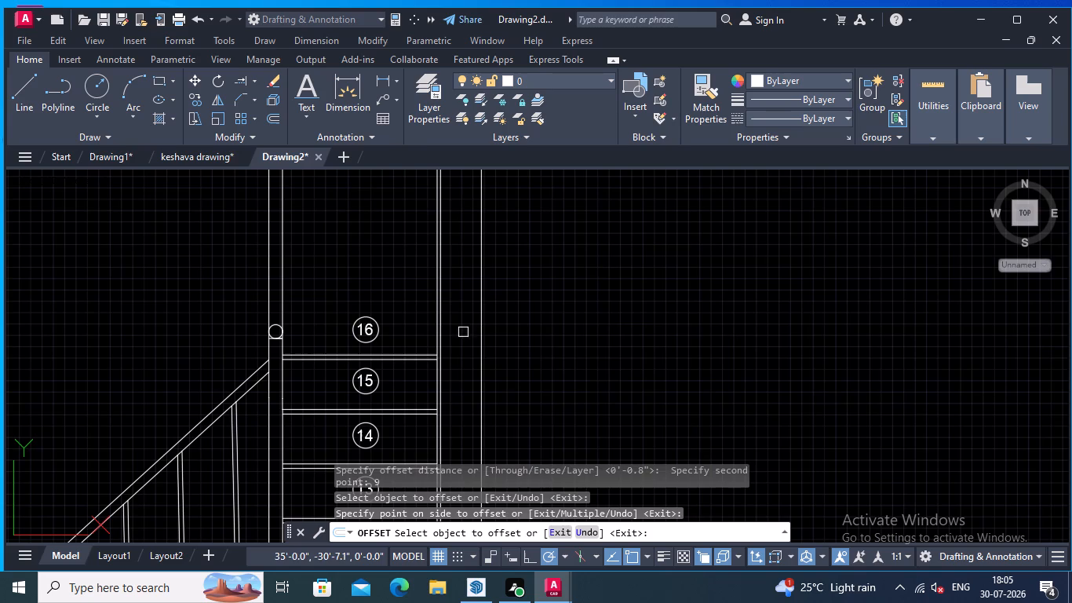
right_click(537, 314)
click(589, 327)
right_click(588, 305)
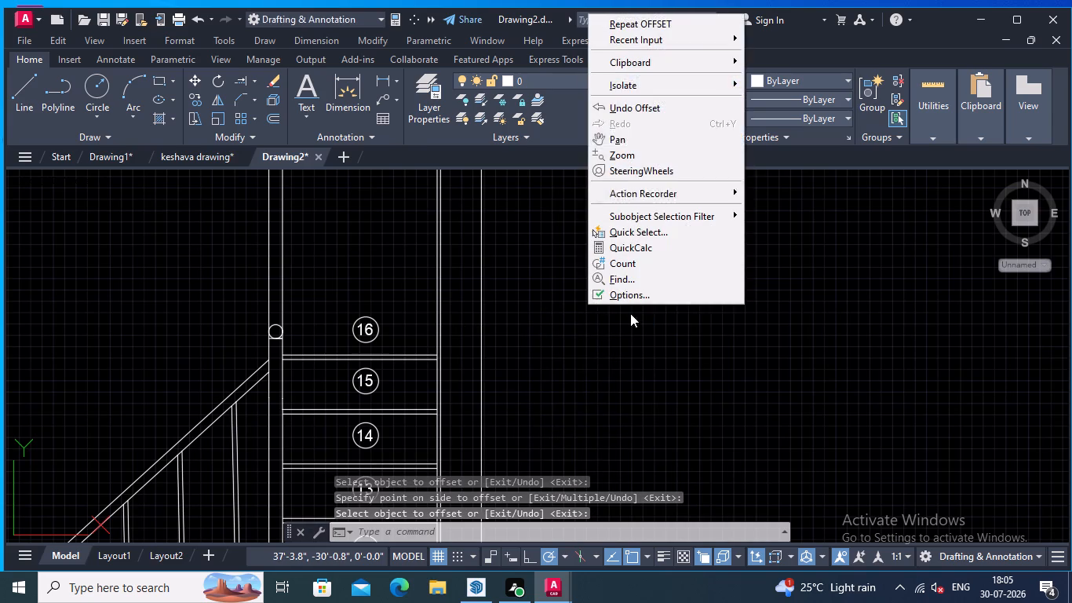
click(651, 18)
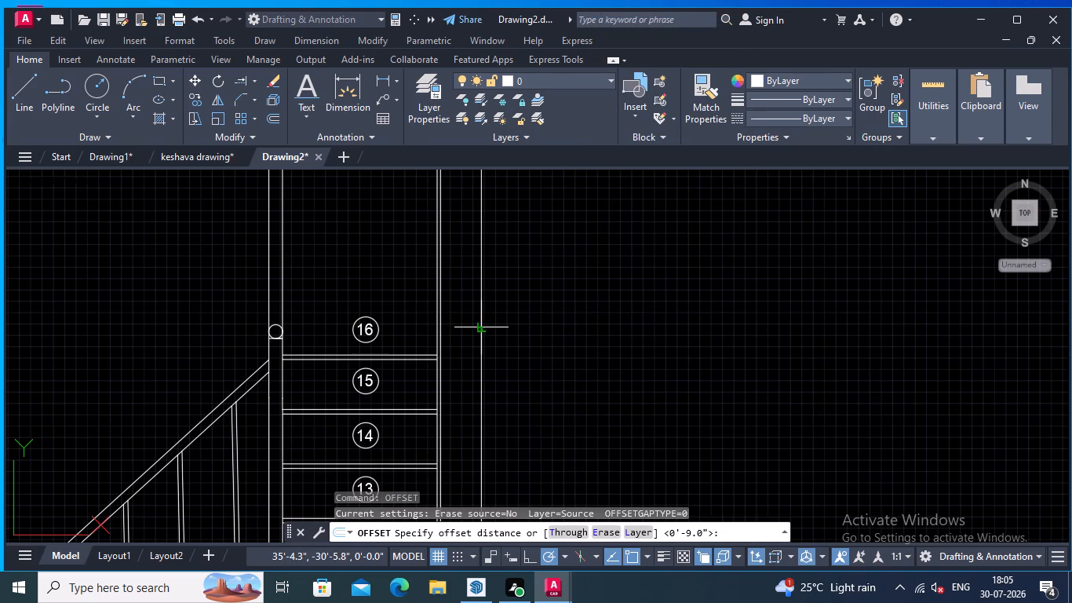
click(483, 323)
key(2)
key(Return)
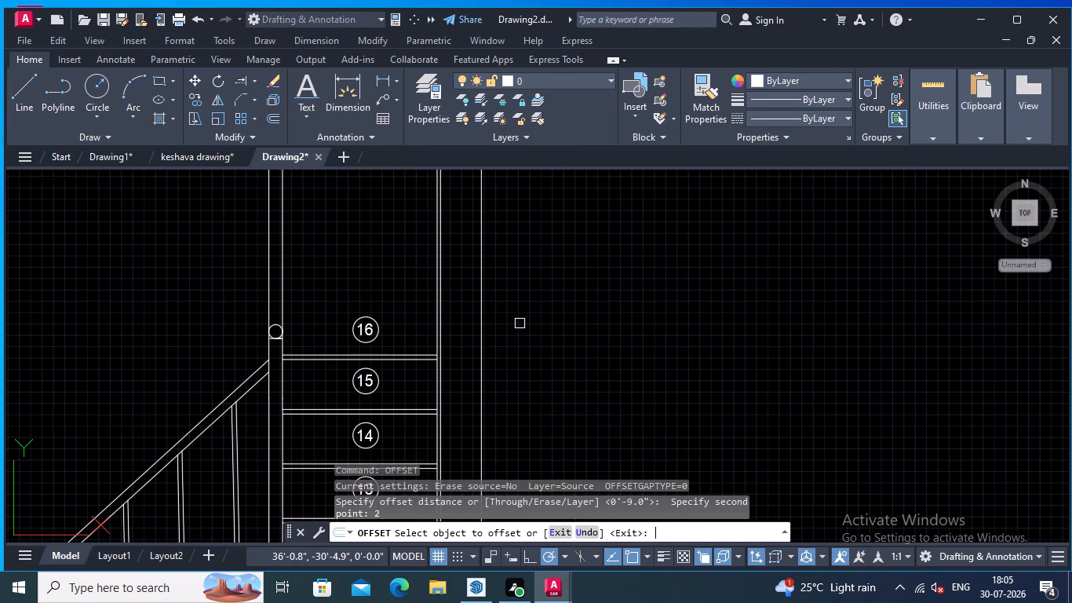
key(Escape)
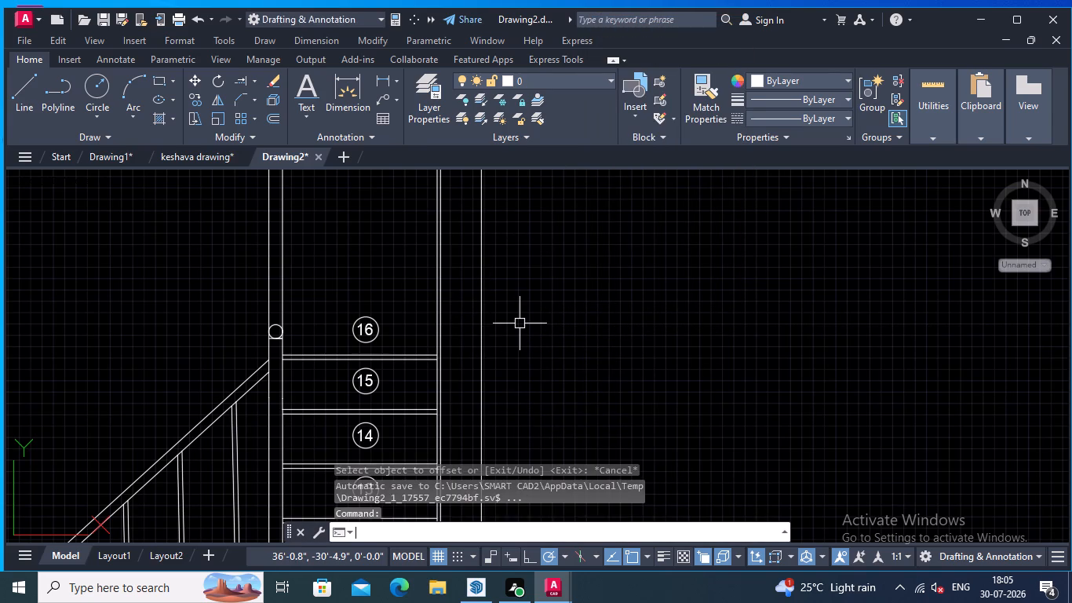
Offset the outermost vertical wall line another 0.75" outward.
right_click(553, 313)
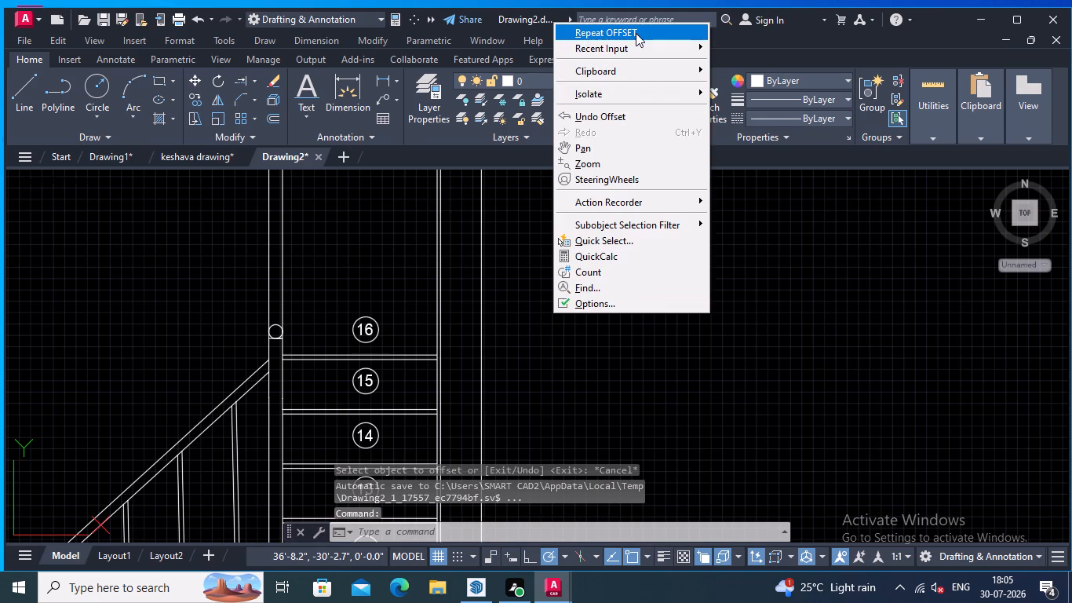
click(636, 33)
text(.75)
key(Return)
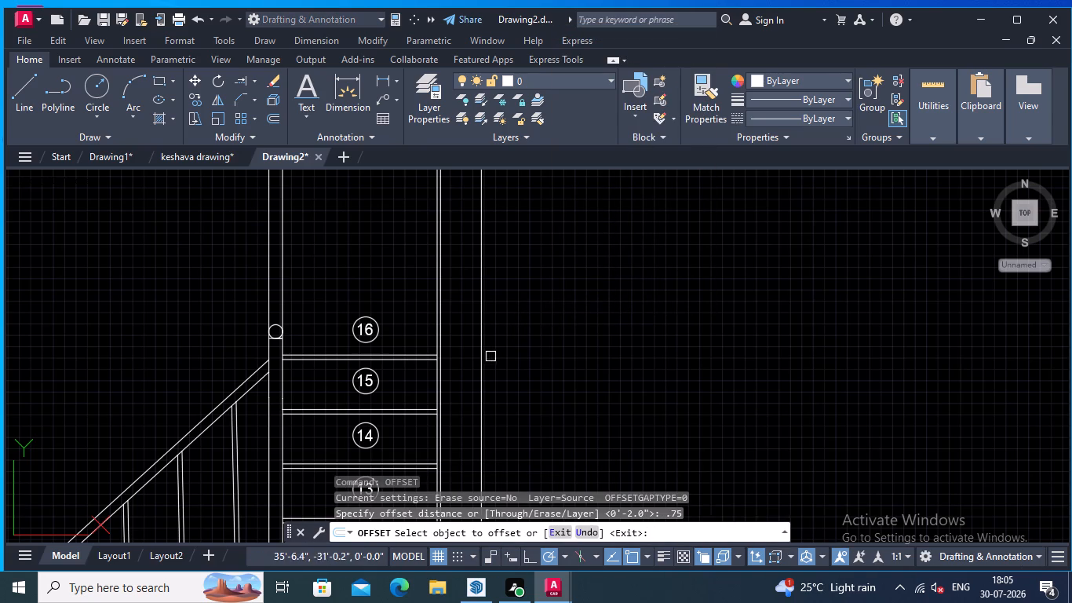
click(480, 369)
click(540, 379)
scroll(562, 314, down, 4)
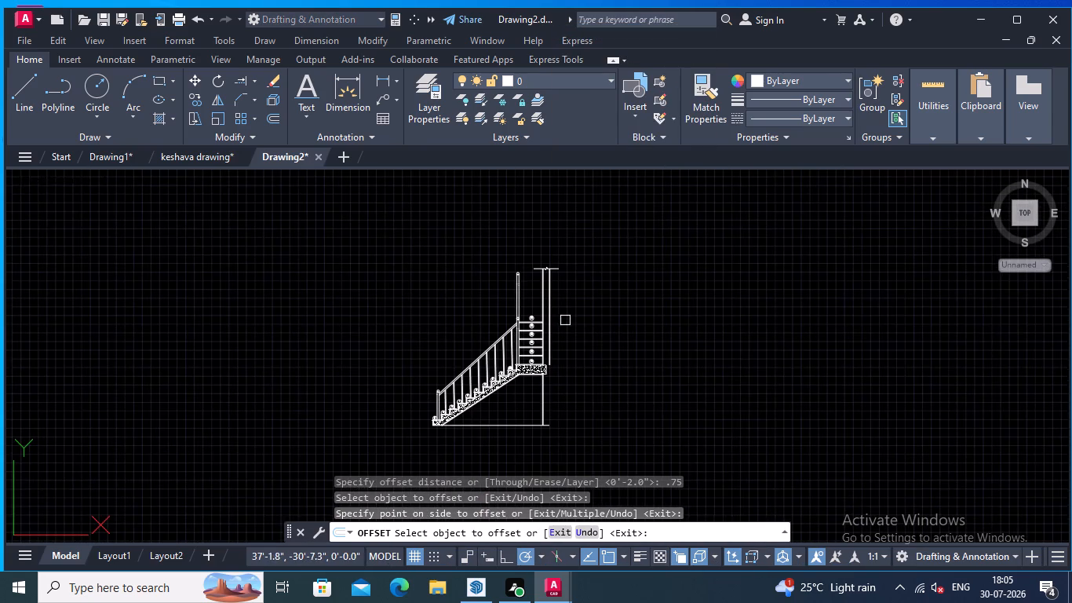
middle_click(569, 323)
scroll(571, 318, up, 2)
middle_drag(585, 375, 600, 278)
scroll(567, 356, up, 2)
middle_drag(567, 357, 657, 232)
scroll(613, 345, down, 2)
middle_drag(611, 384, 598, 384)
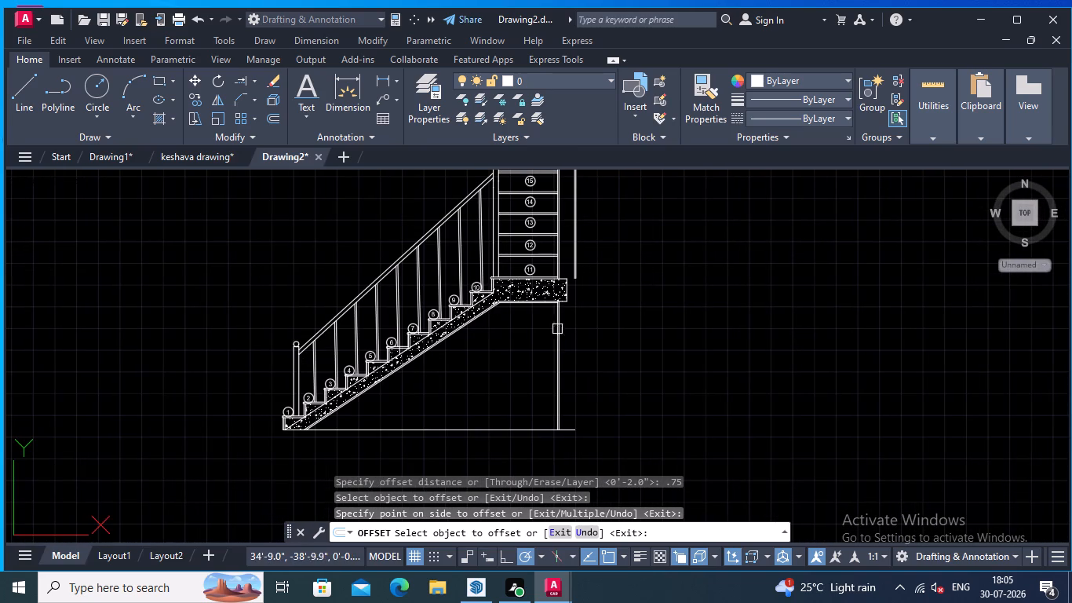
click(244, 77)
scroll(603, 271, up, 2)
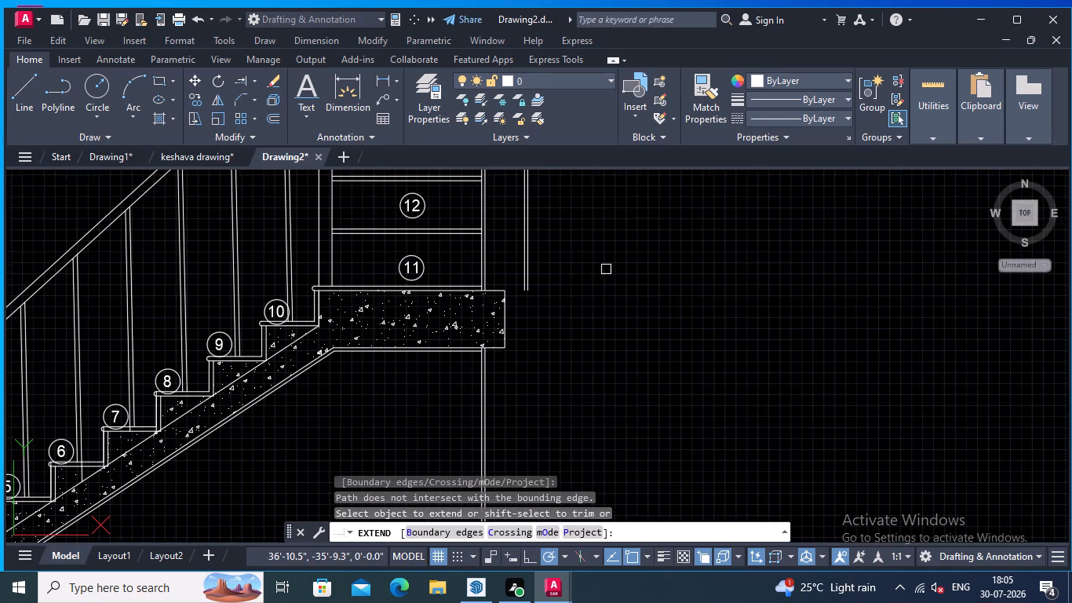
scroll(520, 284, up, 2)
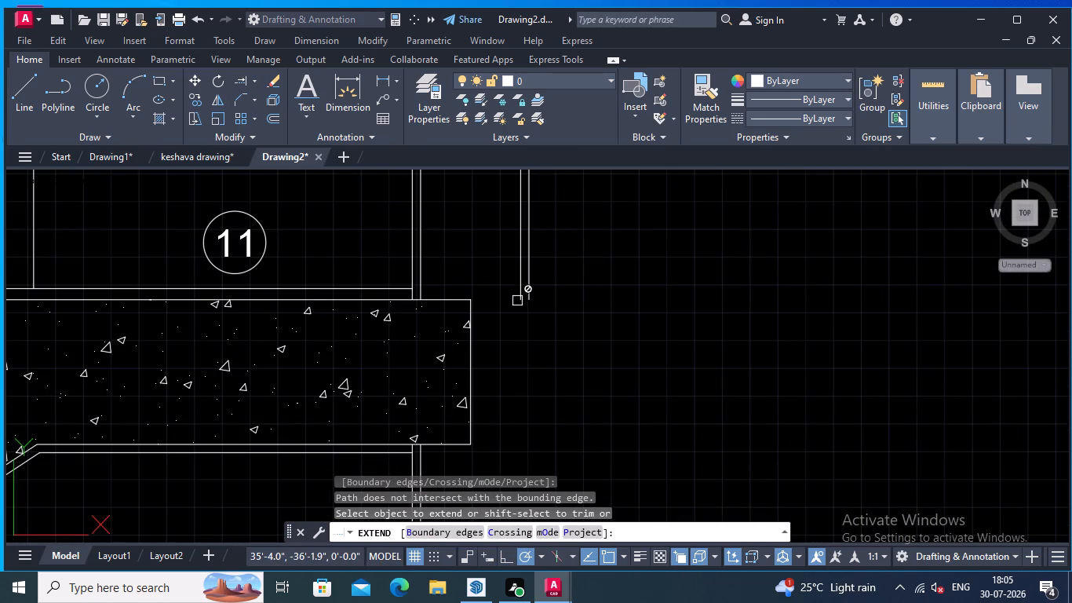
Draw a vertical line continuing the inner 9" wall offset line from landing level down to the ground line's end.
click(19, 97)
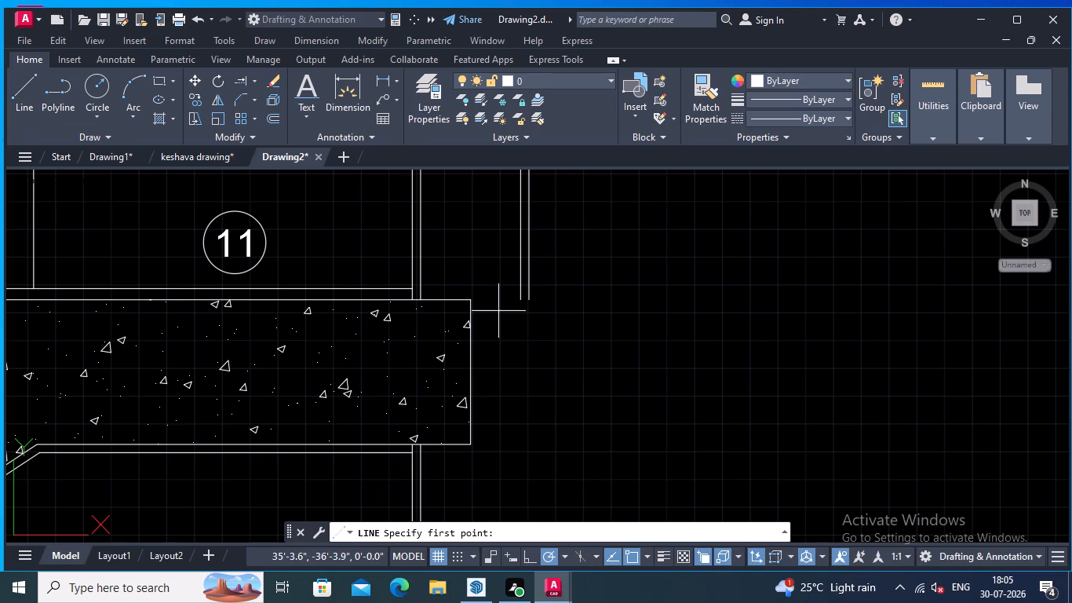
click(521, 301)
middle_drag(531, 394, 512, 230)
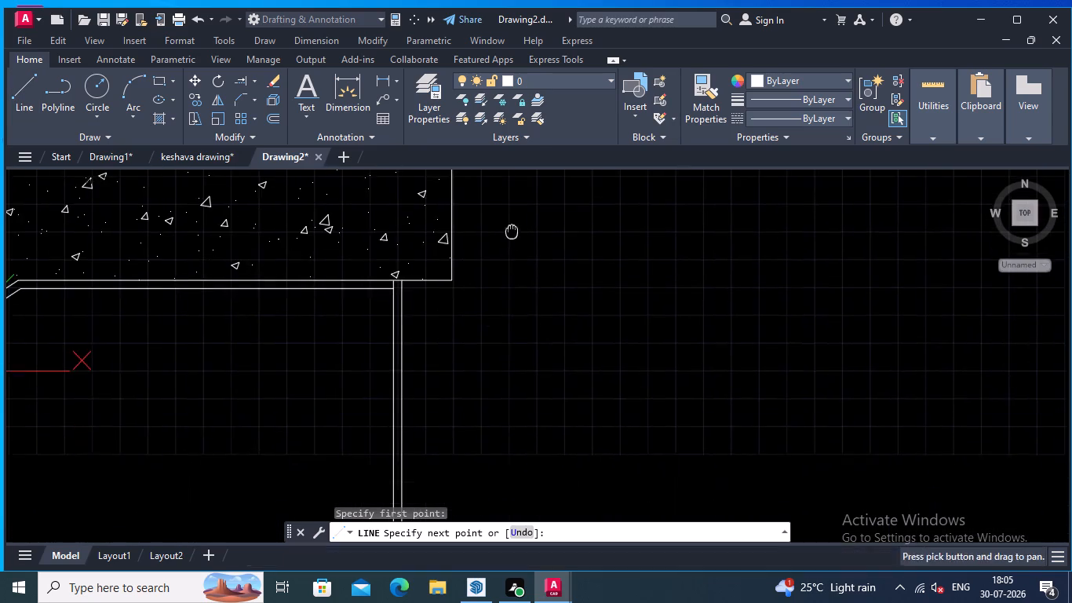
scroll(512, 365, down, 3)
middle_click(517, 413)
middle_drag(519, 437, 509, 346)
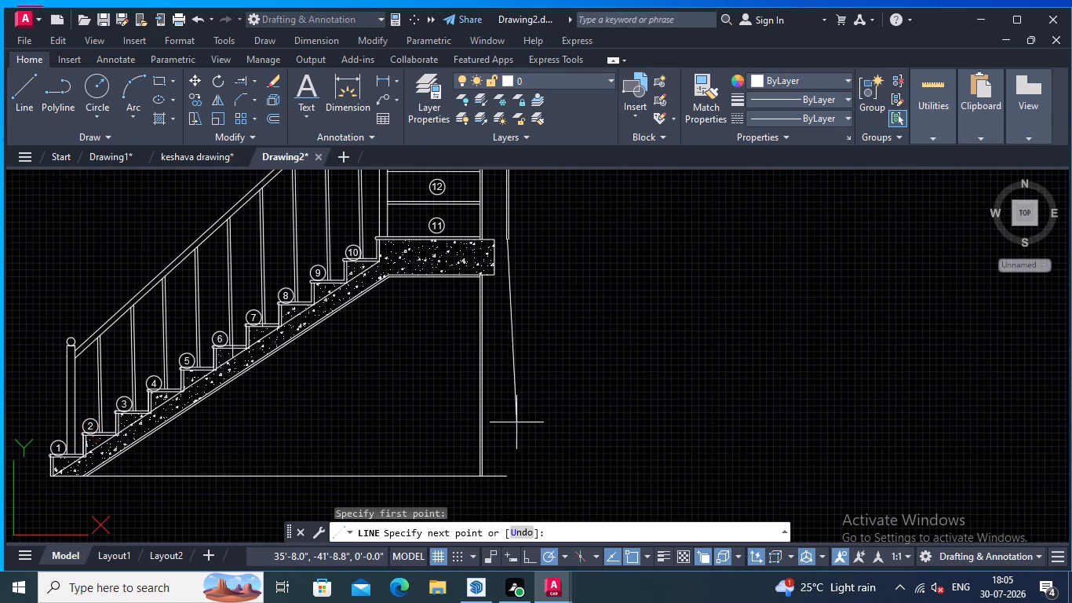
scroll(514, 449, up, 2)
click(486, 518)
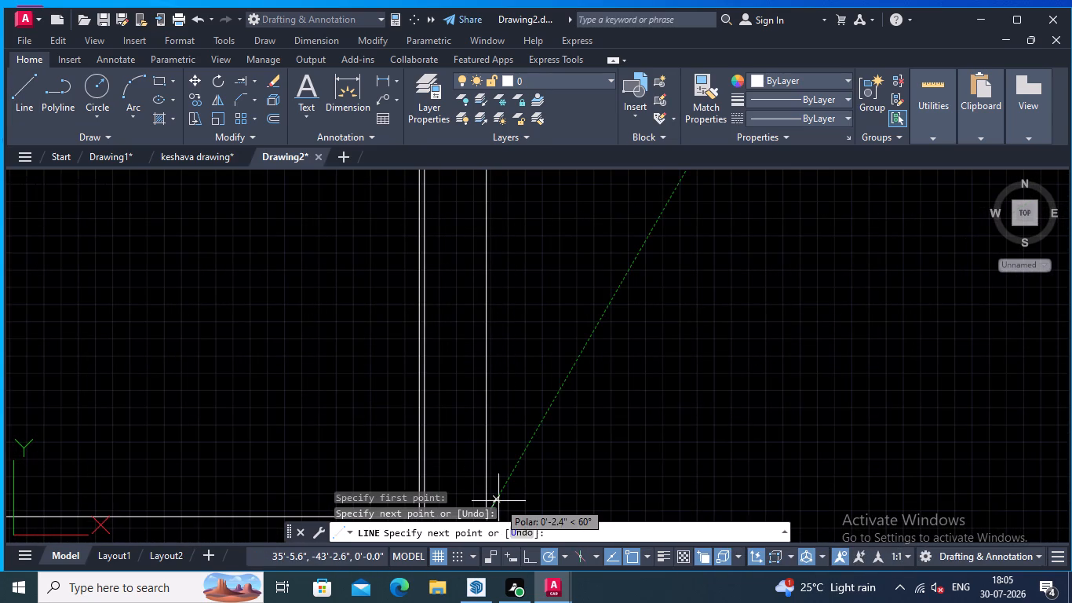
key(Return)
Draw a second vertical line continuing the outermost 0.75" finish line from landing level down to ground level.
scroll(901, 375, down, 3)
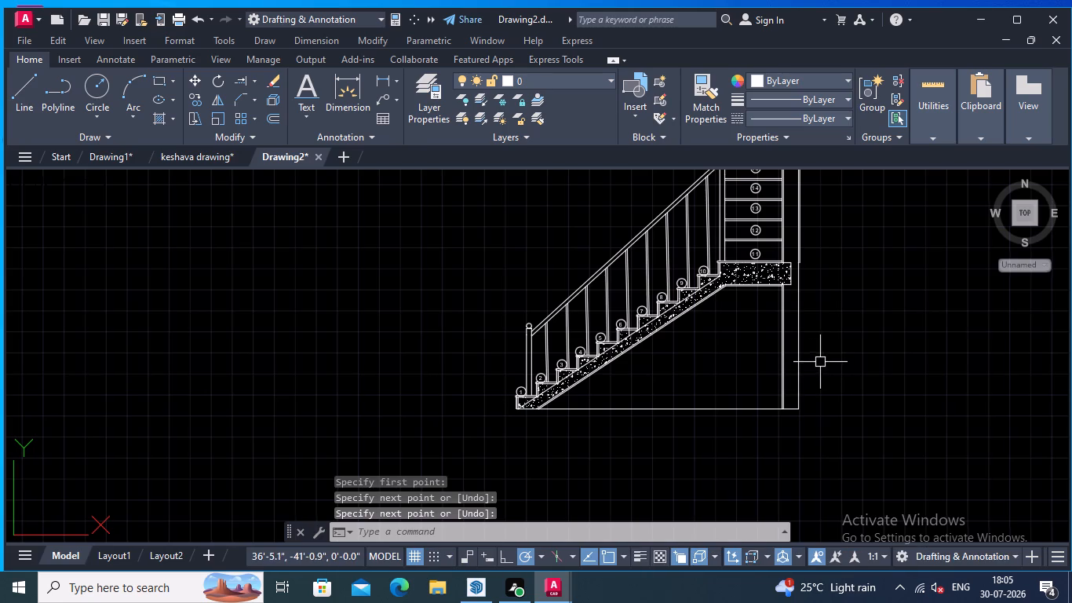
middle_drag(822, 362, 771, 405)
right_click(813, 332)
click(870, 49)
scroll(782, 357, up, 1)
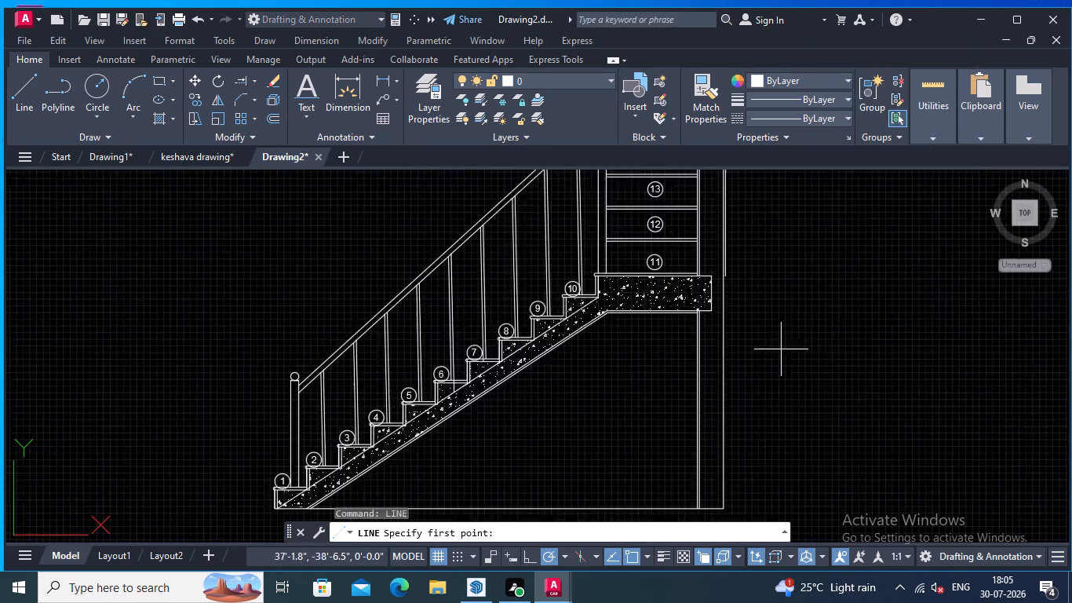
scroll(779, 348, up, 1)
scroll(709, 262, up, 2)
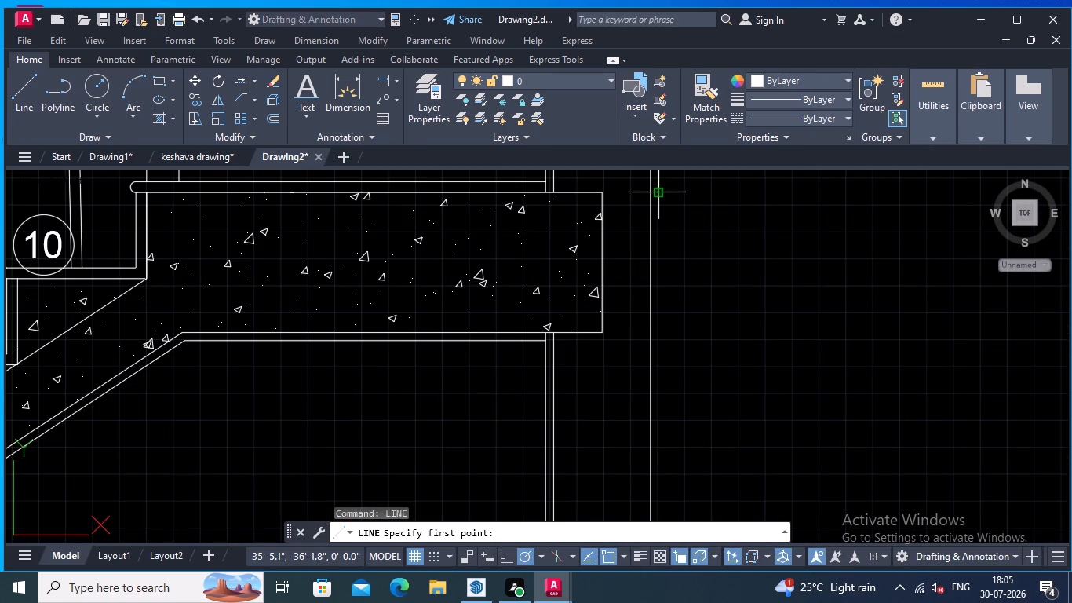
click(658, 194)
scroll(673, 427, down, 1)
middle_drag(673, 437, 658, 315)
scroll(654, 367, down, 2)
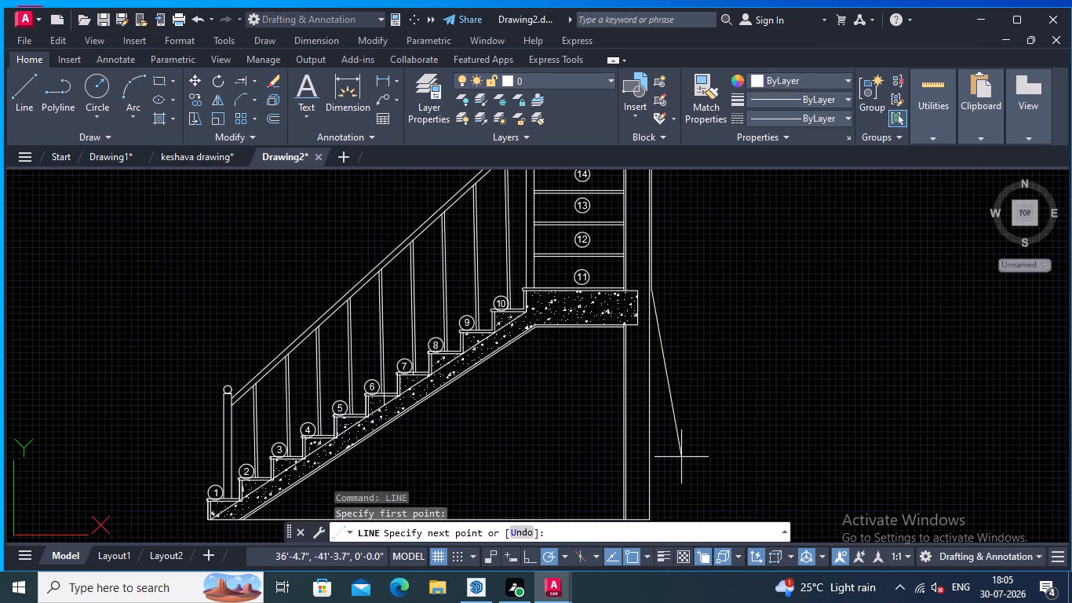
middle_drag(681, 460, 672, 320)
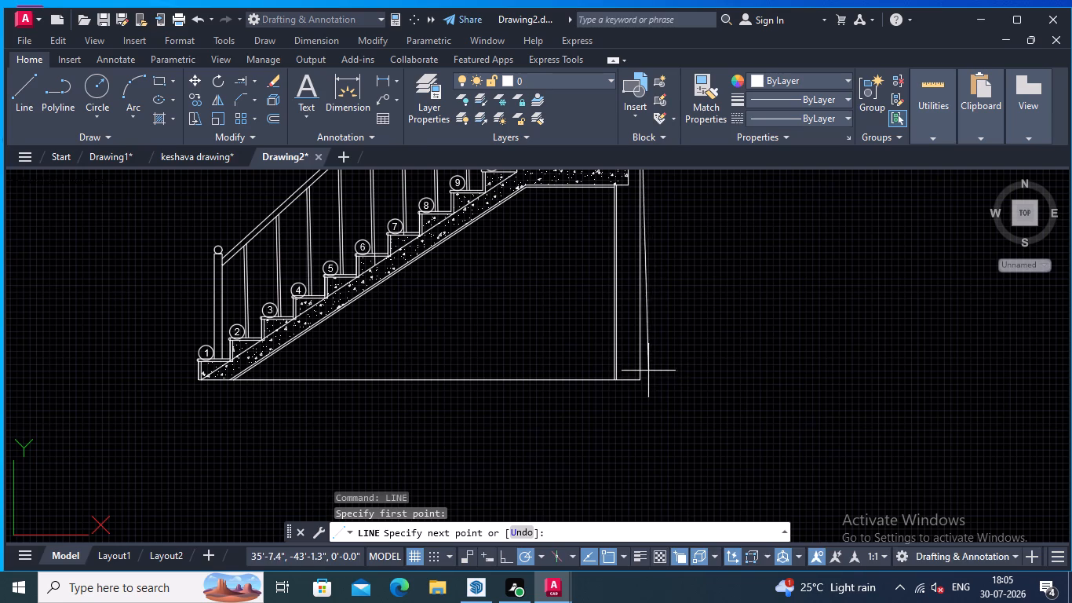
scroll(647, 379, up, 1)
click(634, 384)
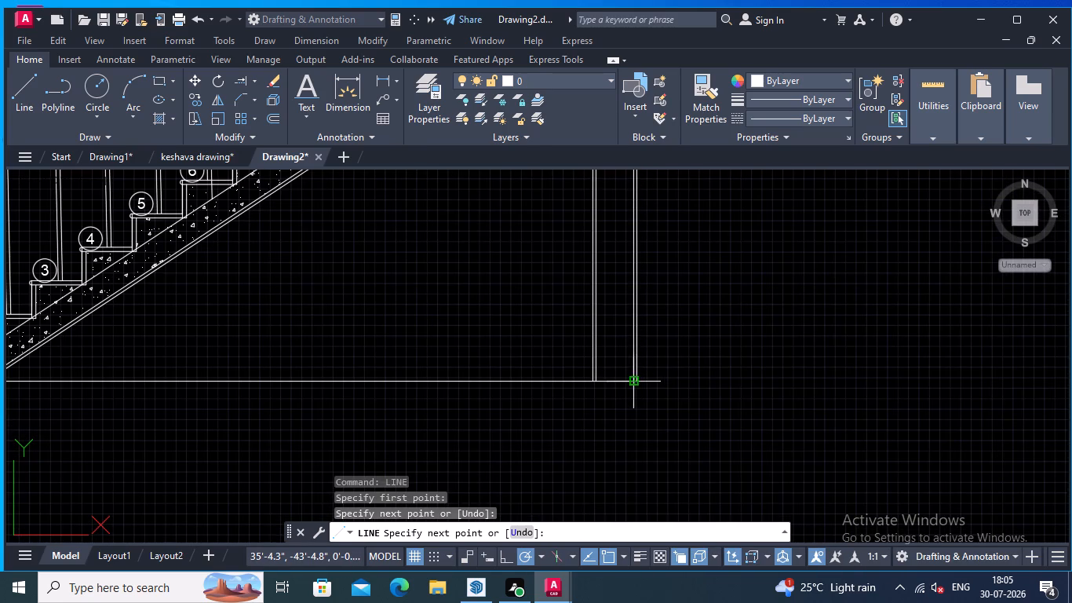
key(Return)
Extend the ground line to the outermost wall finish line to close the wall's base.
scroll(662, 378, up, 2)
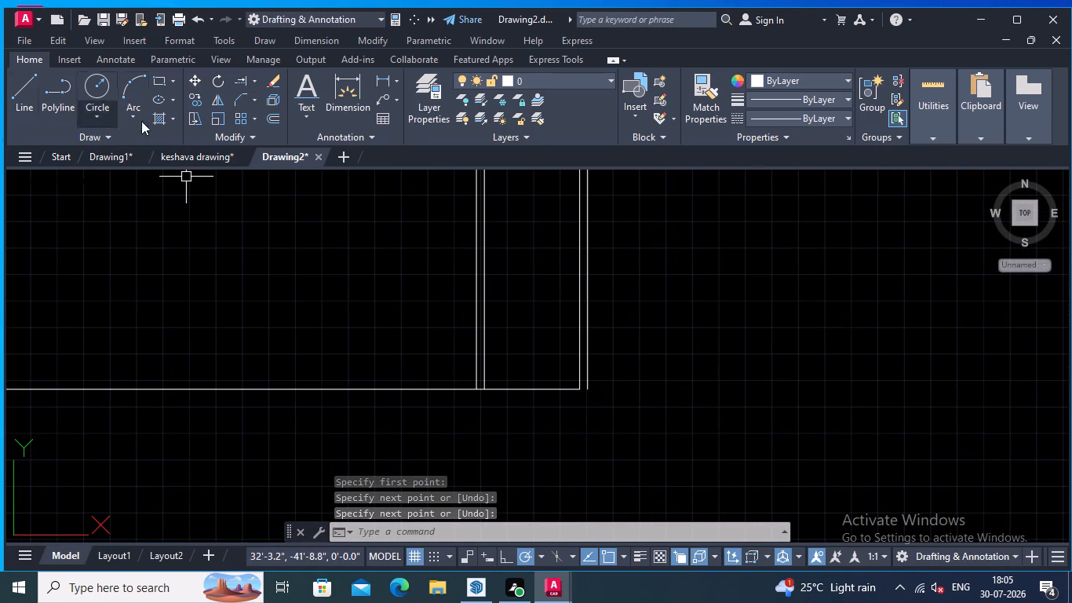
click(234, 76)
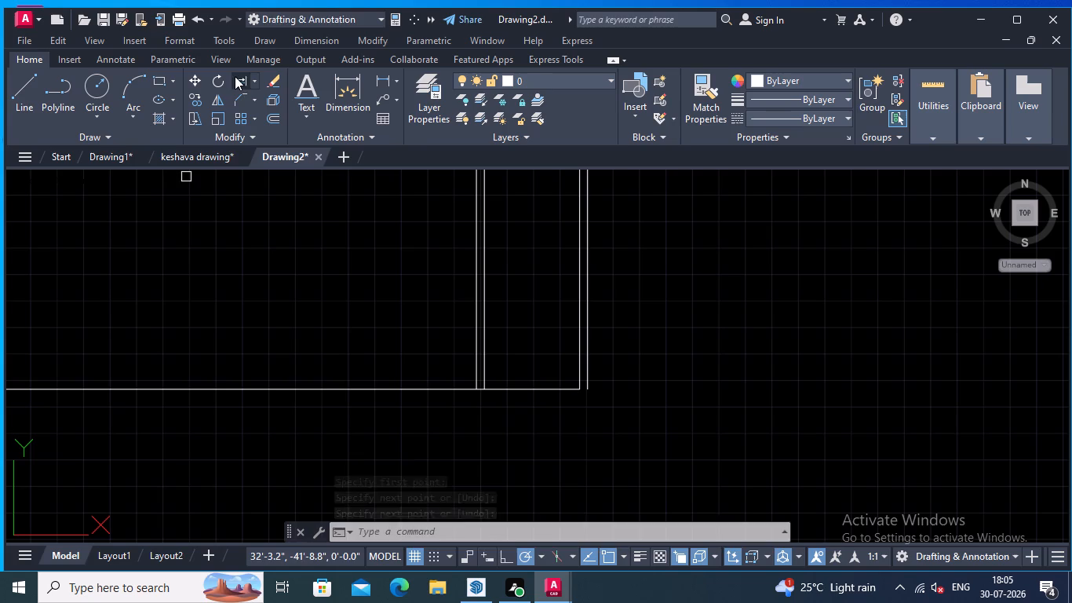
click(545, 389)
scroll(667, 365, down, 2)
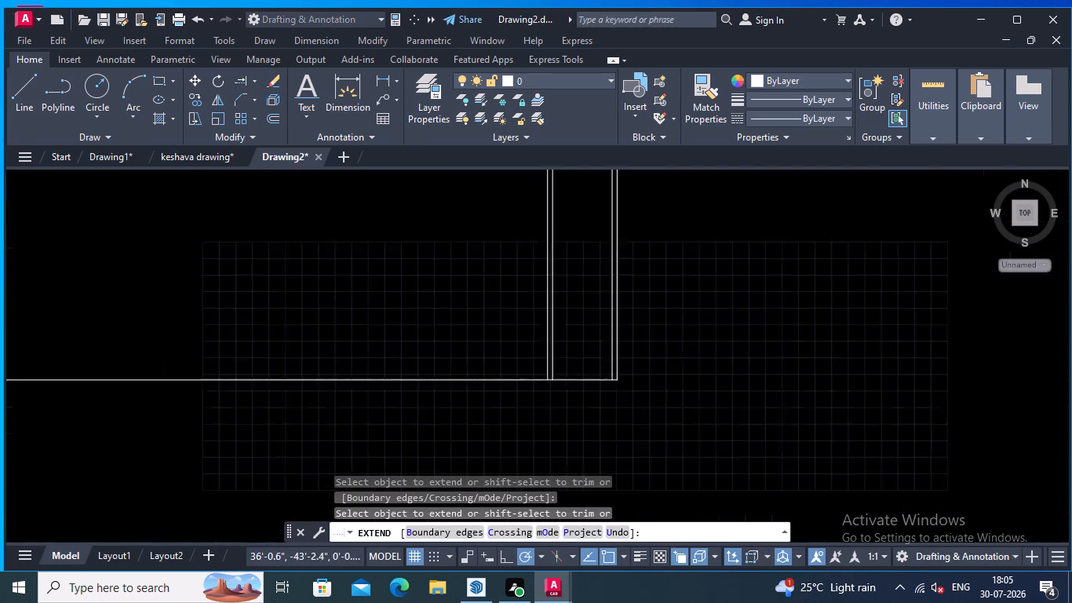
middle_drag(667, 367, 663, 535)
scroll(674, 343, down, 1)
middle_drag(674, 344, 687, 422)
key(Return)
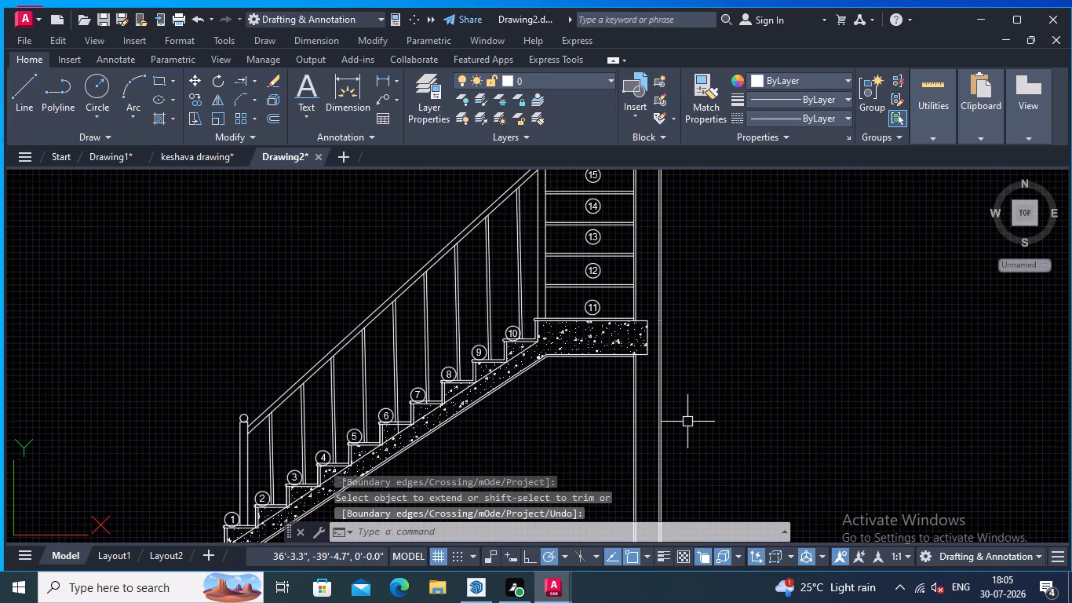
Hatch the wall in the staircase elevation with the ANSI32 pattern at scale 5.
middle_drag(701, 356, 721, 459)
scroll(717, 390, down, 1)
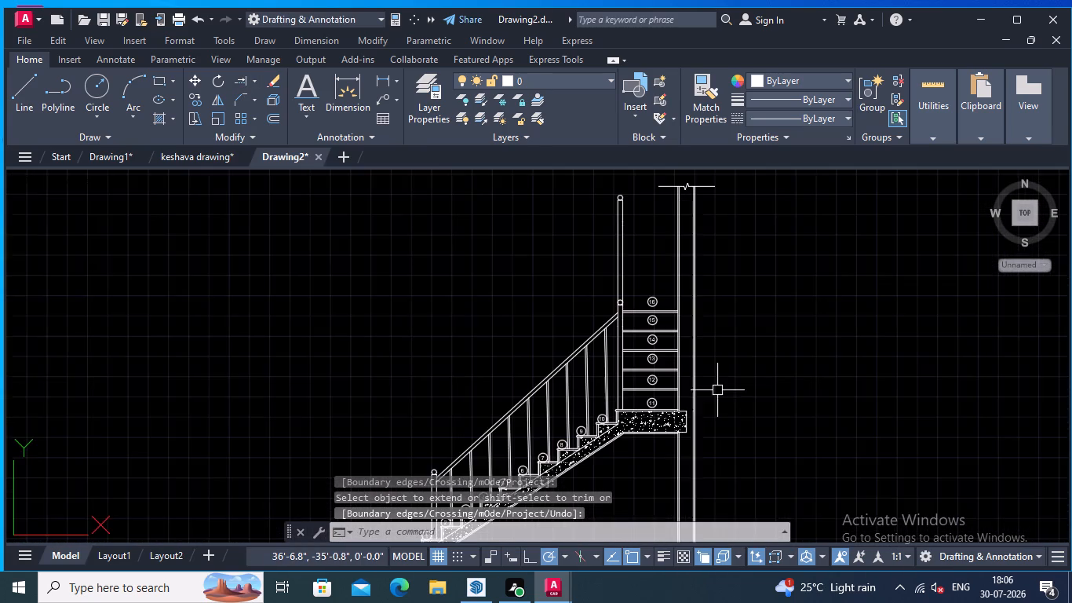
middle_drag(717, 389, 746, 366)
middle_drag(757, 365, 749, 365)
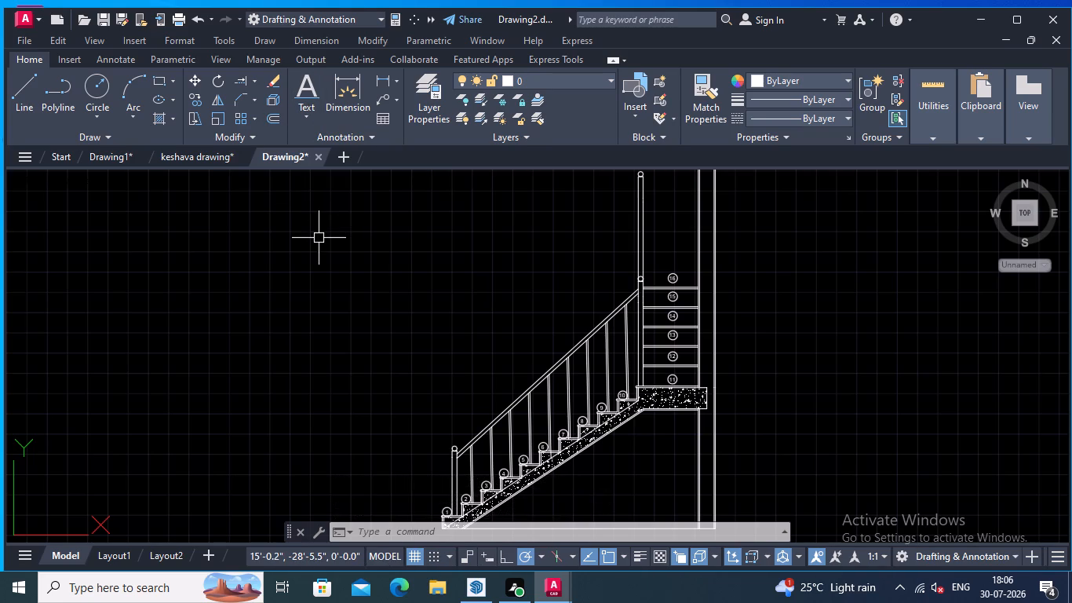
text(HAT)
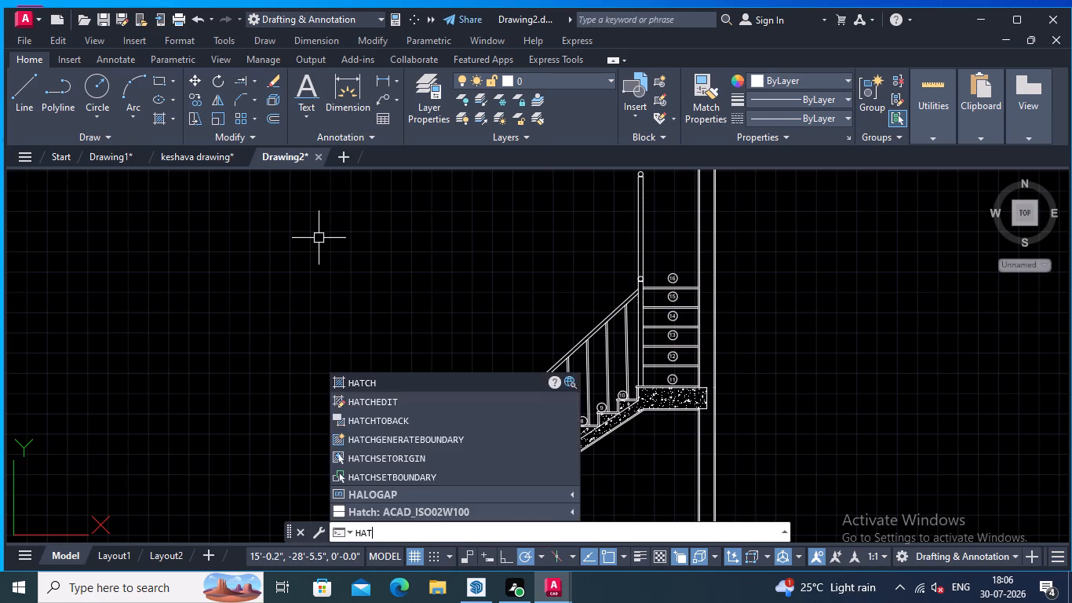
key(Return)
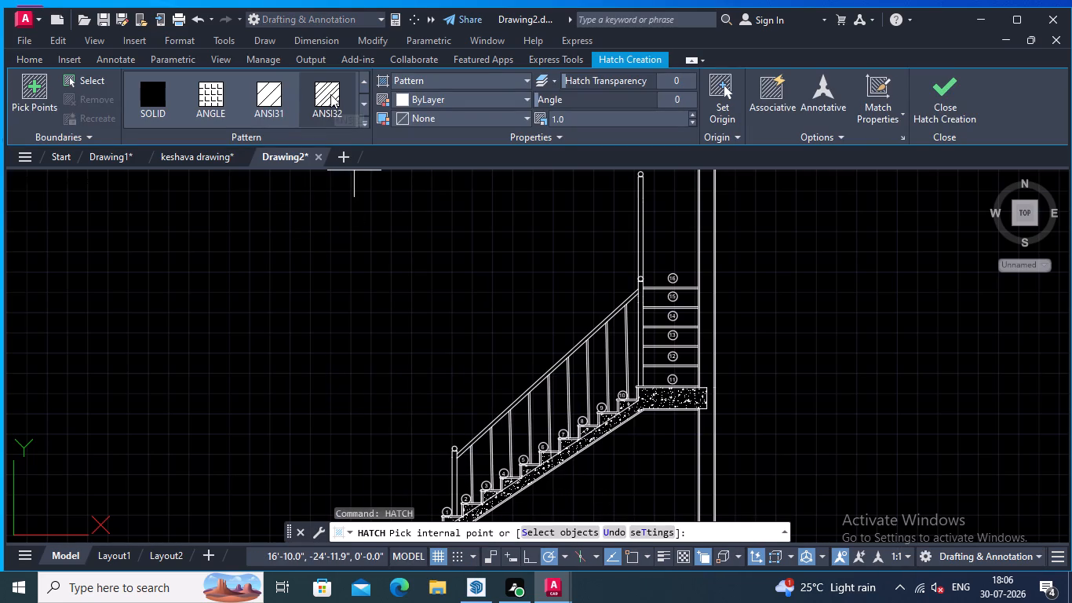
click(330, 94)
middle_drag(745, 323, 735, 320)
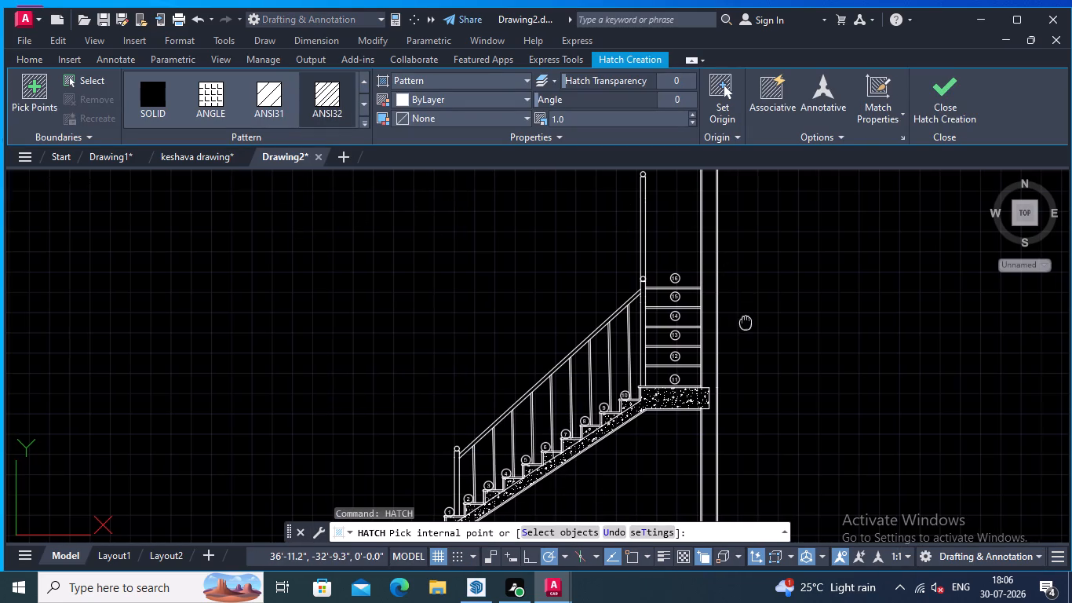
middle_drag(735, 320, 606, 283)
scroll(620, 277, up, 1)
click(538, 276)
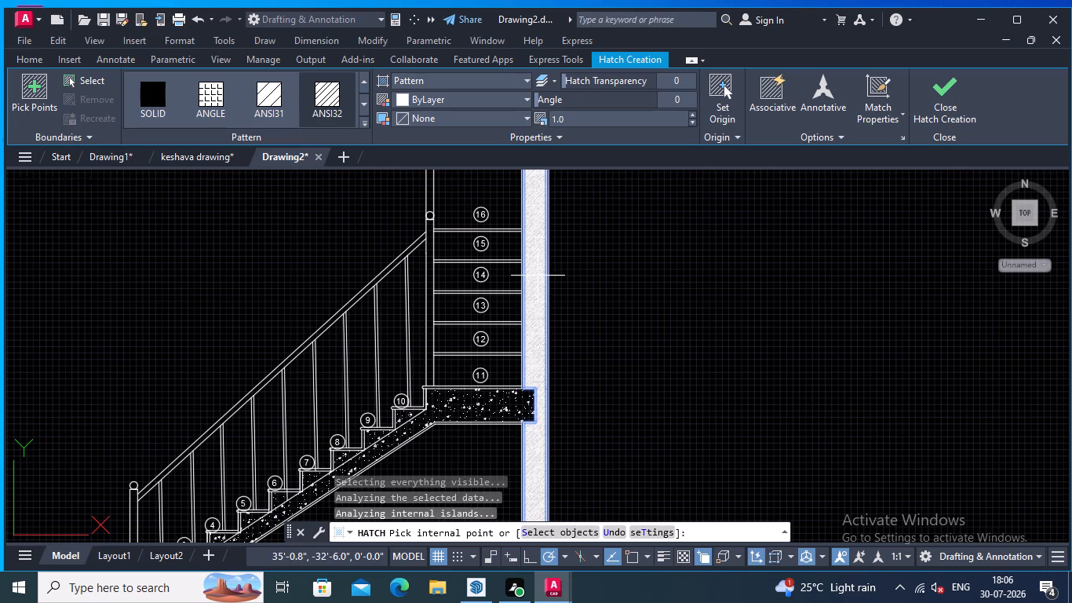
click(601, 119)
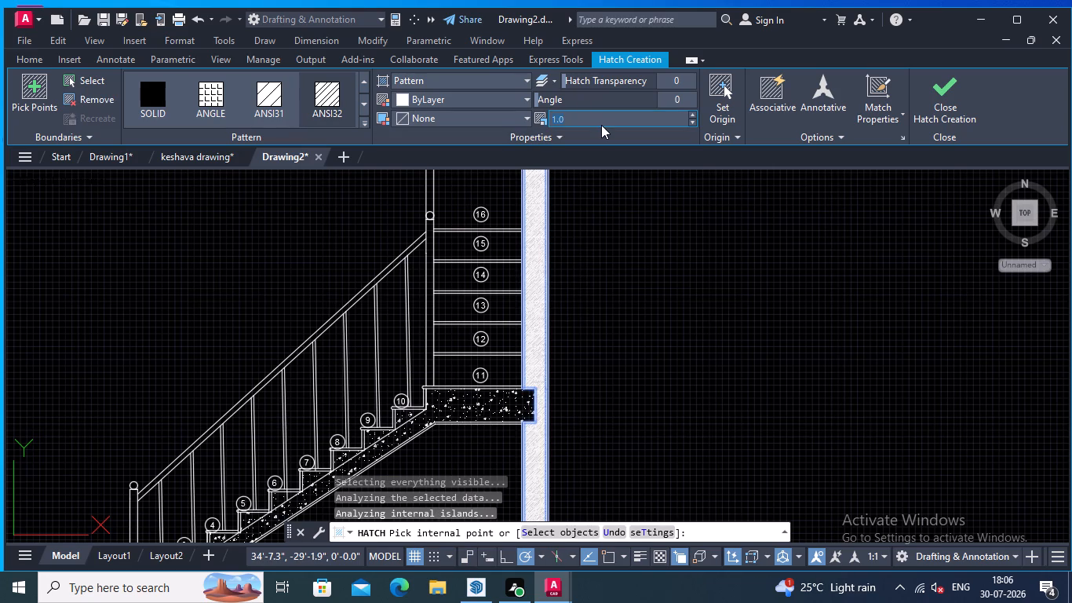
key(5)
key(Return)
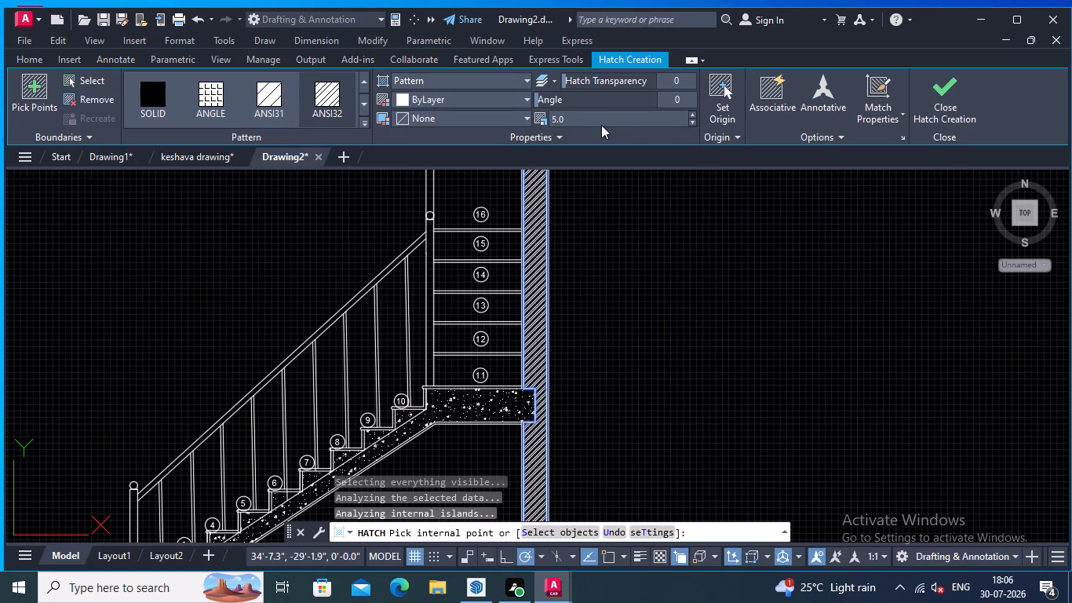
key(Return)
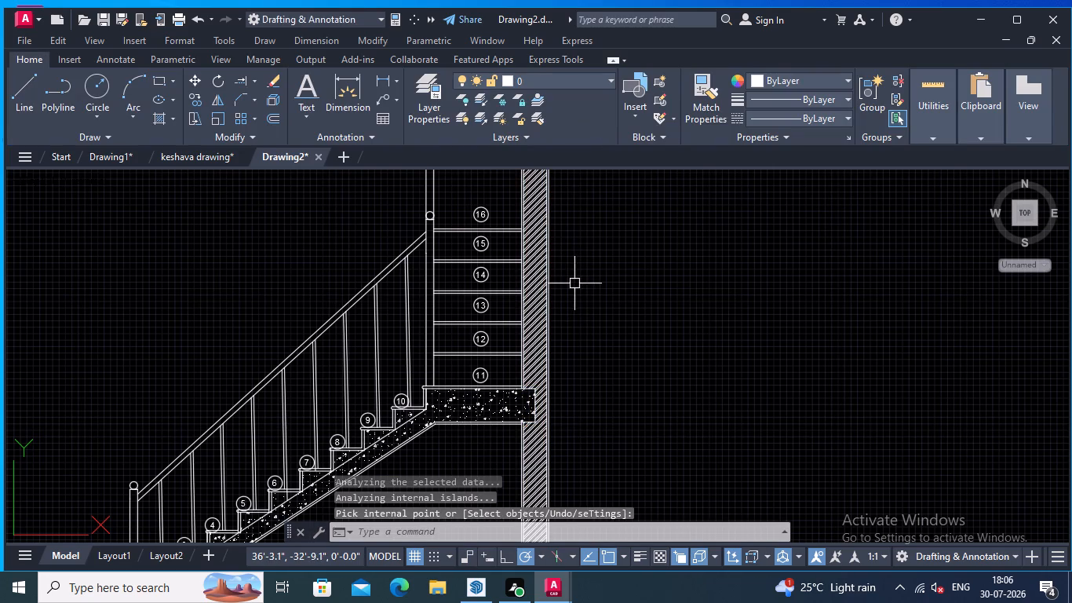
Erase the stray L-shaped linework lying between the plan and the elevation.
middle_drag(574, 291, 627, 383)
scroll(630, 355, down, 1)
middle_drag(631, 354, 687, 352)
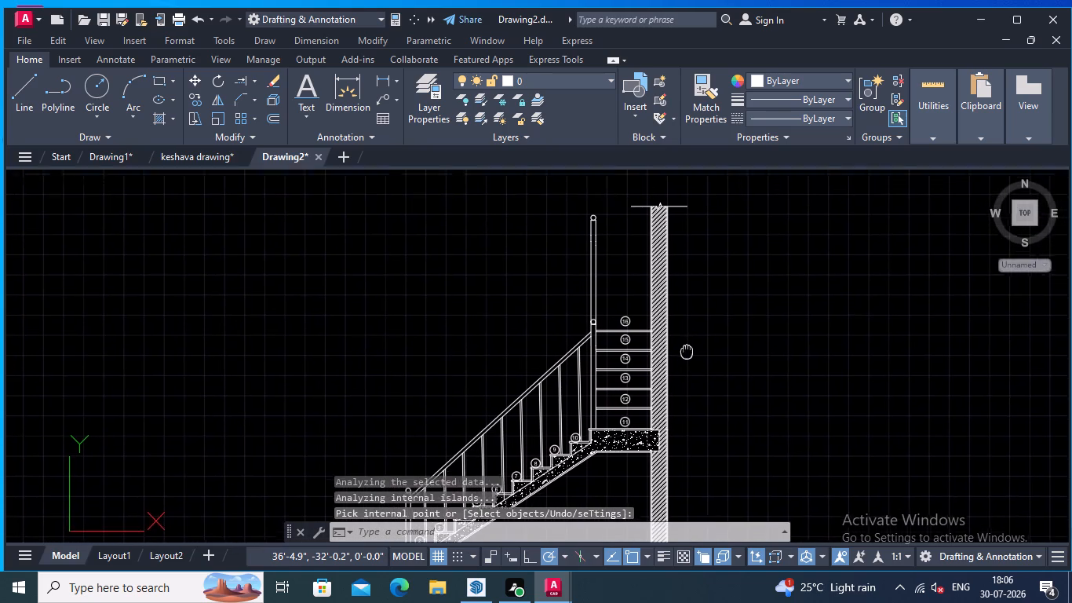
middle_drag(687, 352, 678, 365)
scroll(485, 291, down, 1)
middle_drag(480, 294, 388, 470)
middle_drag(425, 312, 425, 331)
middle_drag(425, 326, 410, 361)
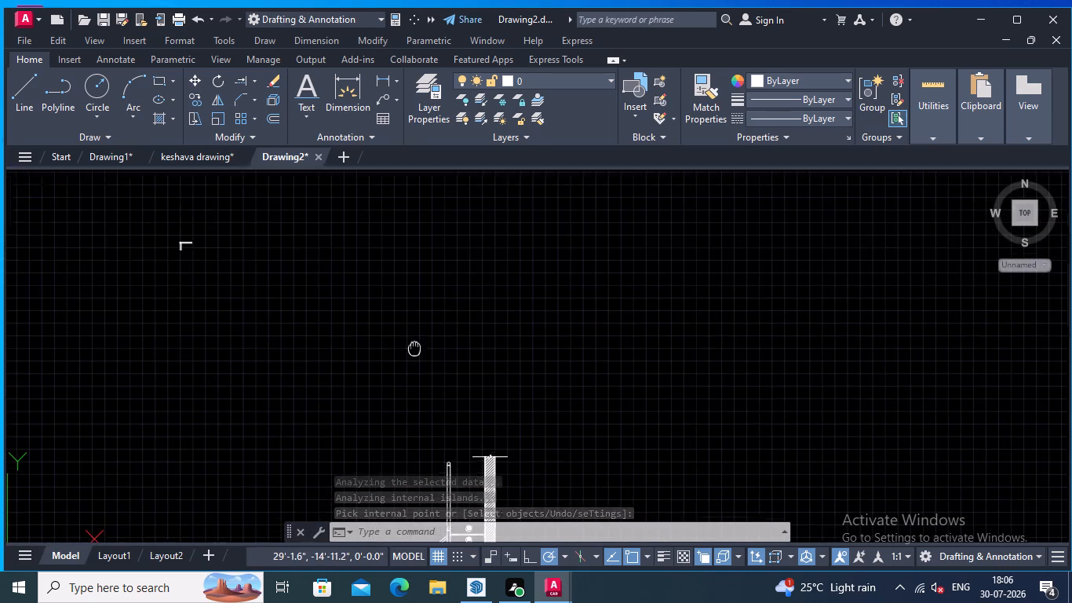
middle_drag(410, 361, 385, 448)
click(287, 415)
drag(79, 300, 86, 301)
right_click(98, 307)
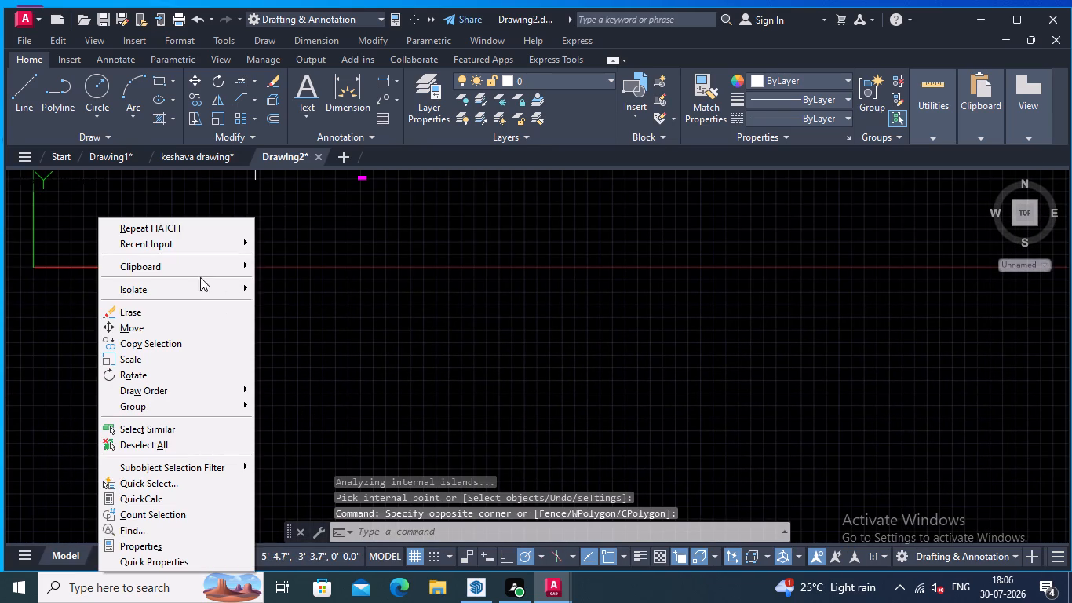
click(173, 312)
Move the whole staircase plan with its title about 24'-10" straight down, closer above the elevation.
scroll(220, 320, down, 4)
middle_drag(274, 335, 316, 332)
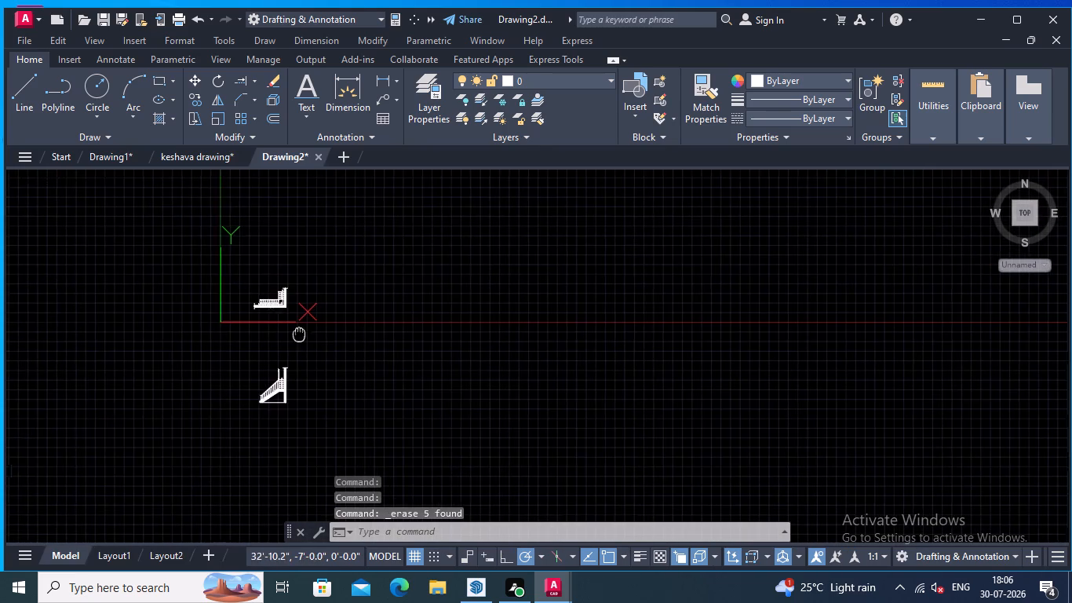
middle_drag(316, 332, 340, 331)
scroll(330, 322, up, 2)
click(416, 294)
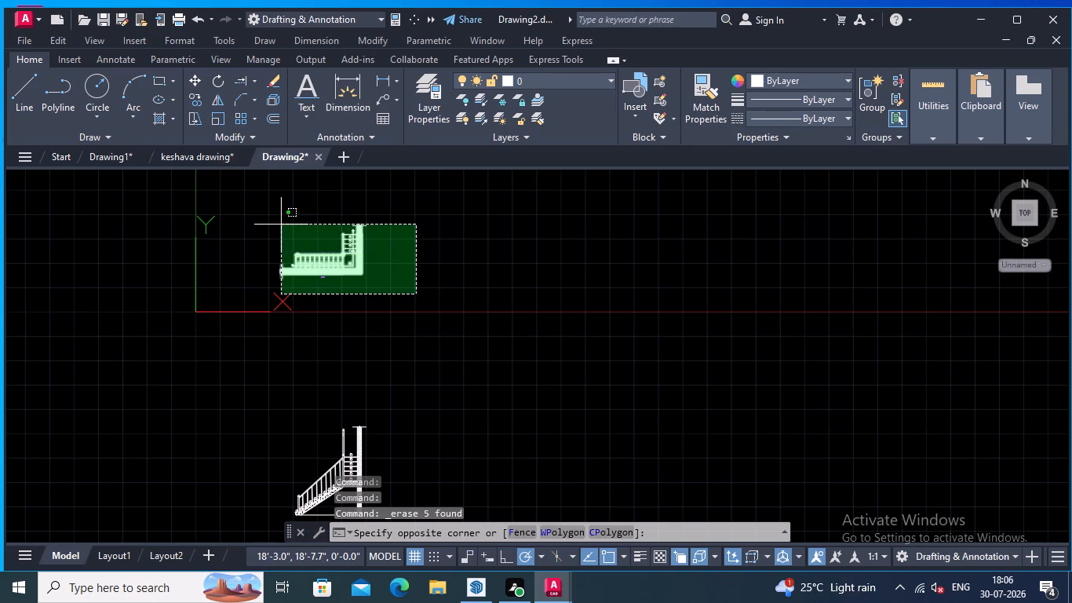
click(281, 225)
right_click(281, 225)
click(338, 328)
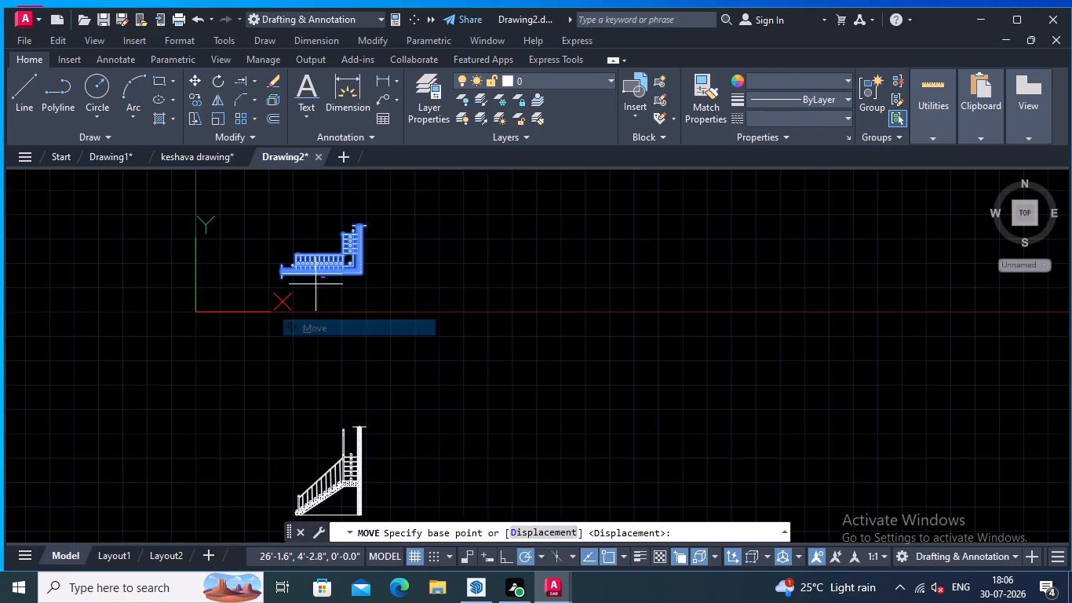
click(320, 274)
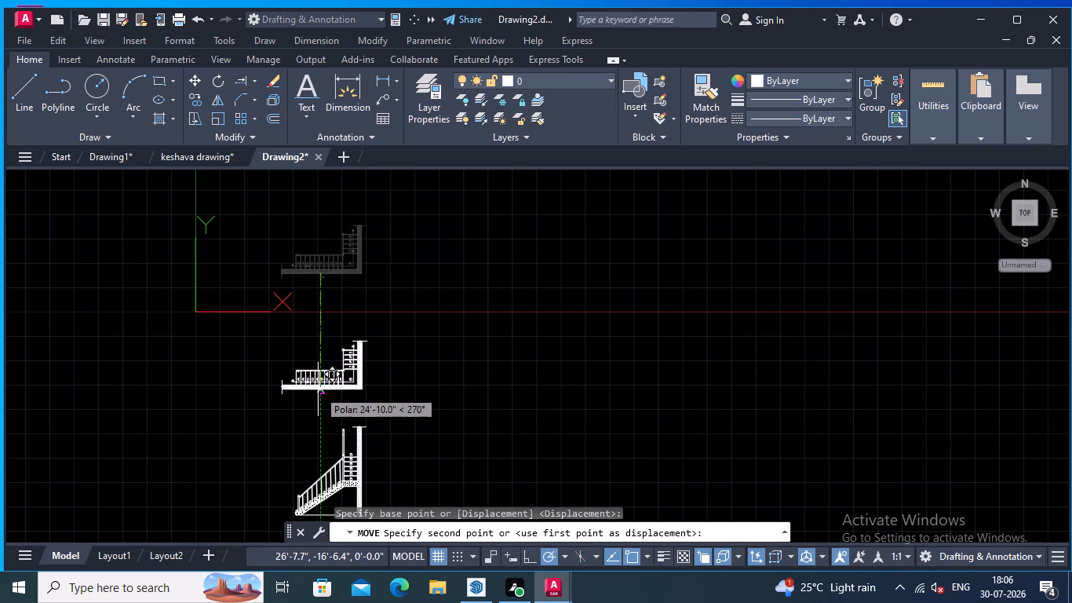
click(319, 389)
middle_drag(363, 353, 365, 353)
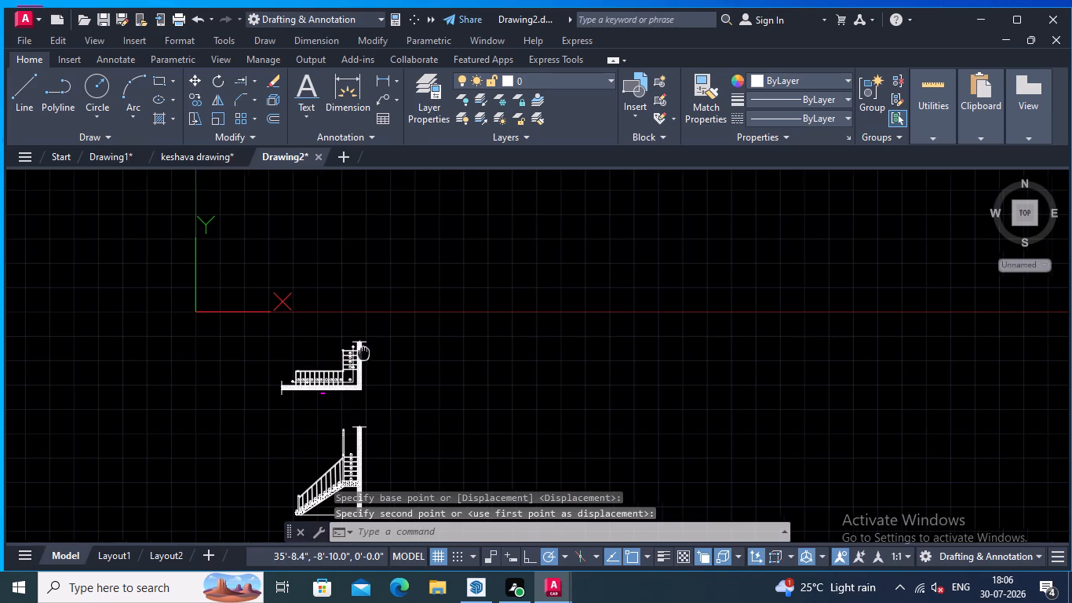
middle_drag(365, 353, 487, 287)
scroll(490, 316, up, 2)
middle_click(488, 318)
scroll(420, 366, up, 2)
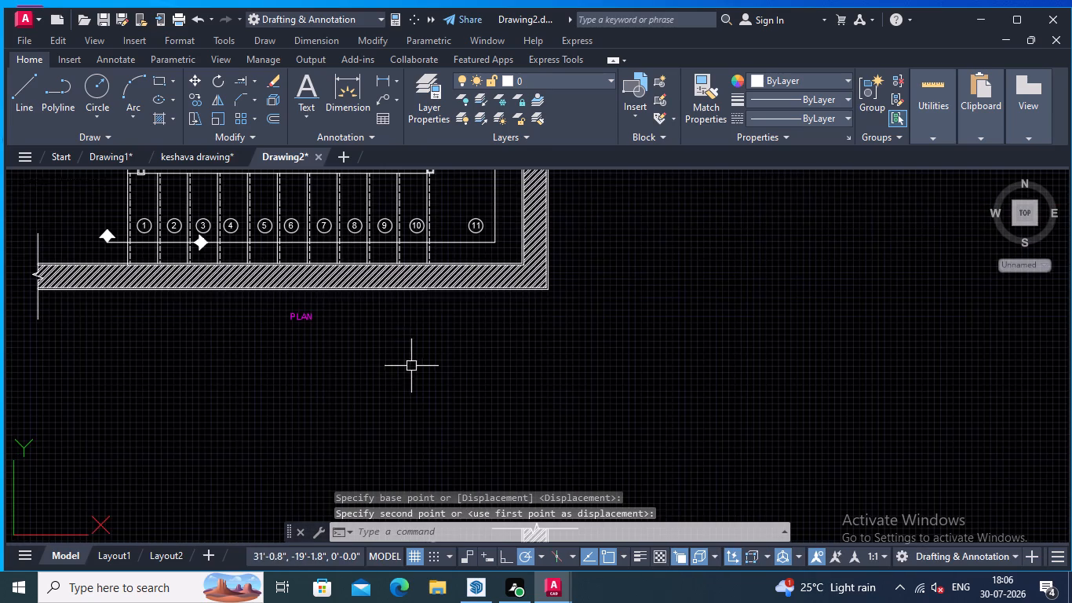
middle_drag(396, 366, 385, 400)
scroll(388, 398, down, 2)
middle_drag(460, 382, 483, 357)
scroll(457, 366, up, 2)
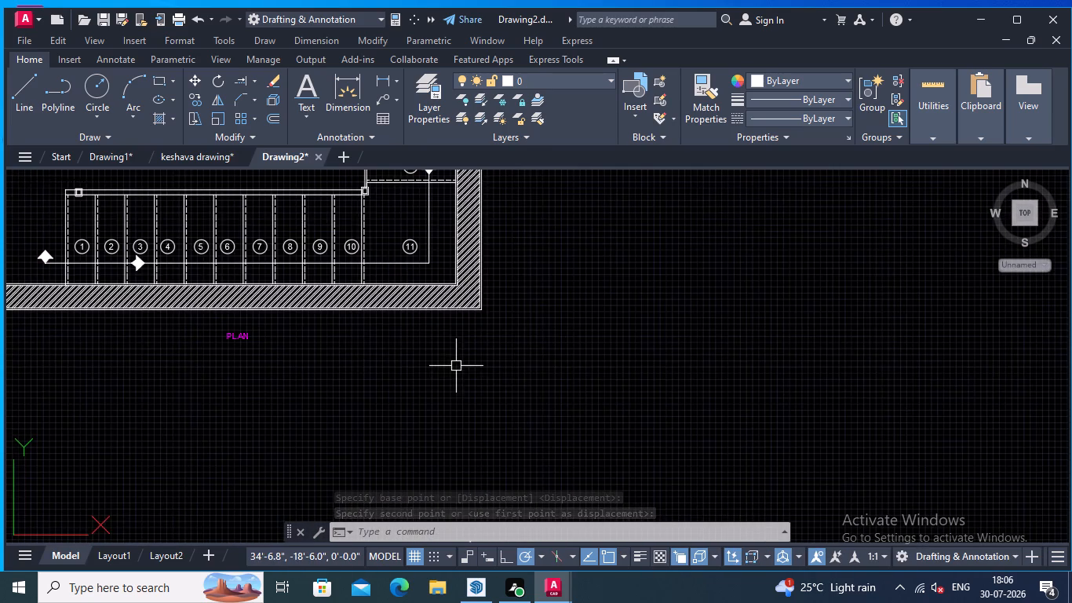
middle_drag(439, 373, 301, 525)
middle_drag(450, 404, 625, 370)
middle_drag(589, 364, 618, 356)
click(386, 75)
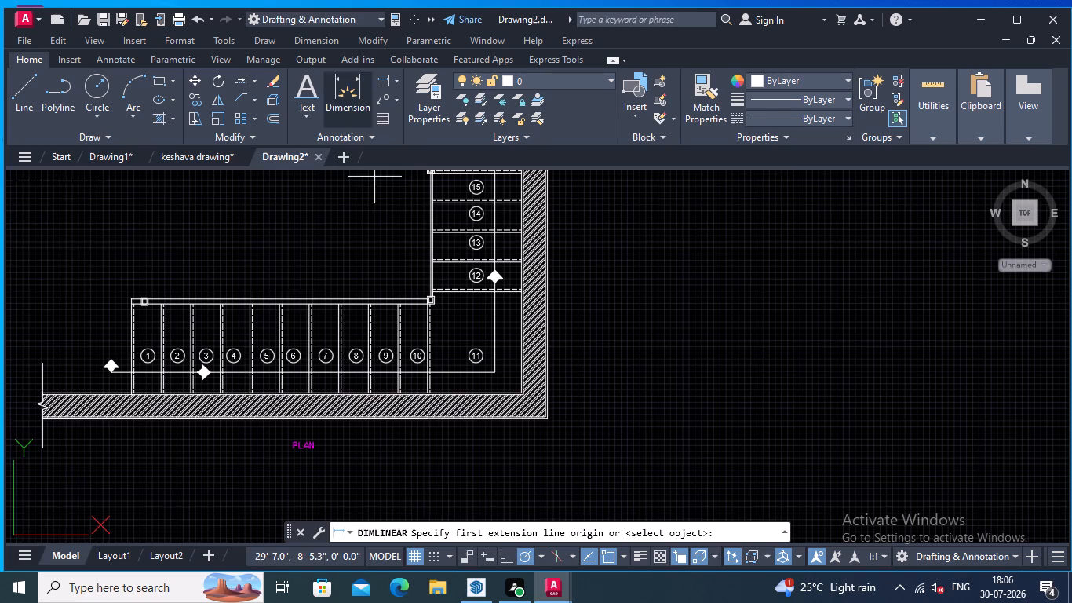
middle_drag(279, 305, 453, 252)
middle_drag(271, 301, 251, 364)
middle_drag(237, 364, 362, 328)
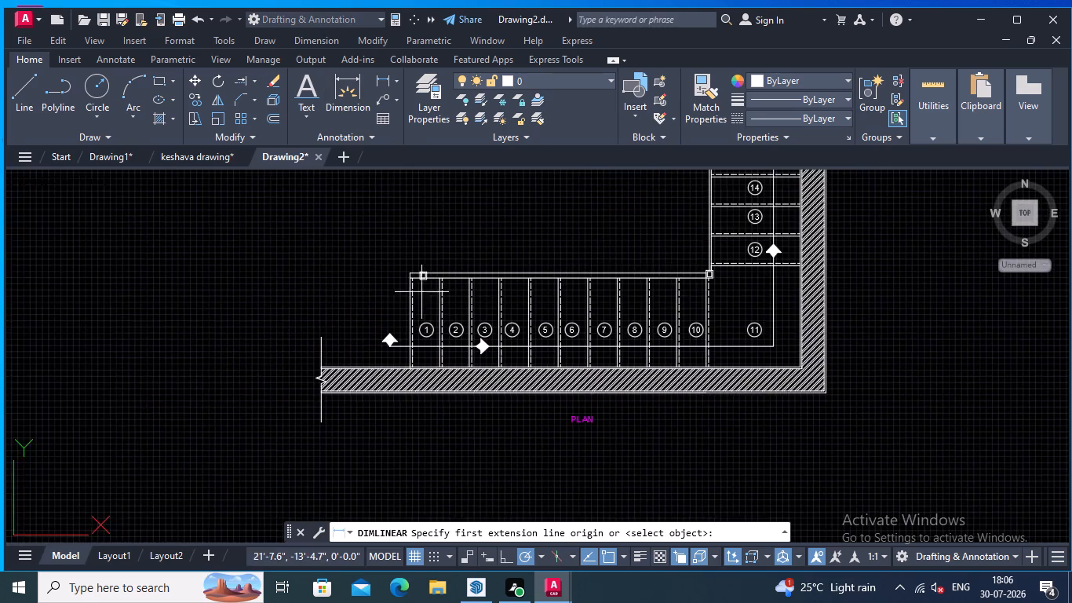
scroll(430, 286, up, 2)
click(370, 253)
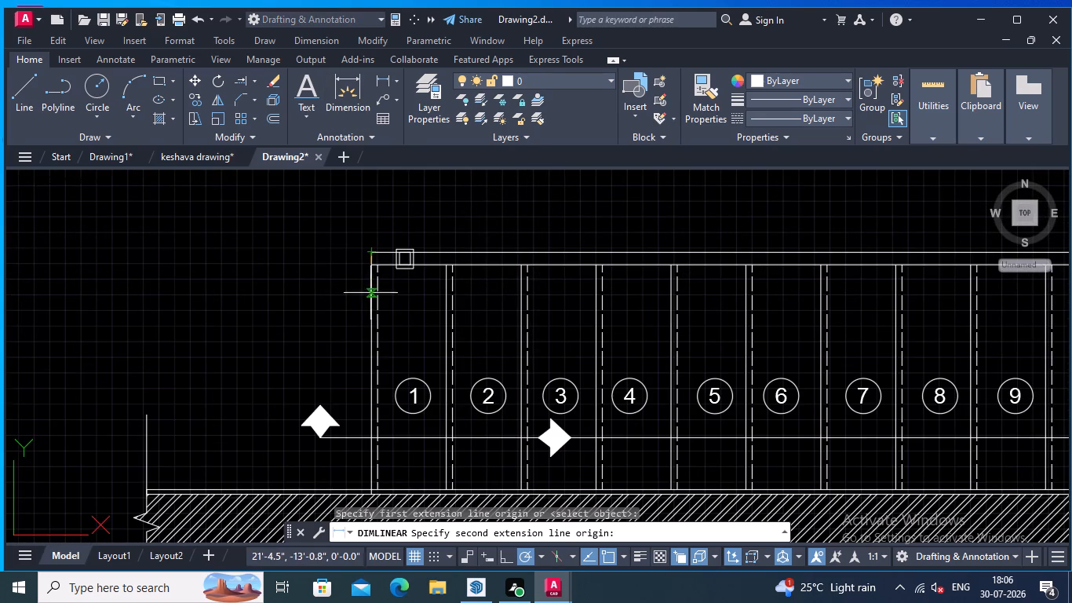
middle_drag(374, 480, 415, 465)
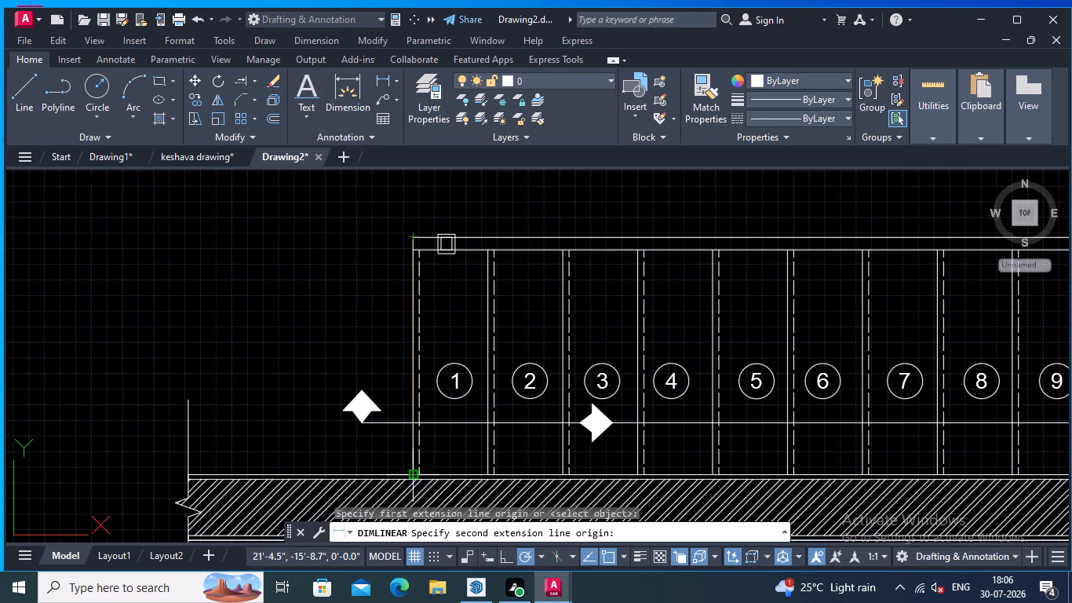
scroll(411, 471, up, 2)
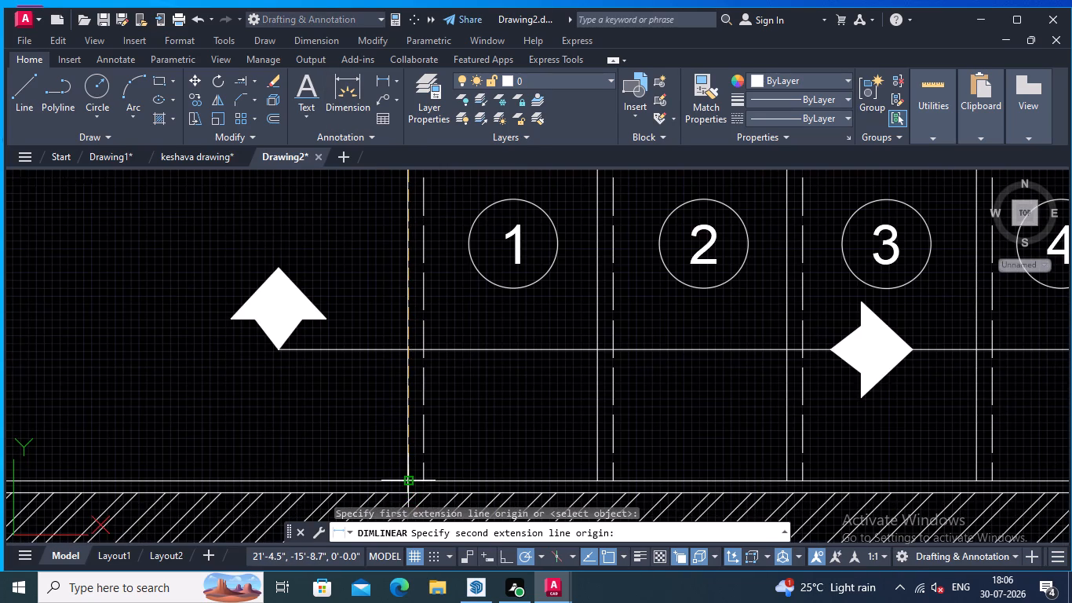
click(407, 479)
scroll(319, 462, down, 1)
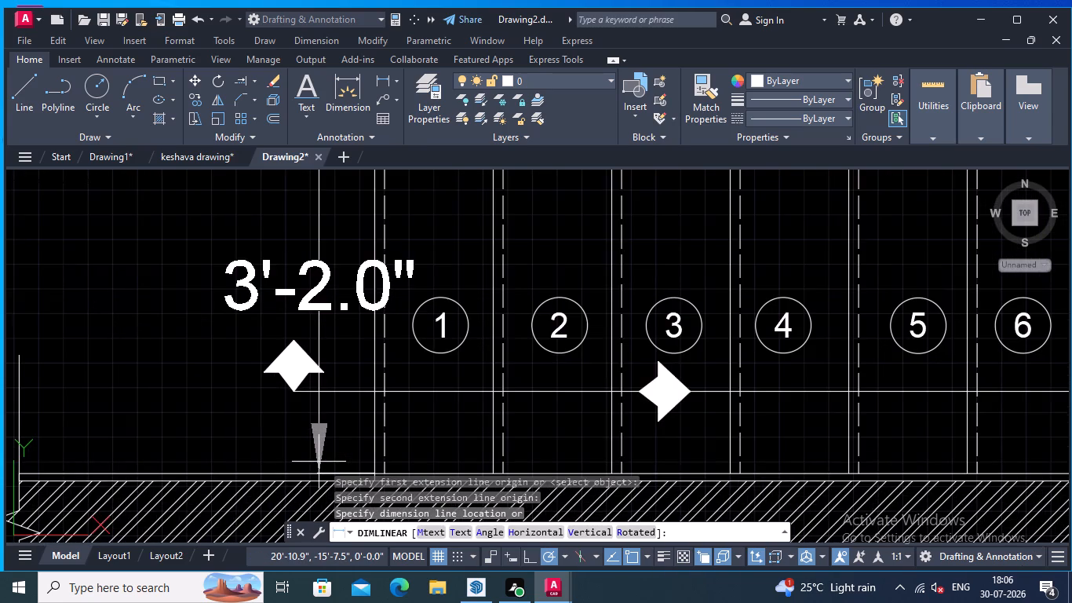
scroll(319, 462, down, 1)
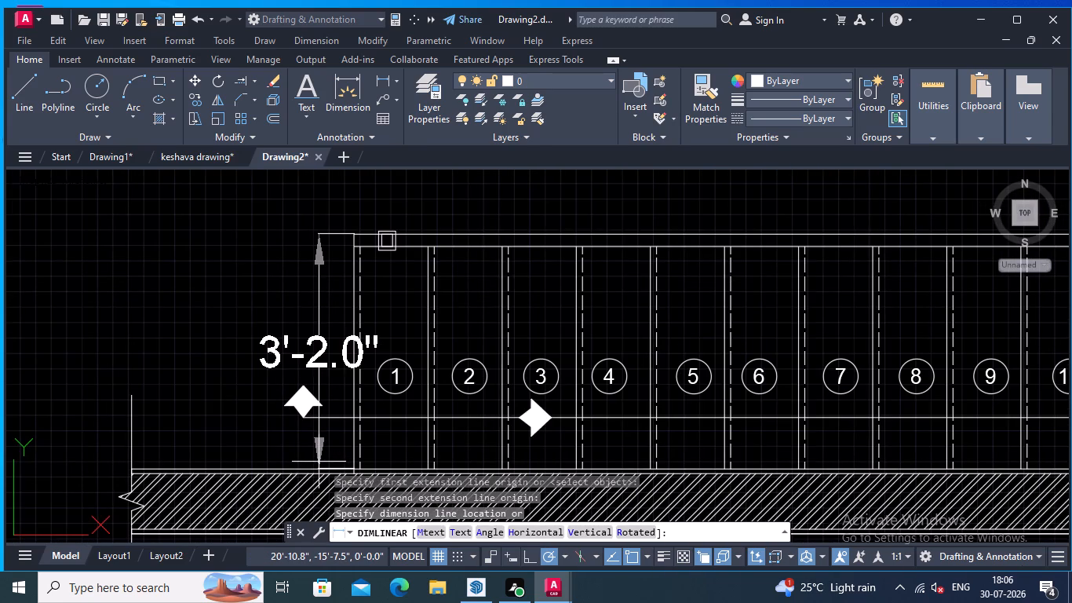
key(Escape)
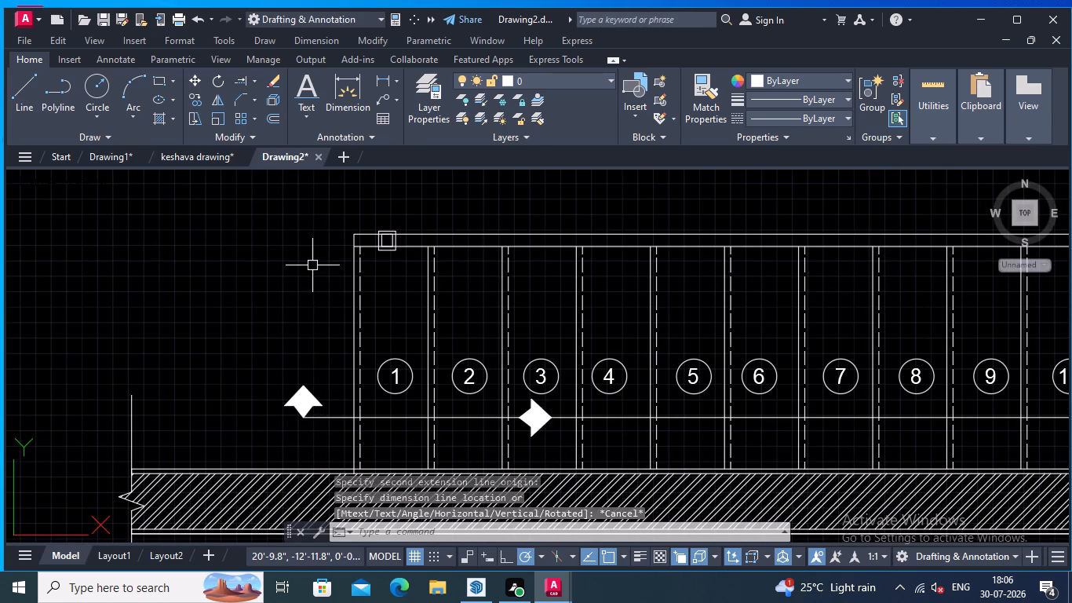
Add a vertical linear dimension of the lower flight's clear width, from the railing's inner line to the wall face, placed left of step 1.
right_click(312, 265)
click(342, 269)
scroll(371, 250, up, 2)
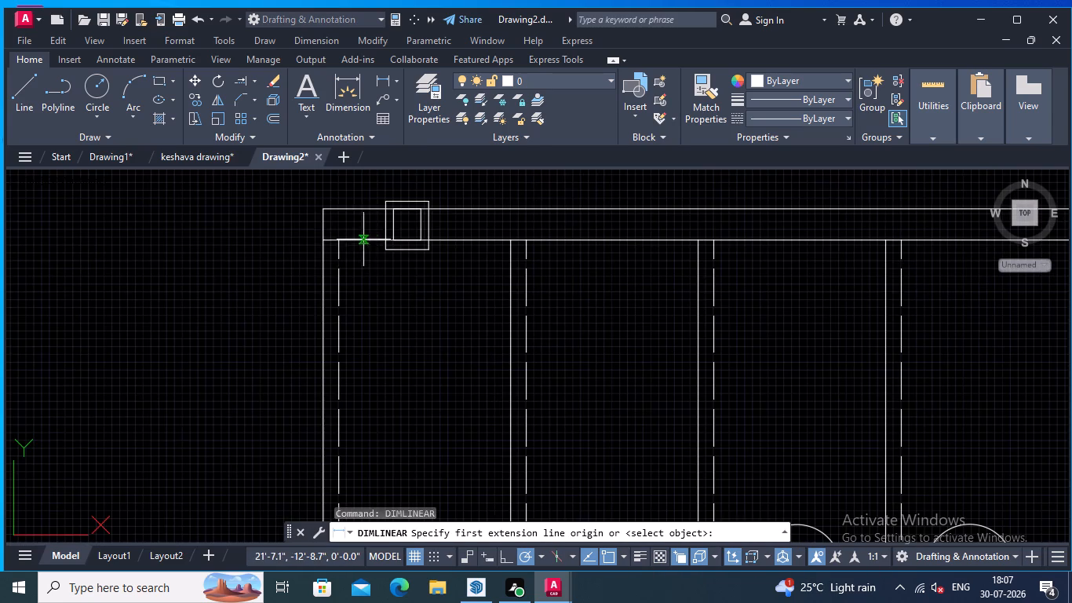
click(323, 243)
middle_drag(313, 348, 342, 294)
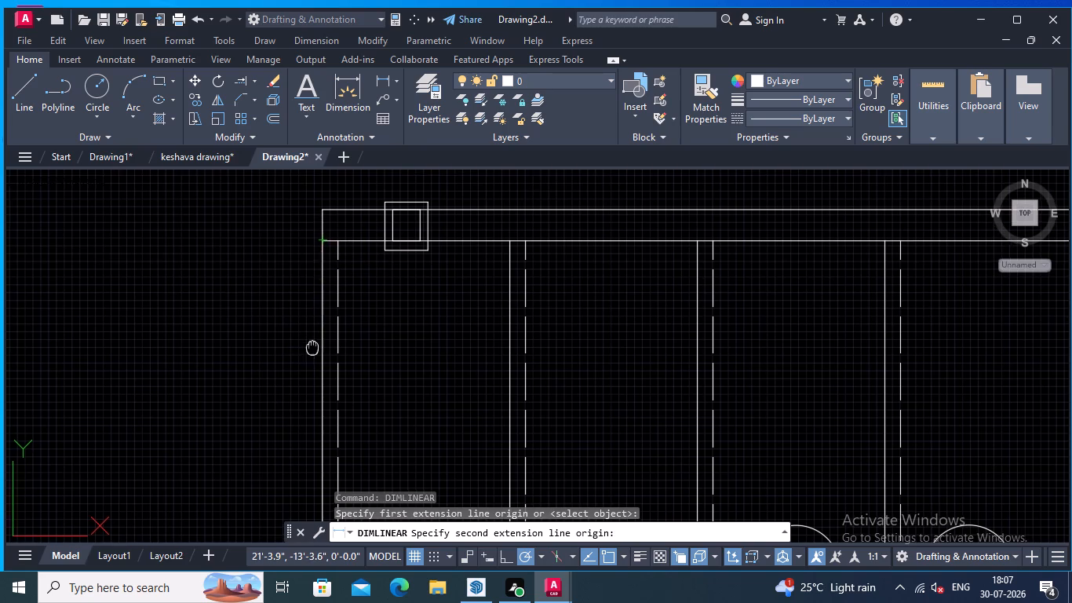
middle_drag(342, 294, 374, 241)
scroll(357, 320, down, 2)
middle_drag(356, 355, 399, 275)
scroll(411, 381, up, 2)
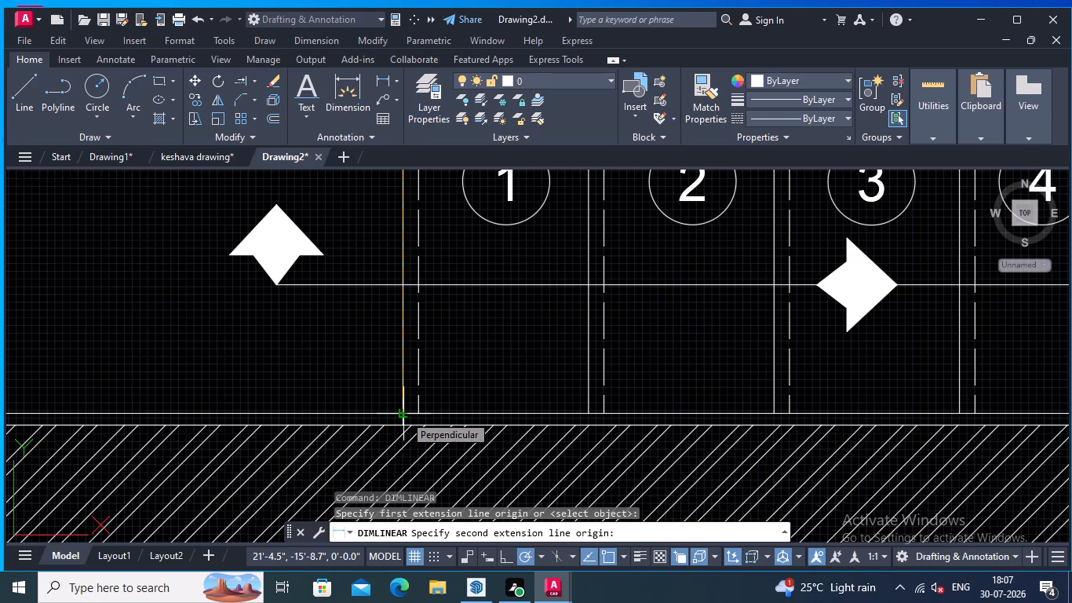
click(404, 415)
scroll(347, 407, down, 1)
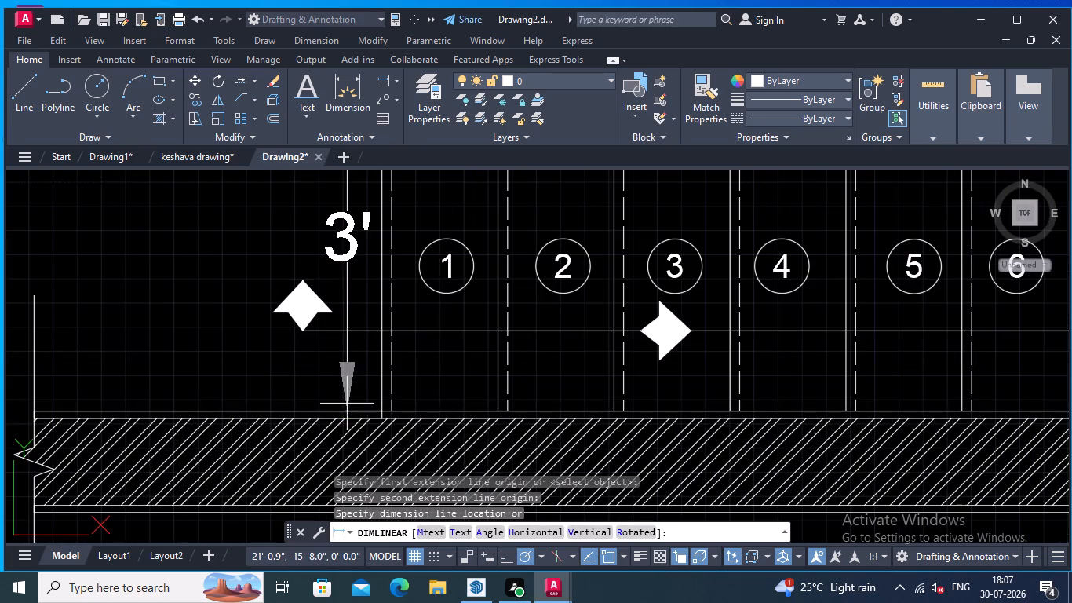
click(255, 382)
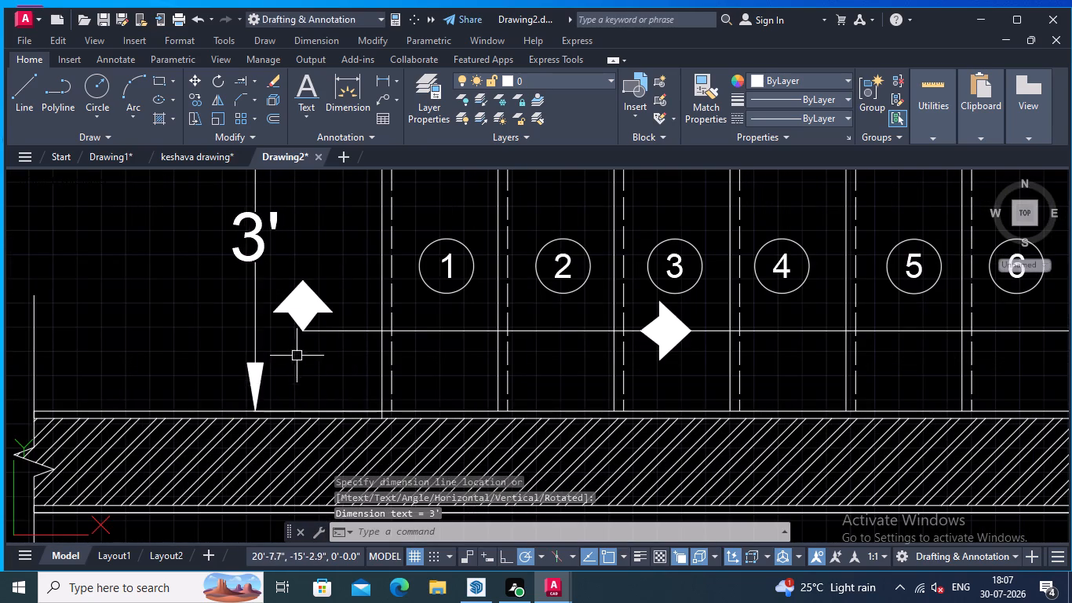
Add a horizontal linear dimension across the depth of tread 3 in the plan, placed just above the railing.
scroll(302, 353, down, 1)
middle_drag(306, 351, 313, 395)
middle_drag(348, 310, 279, 352)
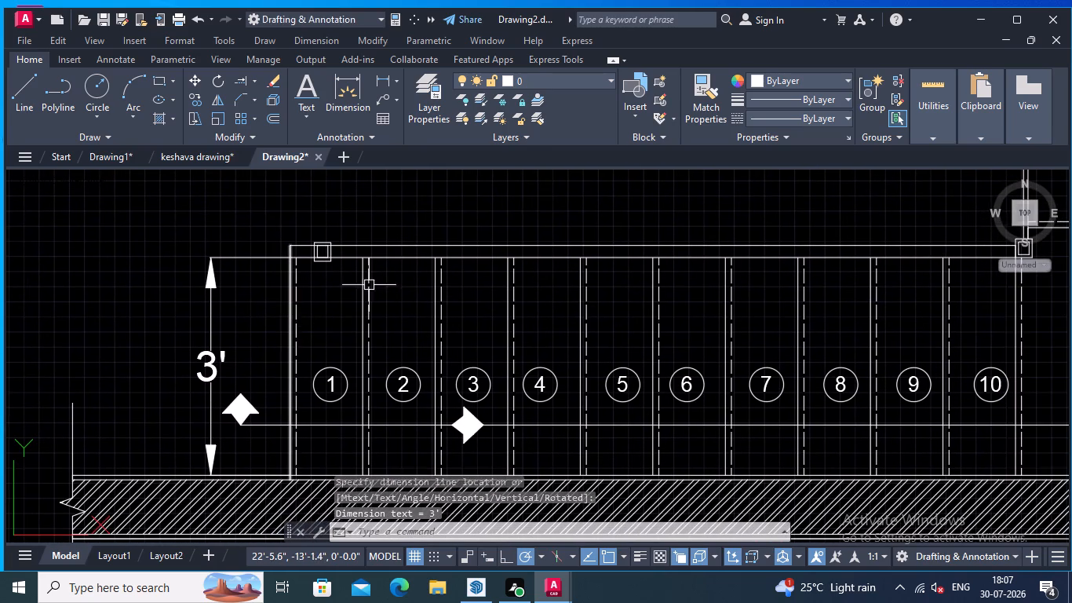
right_click(414, 204)
click(474, 210)
scroll(449, 265, up, 2)
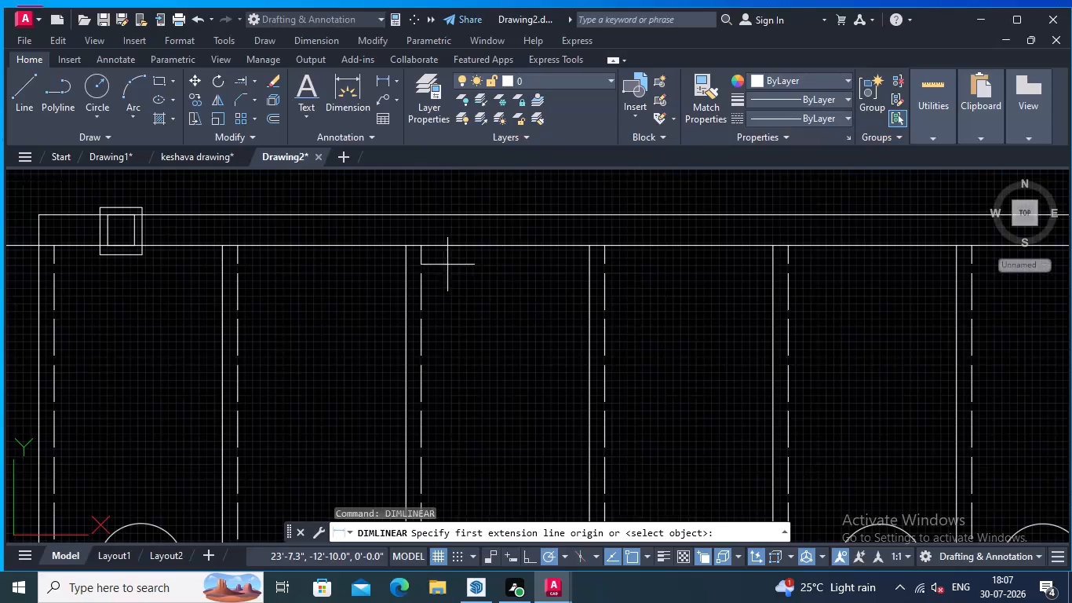
middle_drag(444, 267, 445, 276)
click(405, 257)
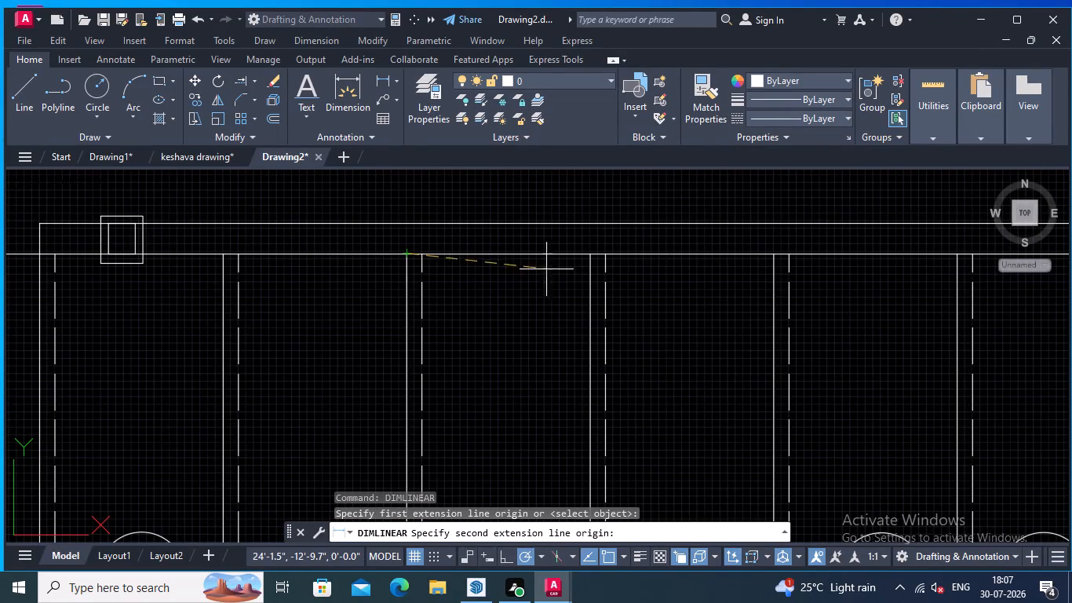
click(593, 255)
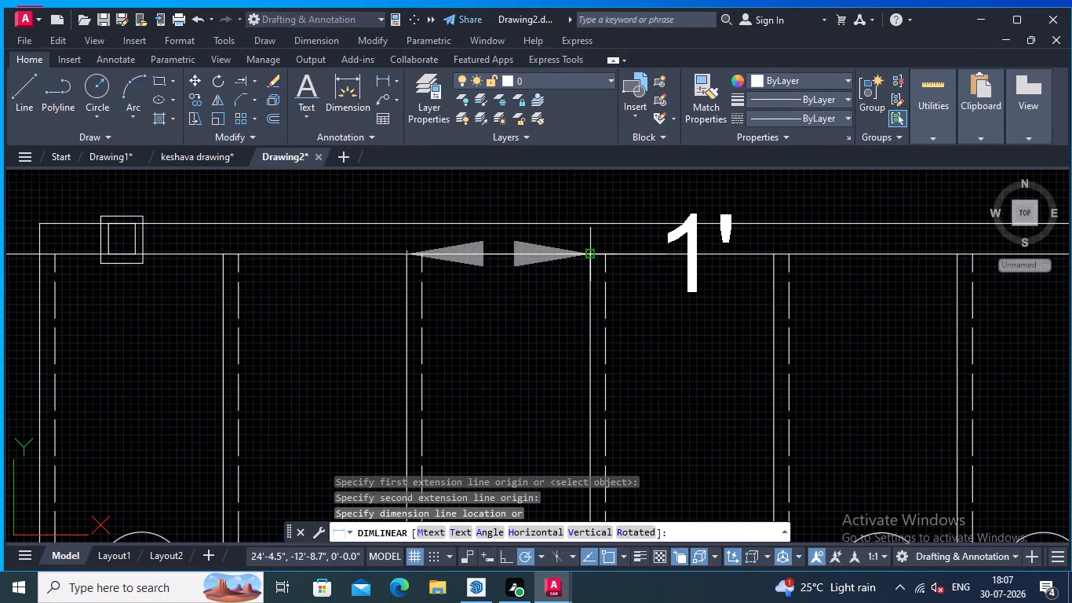
middle_drag(580, 192, 580, 229)
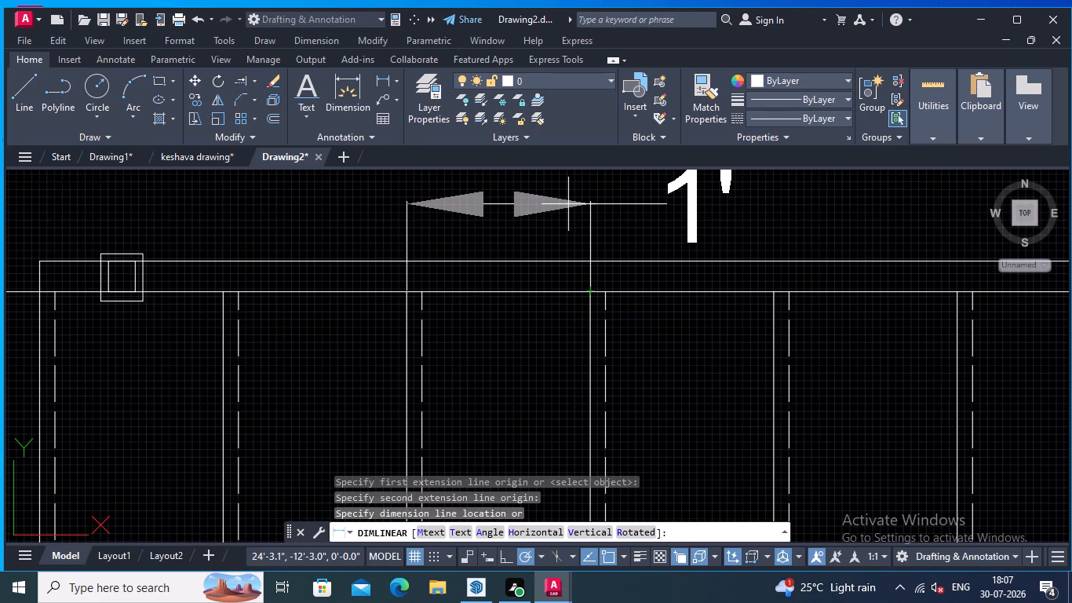
click(567, 204)
Add a vertical linear dimension in the elevation from the small circle on the post beside step 16 to the ground line, placed left of step 1.
scroll(571, 203, down, 1)
middle_drag(571, 203, 490, 249)
scroll(520, 238, down, 1)
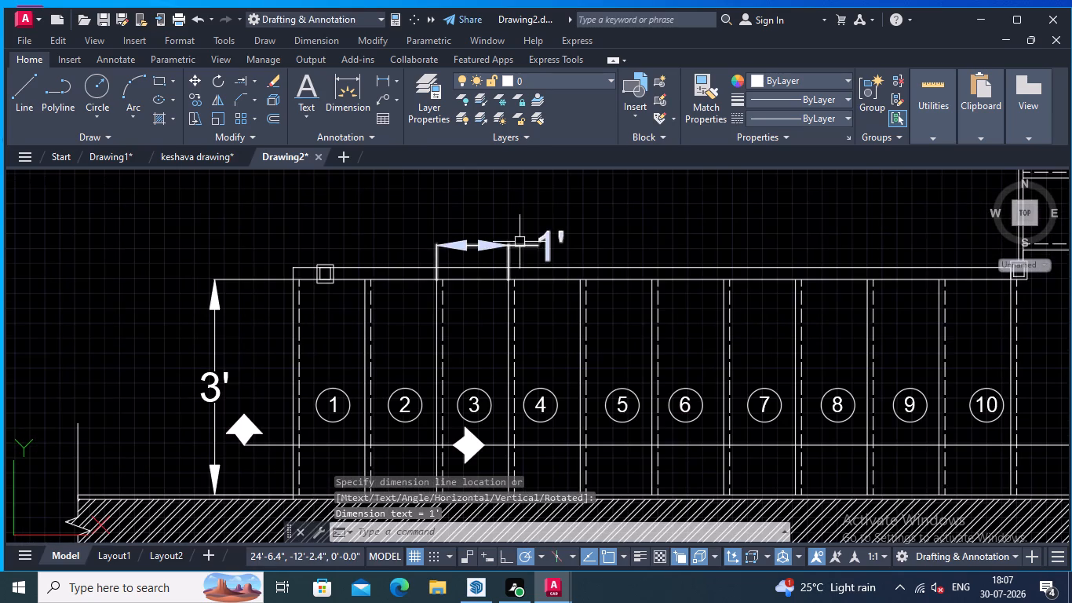
middle_drag(521, 243, 517, 261)
middle_drag(559, 228, 476, 250)
scroll(498, 247, down, 1)
middle_drag(607, 249, 541, 280)
scroll(532, 276, down, 1)
middle_drag(532, 276, 401, 271)
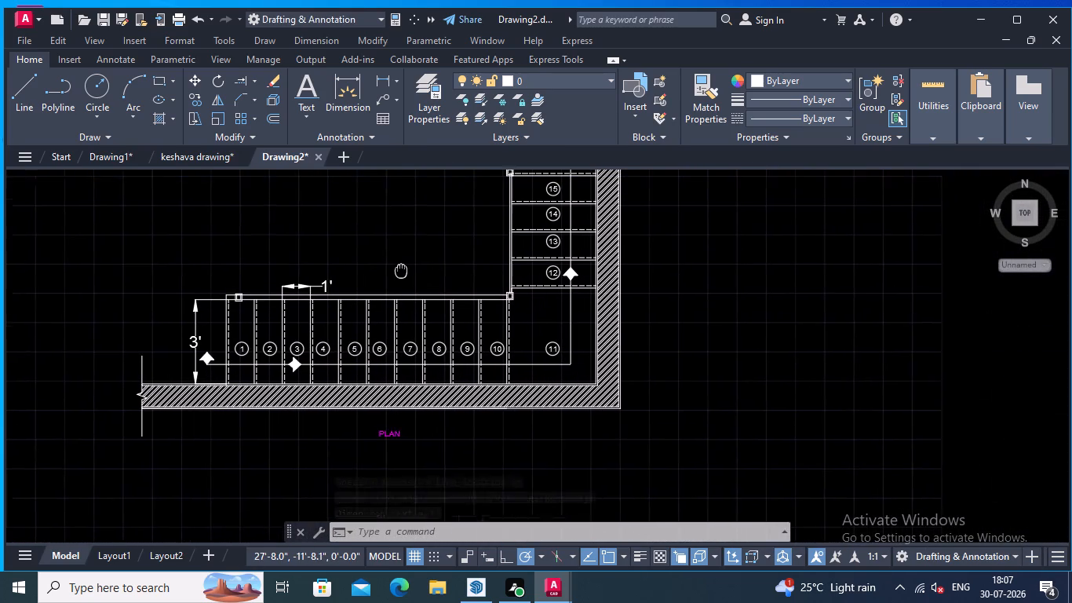
middle_drag(401, 271, 345, 315)
middle_drag(344, 315, 434, 275)
right_click(396, 262)
click(476, 270)
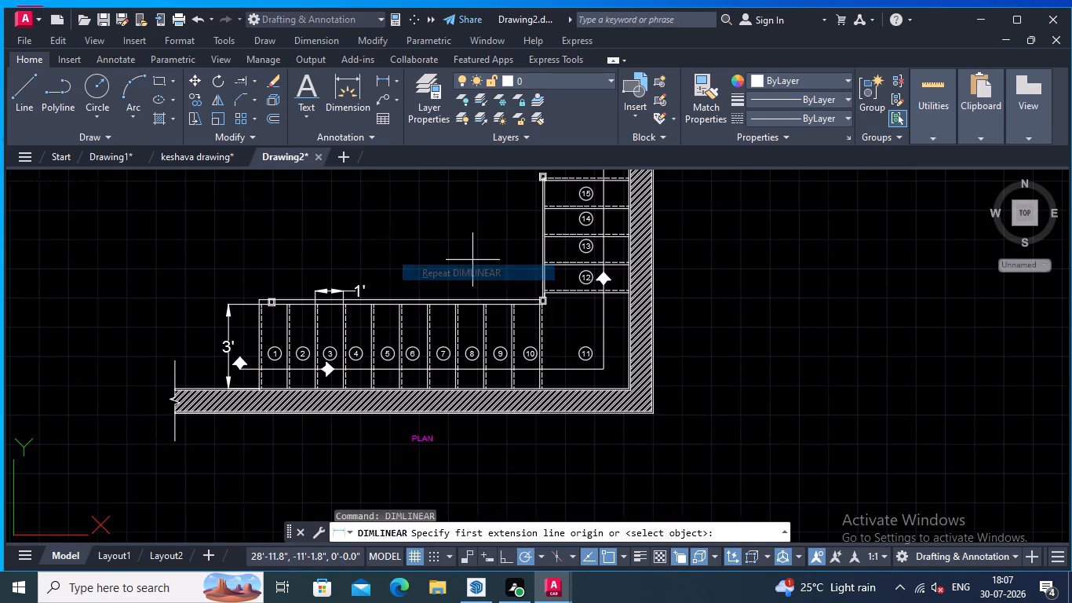
middle_drag(473, 261, 775, 161)
scroll(541, 354, down, 1)
middle_drag(521, 421, 575, 268)
middle_drag(624, 389, 536, 201)
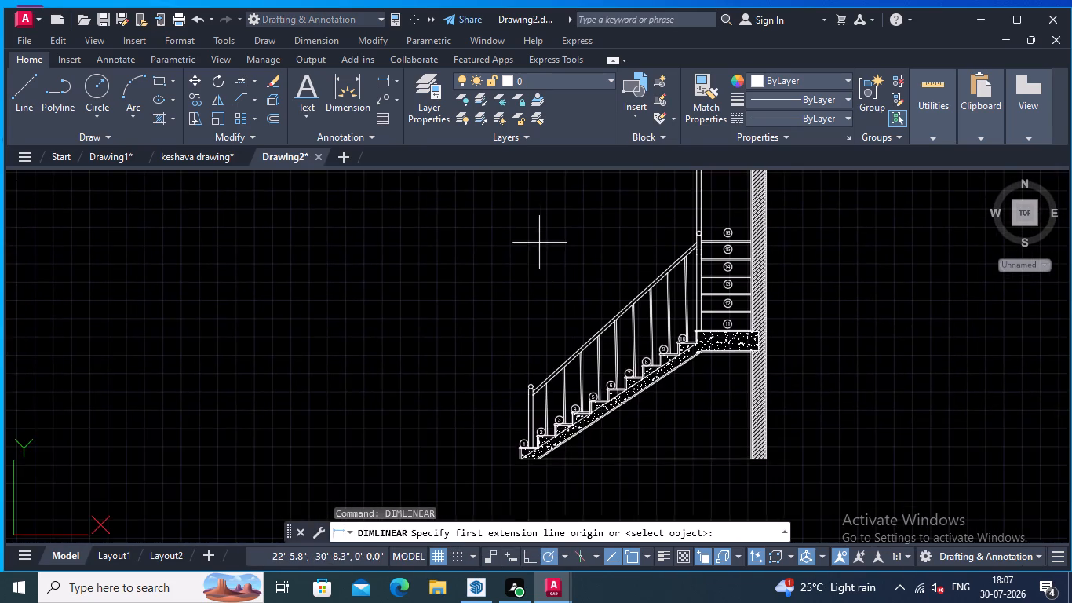
middle_drag(539, 253, 556, 271)
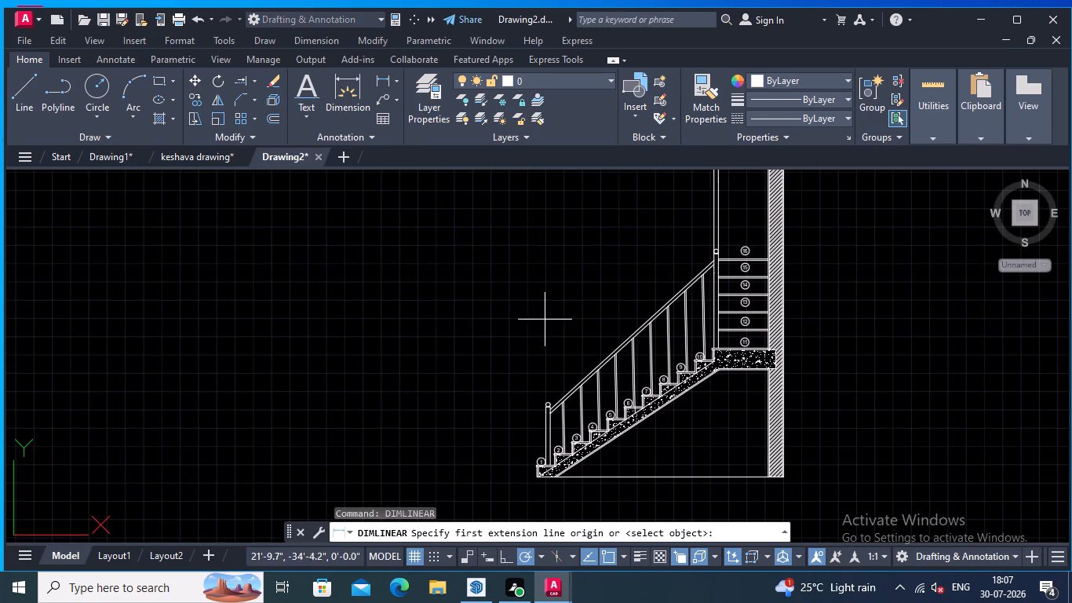
middle_drag(568, 303, 520, 397)
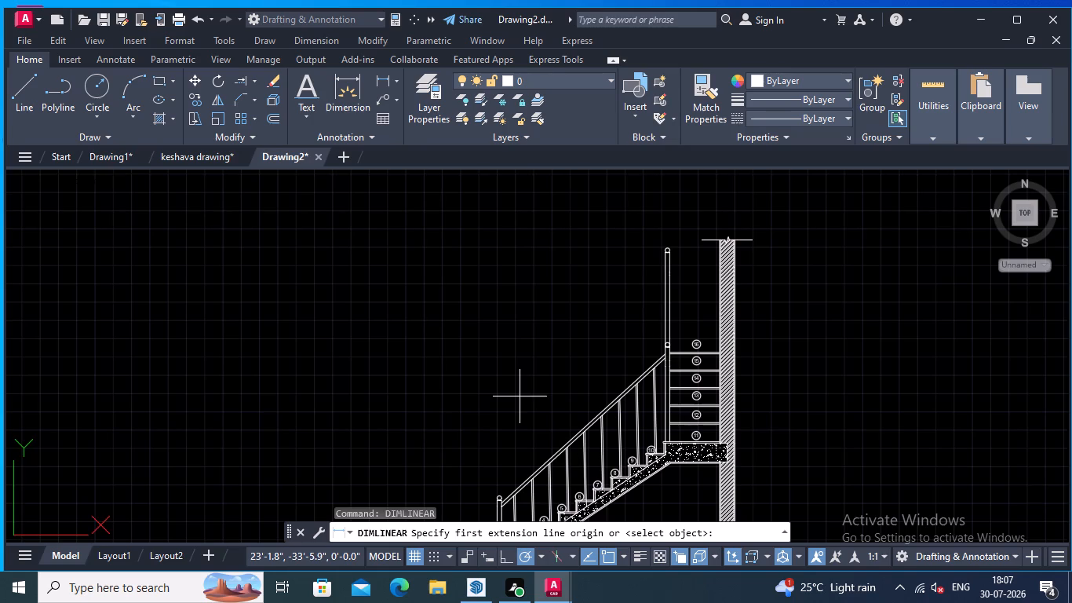
scroll(604, 366, up, 1)
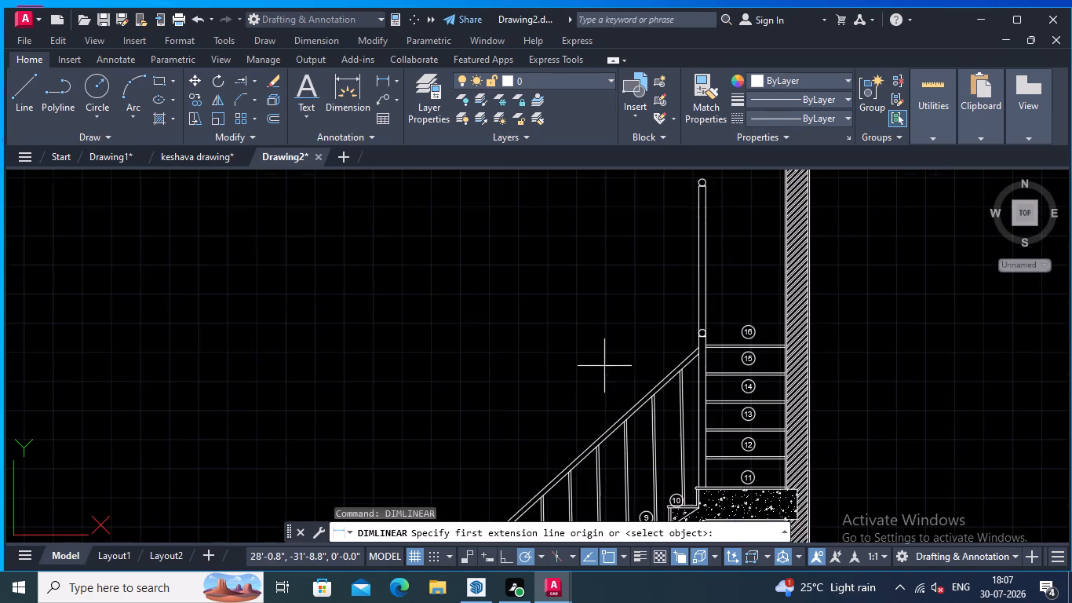
scroll(622, 360, up, 1)
scroll(762, 354, up, 2)
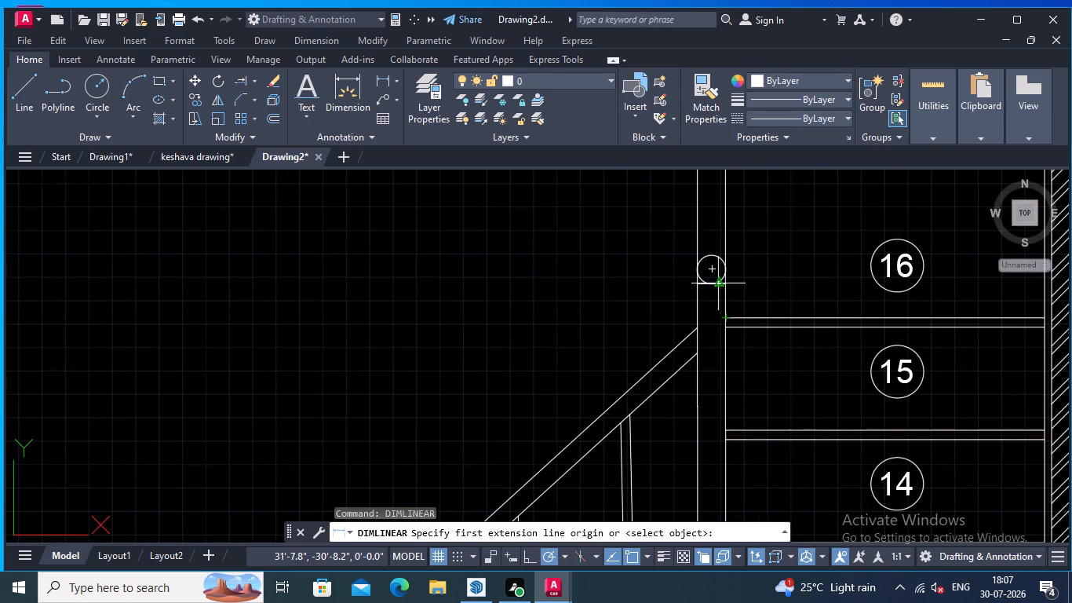
click(724, 282)
middle_drag(713, 364, 642, 179)
scroll(641, 334, down, 2)
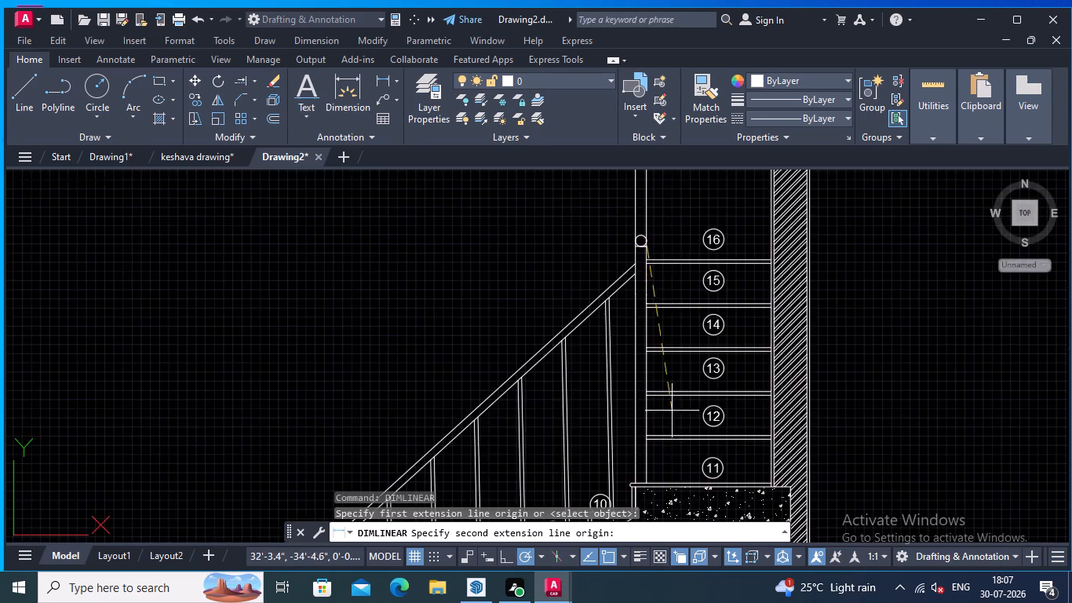
middle_drag(672, 411, 634, 215)
scroll(602, 370, down, 1)
middle_drag(624, 433, 687, 222)
scroll(649, 316, up, 2)
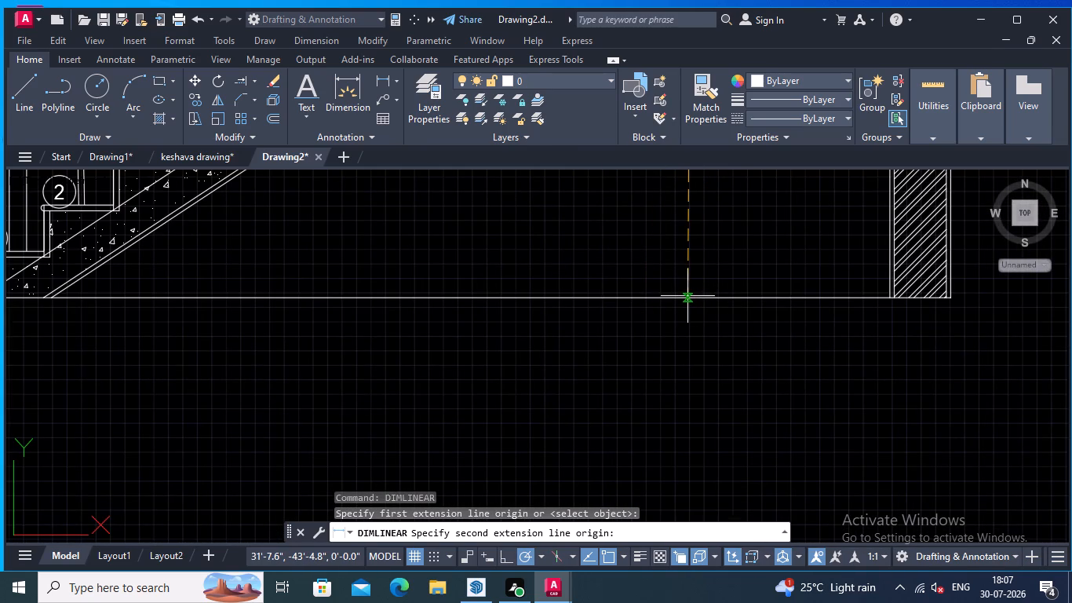
click(687, 296)
middle_drag(523, 293, 684, 332)
scroll(414, 342, down, 1)
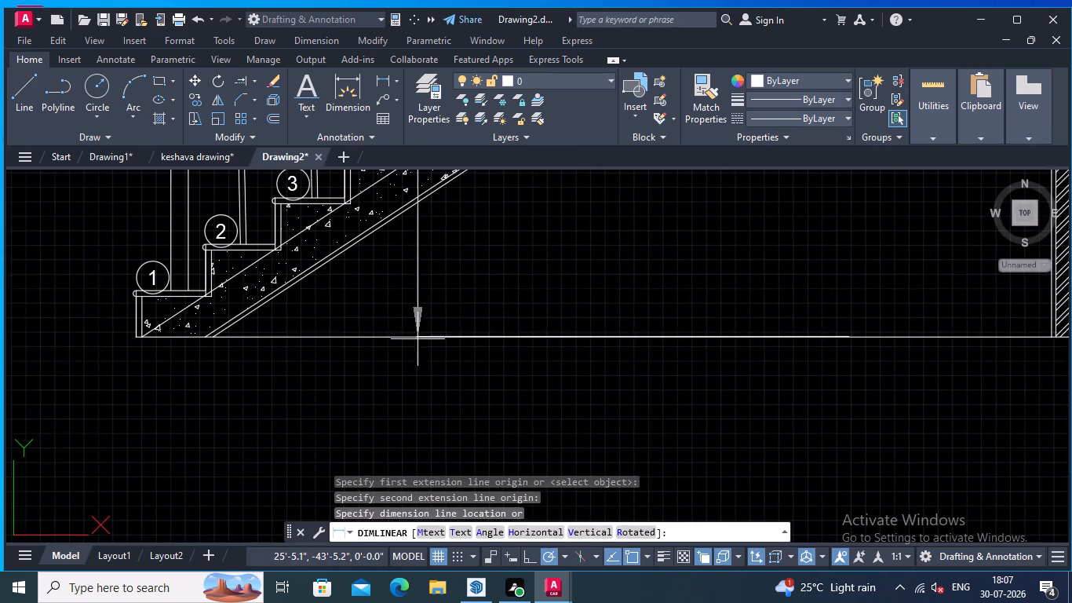
middle_drag(410, 344, 722, 349)
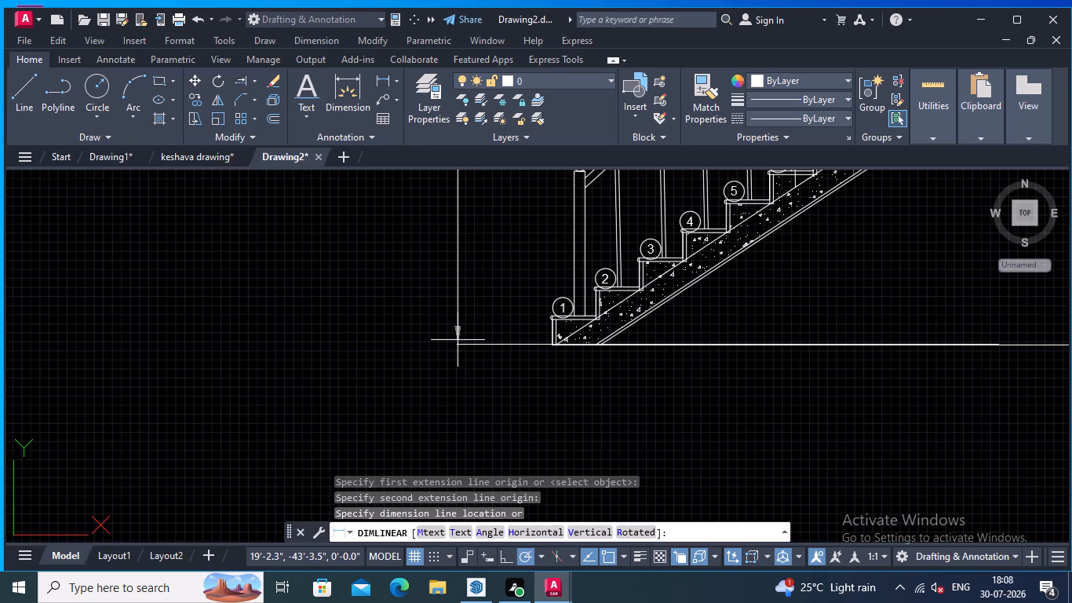
click(458, 340)
scroll(458, 340, down, 2)
middle_drag(458, 340, 458, 354)
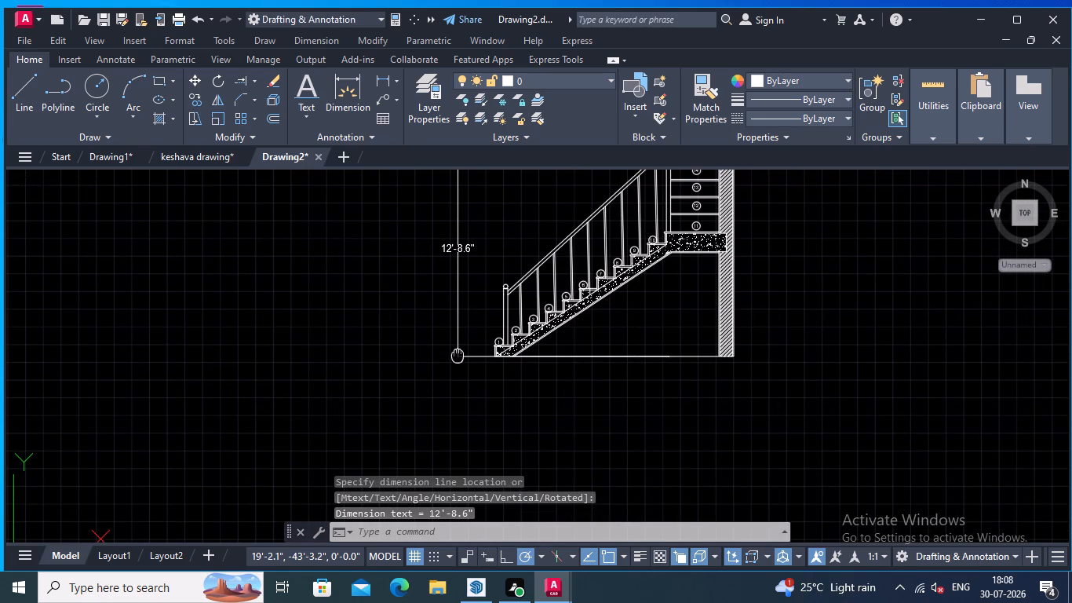
middle_drag(458, 354, 463, 366)
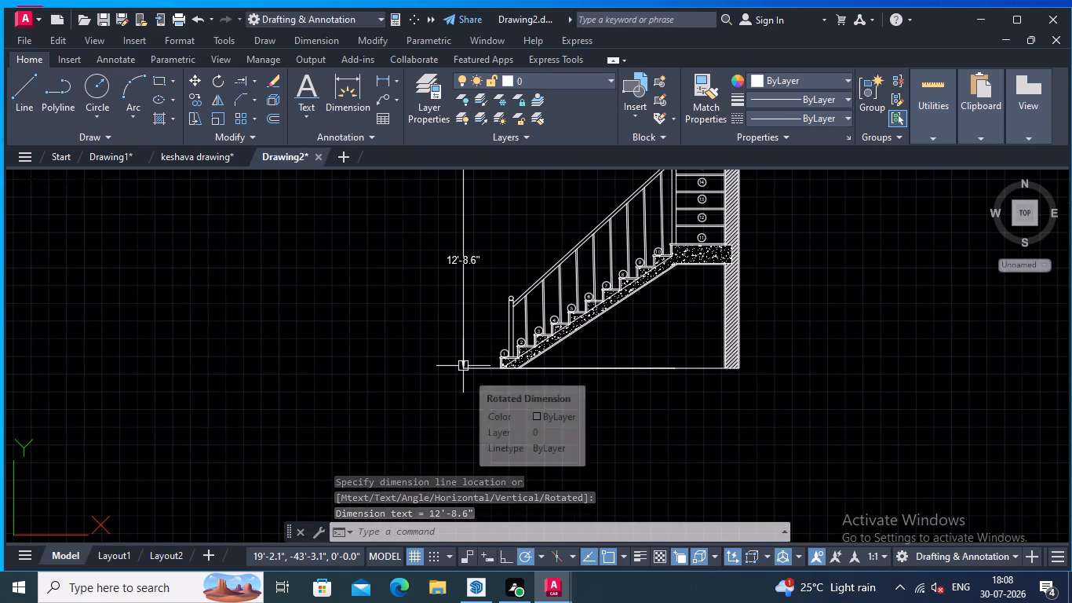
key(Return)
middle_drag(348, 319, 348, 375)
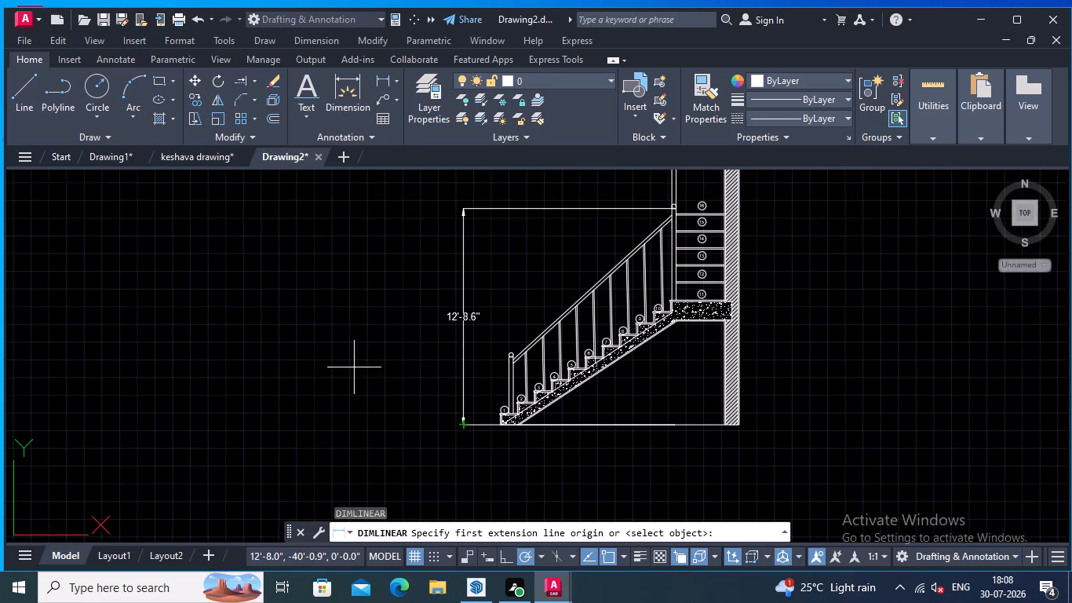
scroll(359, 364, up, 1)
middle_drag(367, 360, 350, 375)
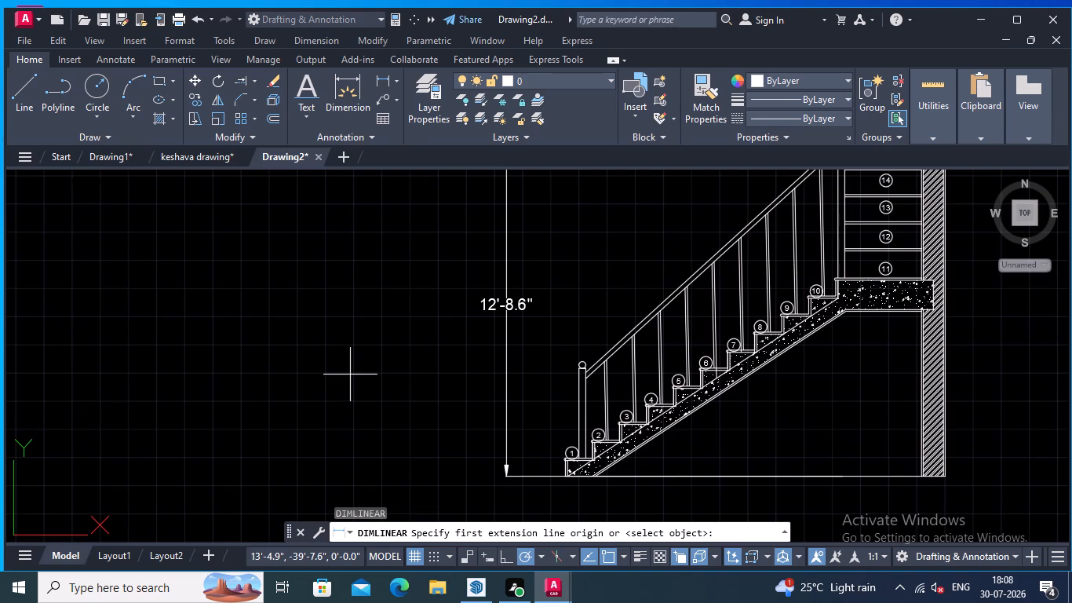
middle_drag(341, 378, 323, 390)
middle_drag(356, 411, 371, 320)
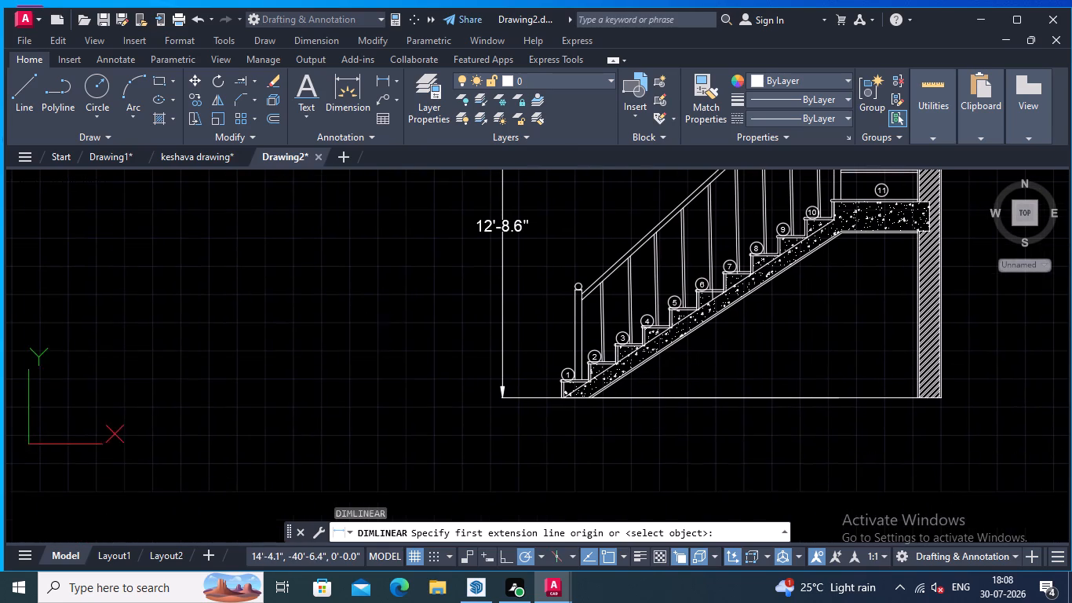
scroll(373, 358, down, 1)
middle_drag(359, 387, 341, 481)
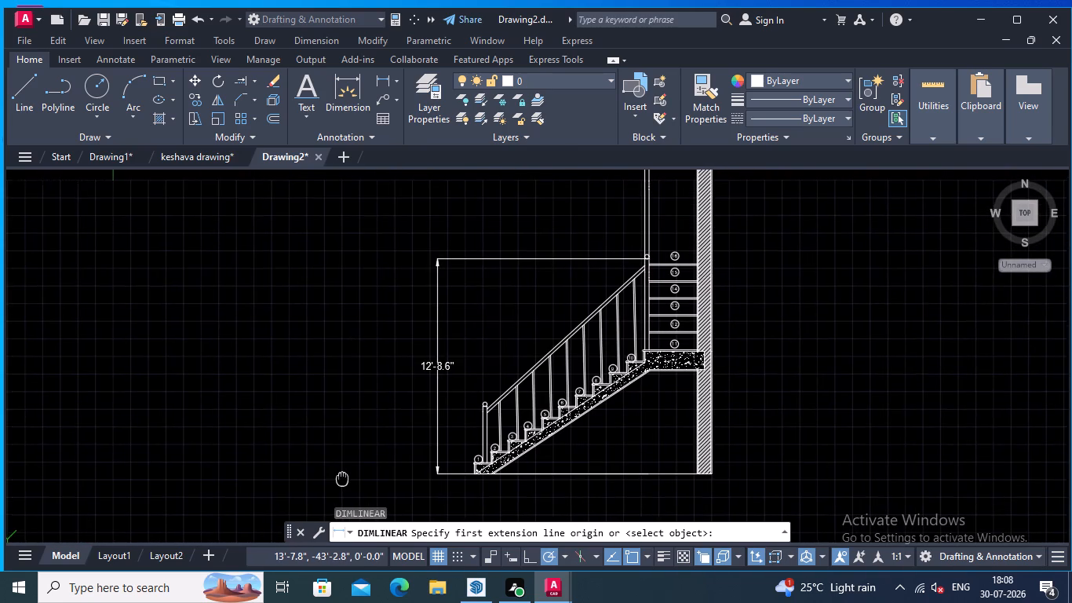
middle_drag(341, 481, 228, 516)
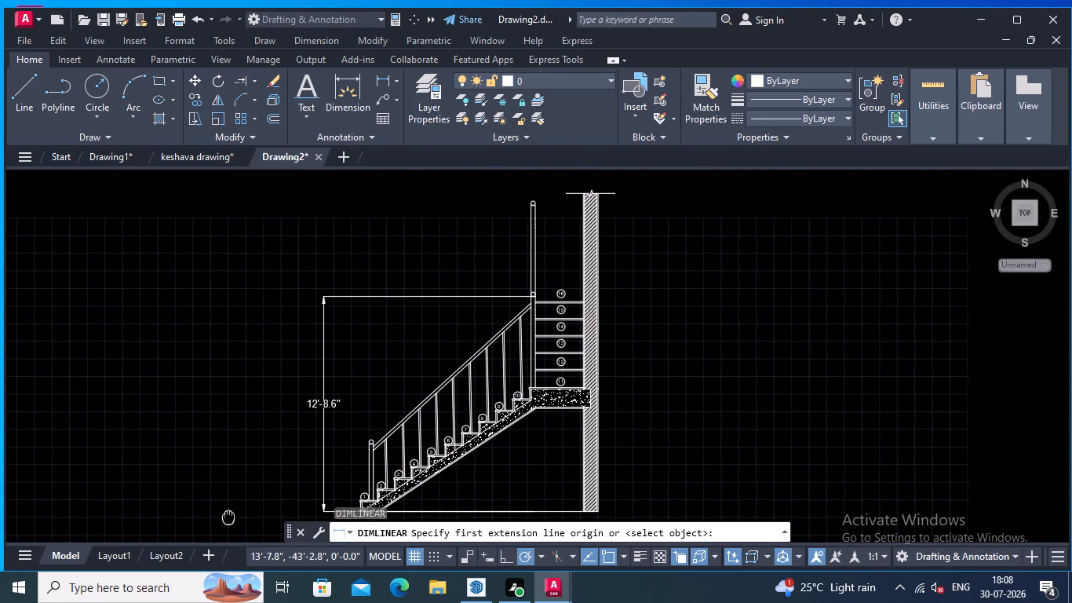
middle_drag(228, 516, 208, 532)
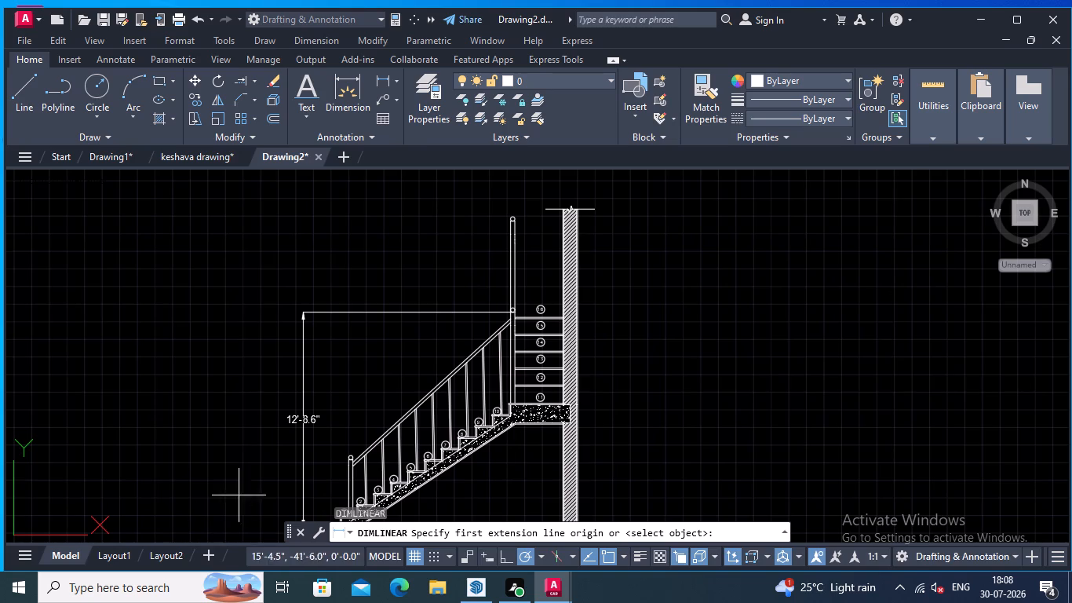
Place a multileader in the plan from the hatched wall beside step 15, running horizontally to a landing outside the wall.
middle_drag(640, 371, 654, 486)
scroll(625, 300, down, 1)
middle_drag(639, 262, 622, 495)
scroll(616, 382, up, 2)
middle_drag(611, 410, 596, 338)
scroll(596, 346, up, 1)
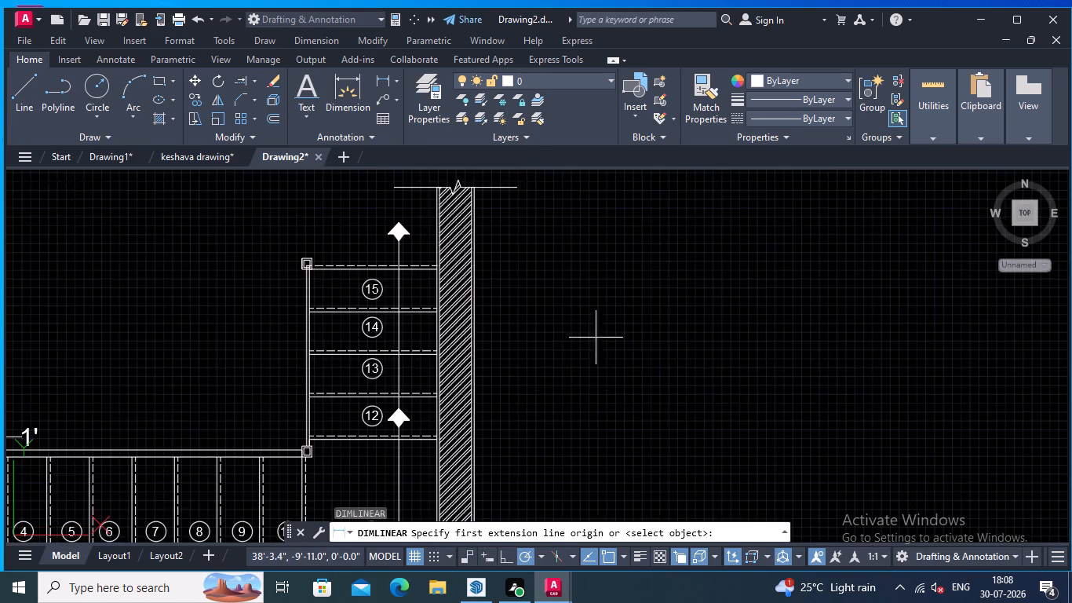
middle_drag(564, 356, 577, 334)
scroll(576, 334, up, 1)
click(381, 96)
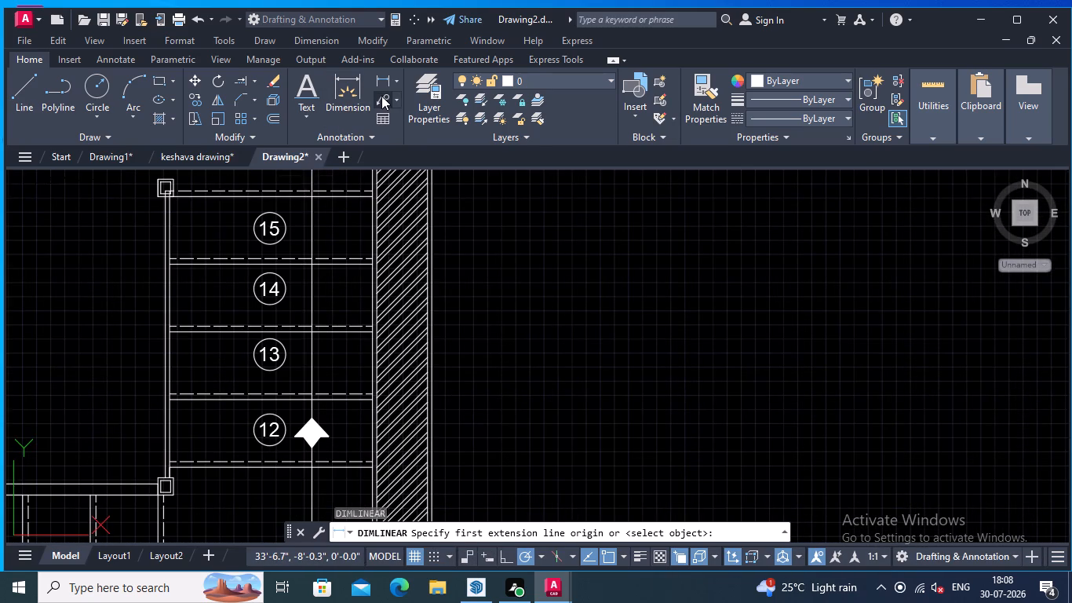
middle_drag(531, 289, 522, 359)
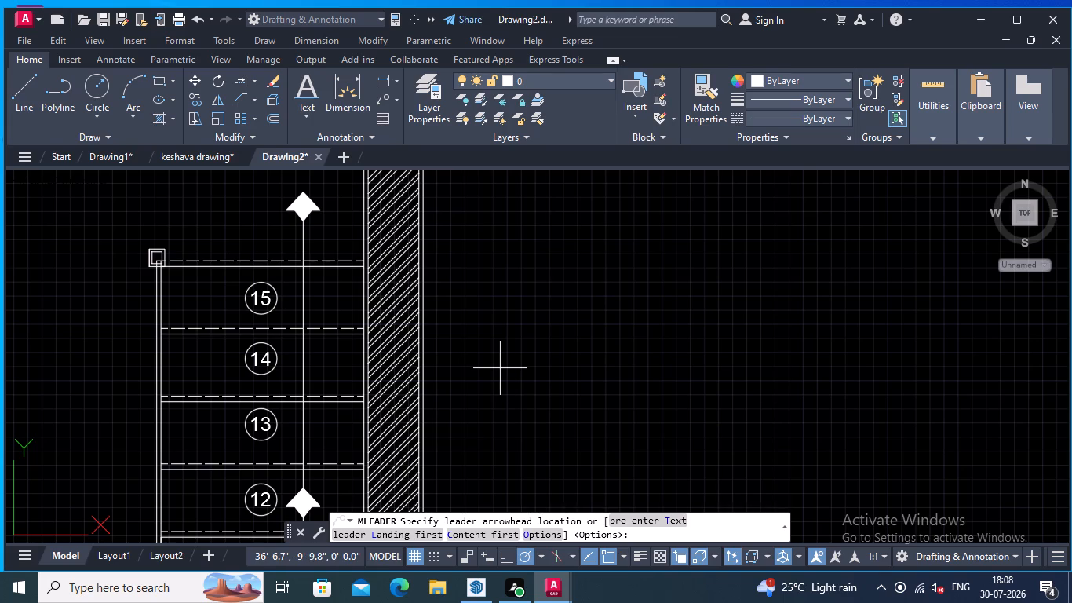
click(403, 293)
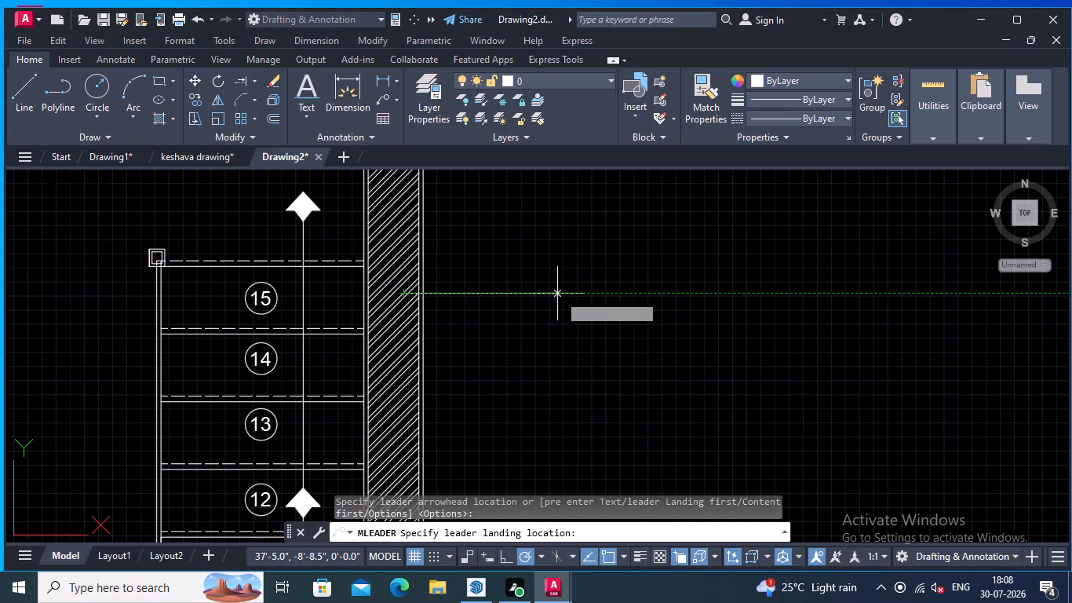
click(556, 294)
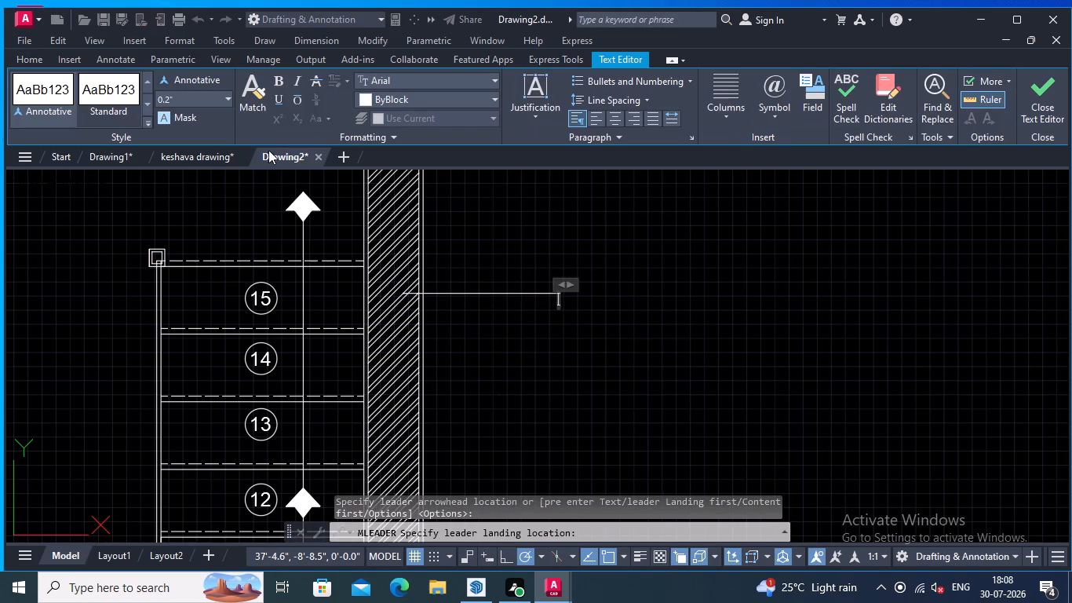
Set the leader's text height to 2.5" and enter the label BRICKWALL - 9".
click(226, 94)
click(209, 130)
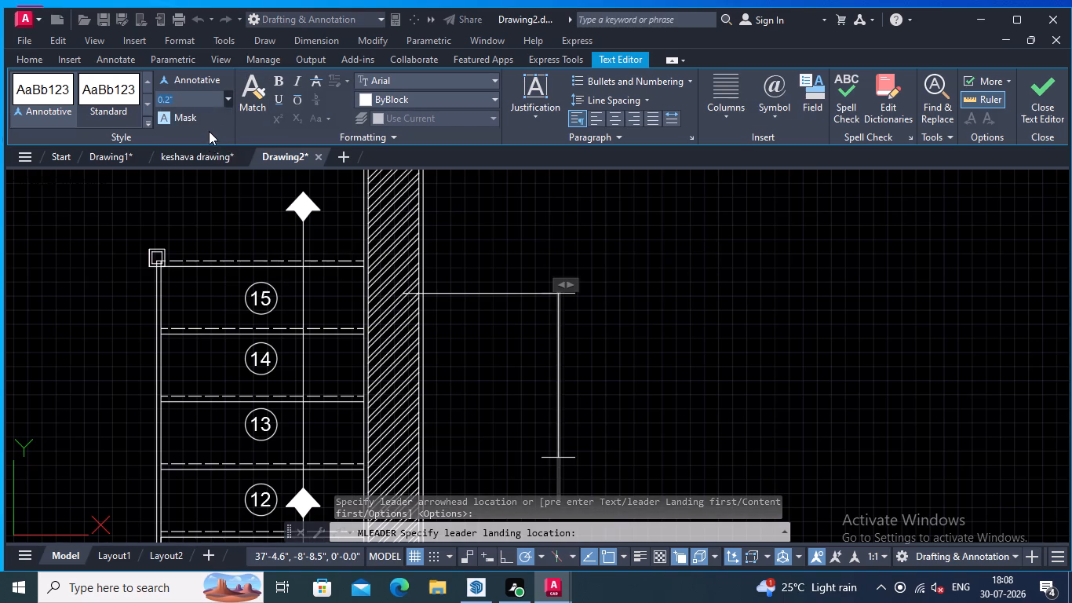
scroll(642, 298, down, 2)
middle_click(642, 298)
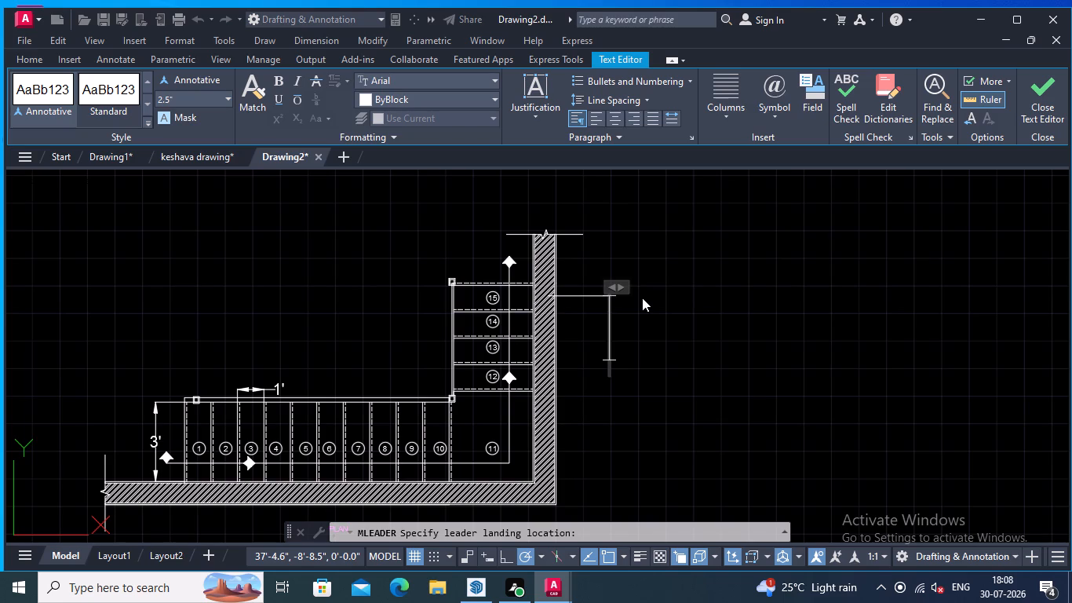
text(BRICK)
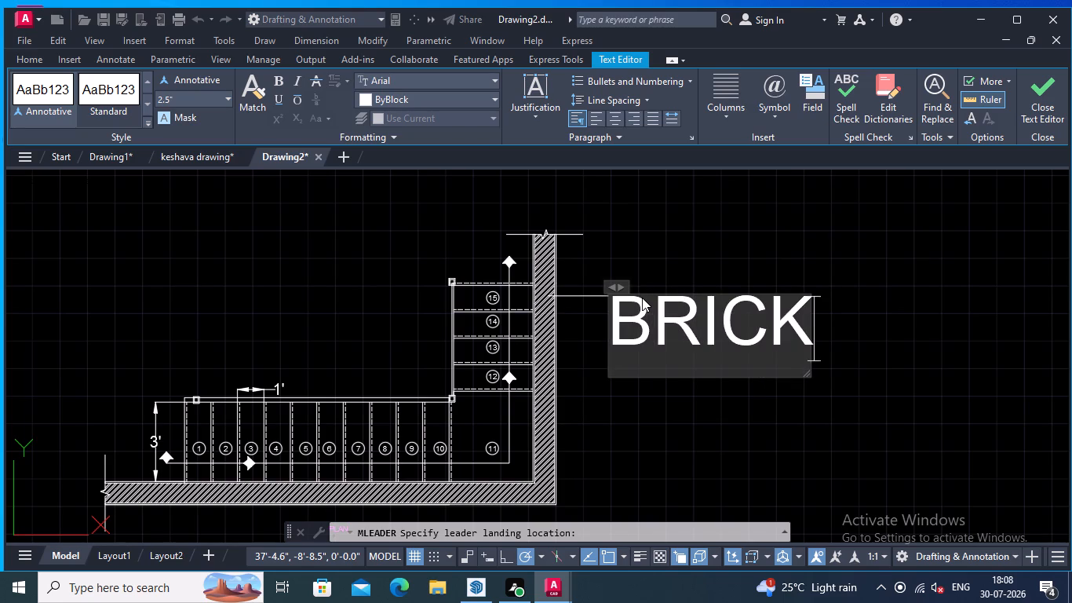
text(WALL)
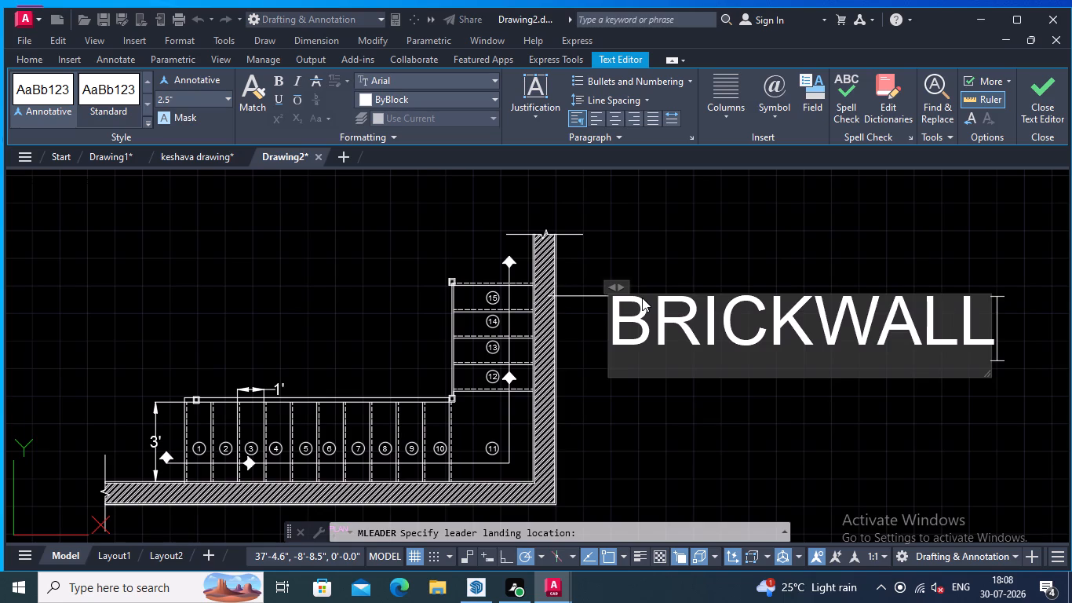
key(space)
text(-)
key(space)
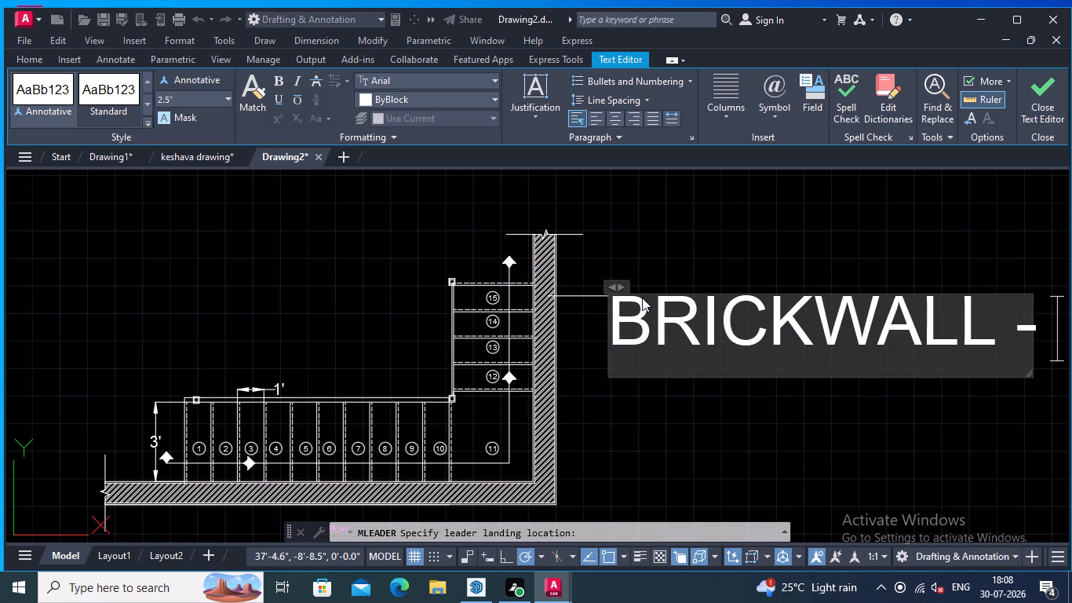
text(9)
key(shift+quotedbl)
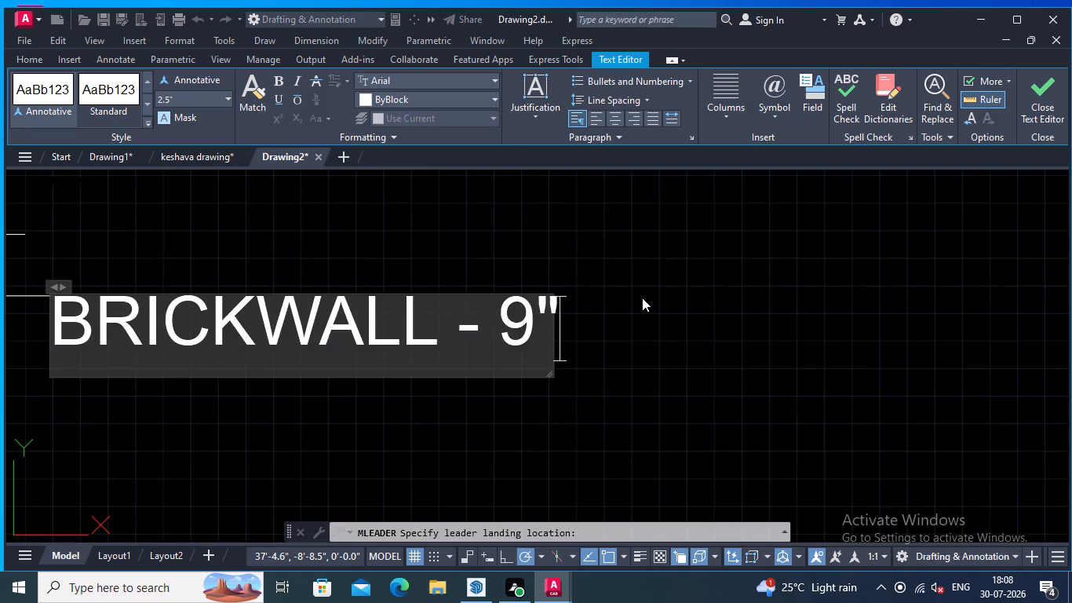
scroll(622, 358, down, 2)
click(585, 394)
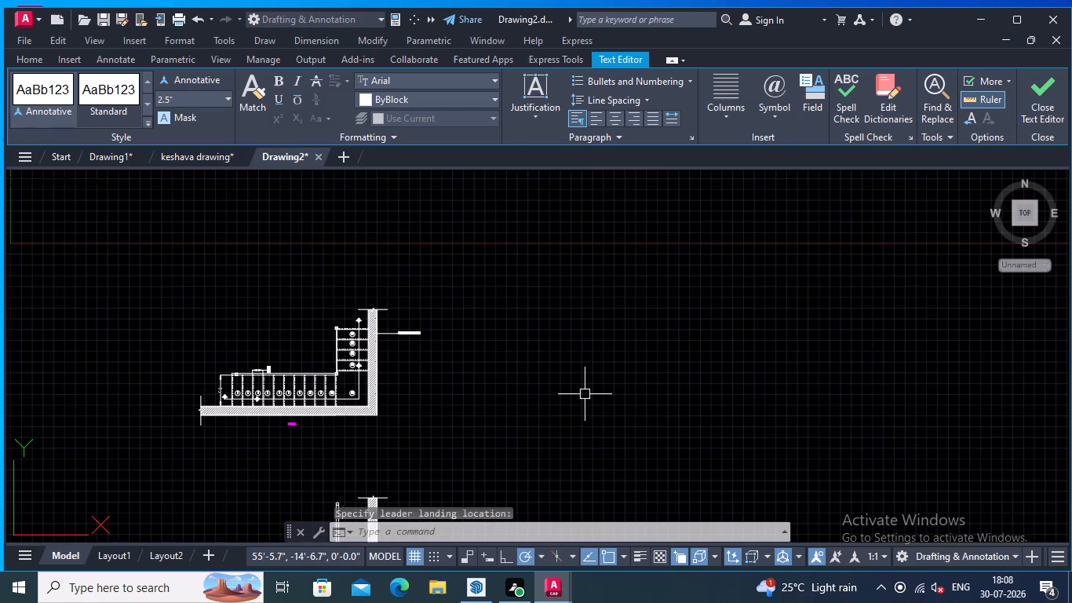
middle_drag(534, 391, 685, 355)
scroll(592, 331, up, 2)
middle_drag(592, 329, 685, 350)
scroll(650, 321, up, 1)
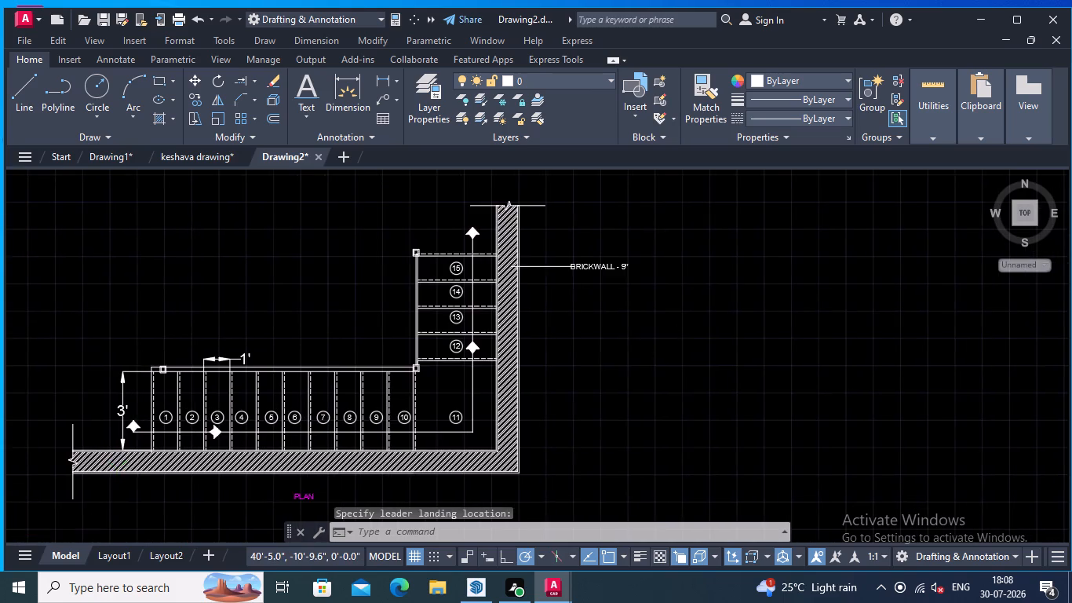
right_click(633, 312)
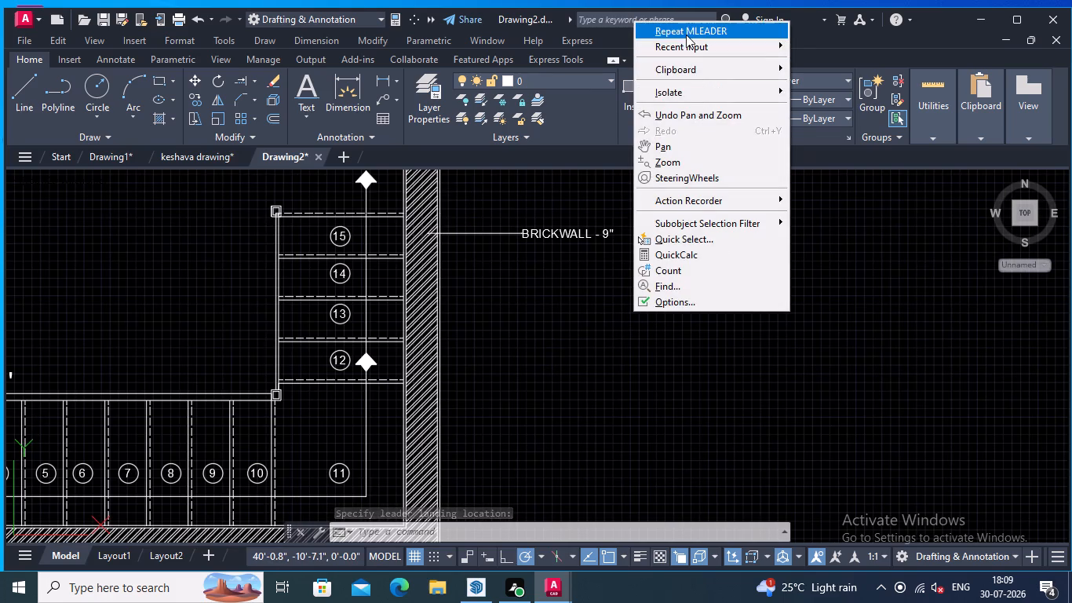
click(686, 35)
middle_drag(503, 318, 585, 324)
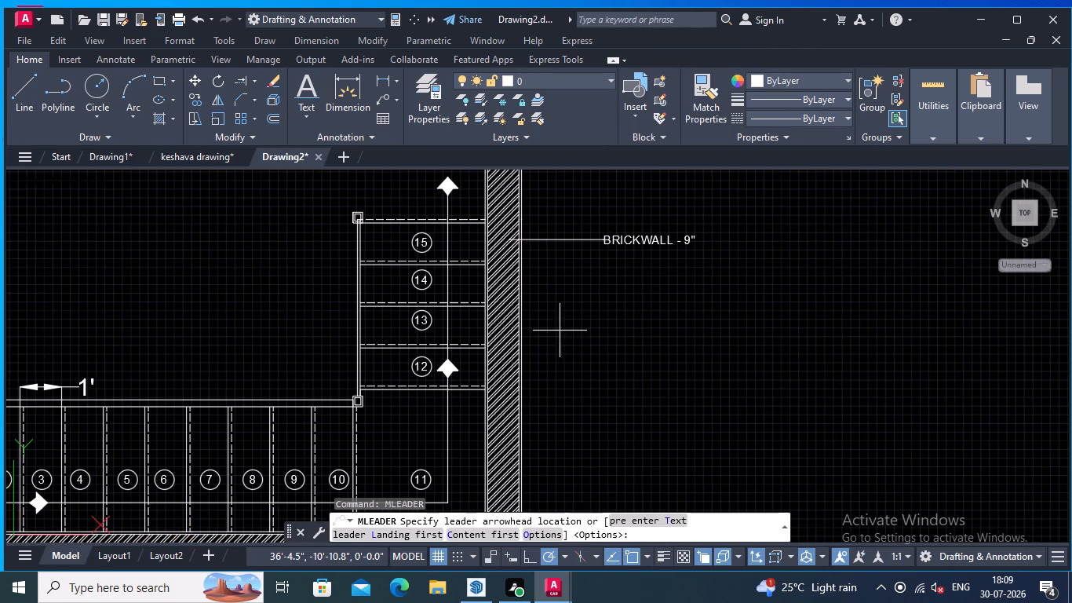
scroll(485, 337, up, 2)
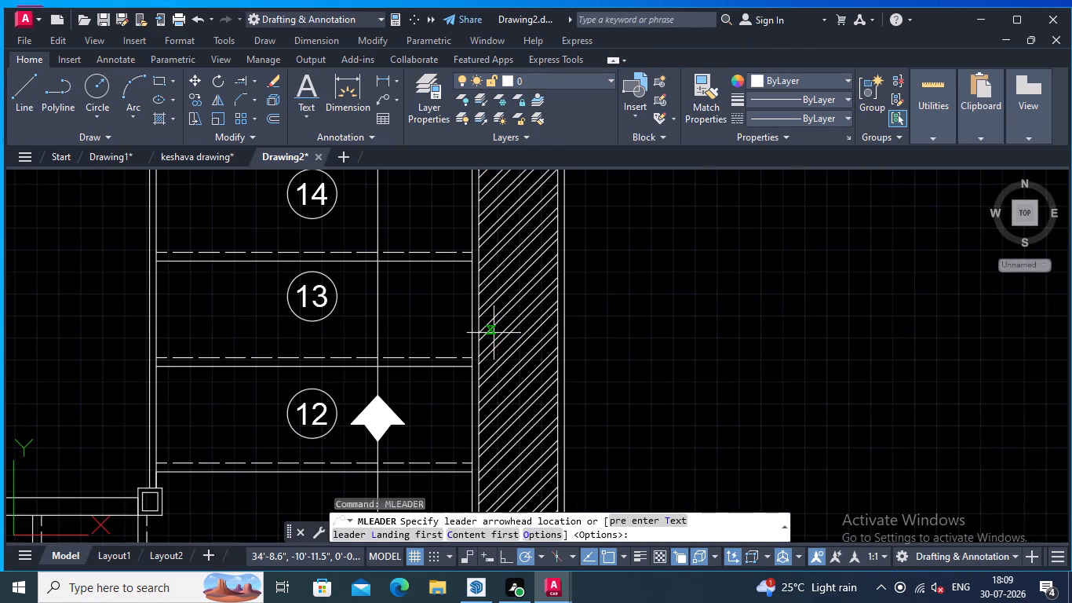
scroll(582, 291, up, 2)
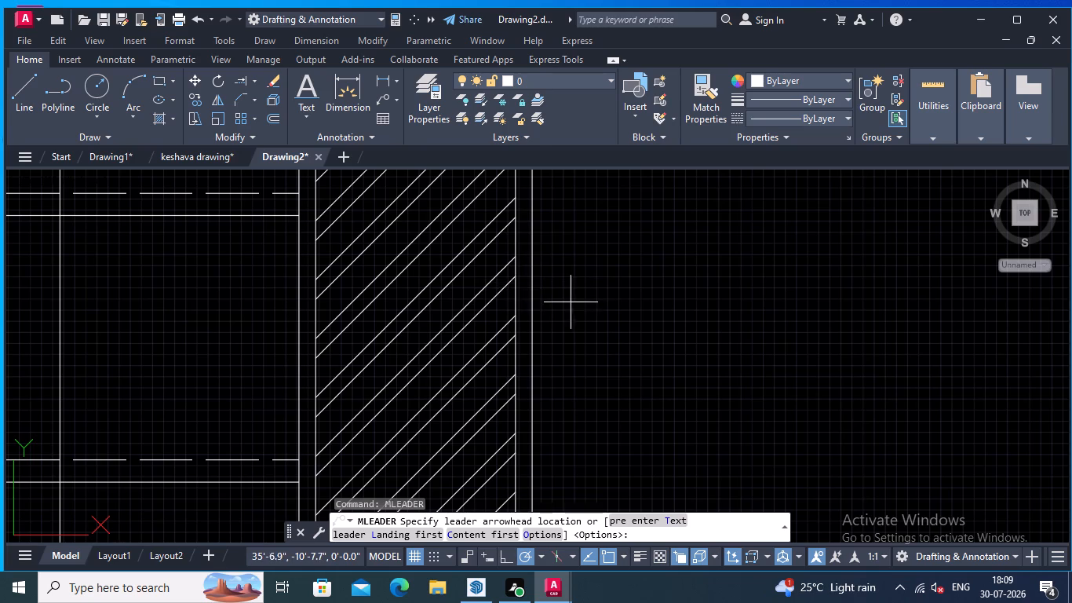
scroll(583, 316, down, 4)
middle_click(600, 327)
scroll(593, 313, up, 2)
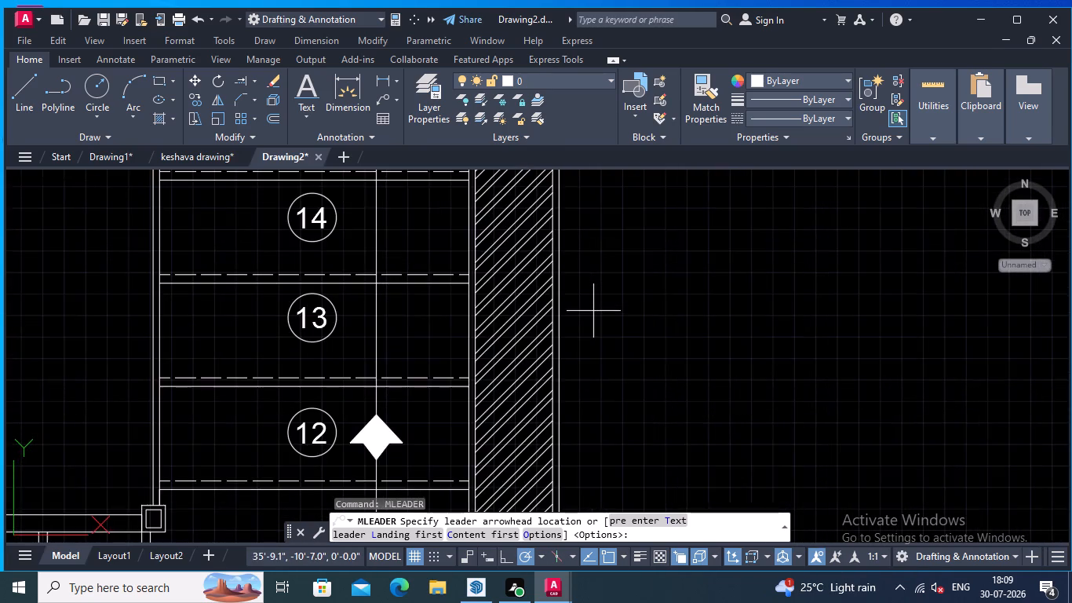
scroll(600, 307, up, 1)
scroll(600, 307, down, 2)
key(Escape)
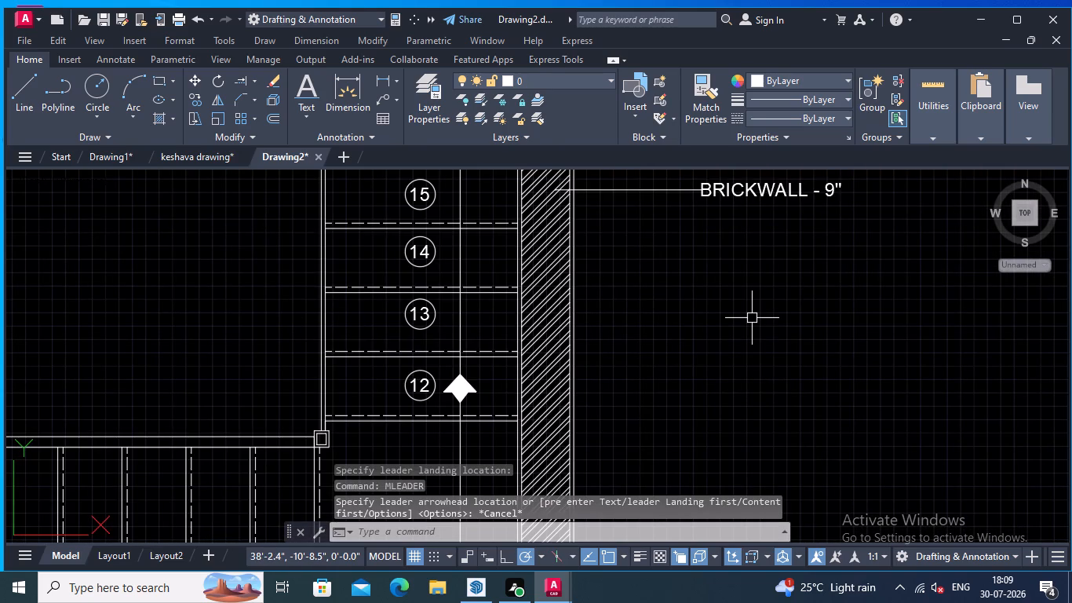
Start a hatch with the AR-CONC pattern and pick the narrow strip along the plan wall's outer face, below and above the leader.
key(h)
key(Return)
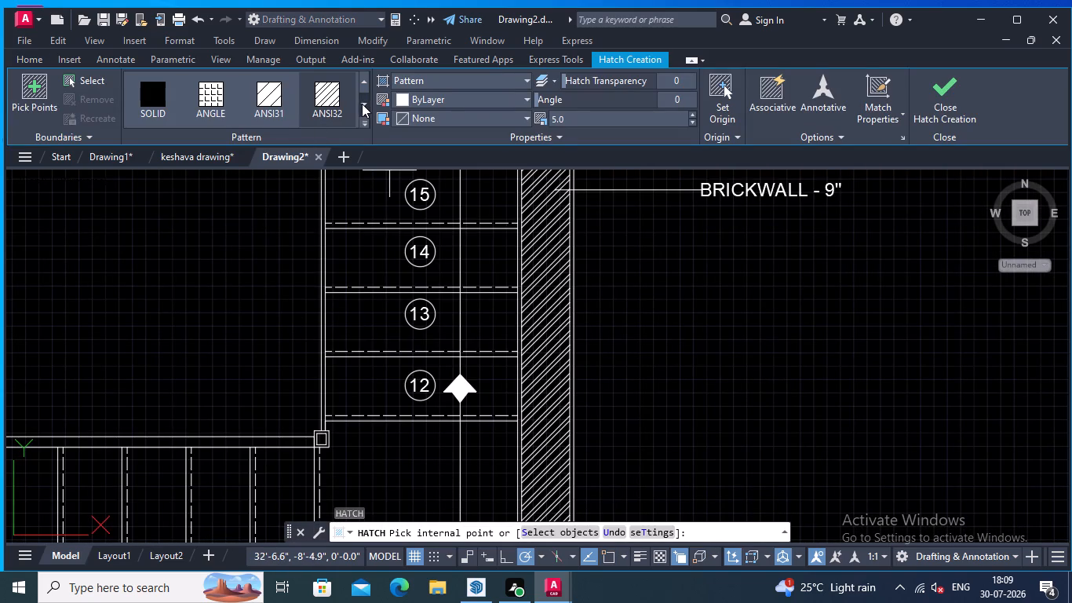
click(361, 104)
click(363, 104)
click(363, 104)
click(330, 96)
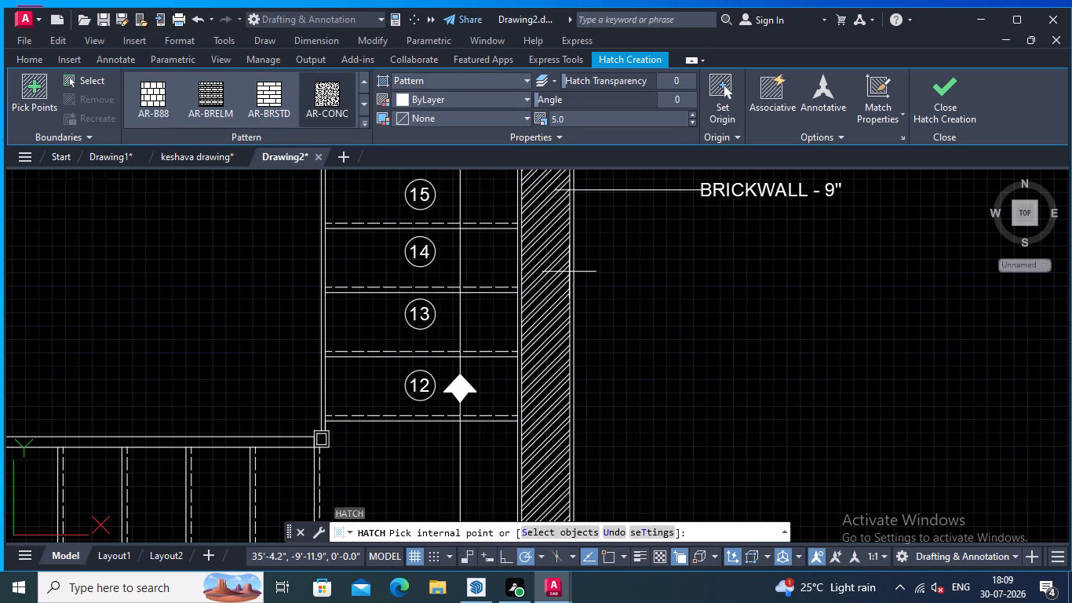
scroll(572, 272, up, 1)
scroll(566, 274, down, 1)
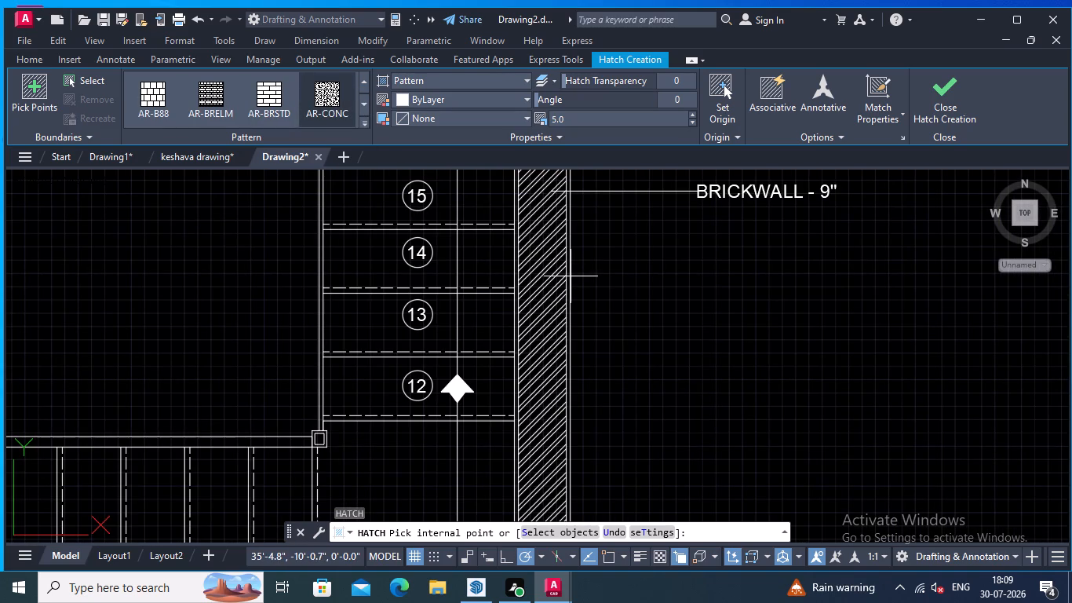
click(569, 276)
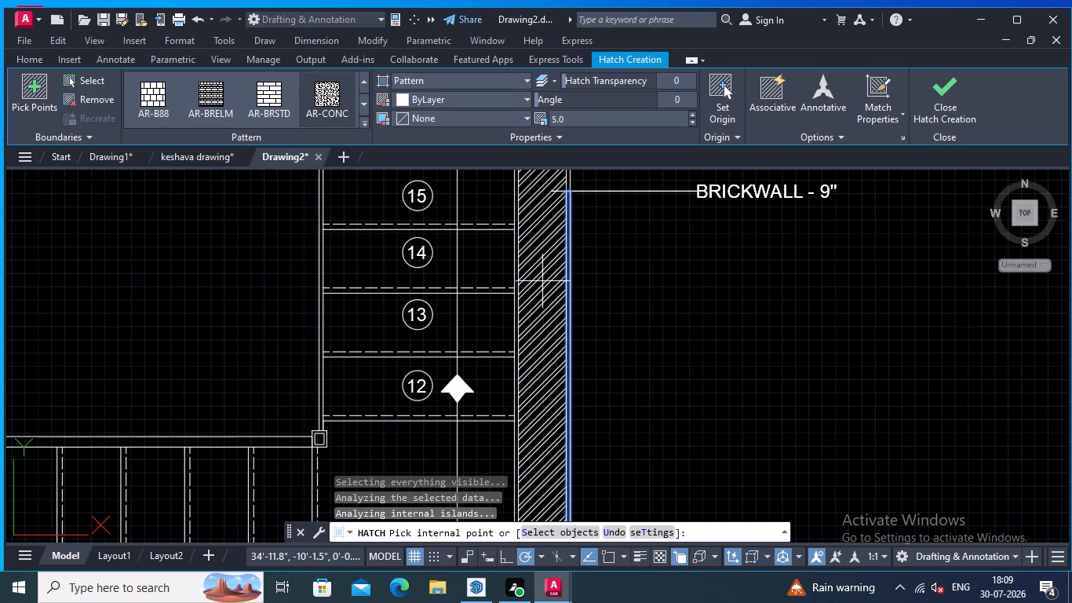
middle_drag(578, 241, 593, 361)
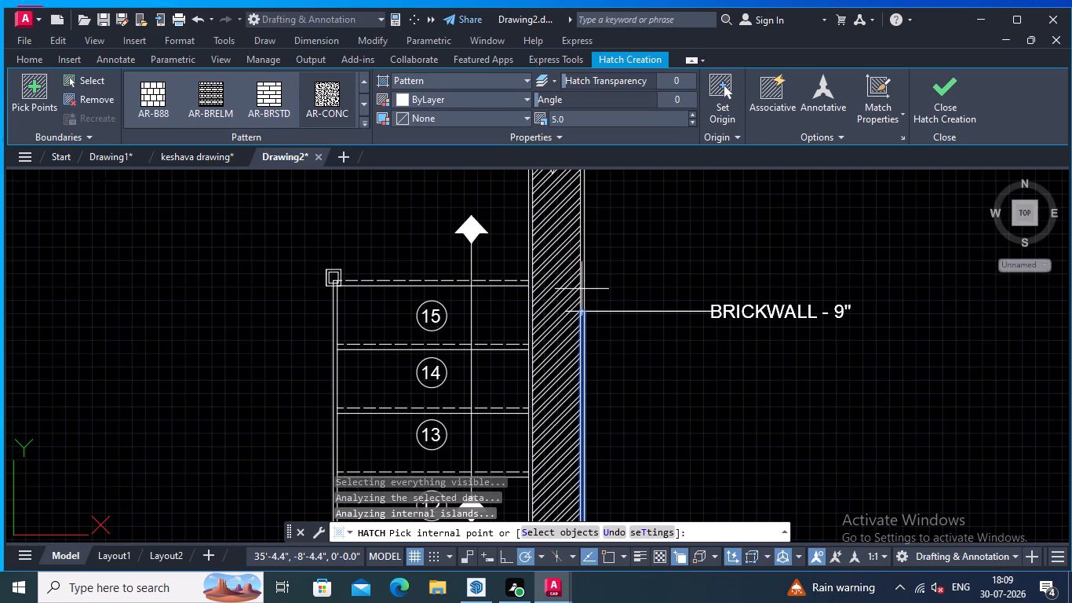
click(583, 289)
Add the narrow strip along the plan wall's inner face, beside the stair landing, to the AR-CONC hatch.
scroll(599, 255, down, 1)
middle_drag(625, 312, 611, 183)
middle_drag(620, 340, 674, 328)
scroll(694, 339, down, 1)
scroll(686, 319, up, 1)
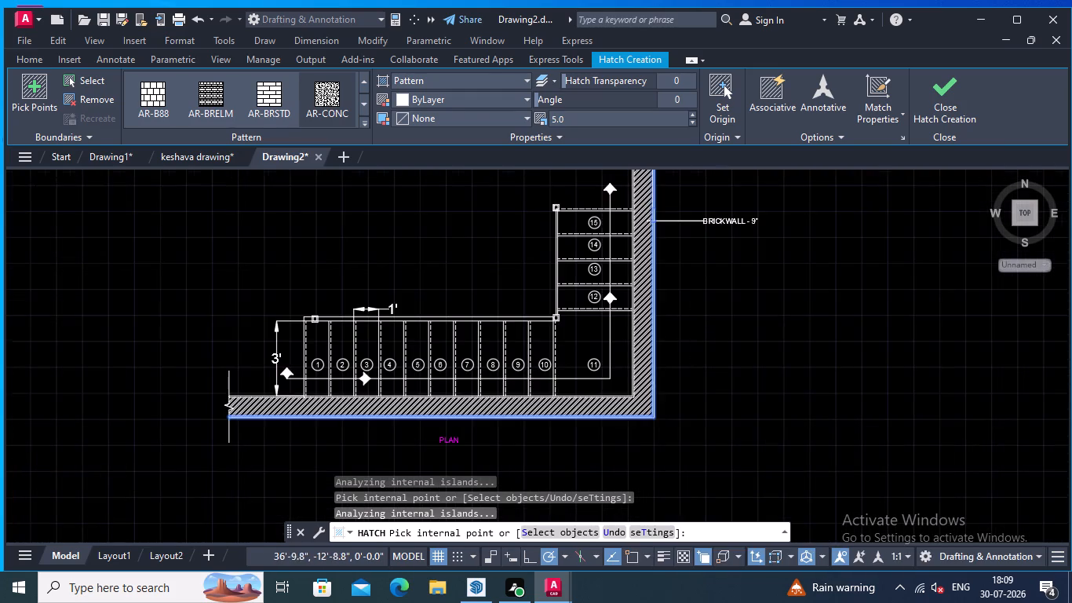
scroll(684, 317, up, 2)
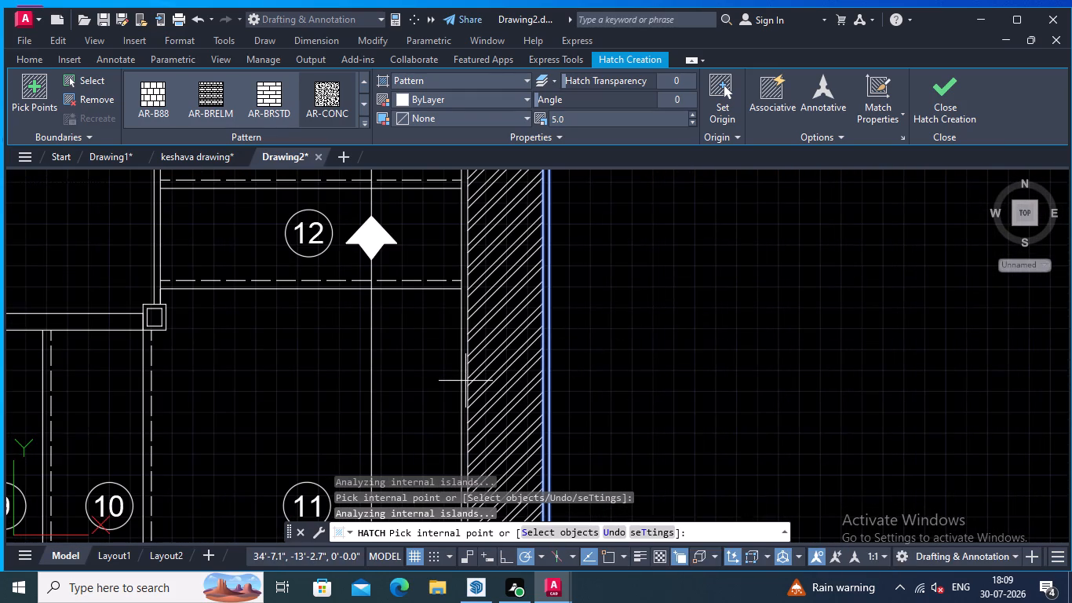
click(464, 382)
Add the narrow strip along the underside of the stair flight and landing in the elevation to the AR-CONC hatch and finish it.
scroll(462, 378, down, 1)
middle_drag(464, 377, 553, 330)
scroll(524, 357, down, 1)
middle_drag(518, 366, 518, 388)
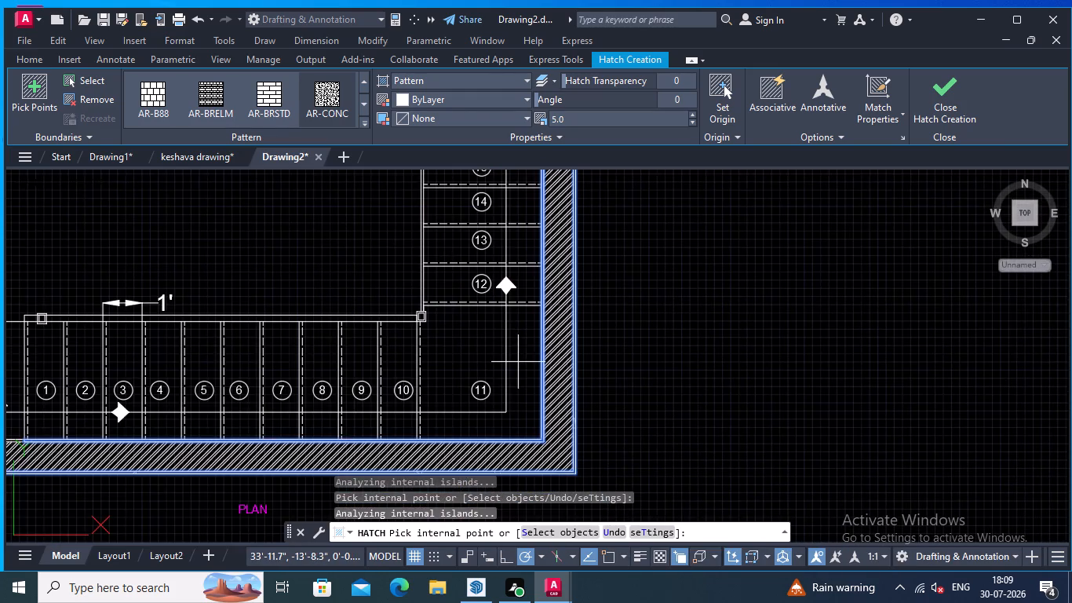
middle_drag(518, 388, 517, 436)
scroll(510, 422, down, 1)
middle_drag(601, 374, 640, 292)
middle_drag(652, 381, 652, 298)
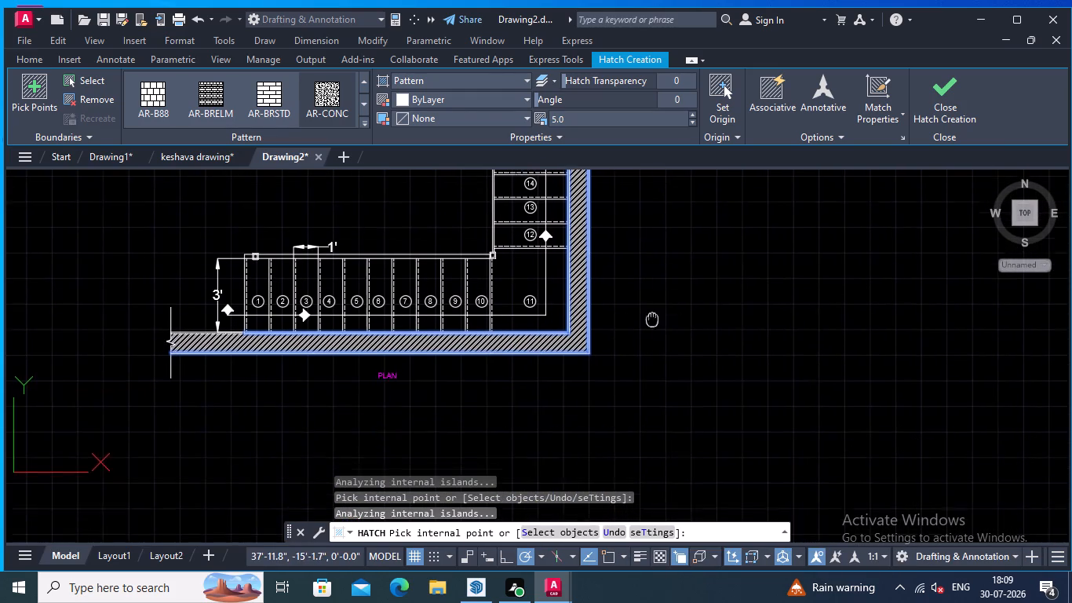
middle_drag(652, 298, 652, 256)
middle_drag(647, 412, 657, 302)
scroll(651, 369, down, 2)
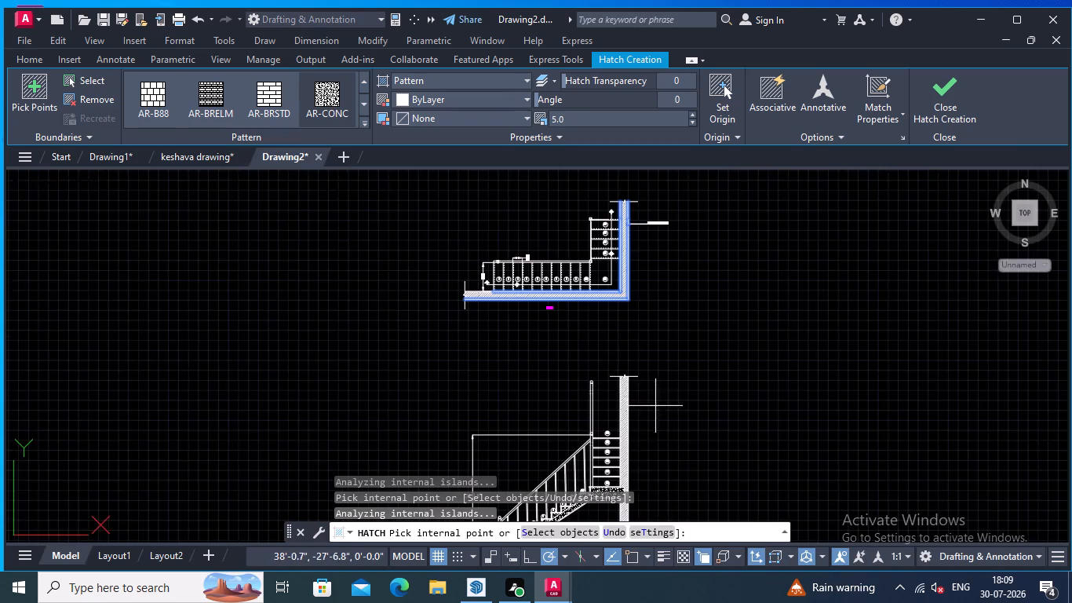
middle_drag(661, 406, 635, 214)
scroll(527, 343, up, 4)
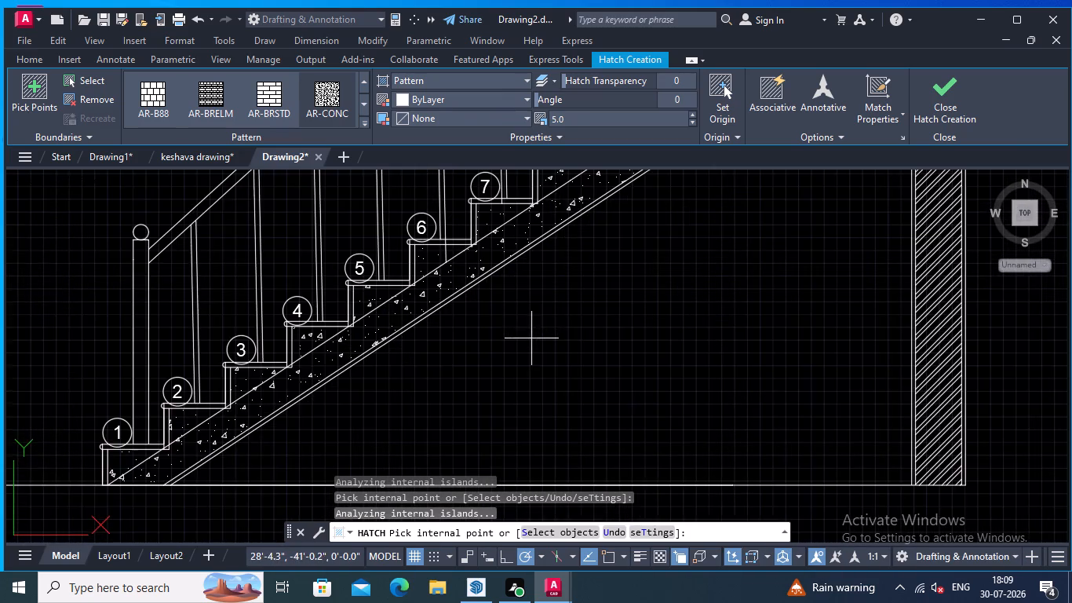
middle_drag(529, 338, 603, 399)
scroll(603, 399, up, 1)
scroll(553, 360, up, 1)
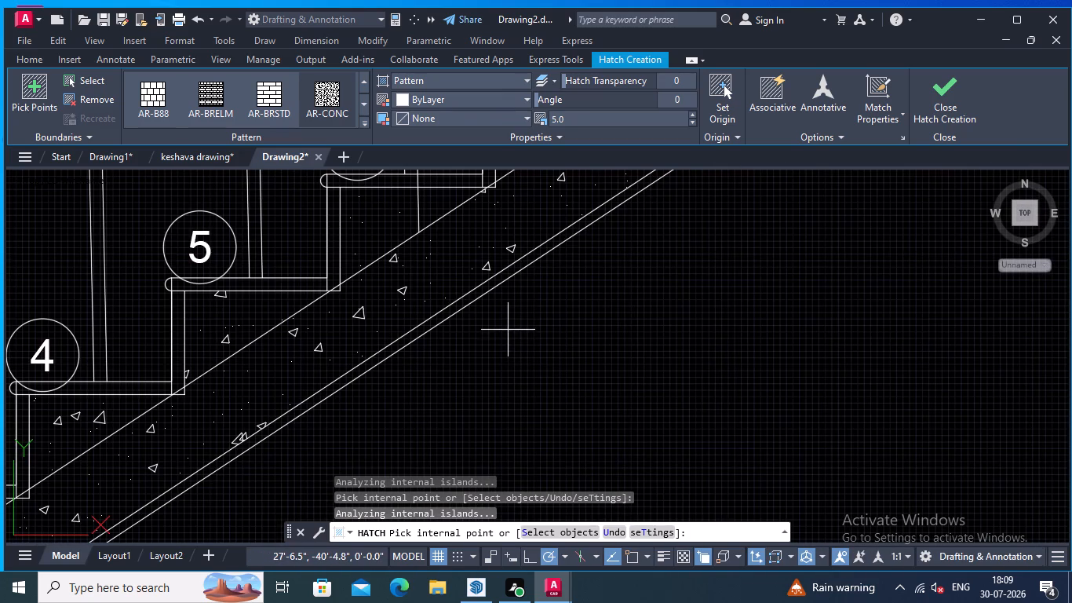
click(472, 298)
scroll(485, 307, down, 5)
middle_drag(494, 343, 489, 384)
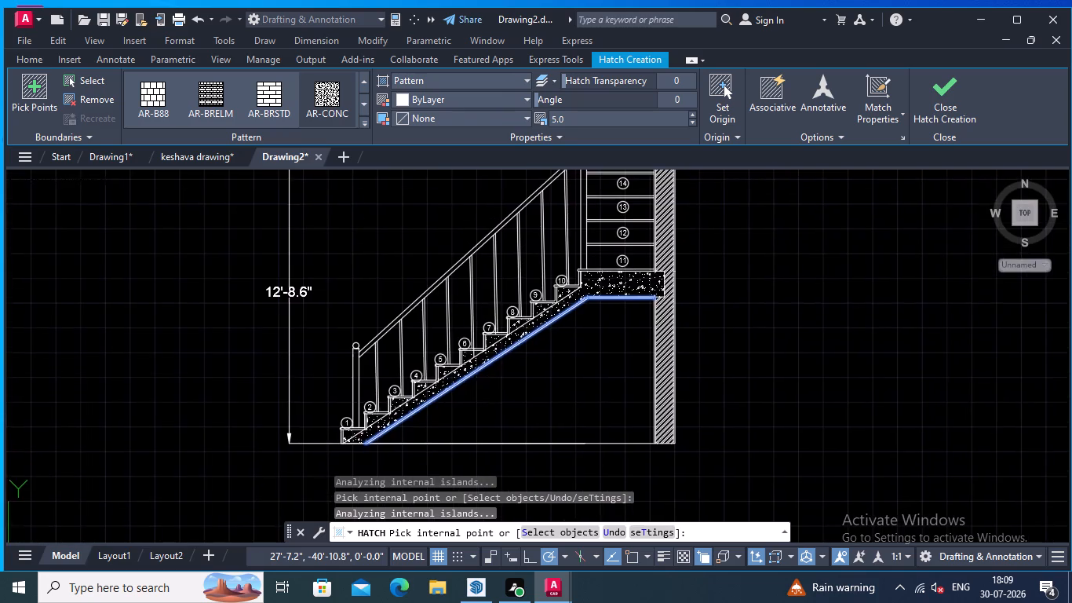
scroll(495, 379, up, 4)
key(Return)
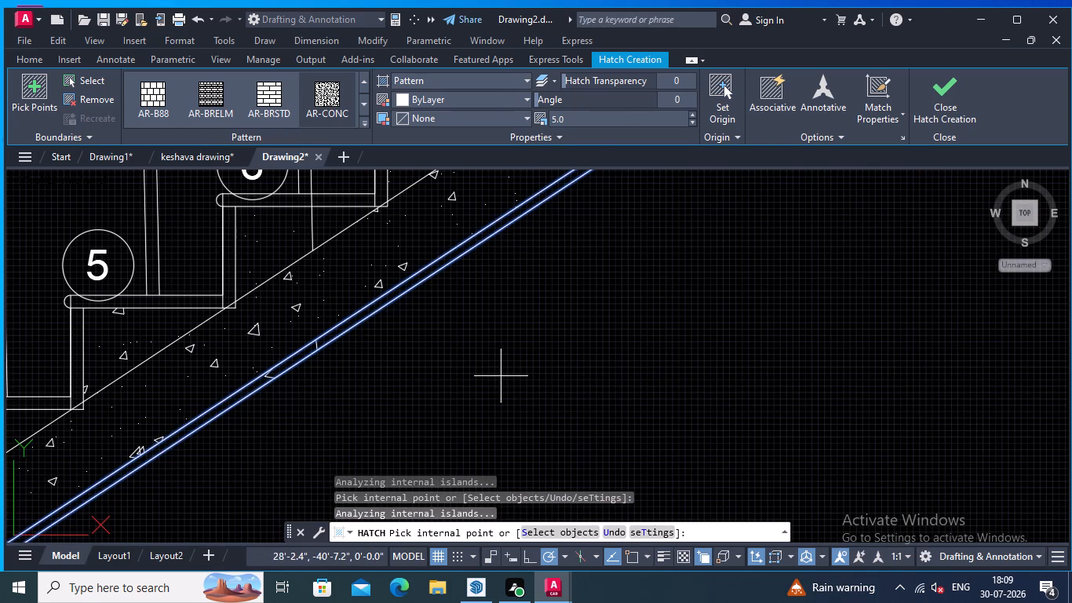
Select the new AR-CONC strip hatch and set its pattern scale to 0.2.
scroll(184, 419, up, 2)
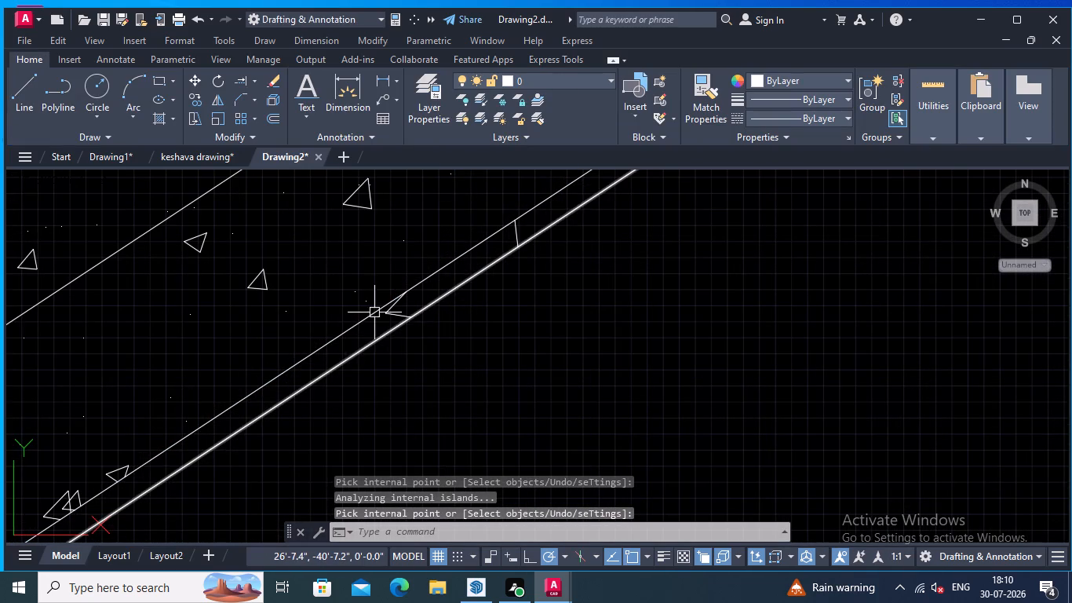
click(385, 315)
scroll(483, 336, down, 4)
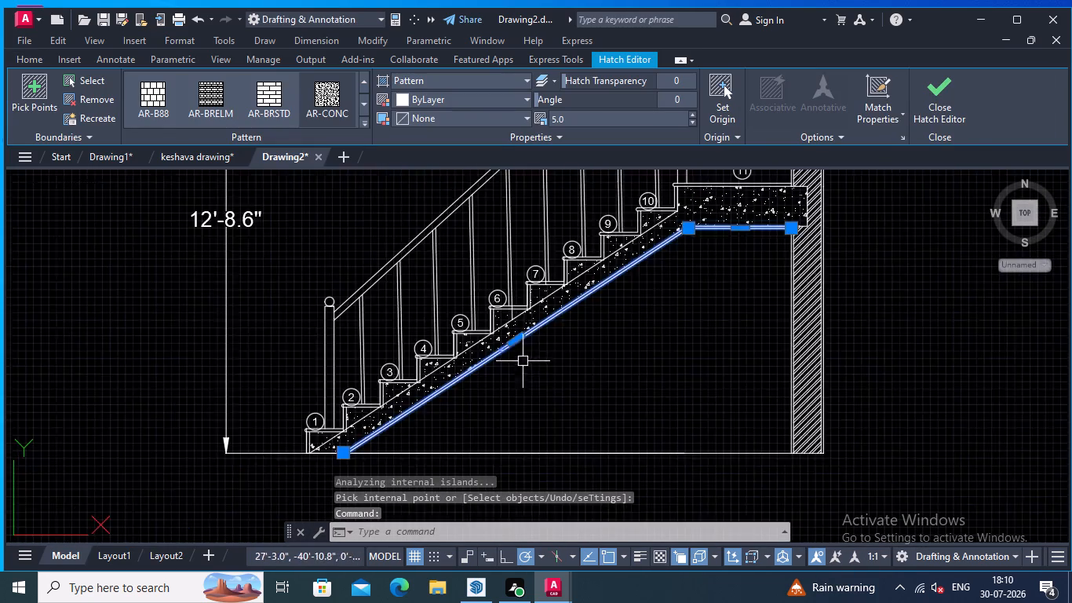
scroll(523, 362, down, 4)
scroll(771, 262, down, 2)
middle_drag(732, 312, 735, 324)
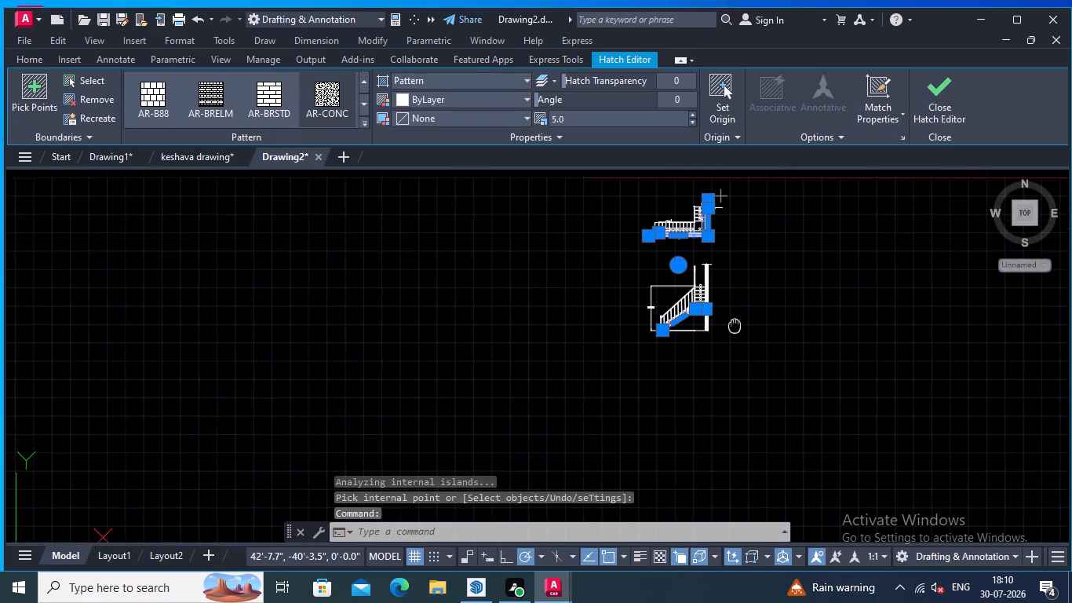
scroll(727, 277, up, 2)
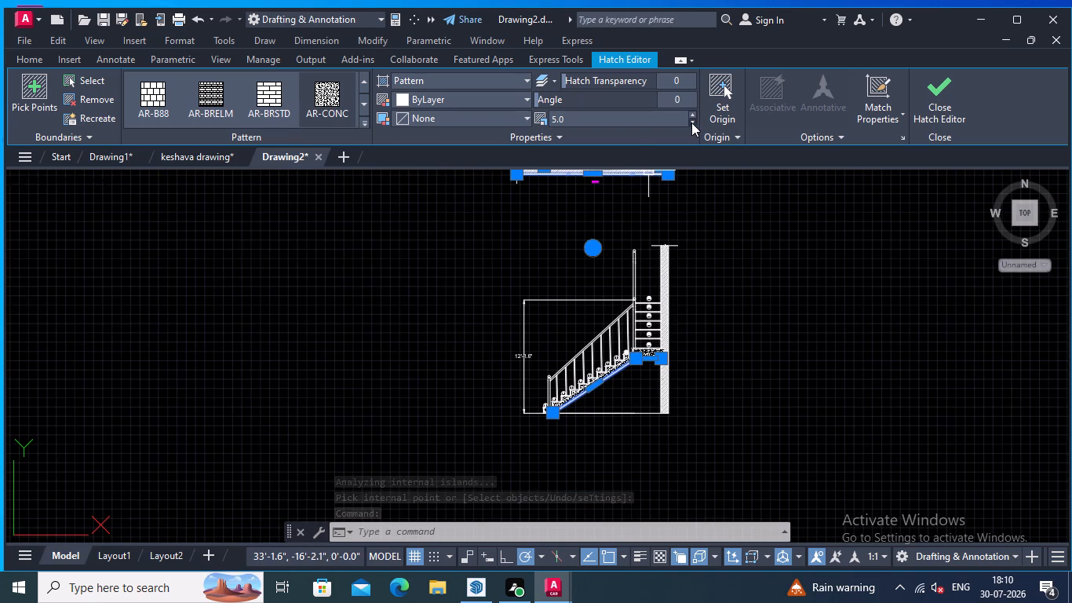
click(646, 121)
text(0.)
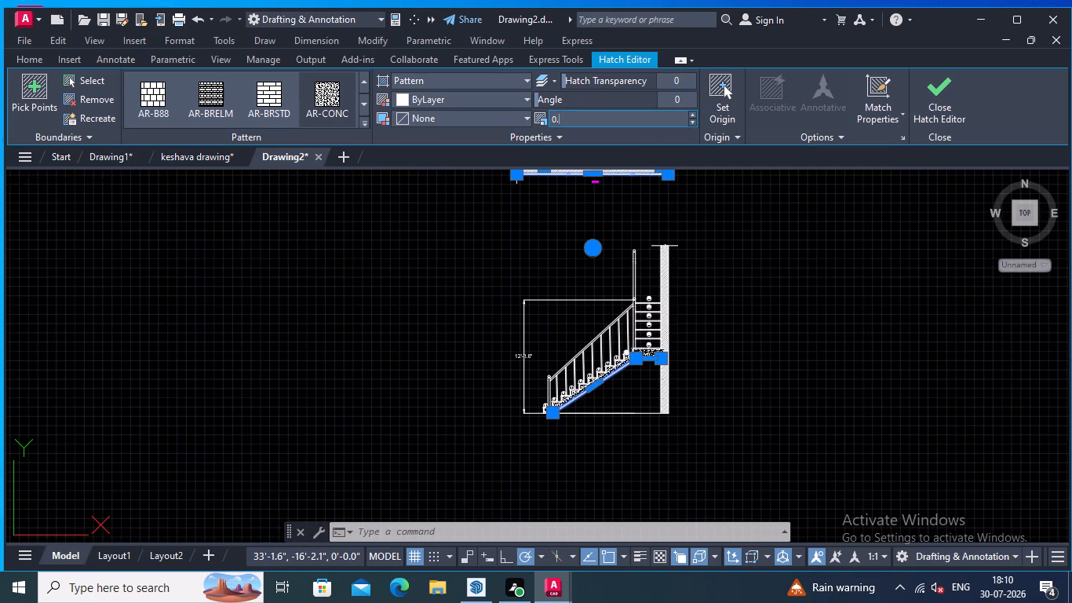
key(2)
key(Return)
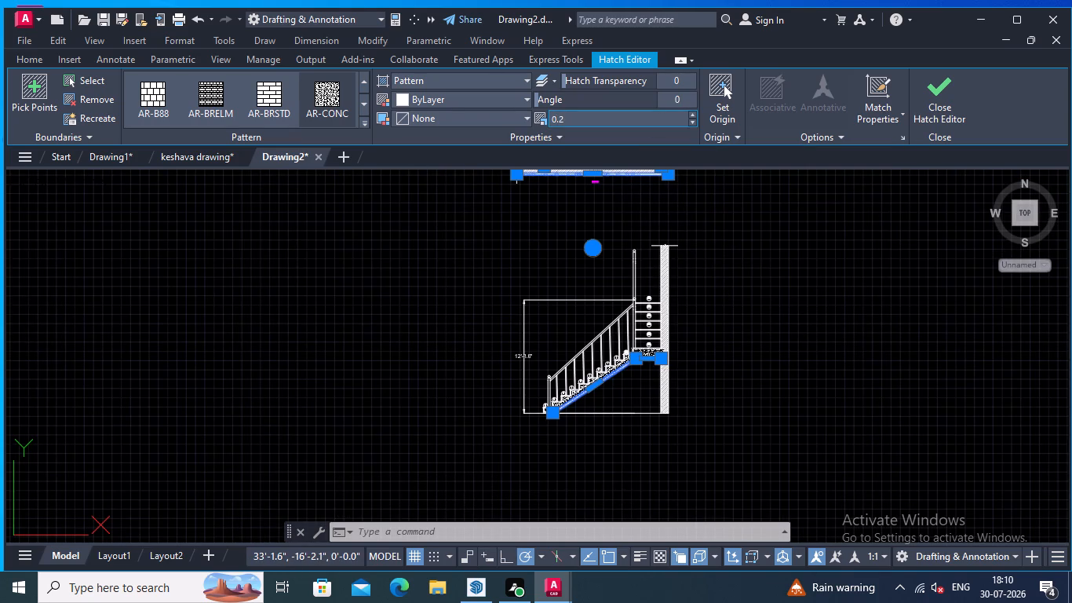
key(Return)
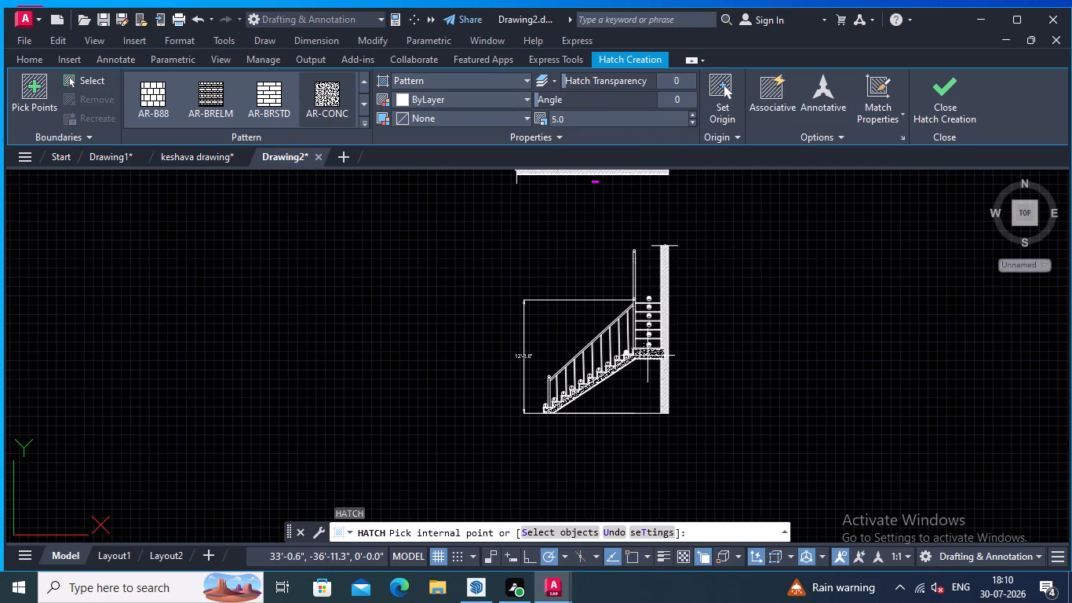
Place a multileader in the plan from the wall's outer plaster strip to a landing just below the BRICKWALL - 9" label.
scroll(650, 356, up, 3)
middle_drag(782, 284, 777, 337)
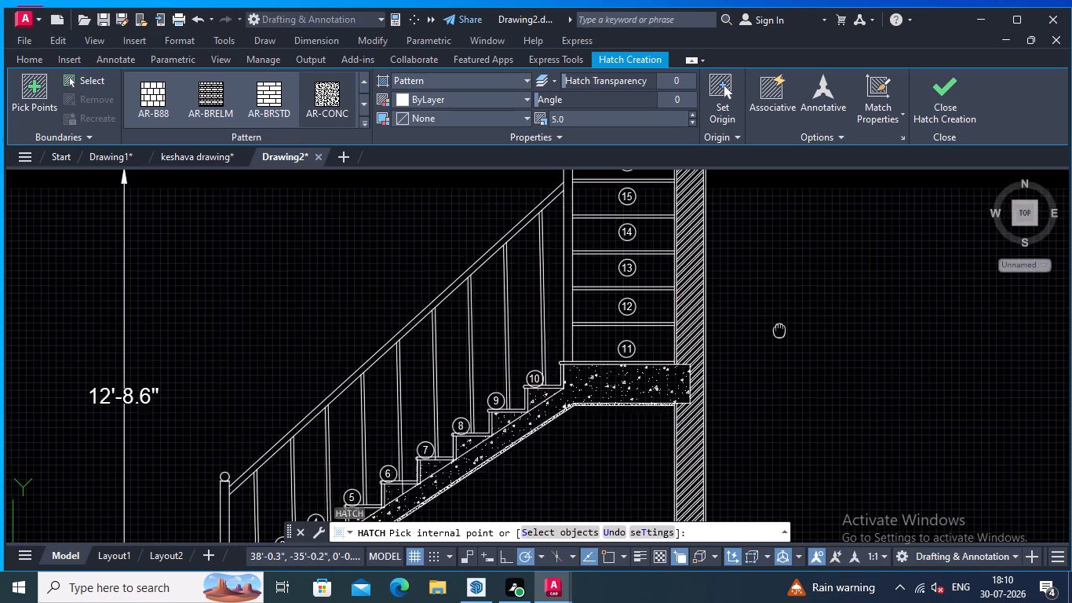
middle_drag(777, 337, 765, 419)
scroll(765, 316, down, 2)
middle_drag(763, 305, 763, 416)
scroll(757, 278, down, 1)
middle_drag(753, 294, 632, 413)
scroll(666, 360, up, 2)
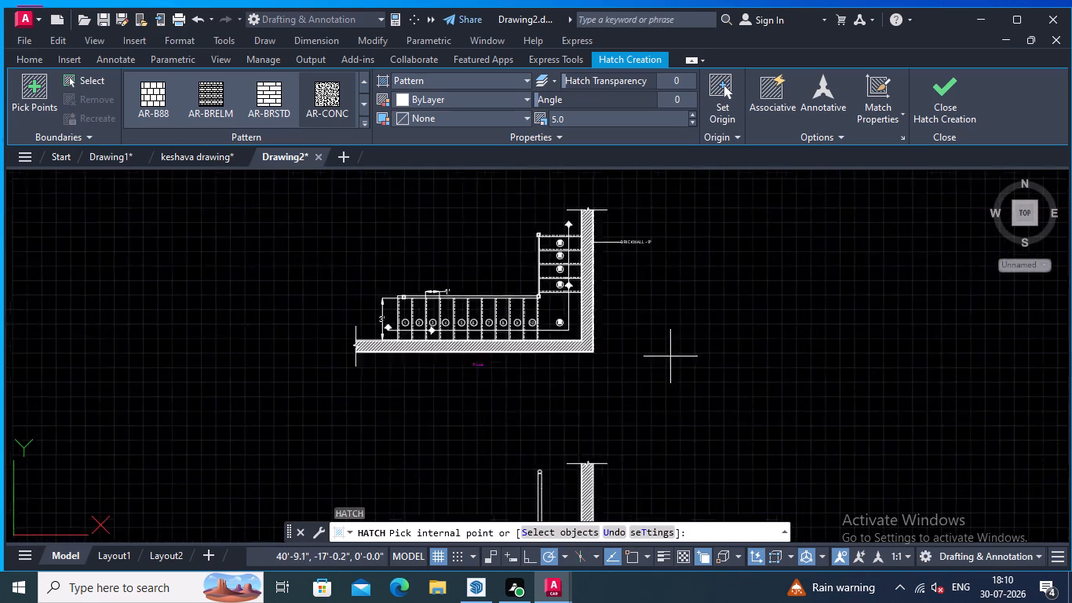
scroll(675, 356, up, 1)
middle_drag(675, 356, 654, 433)
middle_drag(611, 339, 622, 442)
right_click(617, 338)
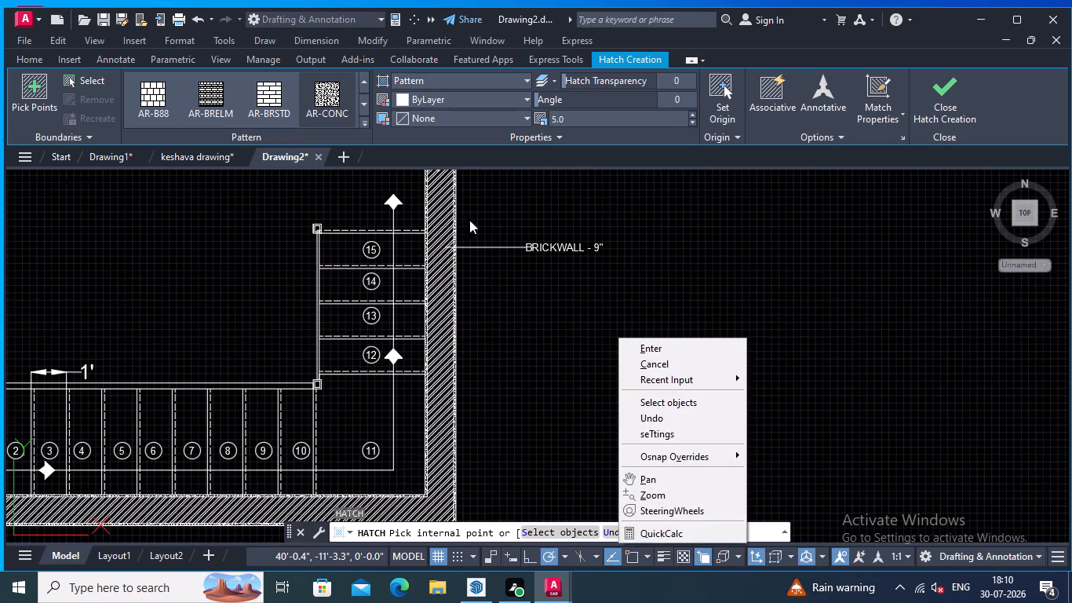
click(28, 53)
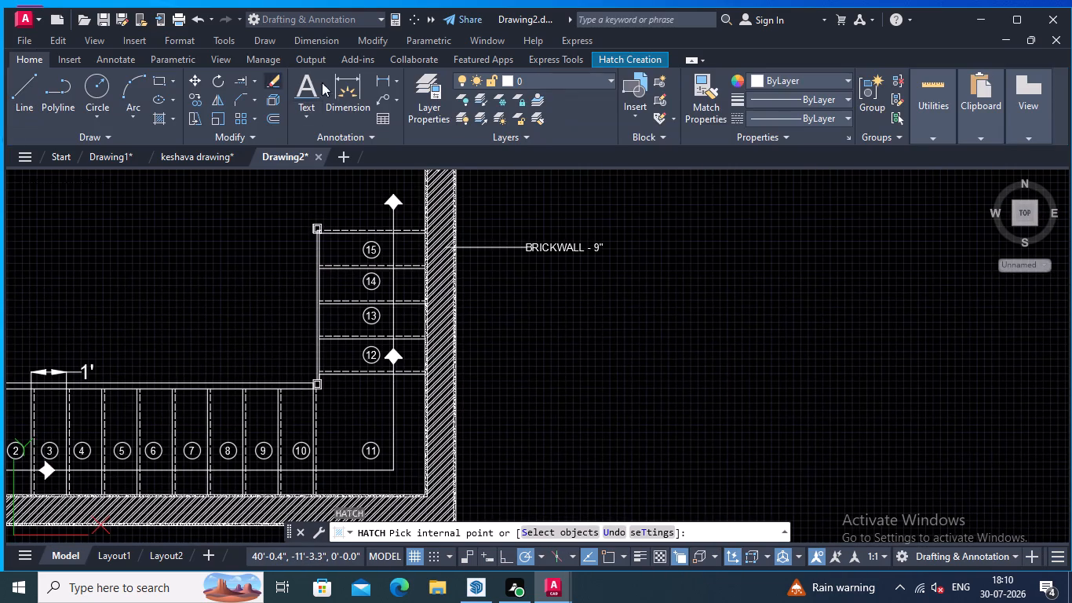
click(390, 95)
scroll(510, 293, up, 2)
middle_drag(510, 293, 549, 301)
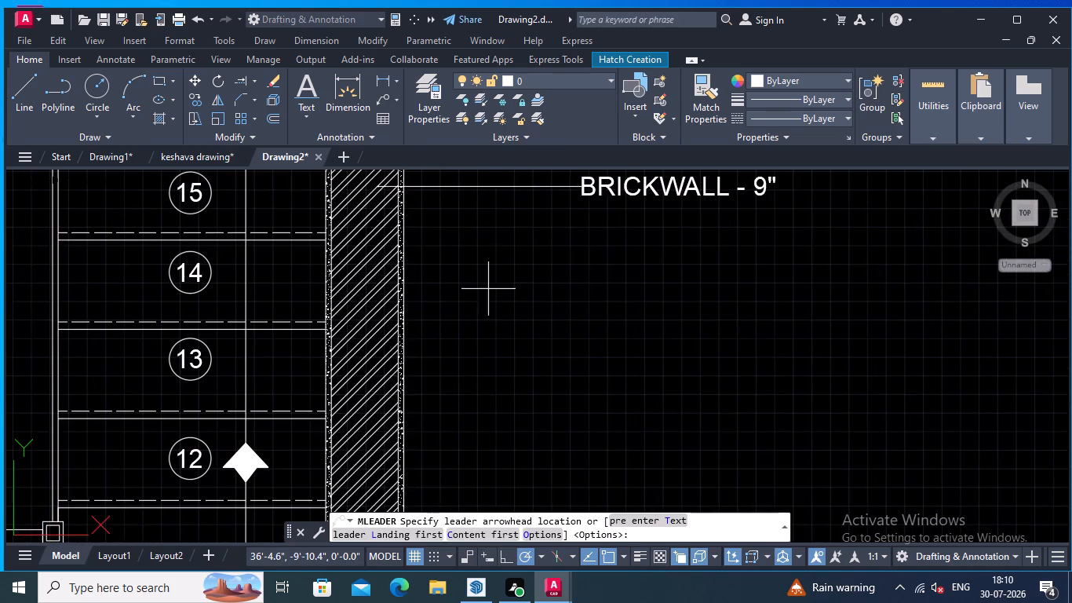
scroll(486, 287, up, 1)
scroll(392, 247, up, 1)
middle_drag(391, 247, 513, 375)
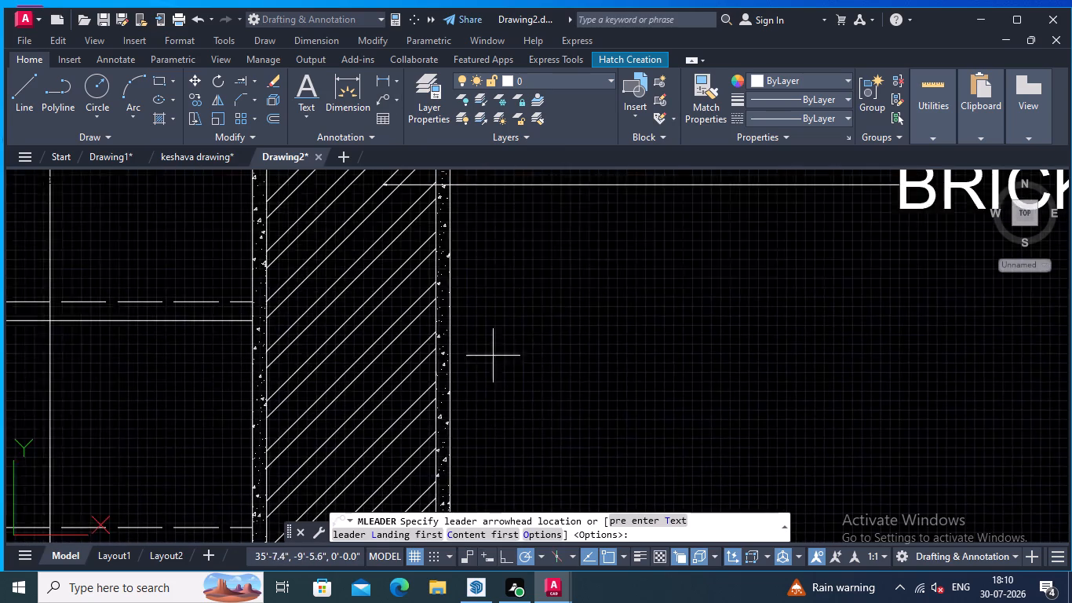
scroll(487, 349, down, 1)
click(461, 305)
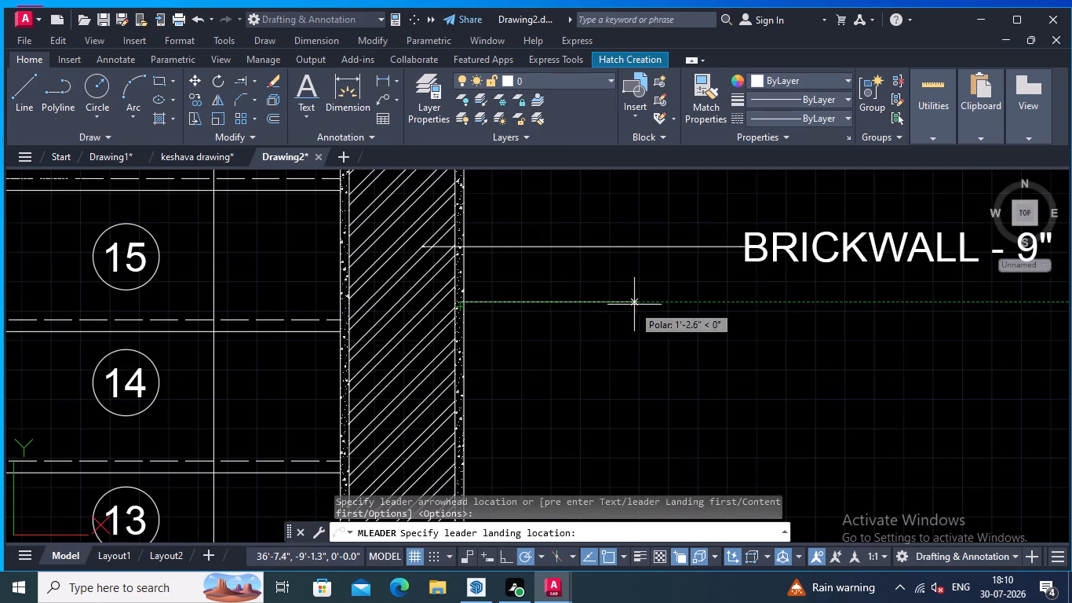
click(744, 308)
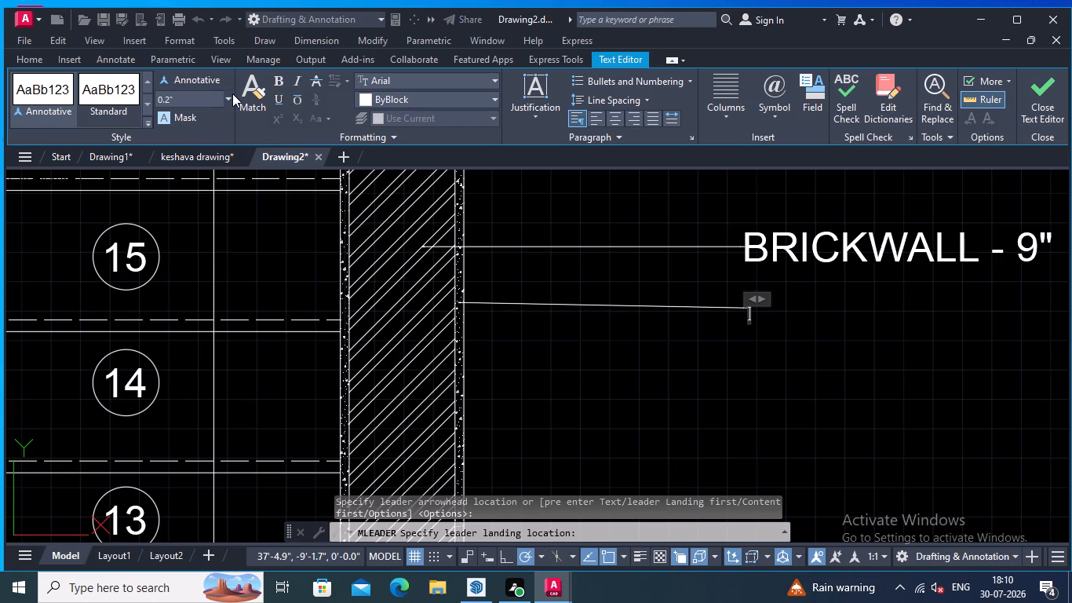
Set the leader's text height to 2.5" and enter the label CEMENT PLASTER -0.75".
click(229, 96)
click(194, 133)
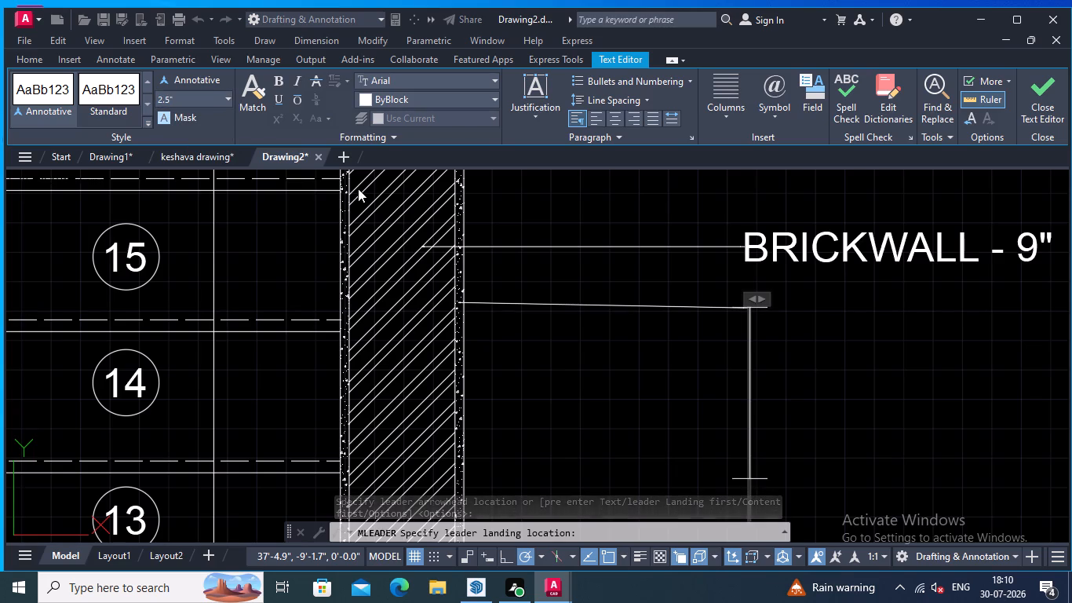
text(CEMENT)
key(space)
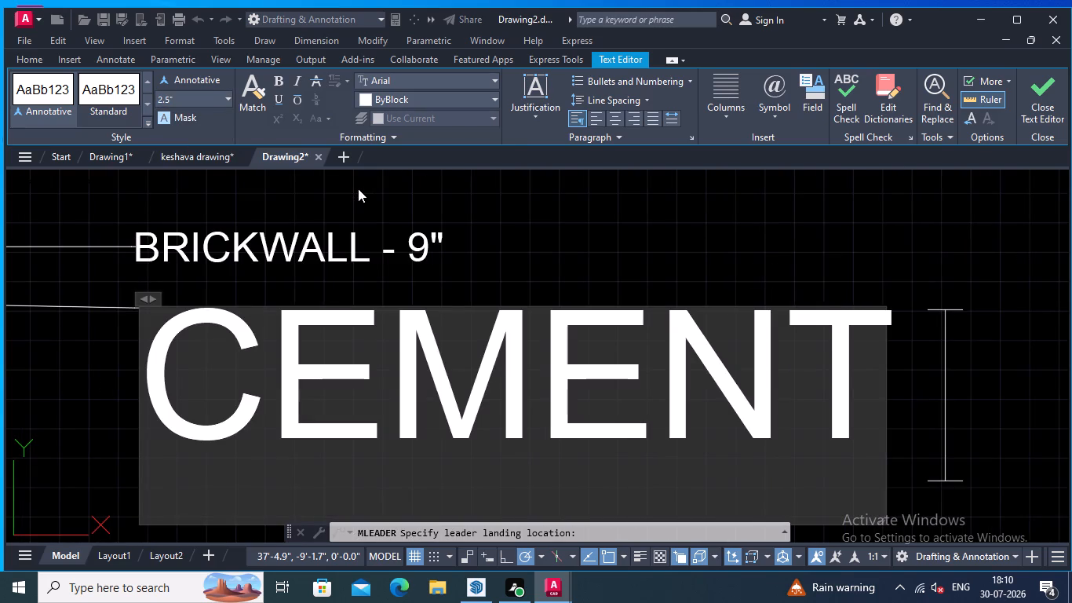
text(PLASTER)
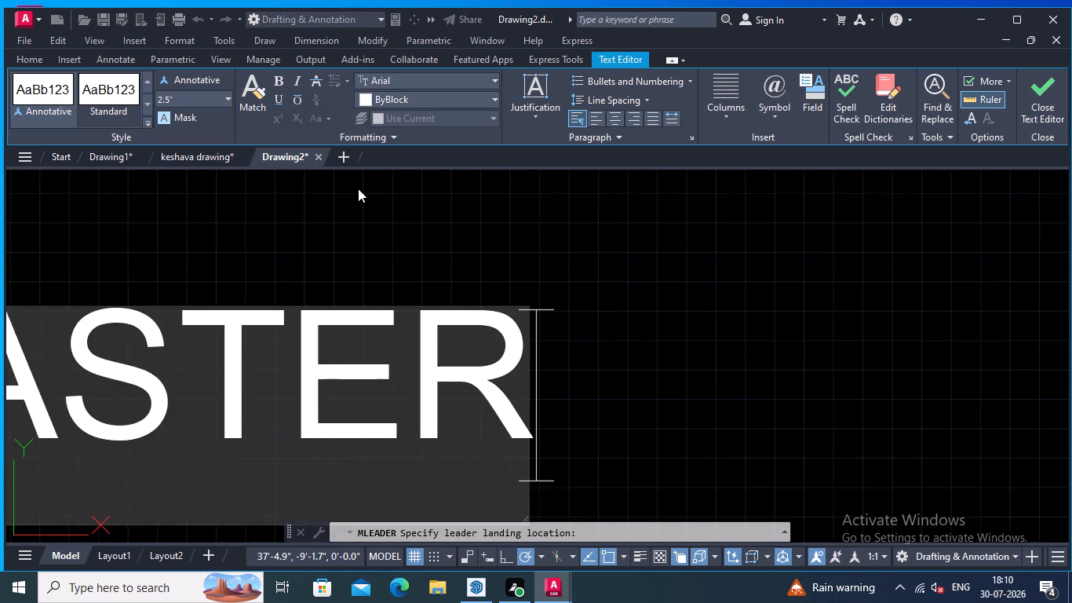
key(space)
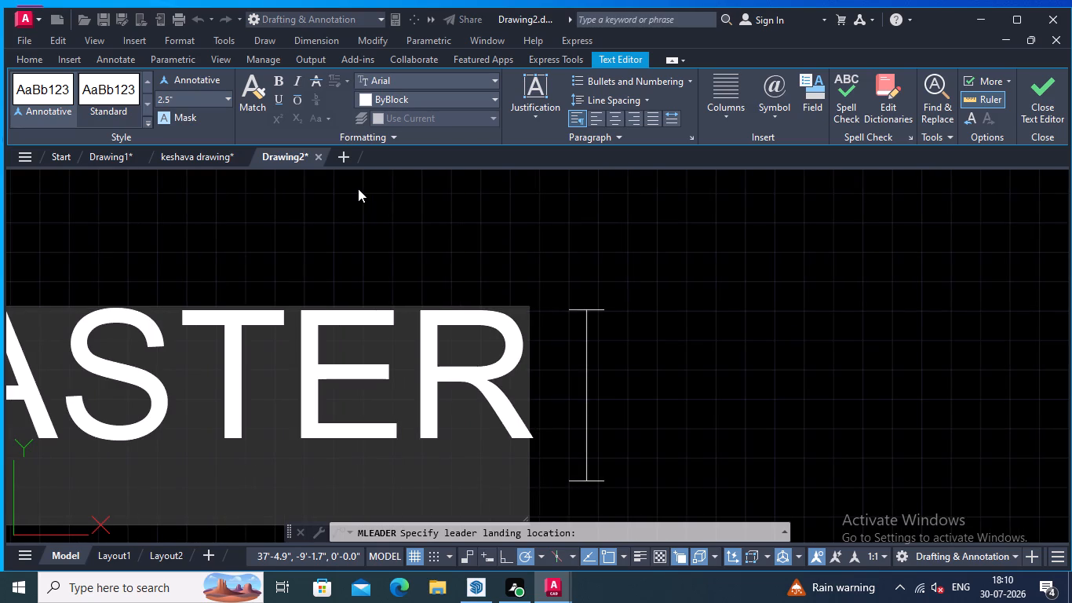
text(-)
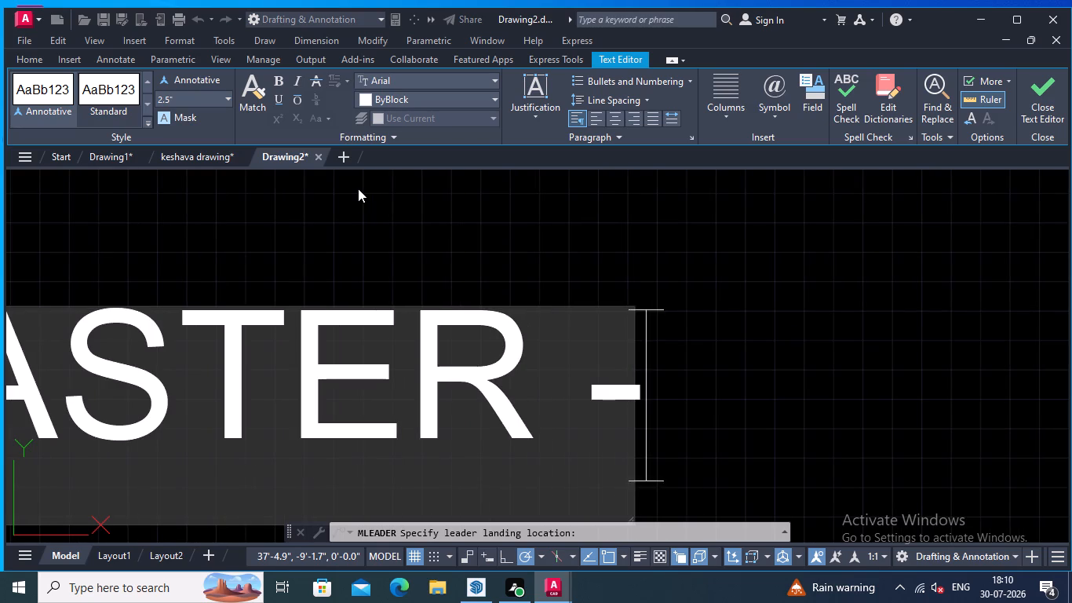
text(0.75)
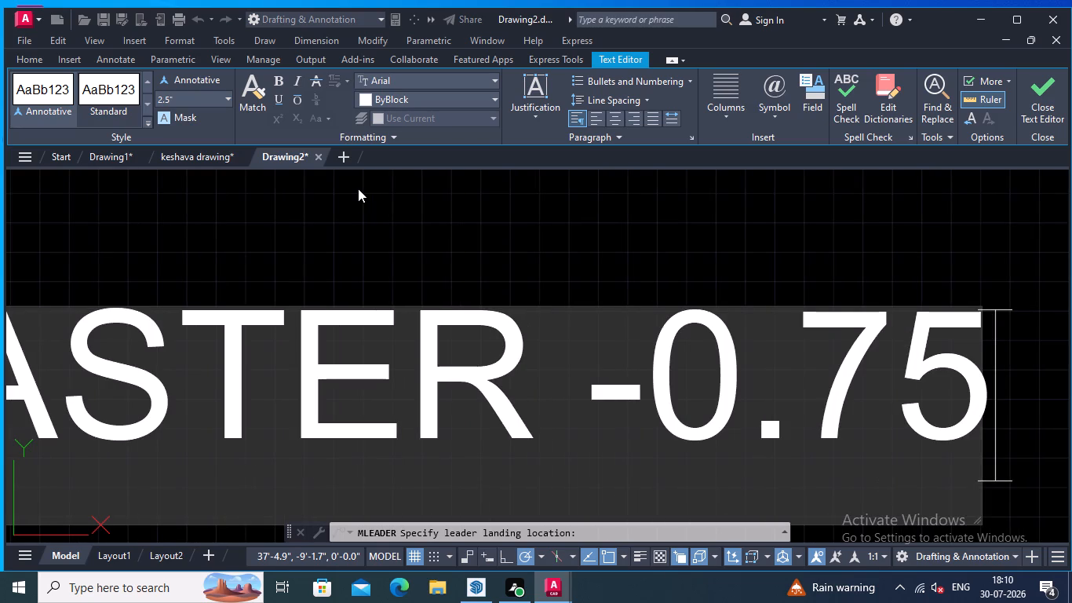
key(shift+quotedbl)
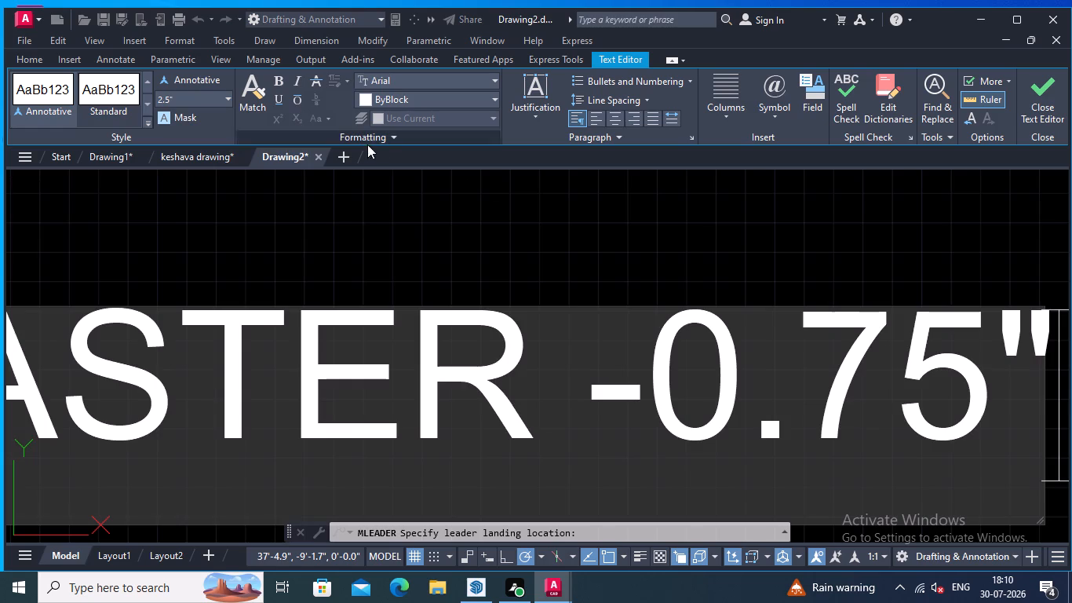
click(404, 214)
Set the arrowhead size of both the BRICKWALL - 9" and CEMENT PLASTER -0.75" leaders in the plan to 5".
scroll(405, 214, down, 3)
middle_drag(399, 239, 508, 349)
middle_drag(366, 360, 520, 299)
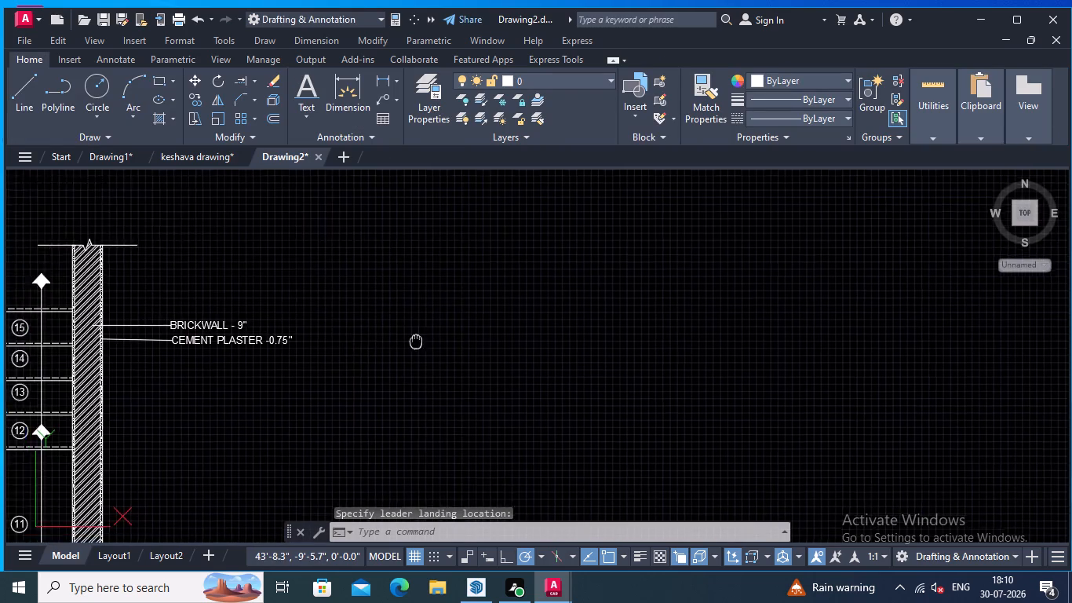
middle_drag(520, 299, 628, 274)
middle_drag(504, 315, 584, 308)
middle_click(578, 310)
middle_drag(552, 316, 575, 300)
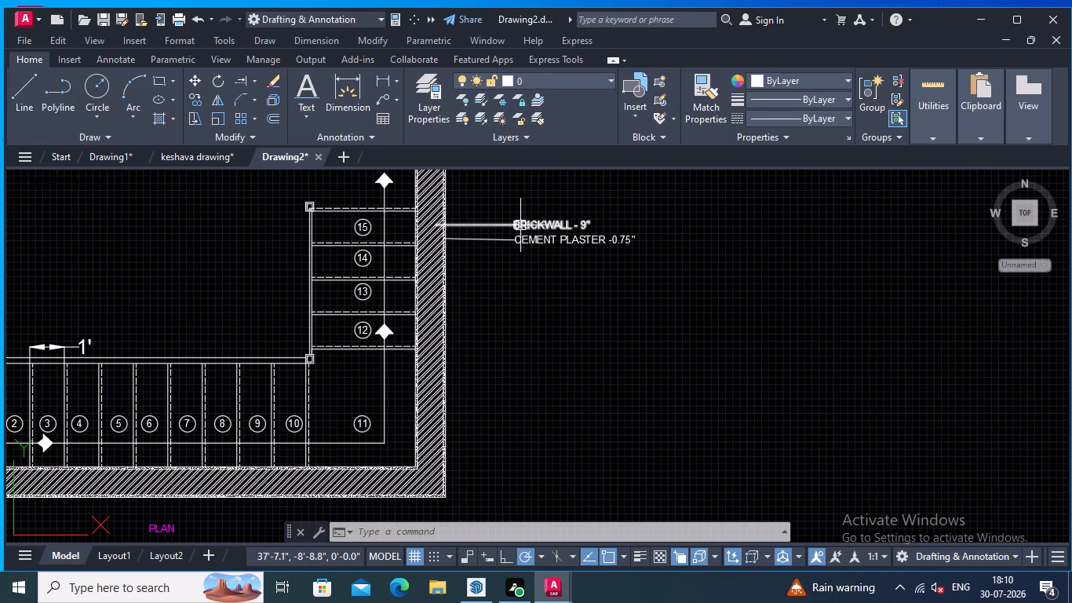
click(520, 225)
click(522, 239)
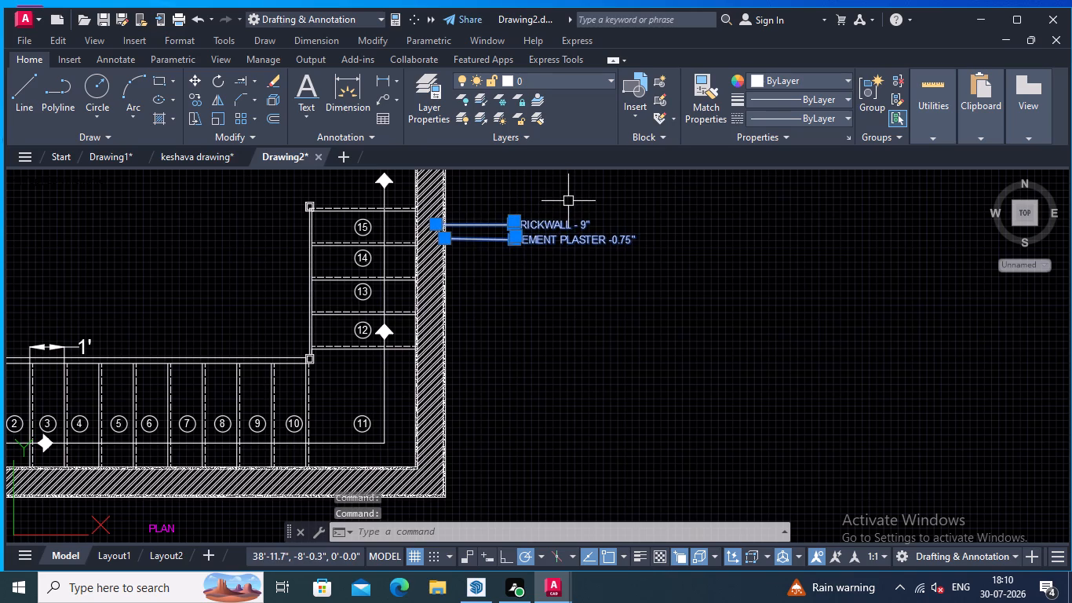
text(PR)
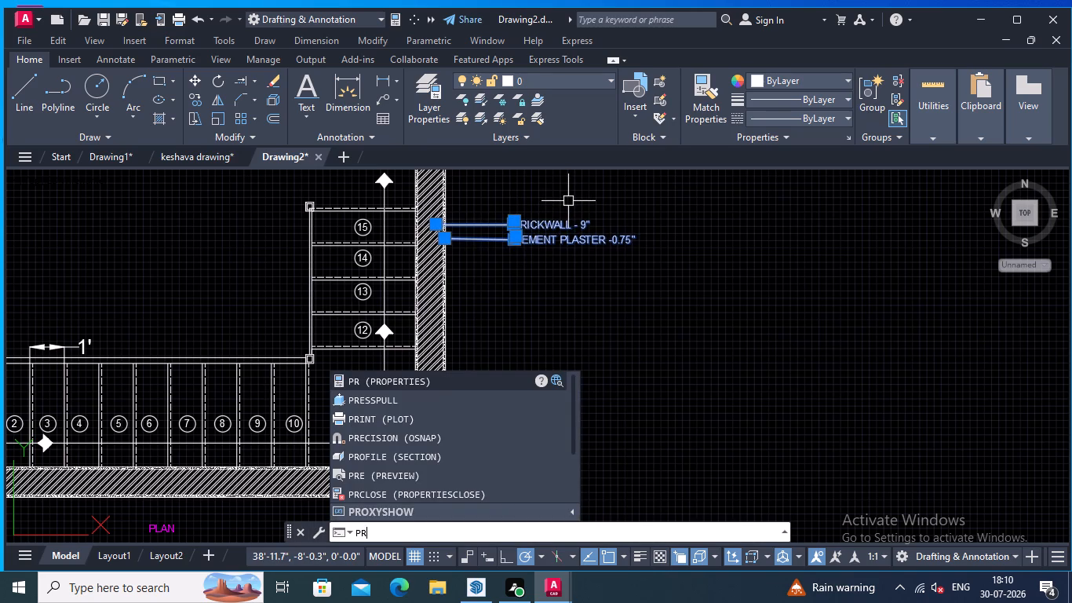
key(o)
key(Return)
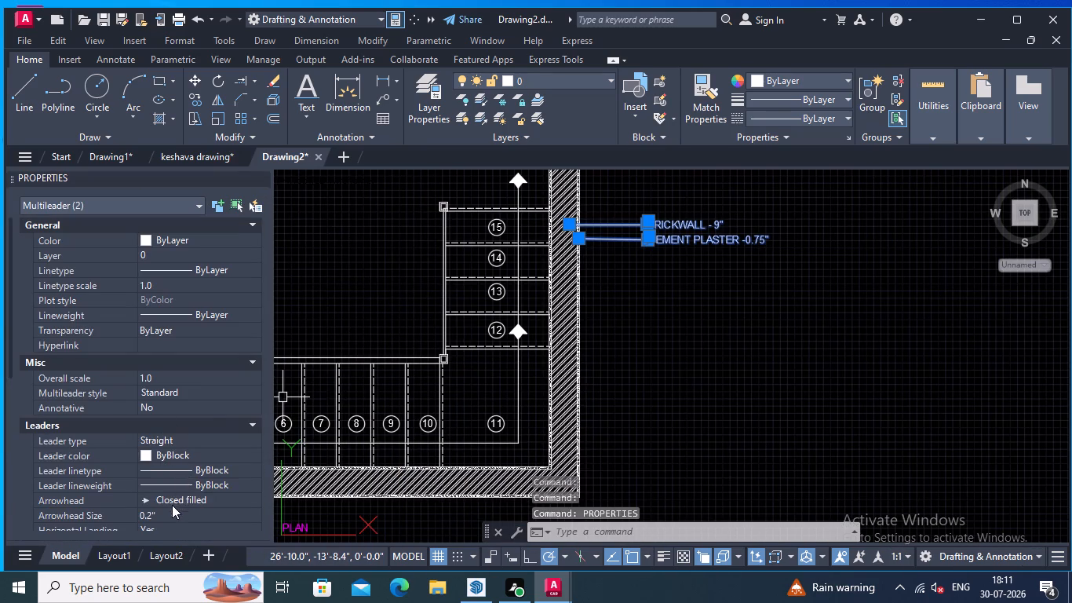
middle_drag(172, 505, 217, 488)
middle_drag(180, 491, 213, 387)
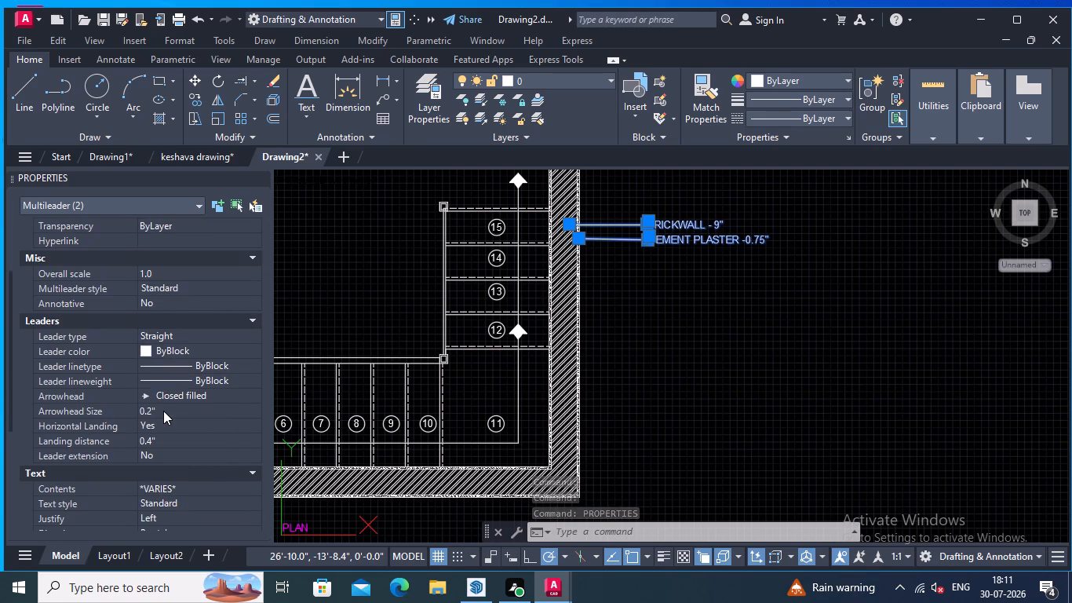
click(162, 406)
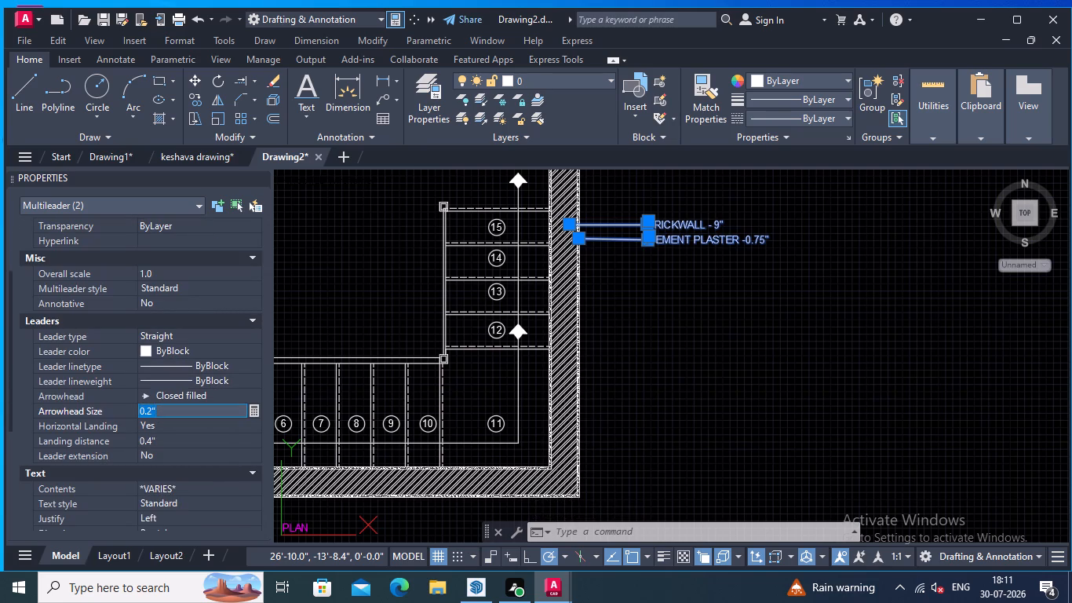
key(BackSpace)
key(5)
key(Return)
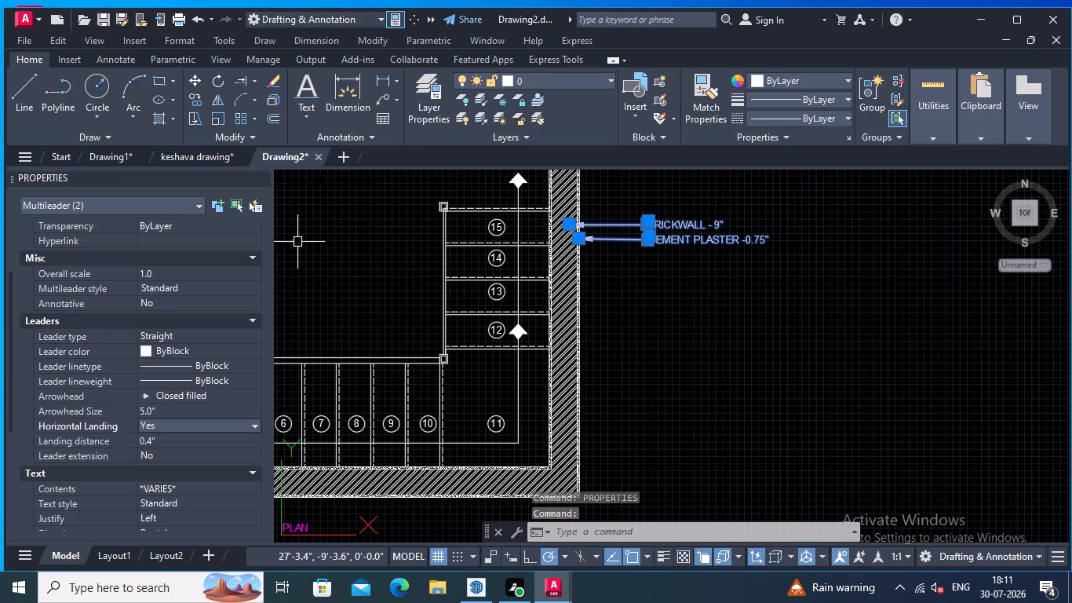
click(262, 173)
click(260, 175)
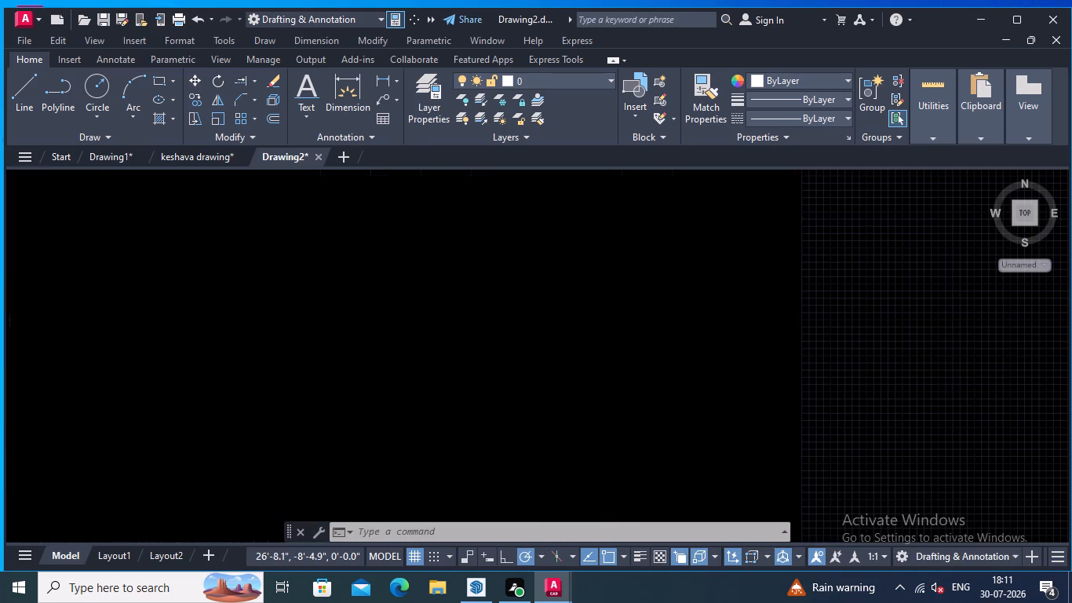
key(Escape)
Copy both wall leaders from the plan to the elevation's brick wall, placing the BRICKWALL - 9" arrow tip beside step 13.
middle_drag(455, 294, 500, 249)
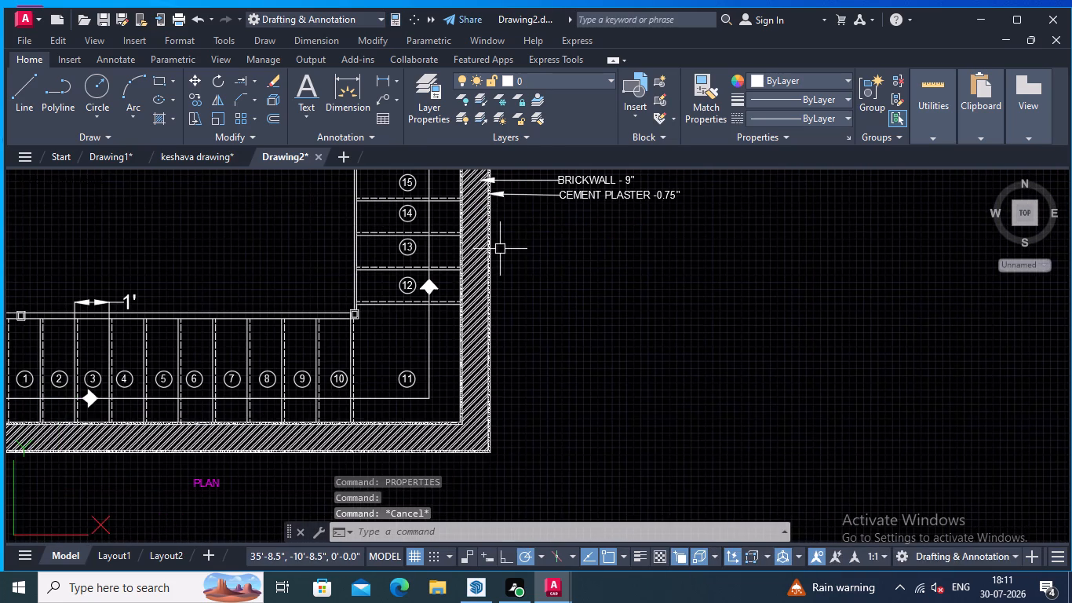
middle_drag(542, 282, 531, 342)
click(605, 321)
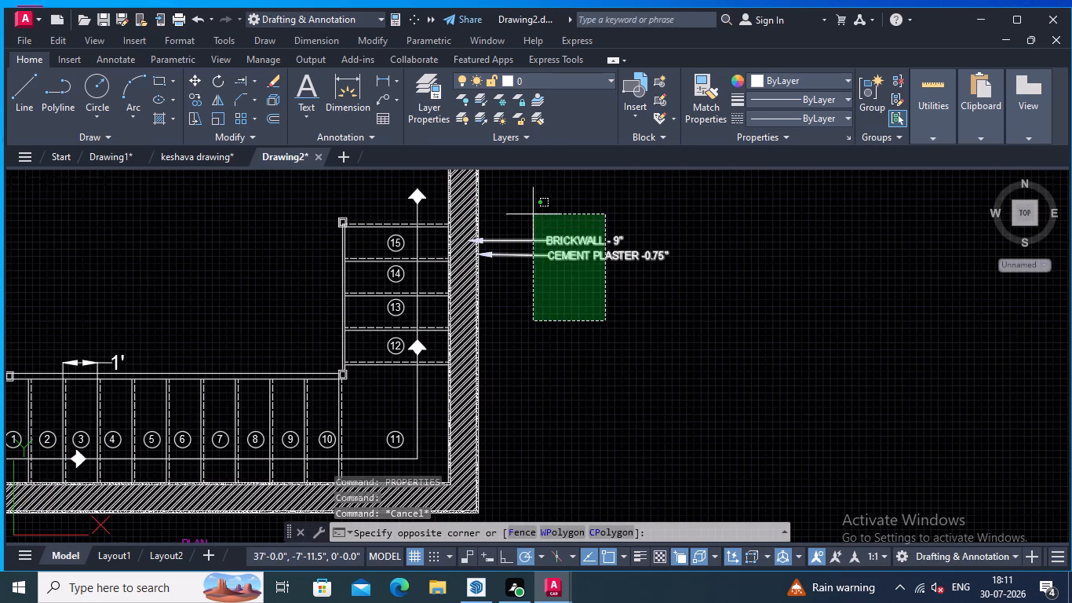
click(533, 214)
right_click(531, 216)
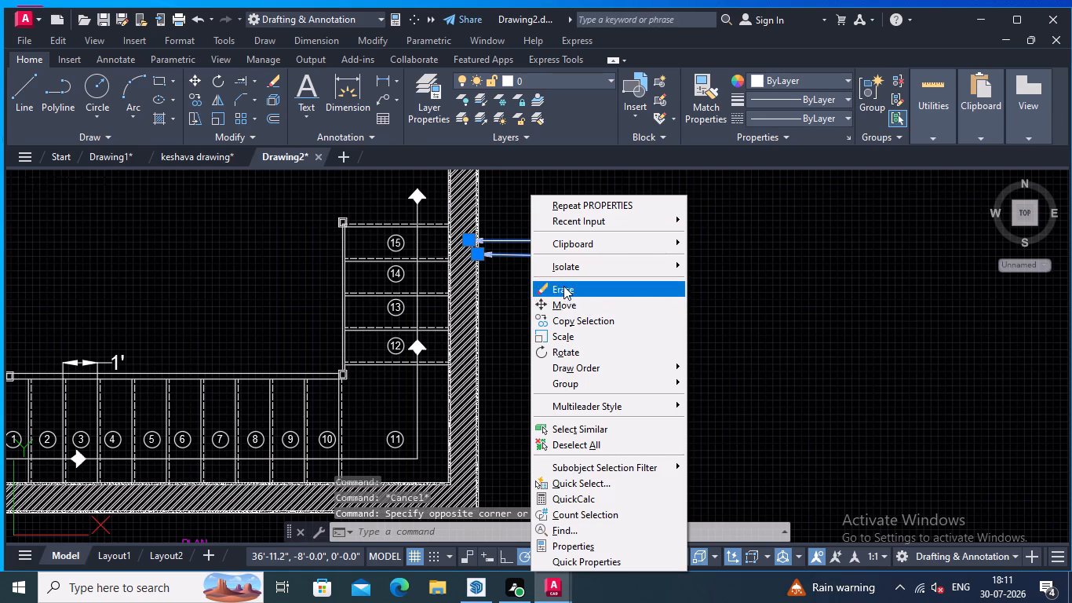
click(578, 313)
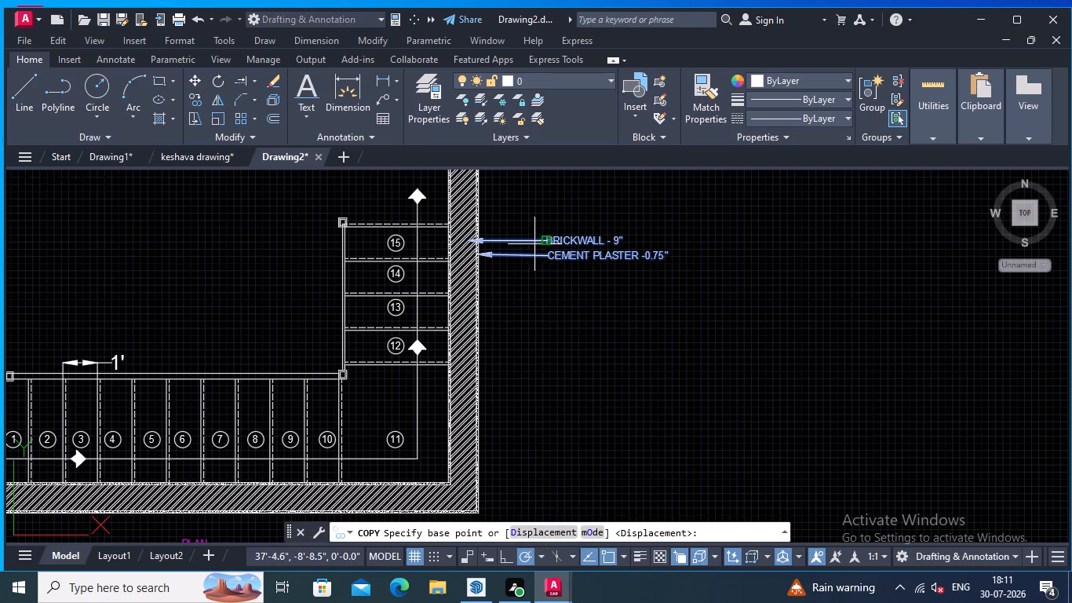
click(471, 240)
middle_drag(469, 332, 469, 331)
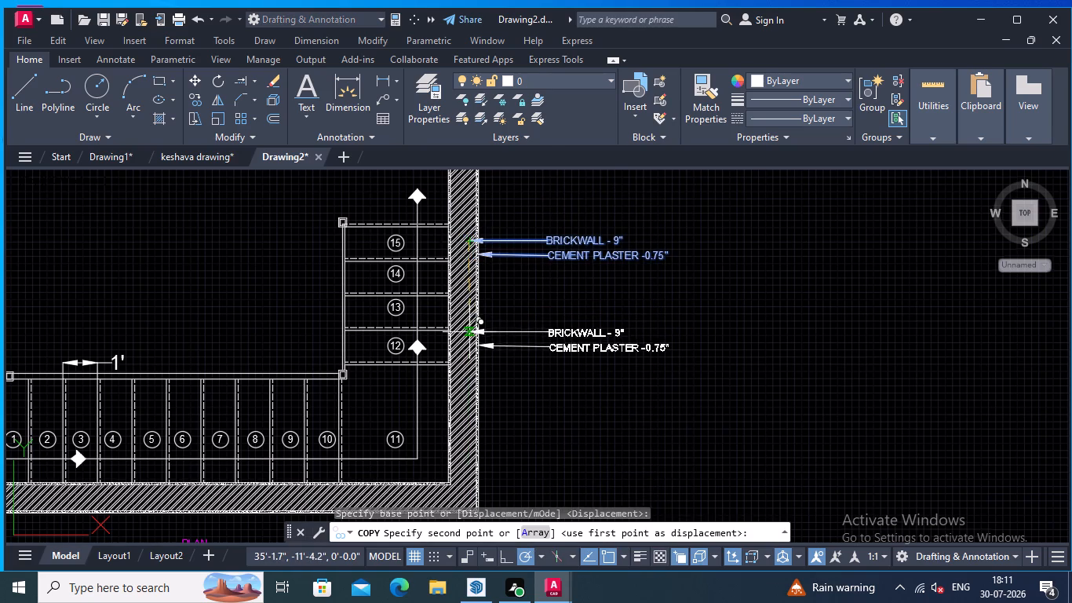
middle_drag(469, 331, 523, 206)
scroll(510, 425, down, 2)
middle_drag(506, 465, 549, 263)
scroll(546, 331, down, 1)
middle_drag(585, 406, 566, 320)
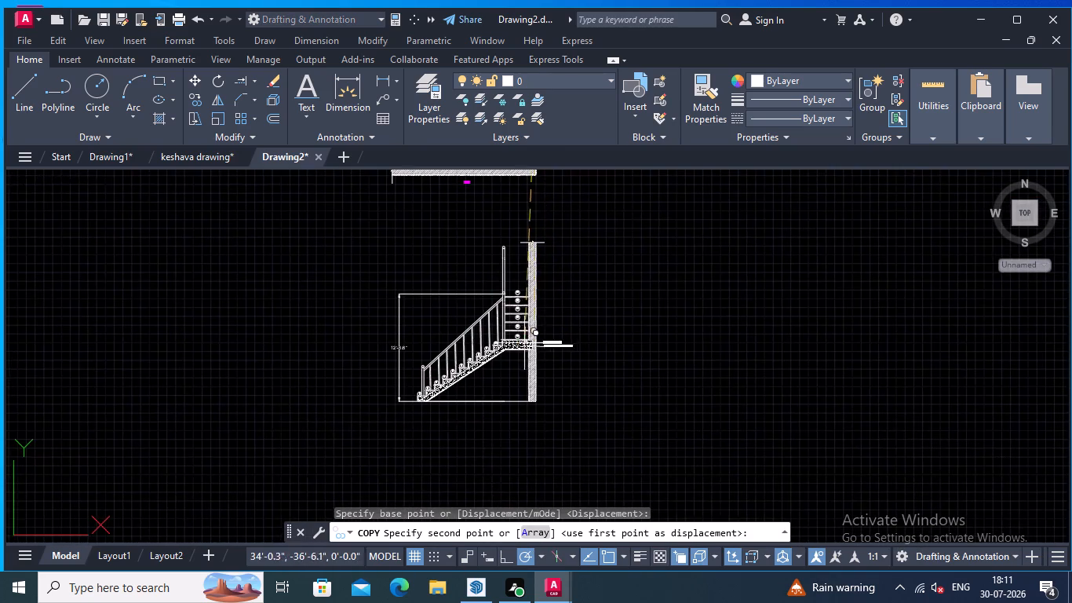
scroll(527, 331, up, 5)
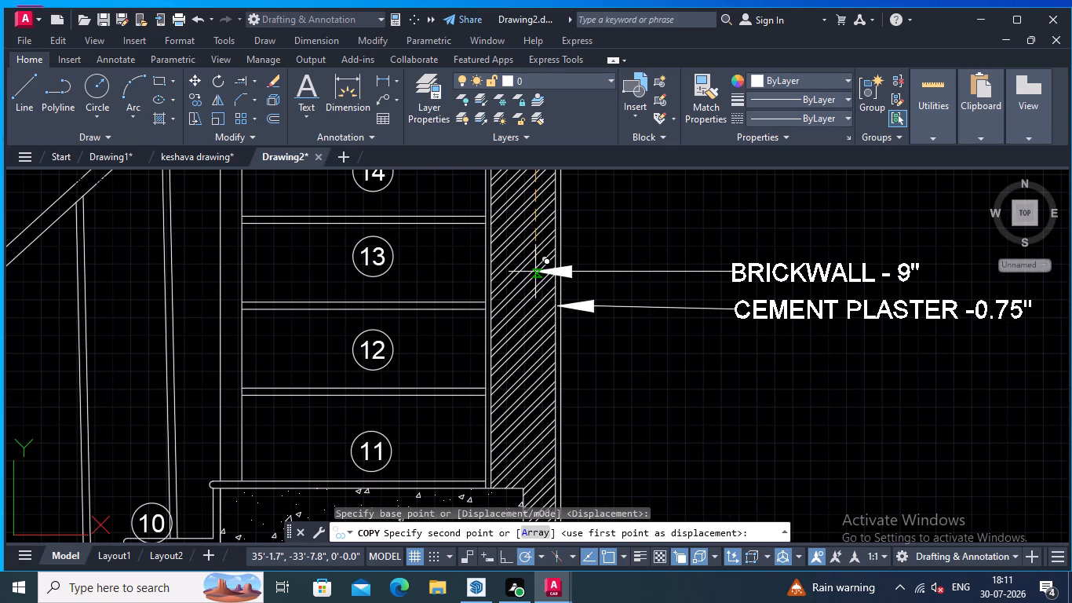
click(535, 272)
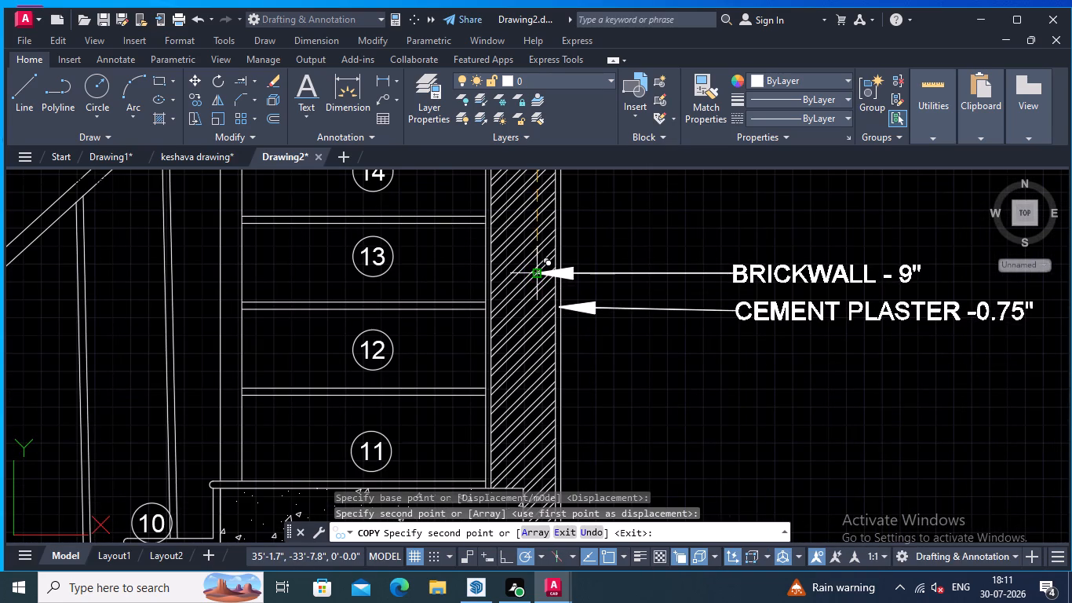
key(Return)
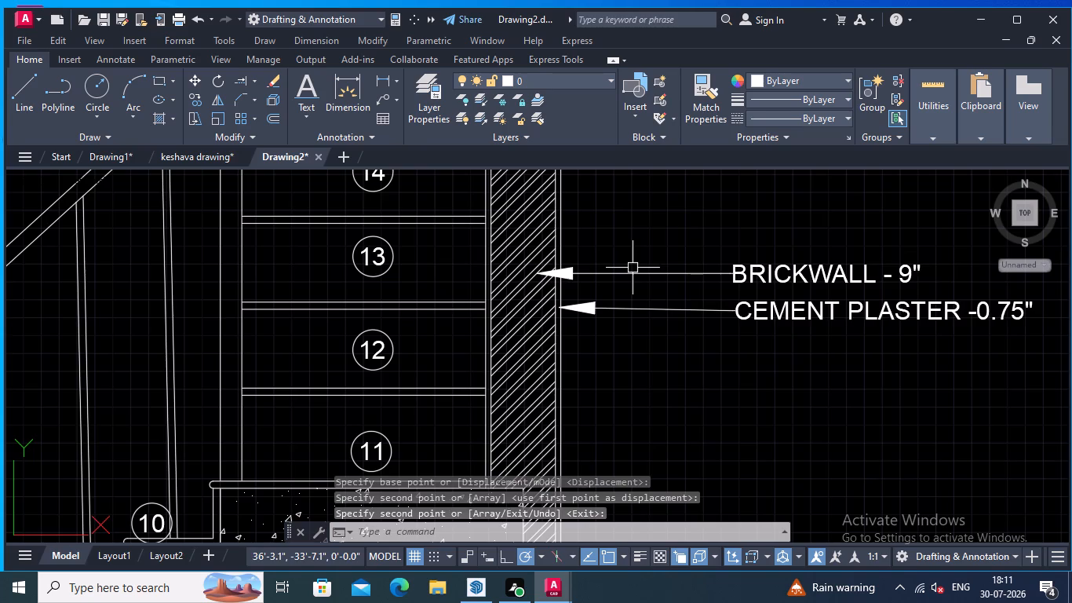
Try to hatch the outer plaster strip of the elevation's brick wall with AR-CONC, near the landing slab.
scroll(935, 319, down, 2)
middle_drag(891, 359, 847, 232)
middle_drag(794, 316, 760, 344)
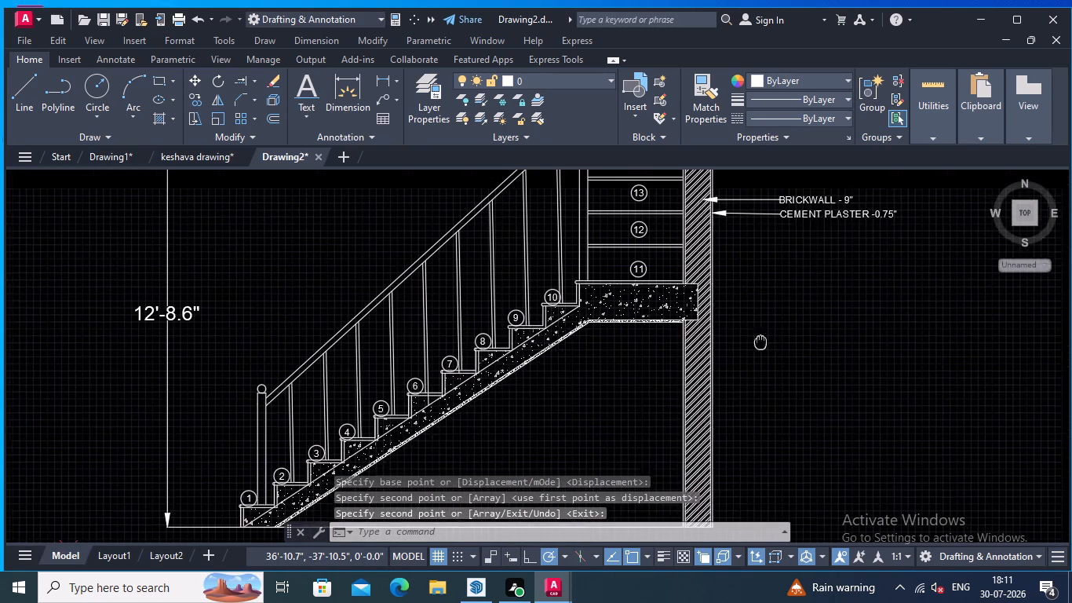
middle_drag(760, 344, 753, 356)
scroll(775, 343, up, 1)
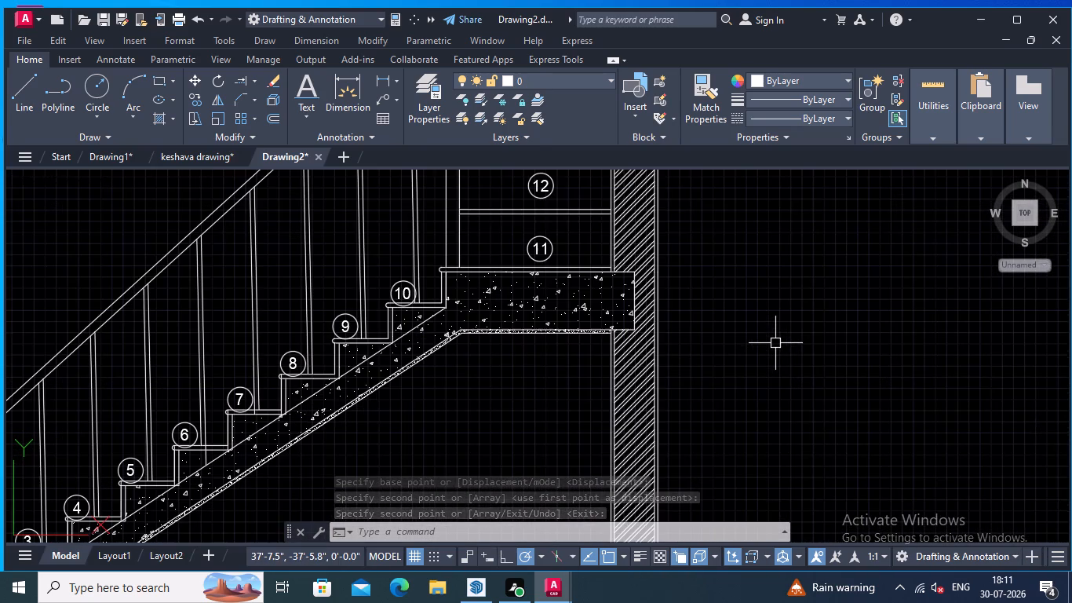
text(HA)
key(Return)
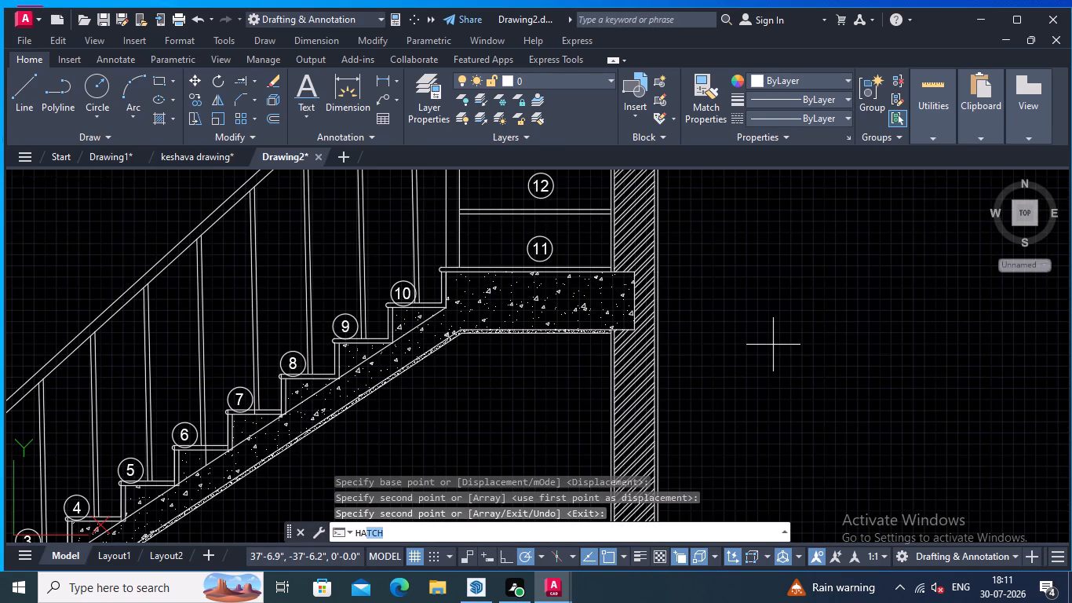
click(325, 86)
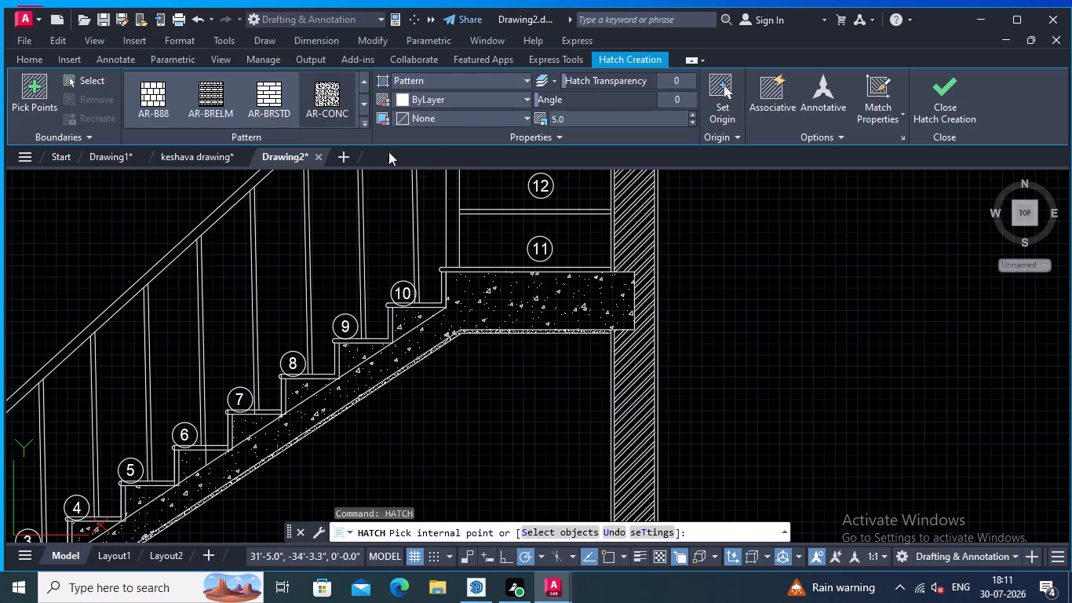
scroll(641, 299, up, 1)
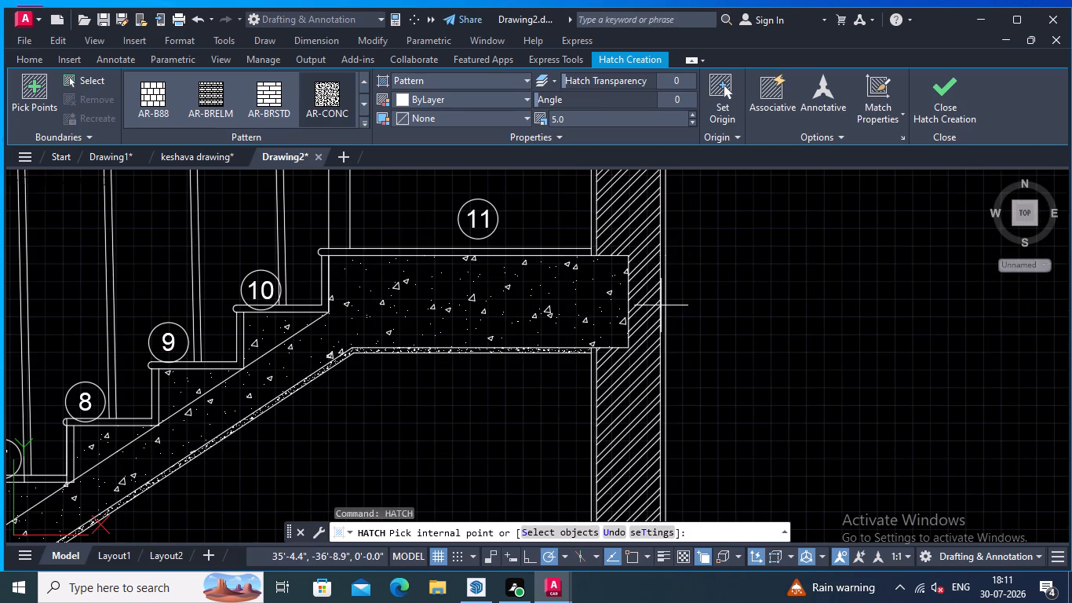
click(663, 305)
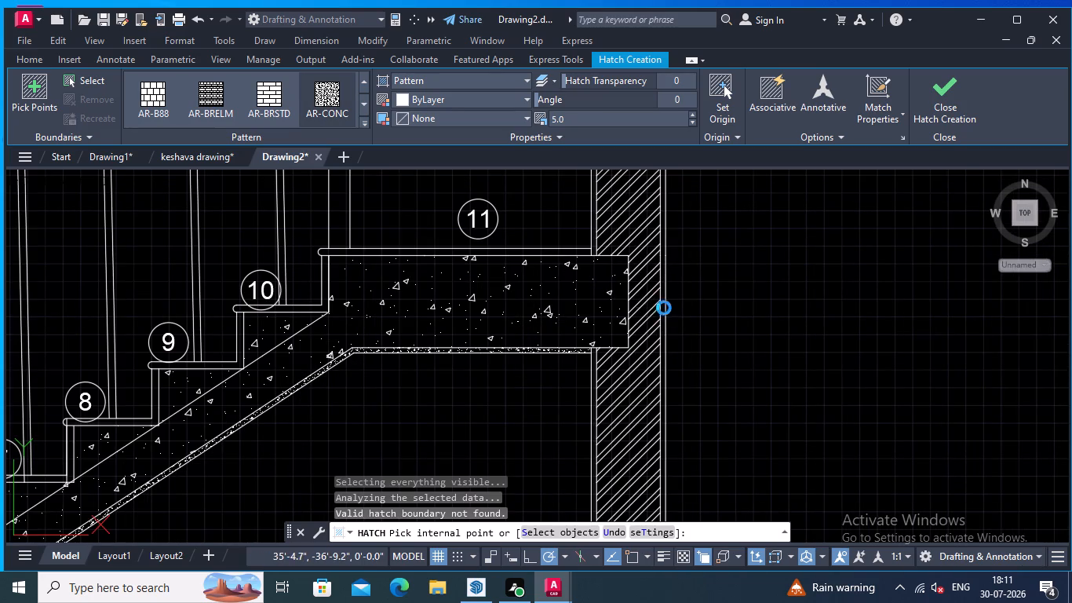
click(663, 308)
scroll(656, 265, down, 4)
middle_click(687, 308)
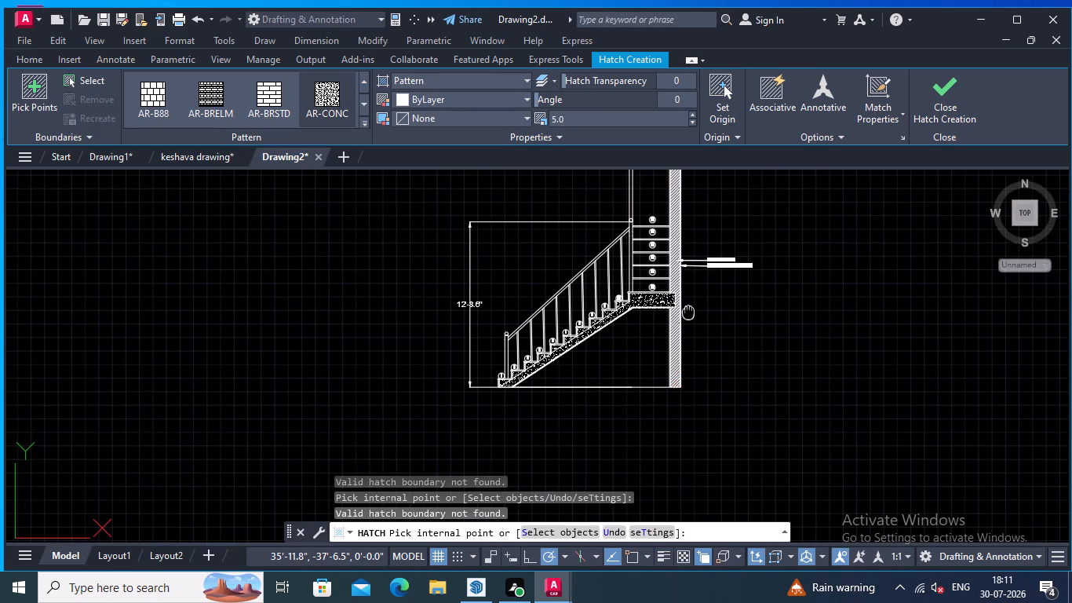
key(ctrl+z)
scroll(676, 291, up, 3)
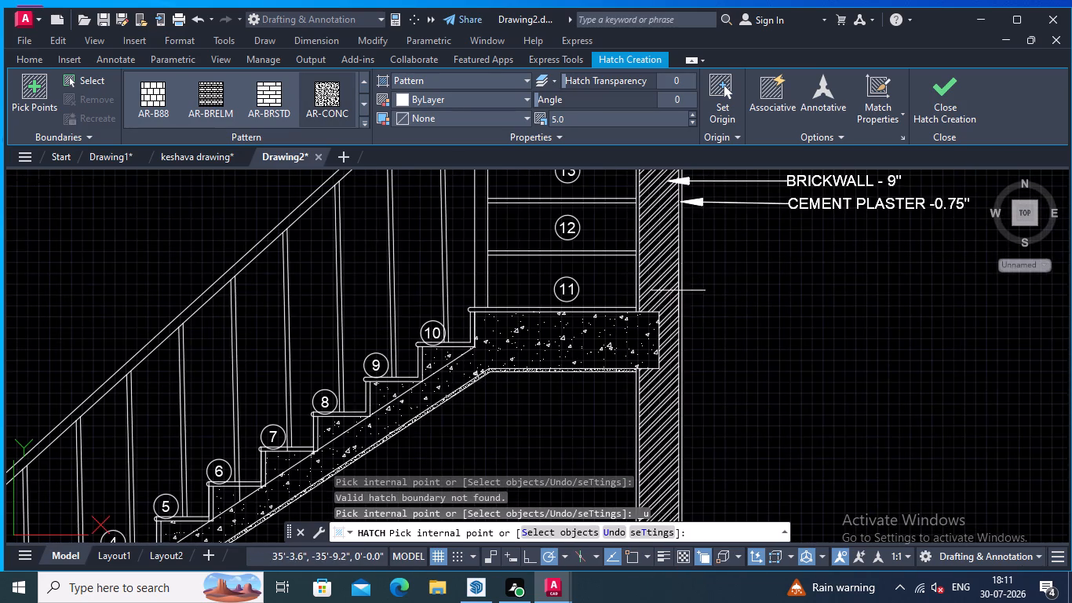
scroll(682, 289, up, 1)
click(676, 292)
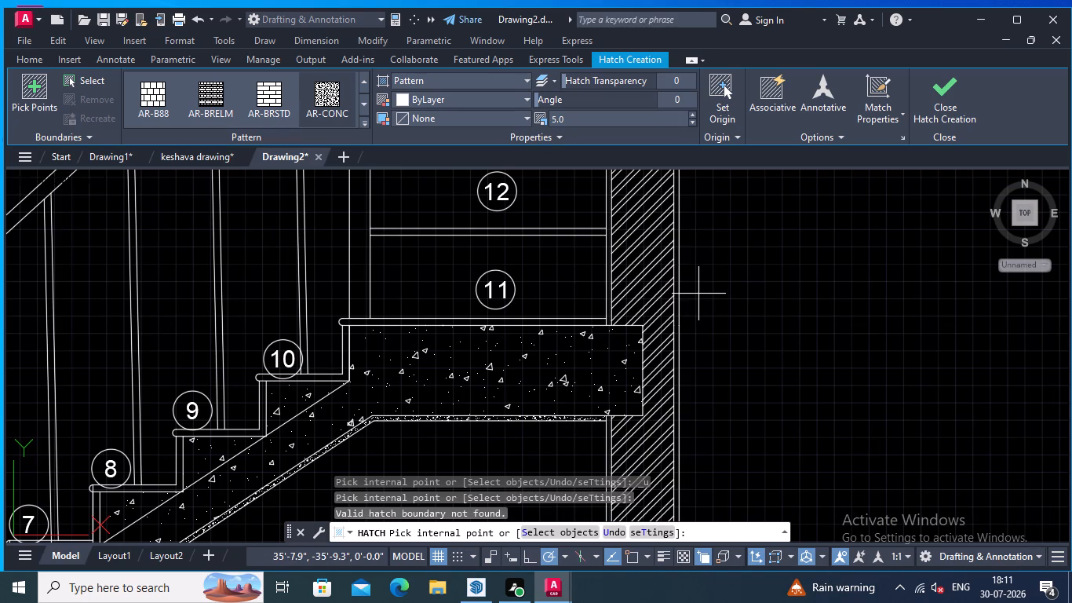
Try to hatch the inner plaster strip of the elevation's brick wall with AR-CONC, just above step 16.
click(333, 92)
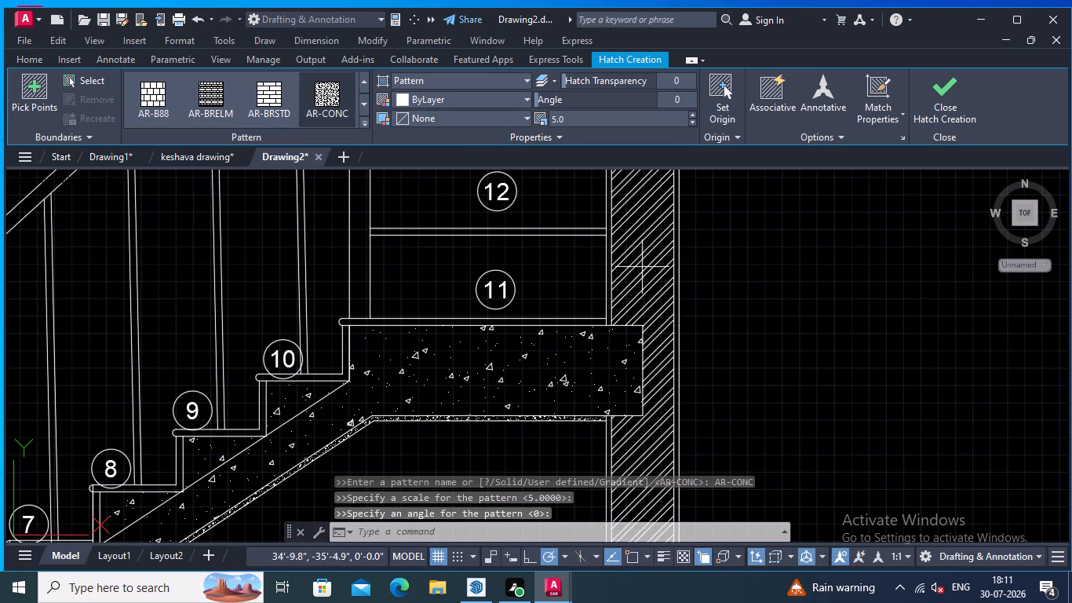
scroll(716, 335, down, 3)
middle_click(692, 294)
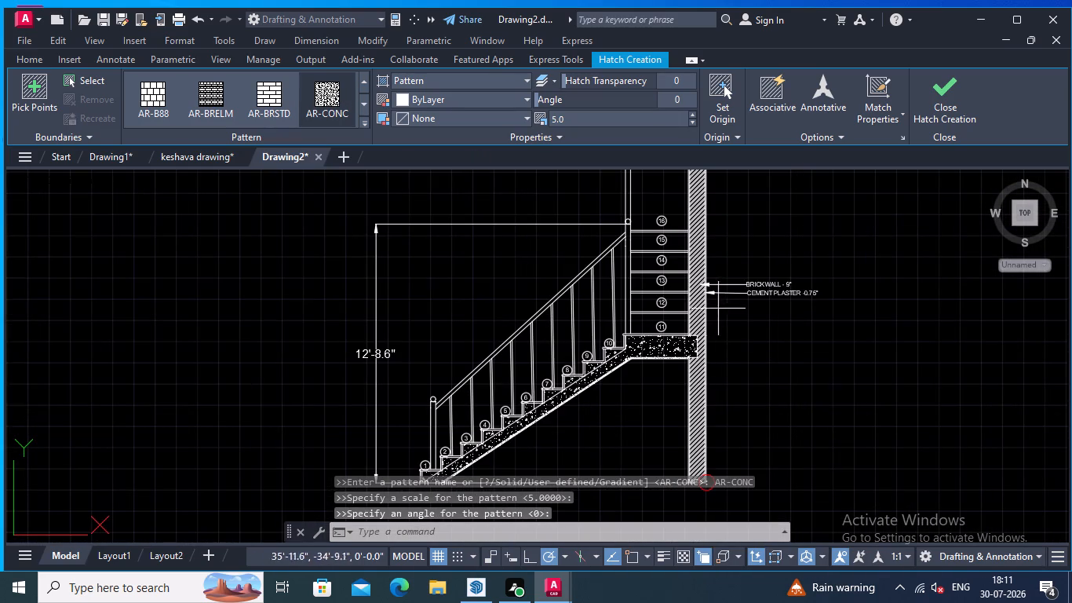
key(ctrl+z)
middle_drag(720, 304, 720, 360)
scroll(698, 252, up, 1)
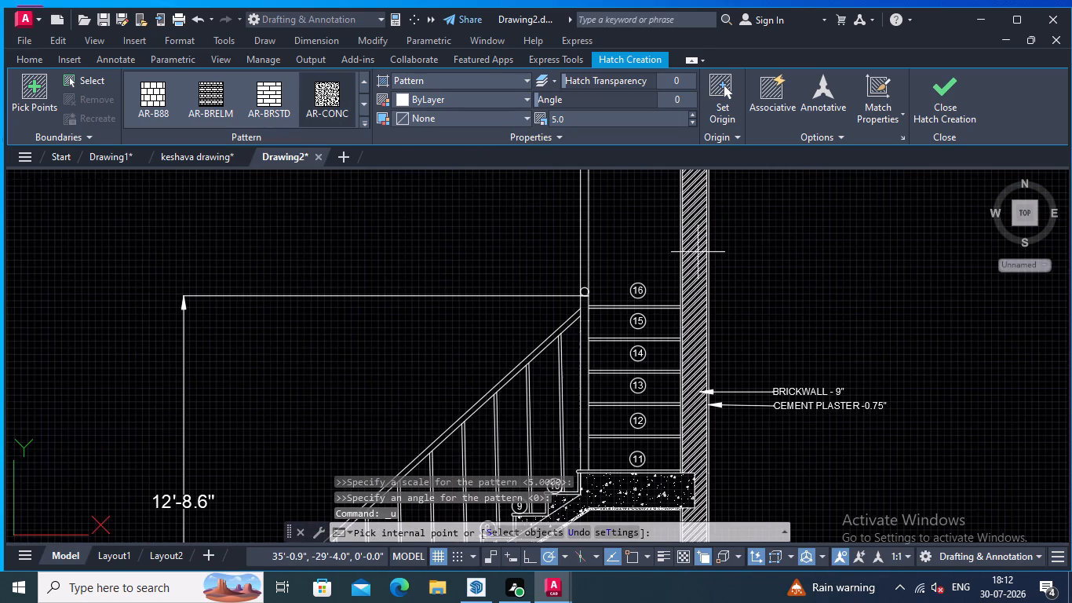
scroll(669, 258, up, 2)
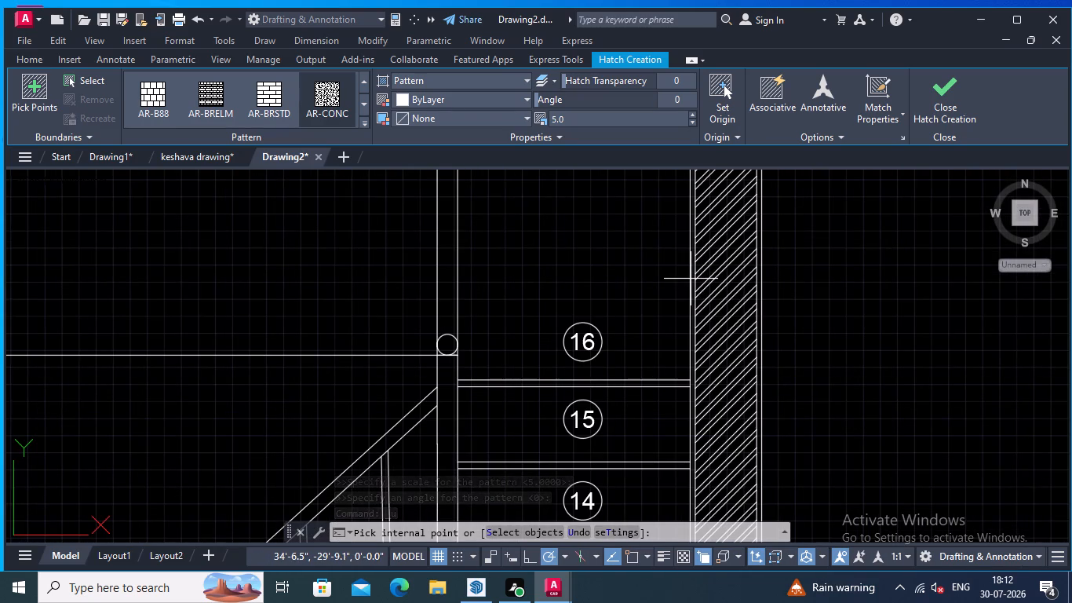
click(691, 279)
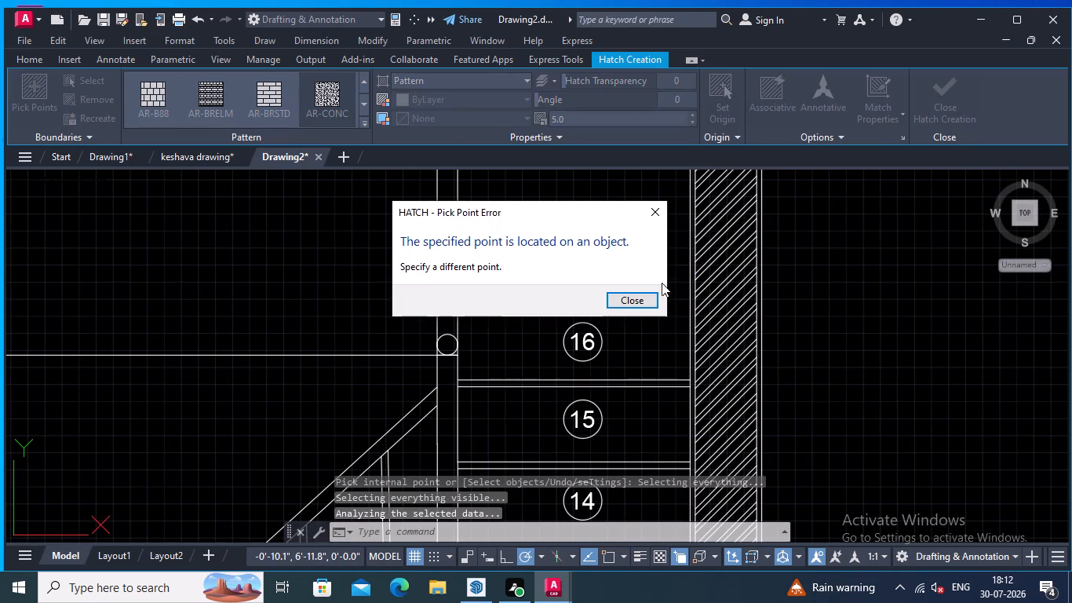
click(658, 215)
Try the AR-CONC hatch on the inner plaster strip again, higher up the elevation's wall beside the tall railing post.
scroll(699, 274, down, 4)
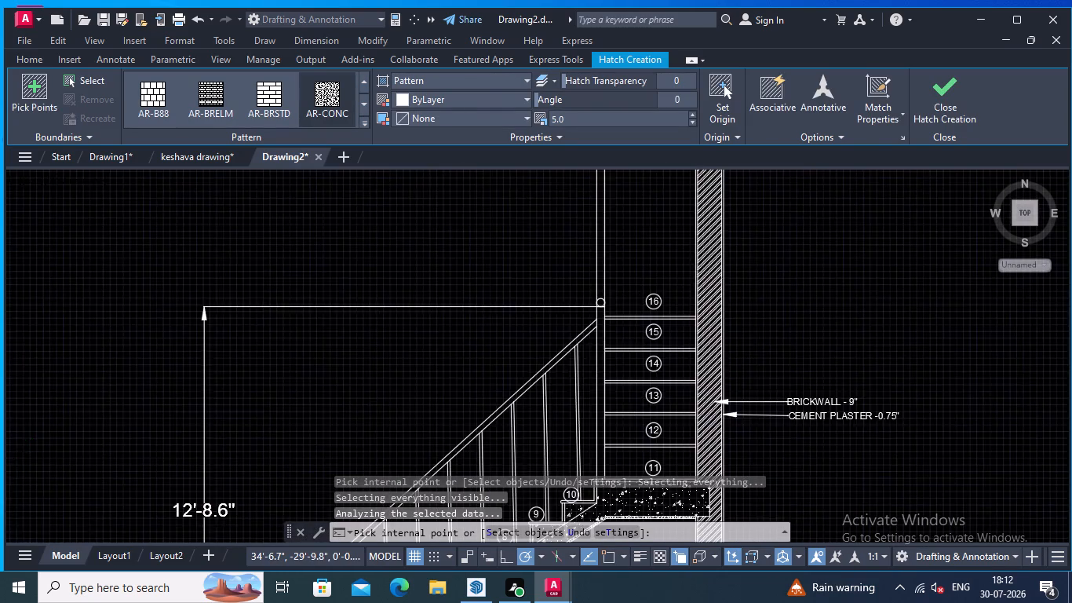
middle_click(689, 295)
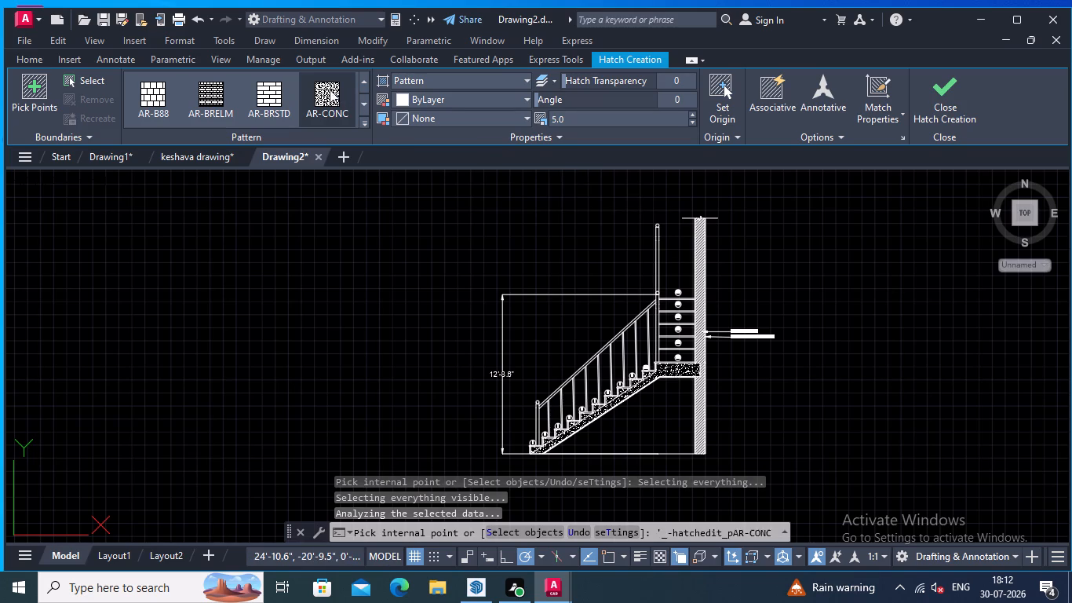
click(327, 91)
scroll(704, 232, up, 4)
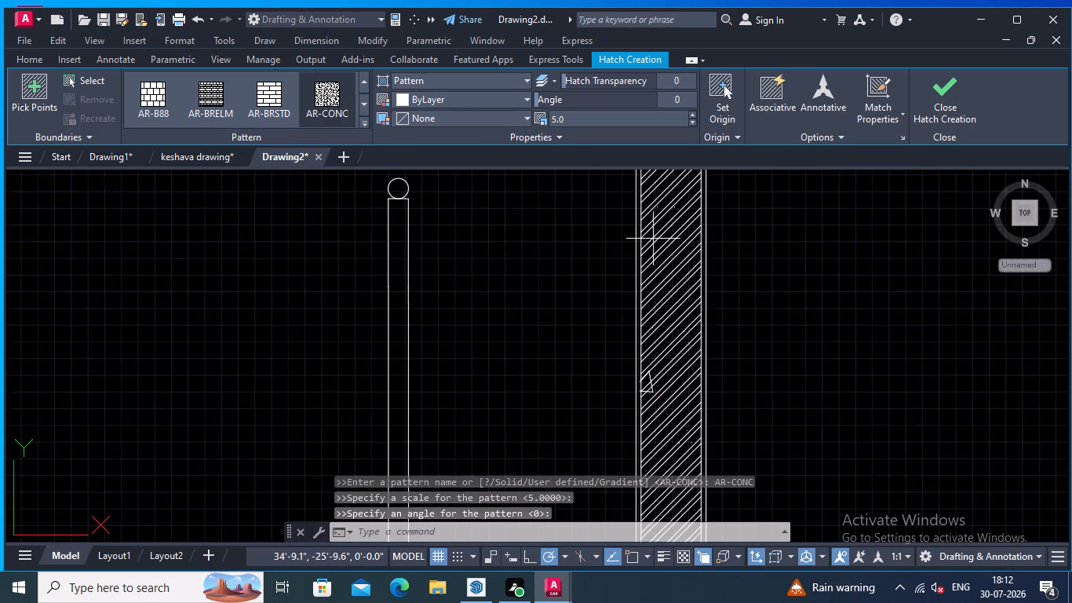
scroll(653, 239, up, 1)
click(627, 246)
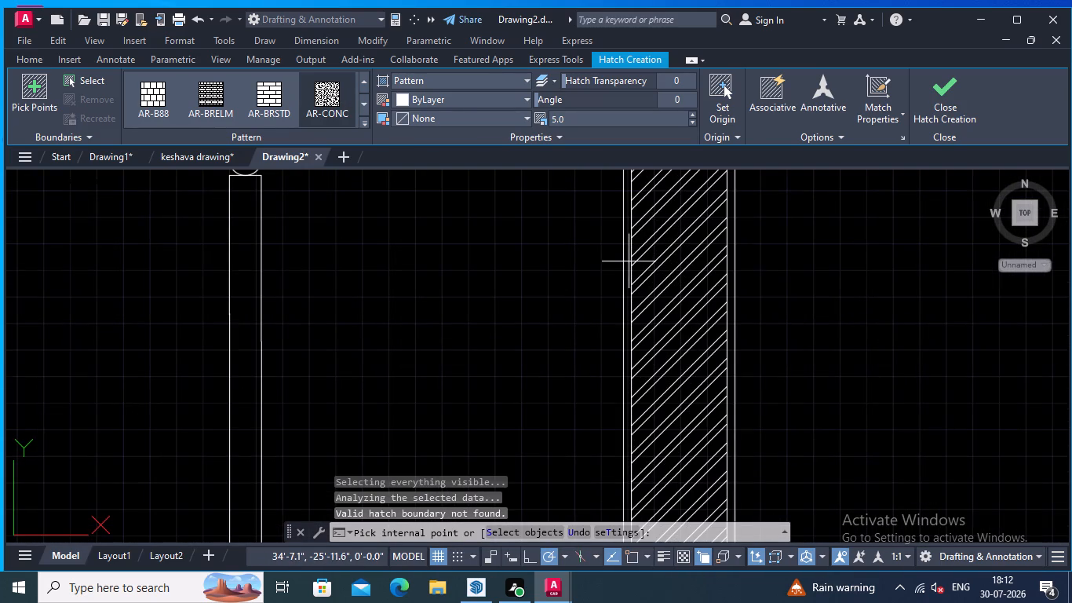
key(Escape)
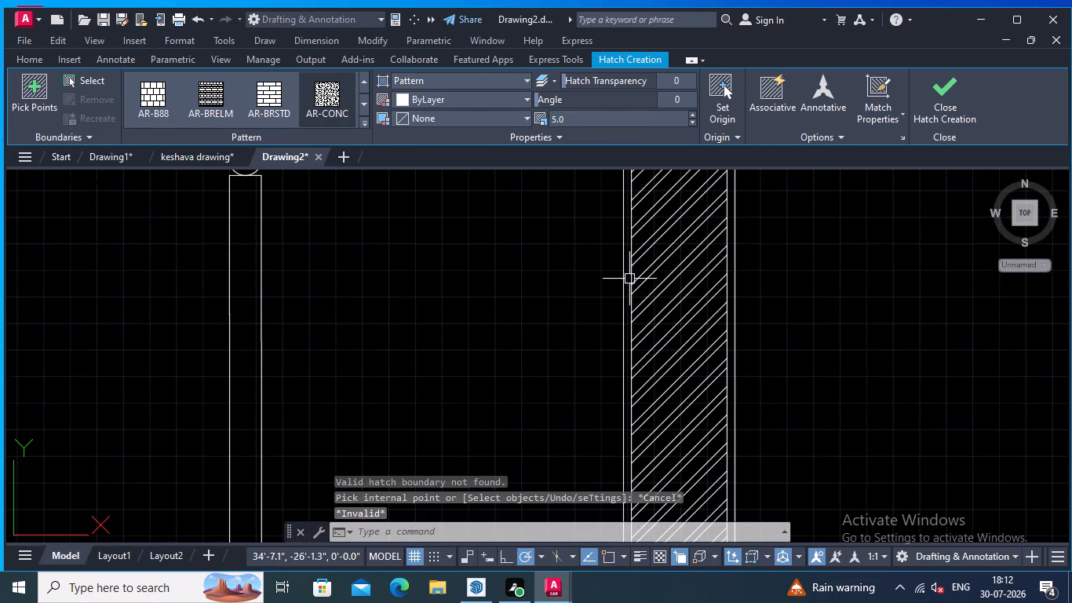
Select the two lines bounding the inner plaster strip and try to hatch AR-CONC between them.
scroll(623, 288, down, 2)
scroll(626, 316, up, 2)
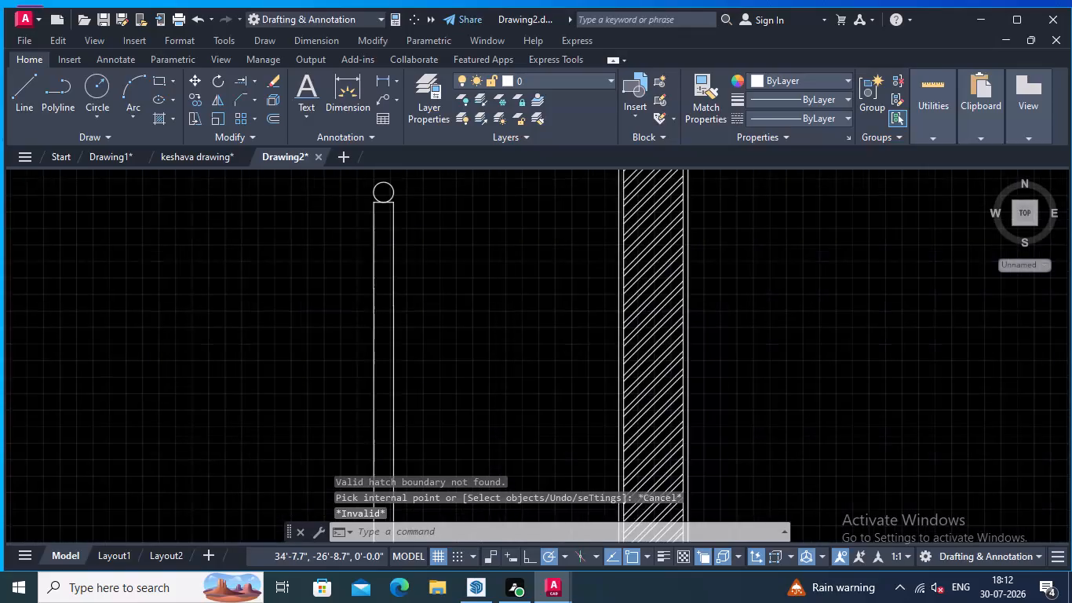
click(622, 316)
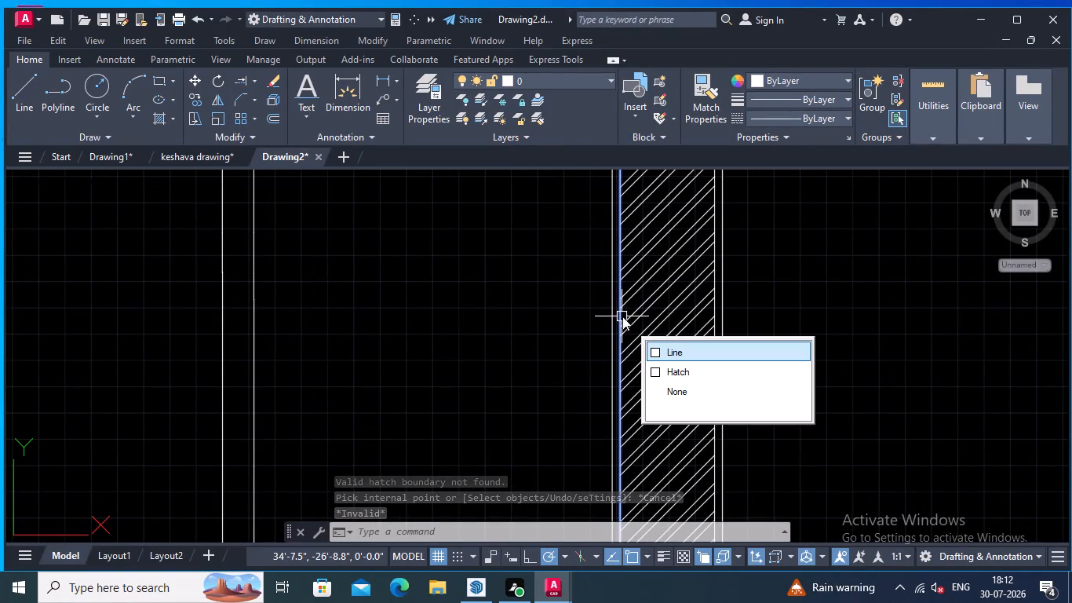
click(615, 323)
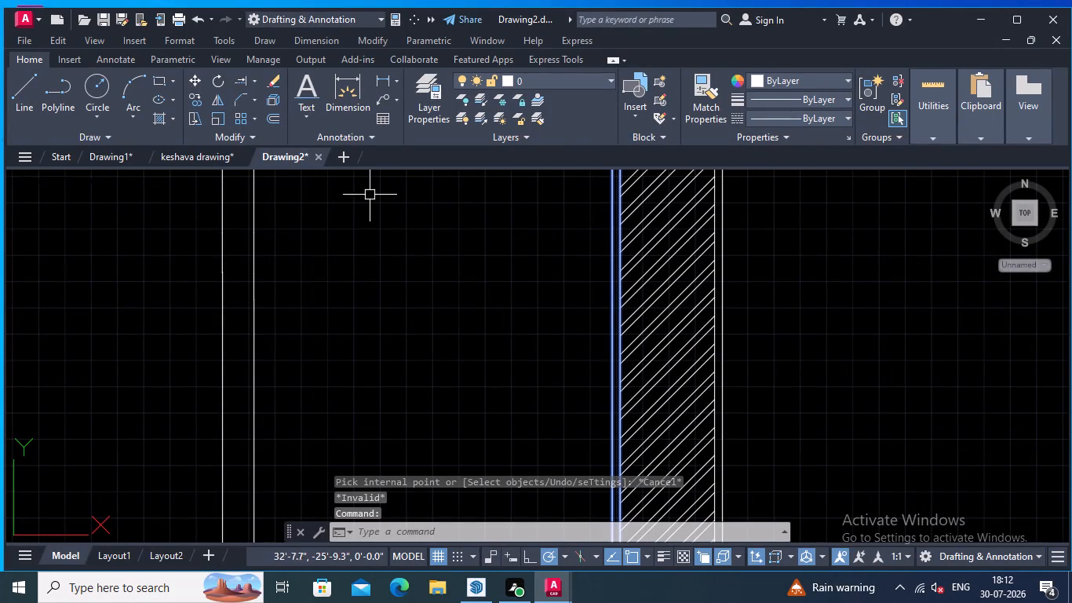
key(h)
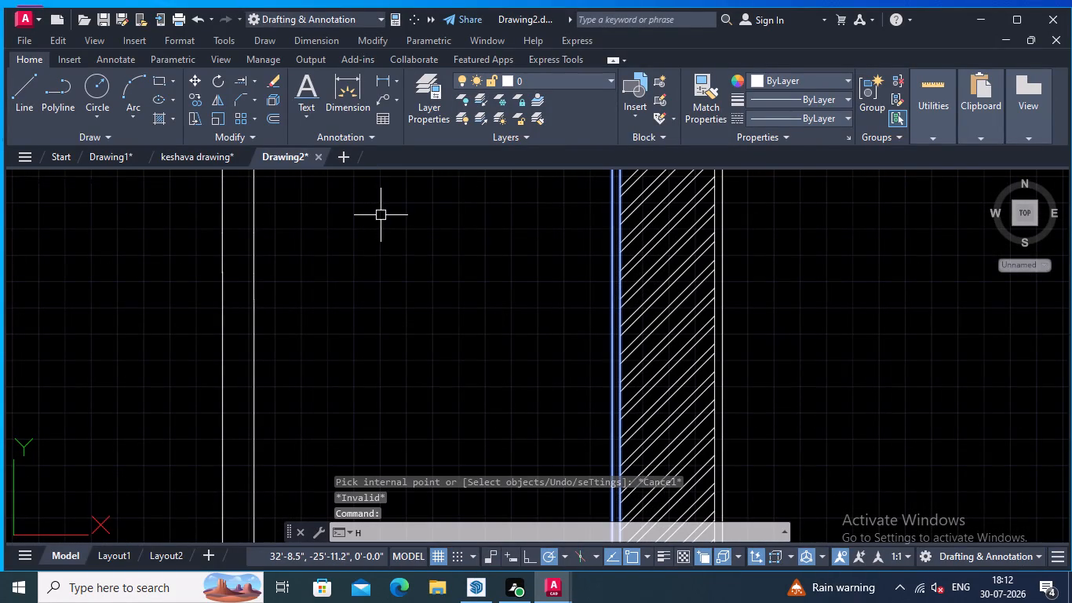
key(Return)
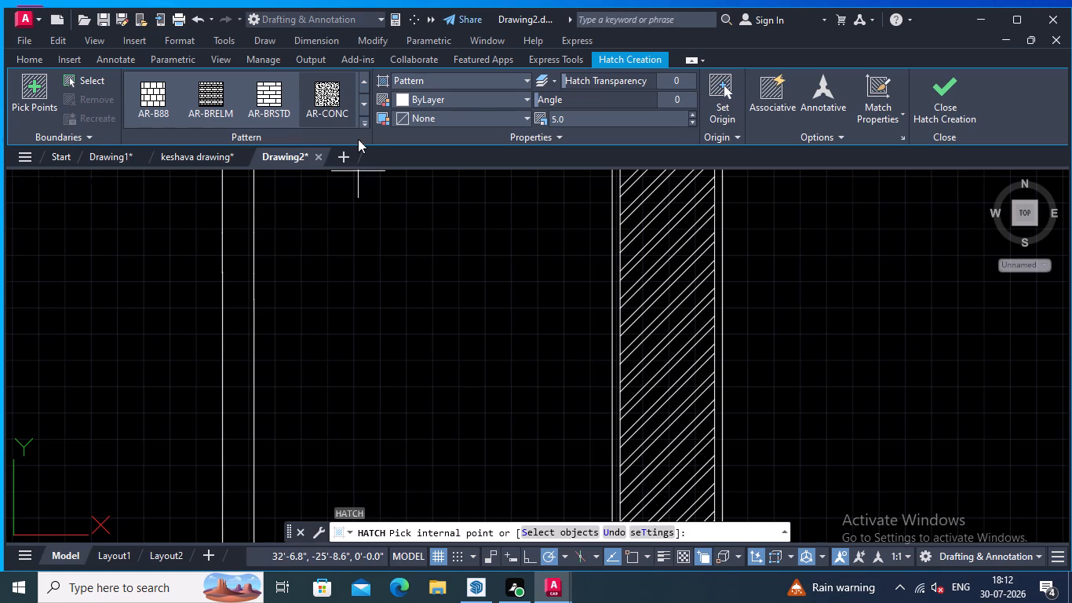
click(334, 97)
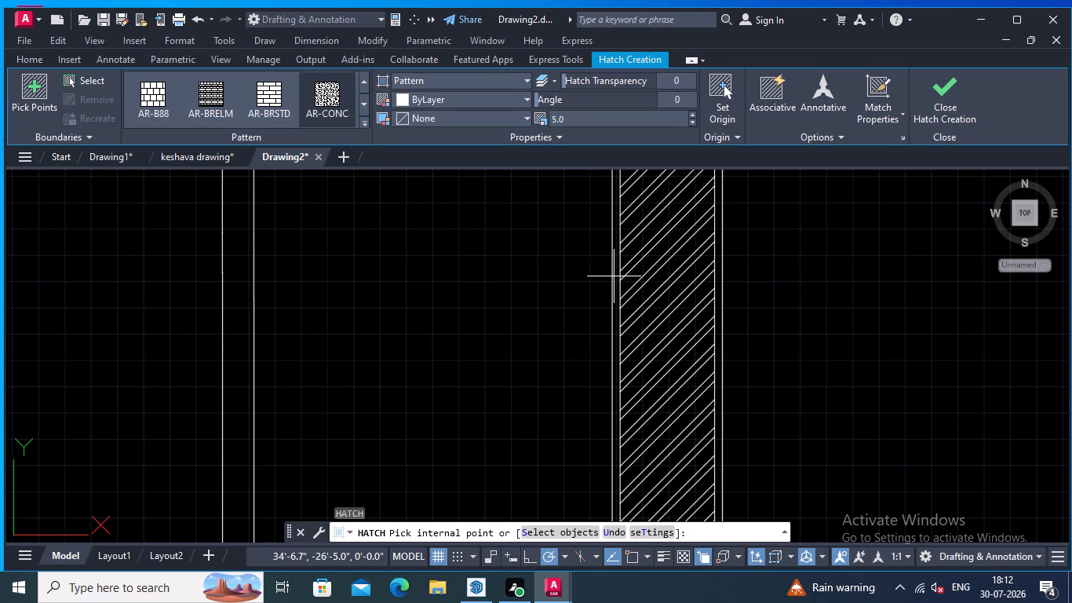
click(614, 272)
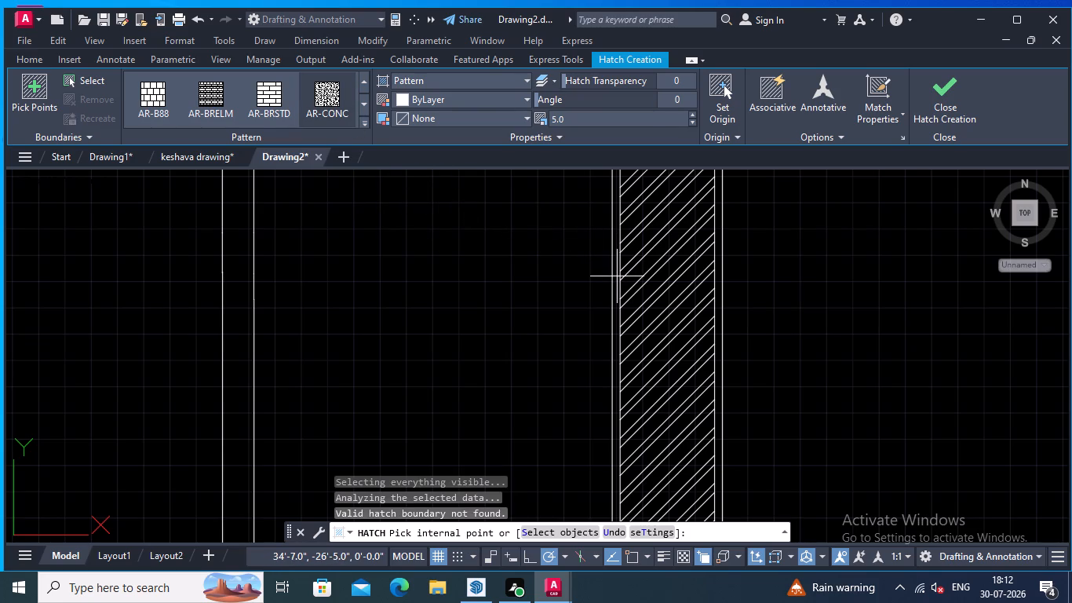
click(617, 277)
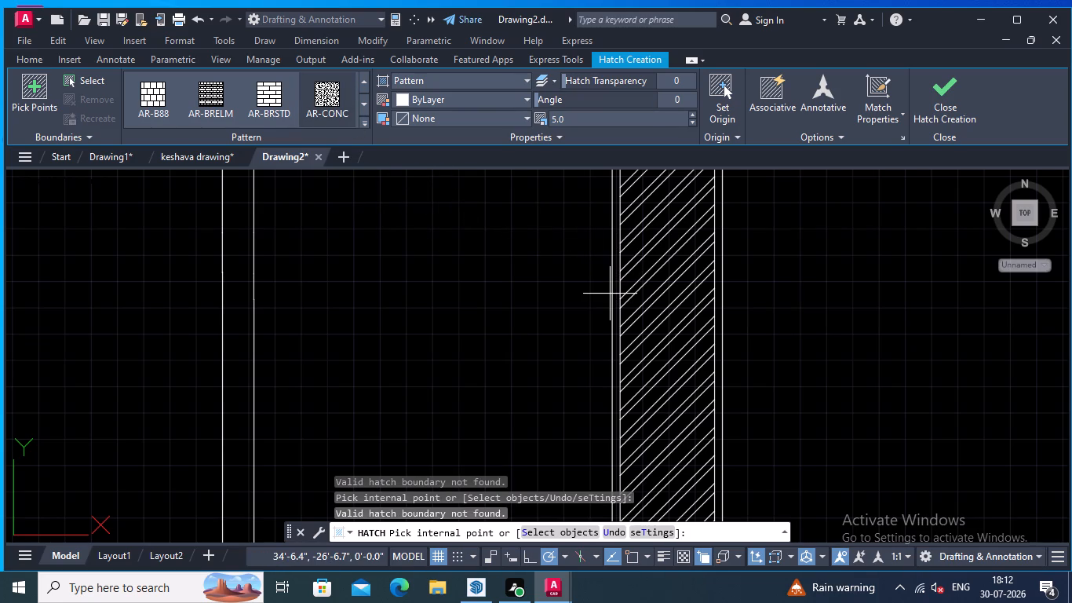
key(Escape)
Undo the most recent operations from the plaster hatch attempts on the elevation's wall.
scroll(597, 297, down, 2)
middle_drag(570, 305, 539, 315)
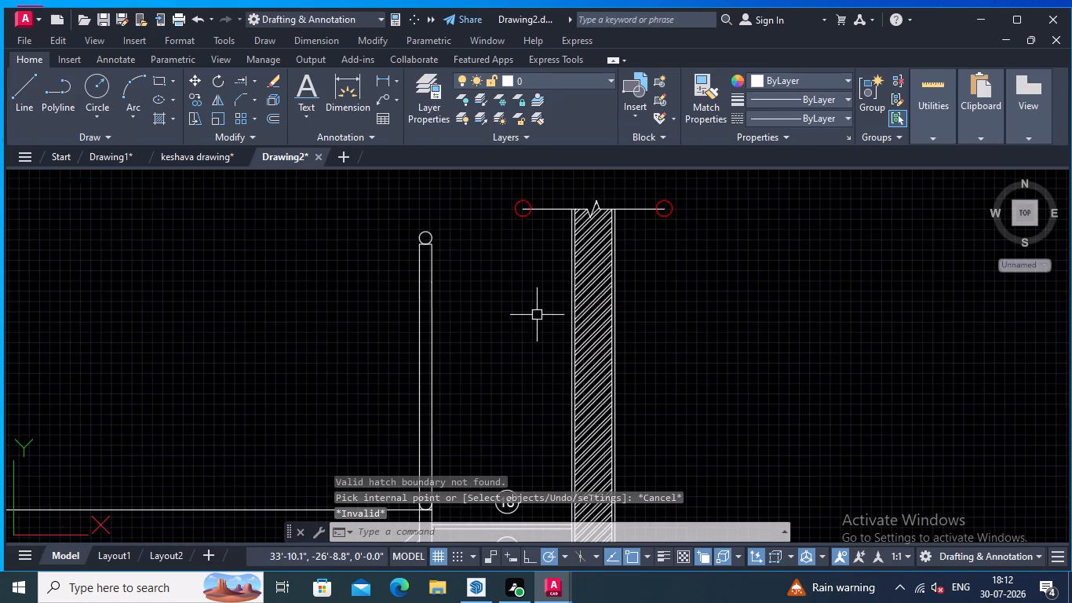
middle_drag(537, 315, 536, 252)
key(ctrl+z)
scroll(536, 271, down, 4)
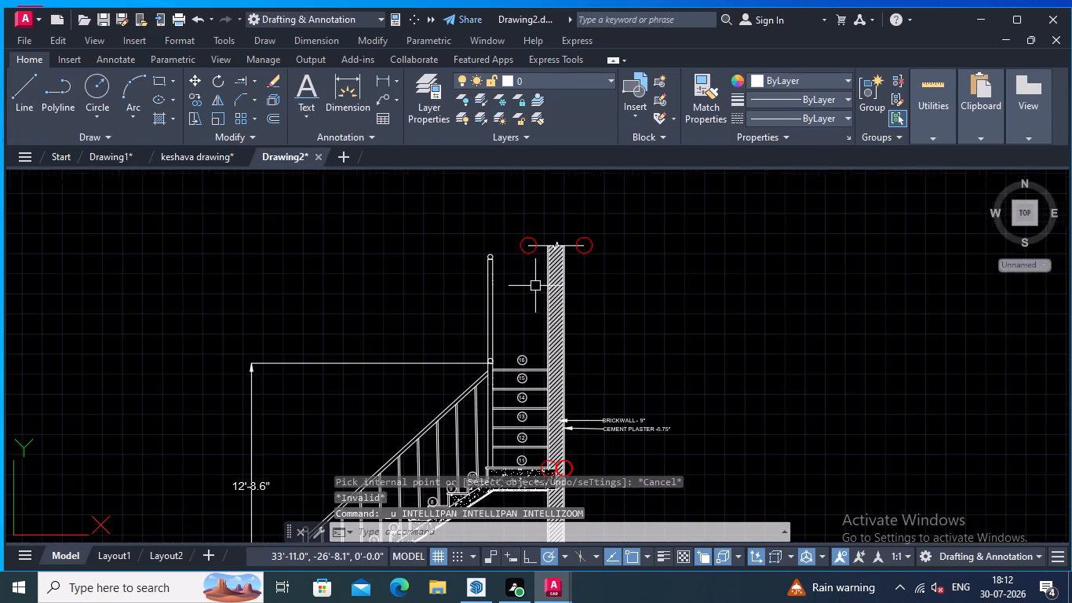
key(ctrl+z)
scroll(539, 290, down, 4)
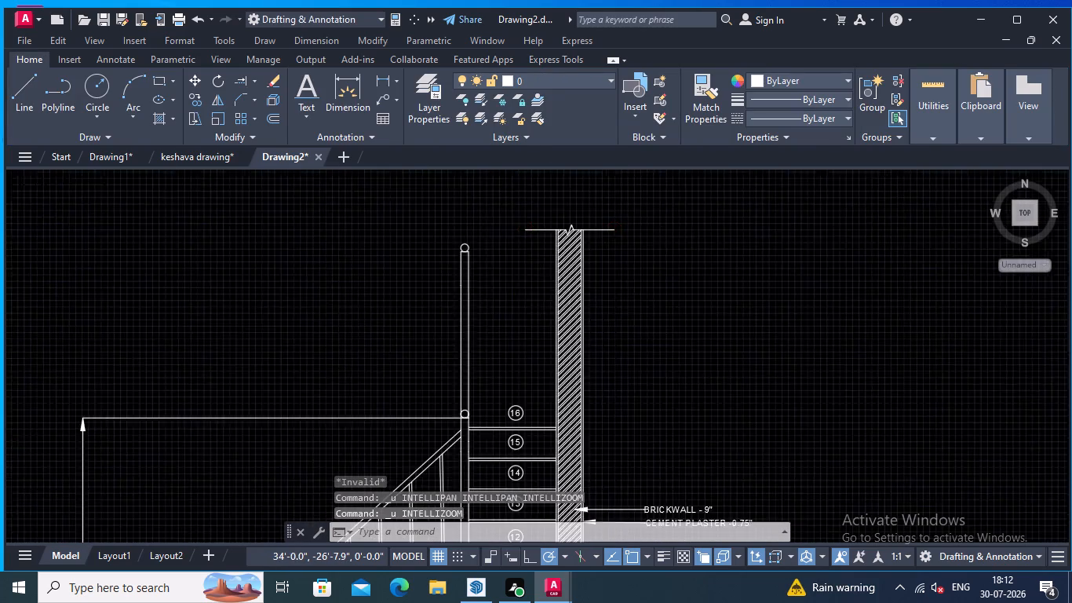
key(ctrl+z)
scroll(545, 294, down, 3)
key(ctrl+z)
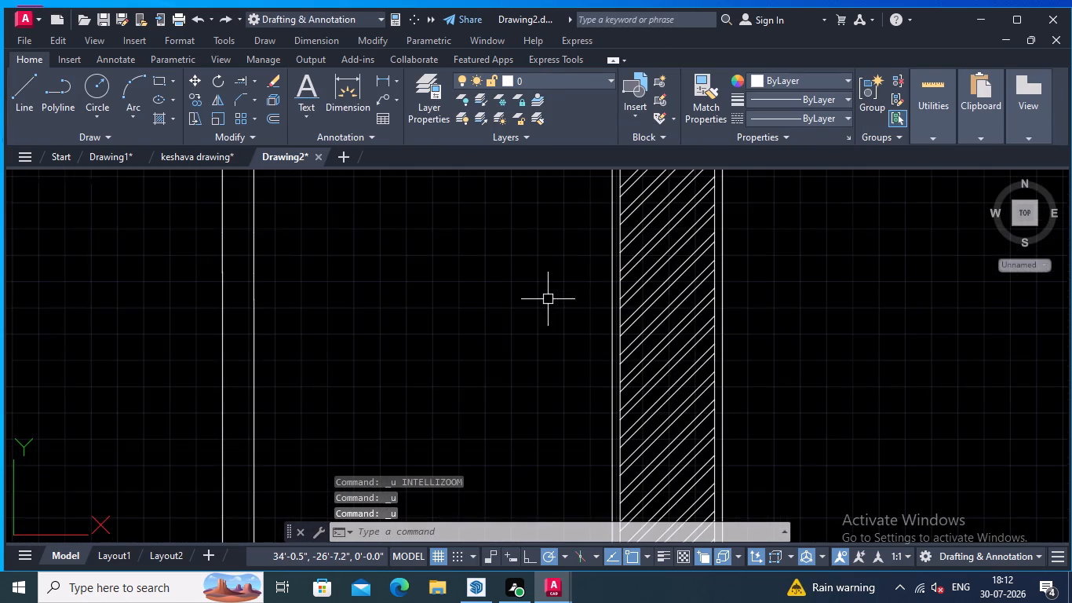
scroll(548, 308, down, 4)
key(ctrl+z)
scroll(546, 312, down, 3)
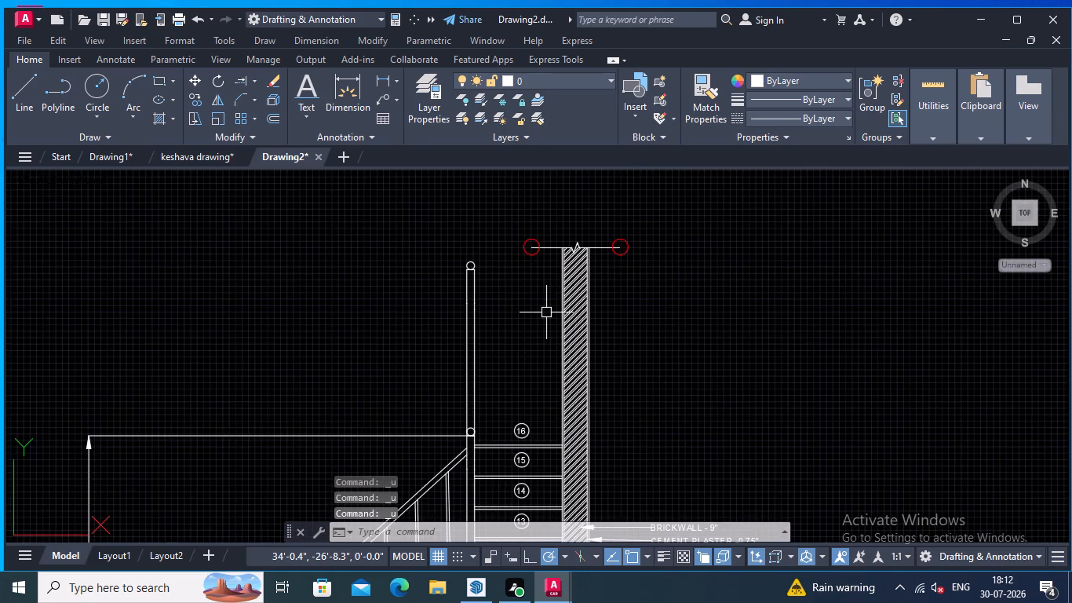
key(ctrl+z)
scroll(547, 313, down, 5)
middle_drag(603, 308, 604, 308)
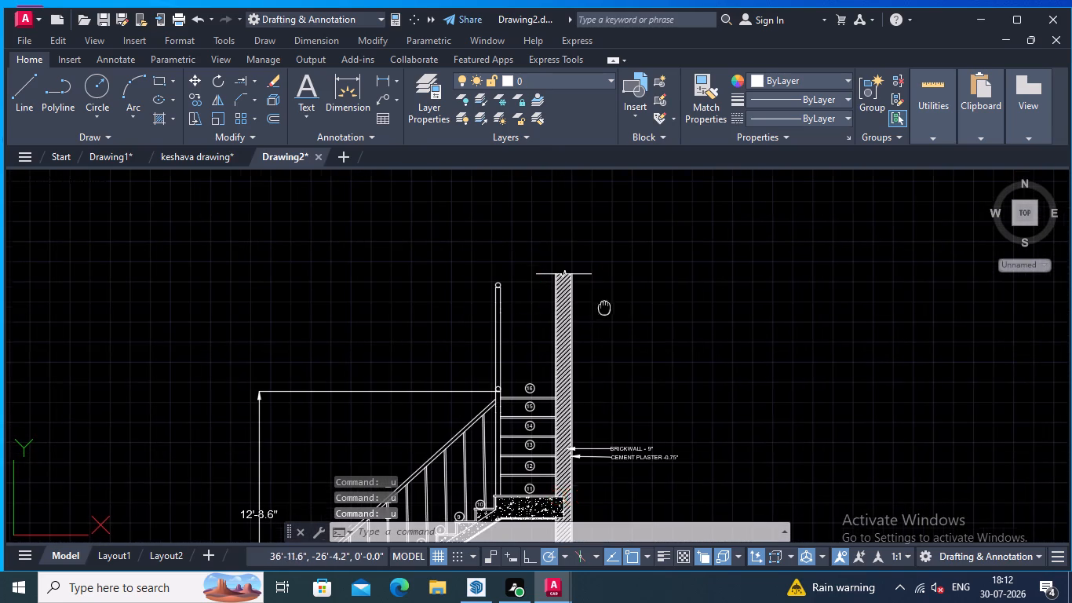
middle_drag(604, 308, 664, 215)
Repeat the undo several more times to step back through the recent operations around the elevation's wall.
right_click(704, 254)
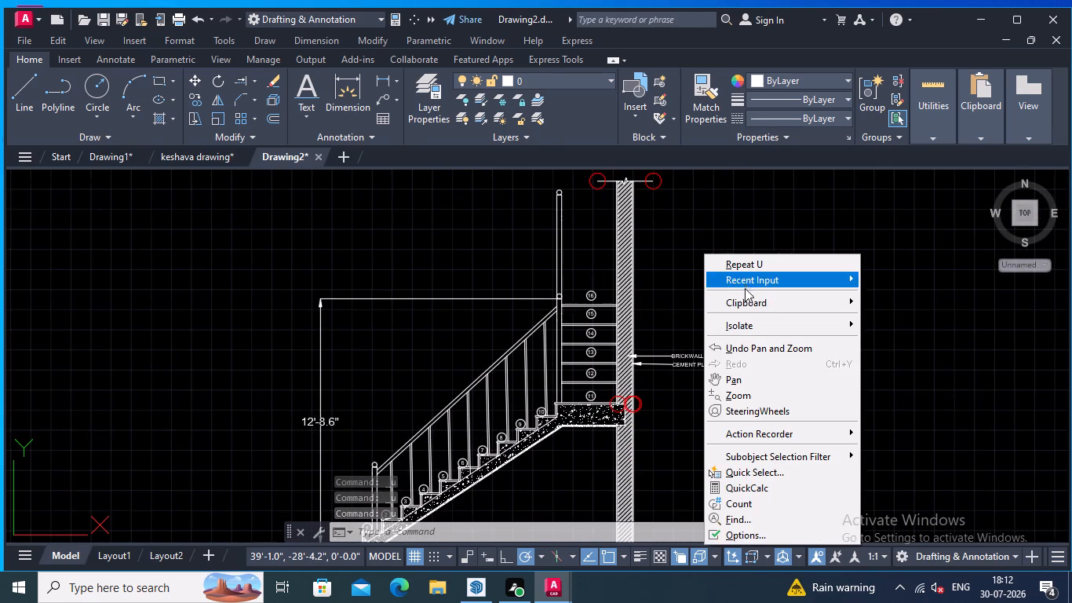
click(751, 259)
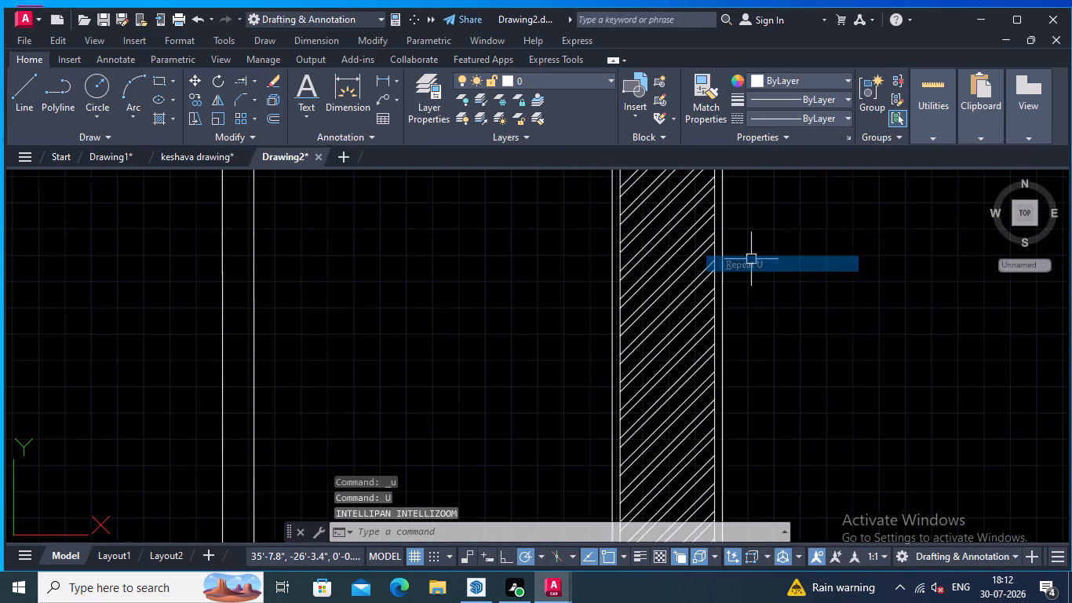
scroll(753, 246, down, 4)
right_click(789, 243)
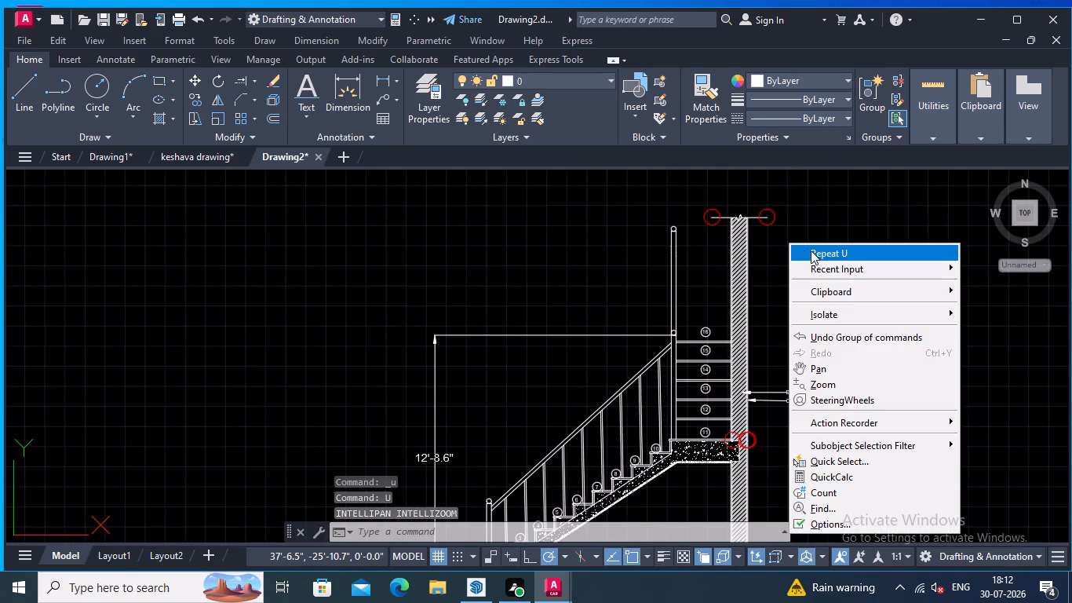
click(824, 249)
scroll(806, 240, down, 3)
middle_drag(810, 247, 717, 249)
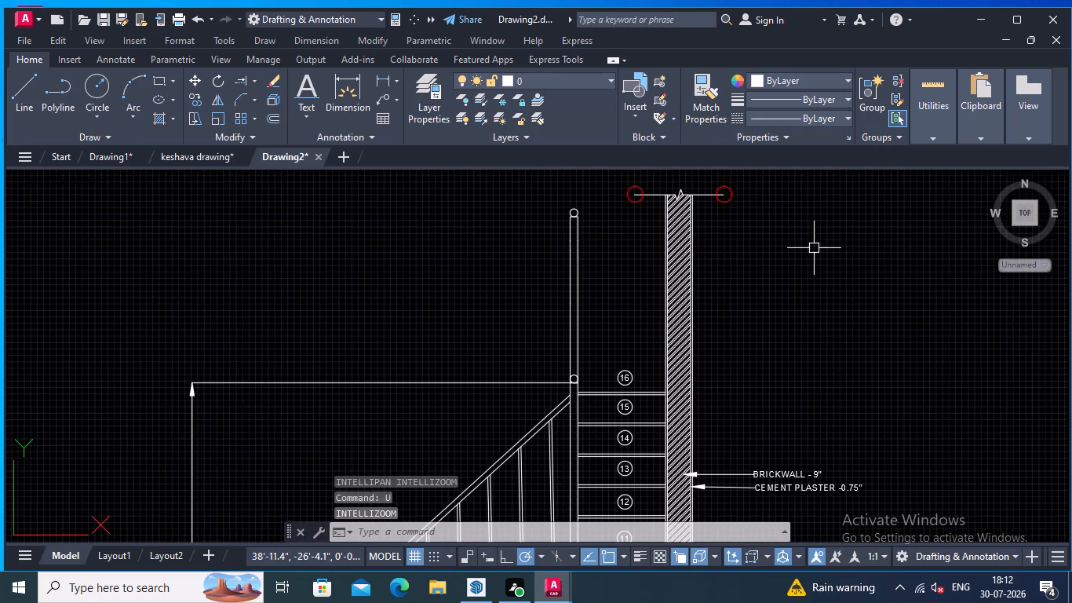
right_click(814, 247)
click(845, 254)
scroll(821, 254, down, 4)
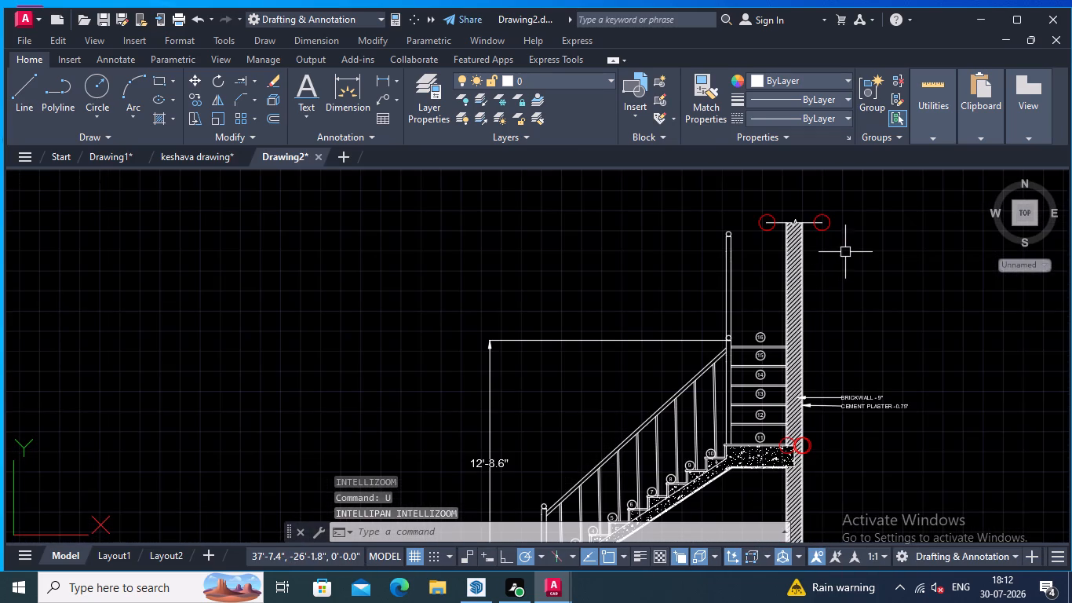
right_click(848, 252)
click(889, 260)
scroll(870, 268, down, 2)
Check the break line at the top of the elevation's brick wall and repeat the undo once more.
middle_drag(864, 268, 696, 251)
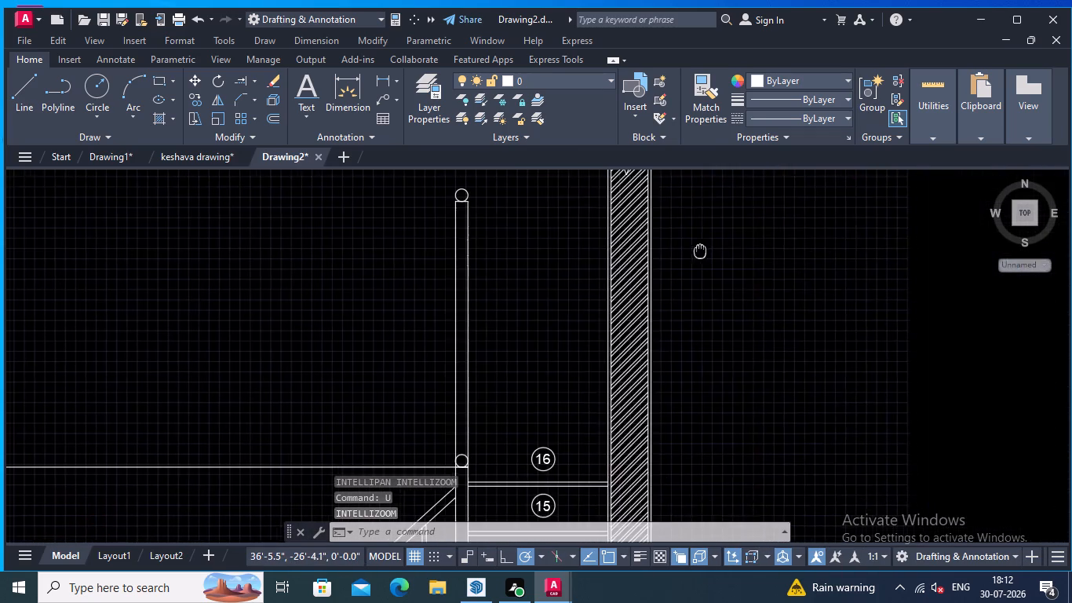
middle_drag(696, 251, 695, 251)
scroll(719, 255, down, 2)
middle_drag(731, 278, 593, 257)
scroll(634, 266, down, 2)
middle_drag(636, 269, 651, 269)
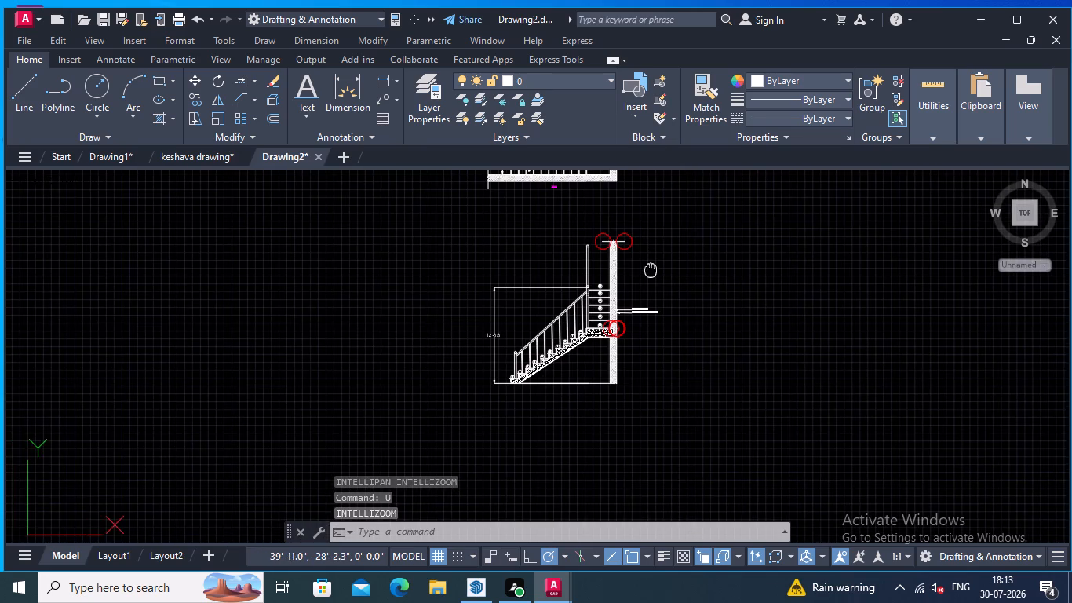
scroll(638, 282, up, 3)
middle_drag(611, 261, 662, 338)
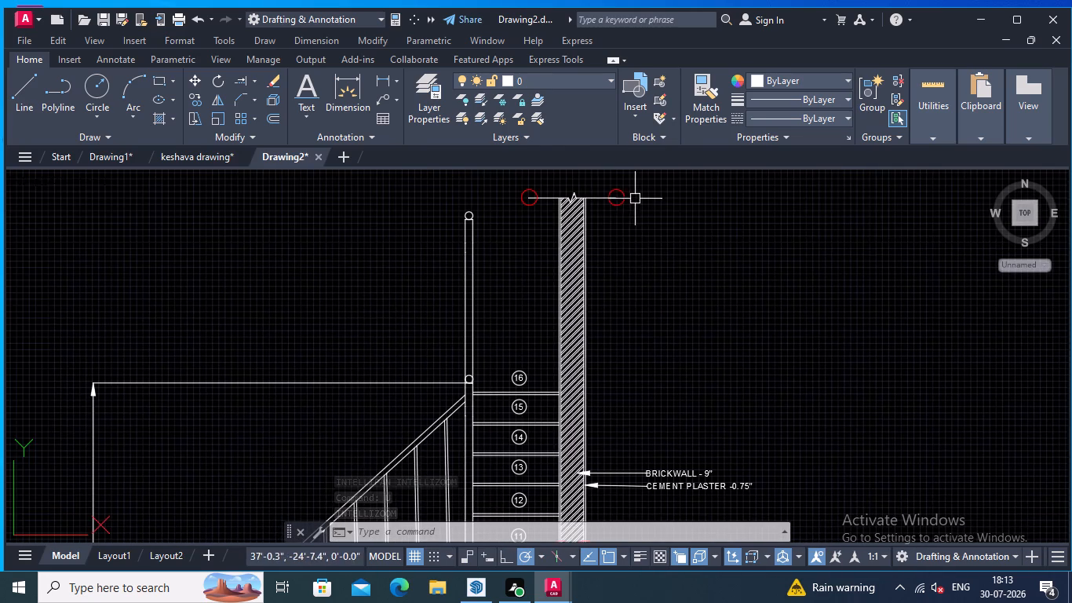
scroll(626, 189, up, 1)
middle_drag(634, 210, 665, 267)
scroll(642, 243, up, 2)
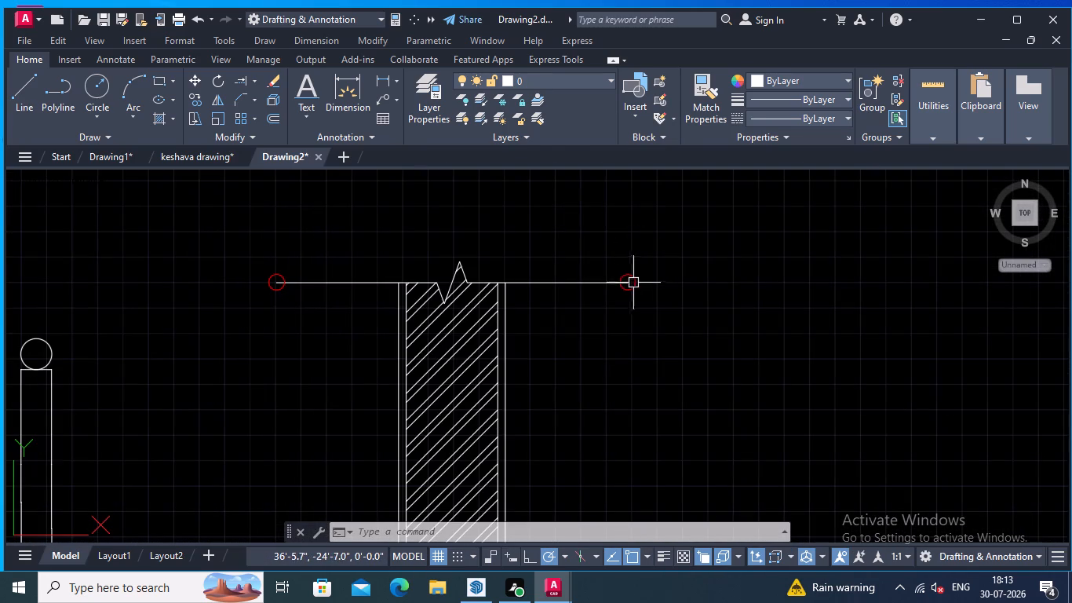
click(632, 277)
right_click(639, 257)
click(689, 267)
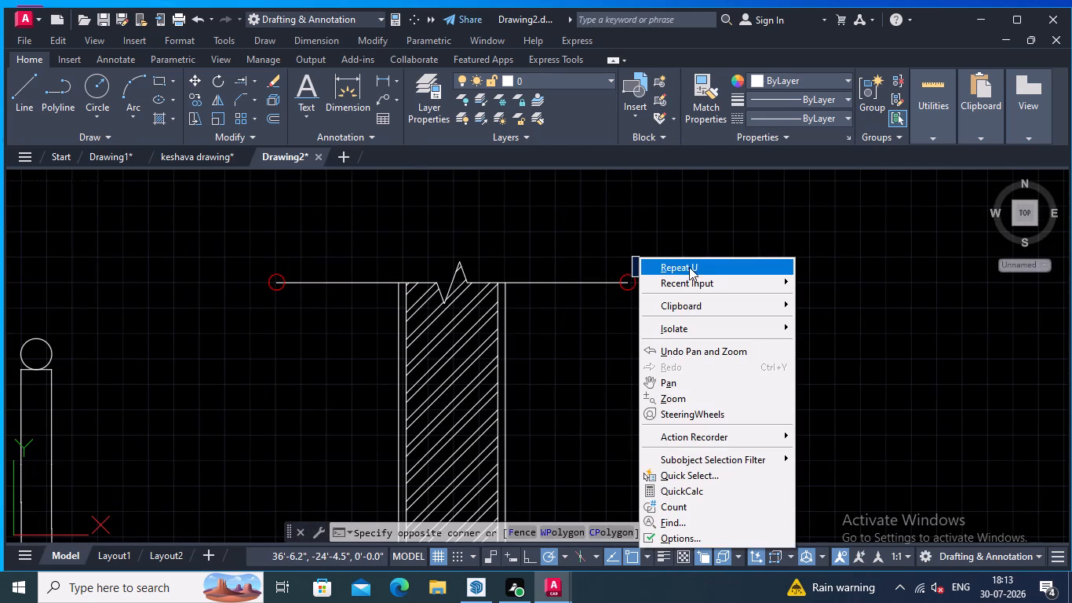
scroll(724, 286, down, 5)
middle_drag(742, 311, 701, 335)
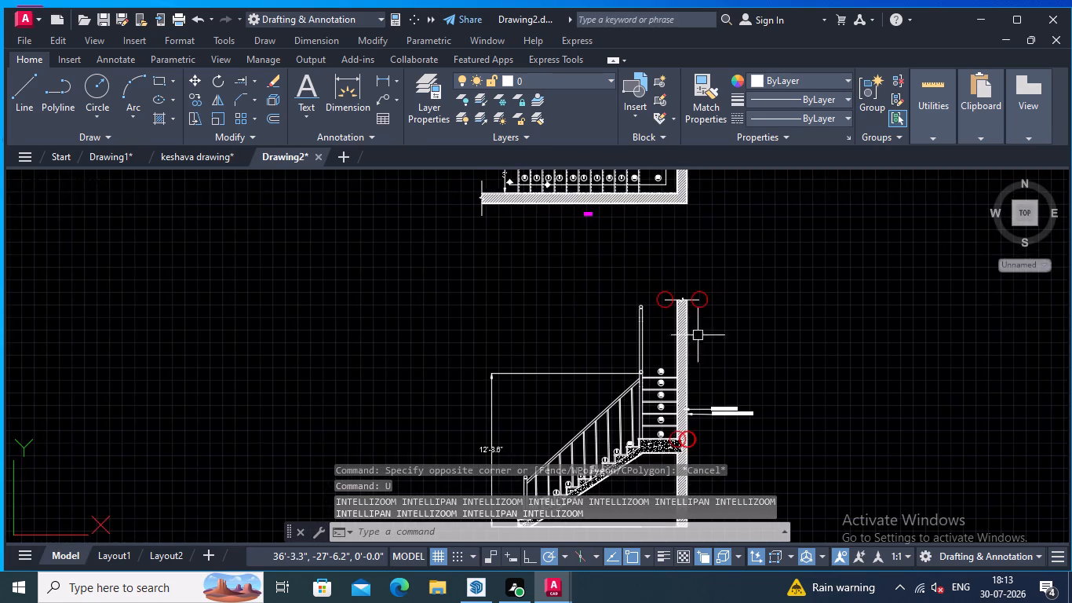
Look over the staircase plan and elevation, examining the brick wall, its leaders and the break lines in both views.
scroll(684, 249, down, 1)
middle_drag(684, 247, 636, 280)
middle_drag(658, 343, 655, 337)
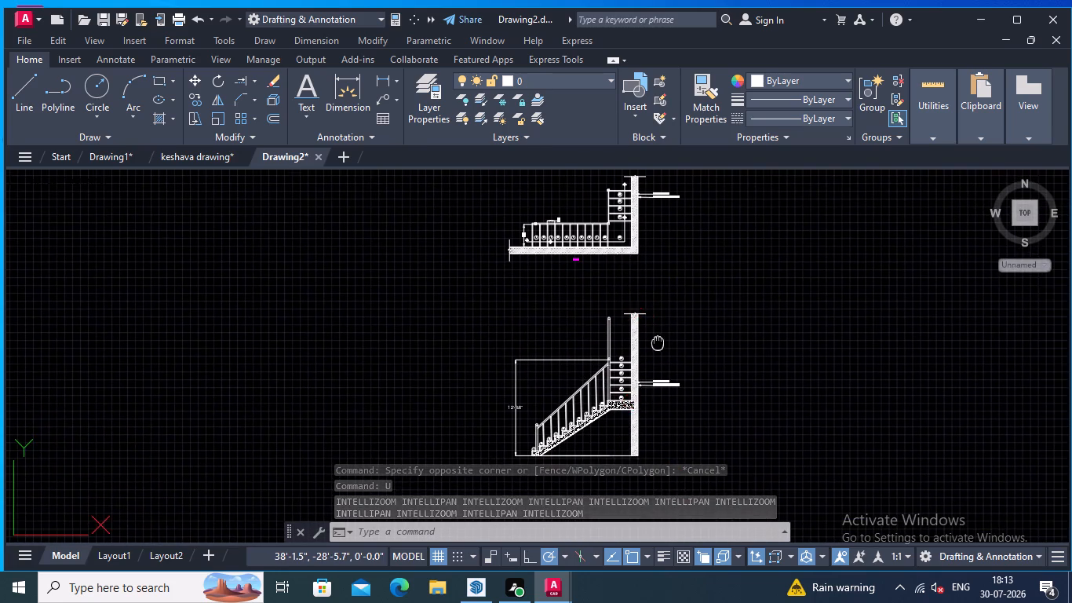
middle_drag(655, 337, 644, 275)
scroll(643, 280, up, 2)
middle_drag(639, 288, 590, 259)
middle_click(644, 364)
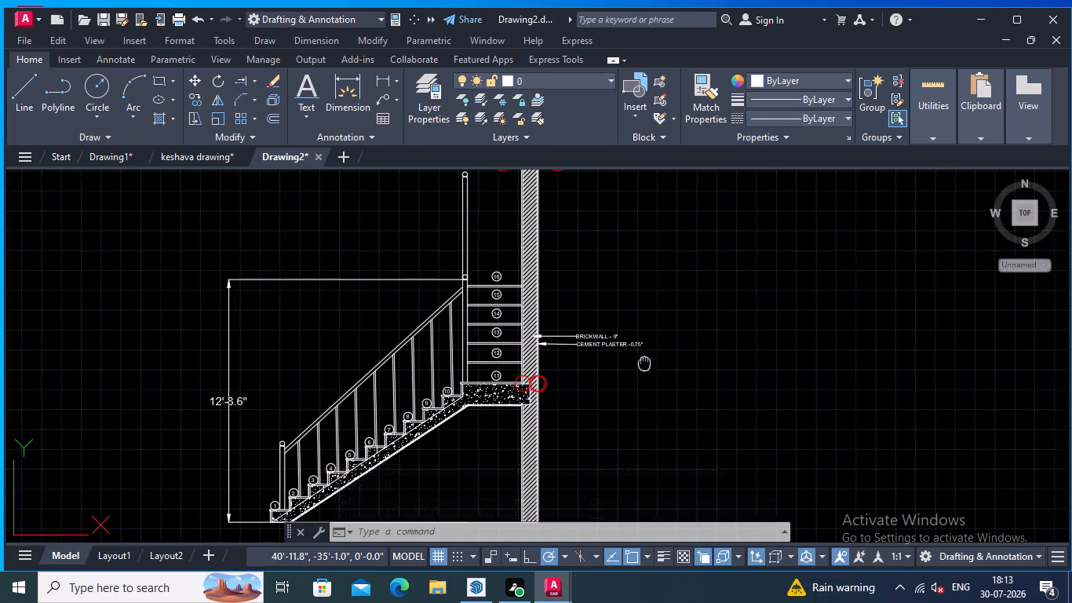
scroll(644, 364, down, 1)
scroll(634, 360, up, 3)
middle_drag(611, 369, 741, 407)
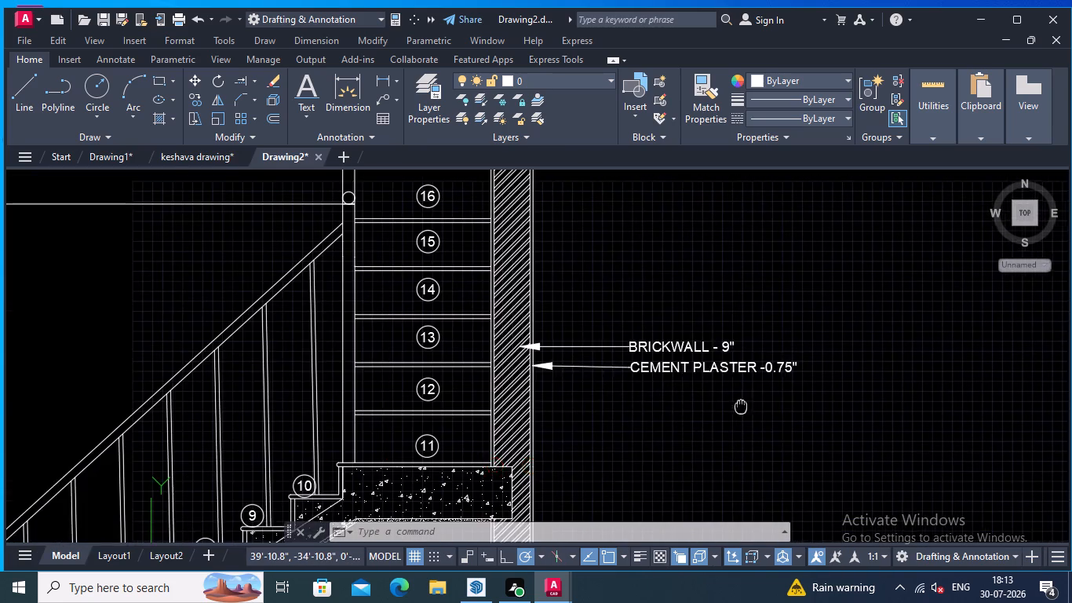
middle_drag(741, 407, 731, 406)
scroll(522, 367, up, 2)
scroll(525, 391, down, 2)
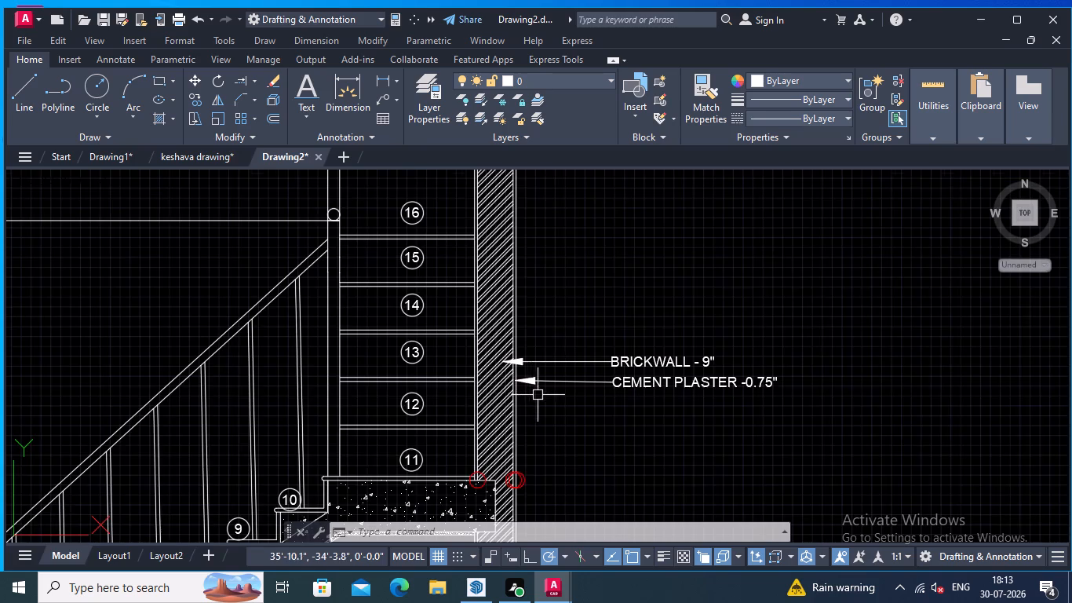
scroll(538, 396, down, 1)
middle_drag(539, 397, 569, 487)
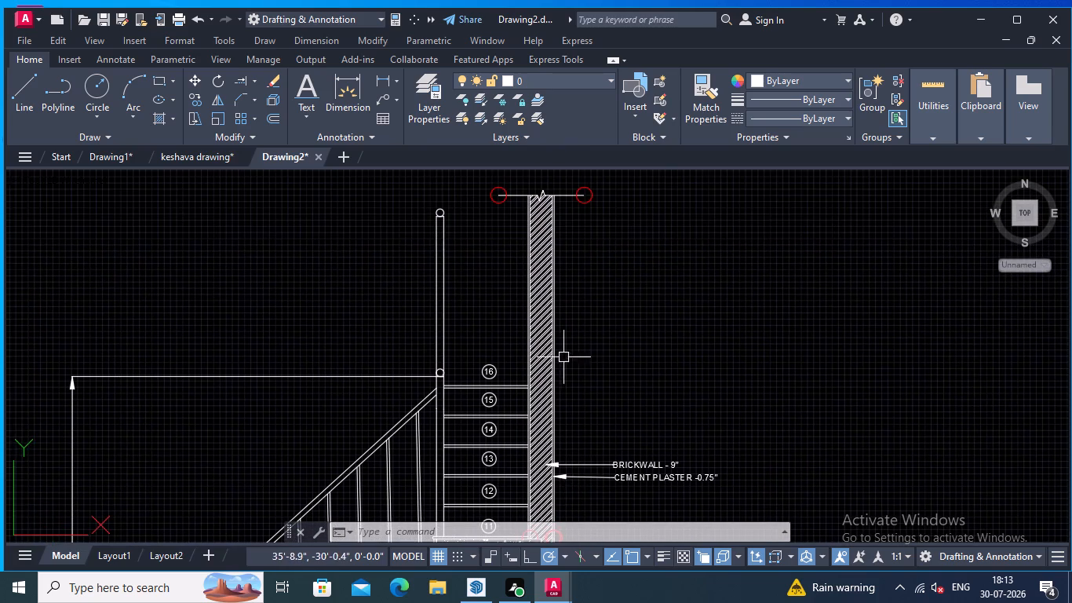
middle_drag(567, 312, 593, 467)
scroll(594, 347, down, 1)
middle_drag(596, 316, 472, 374)
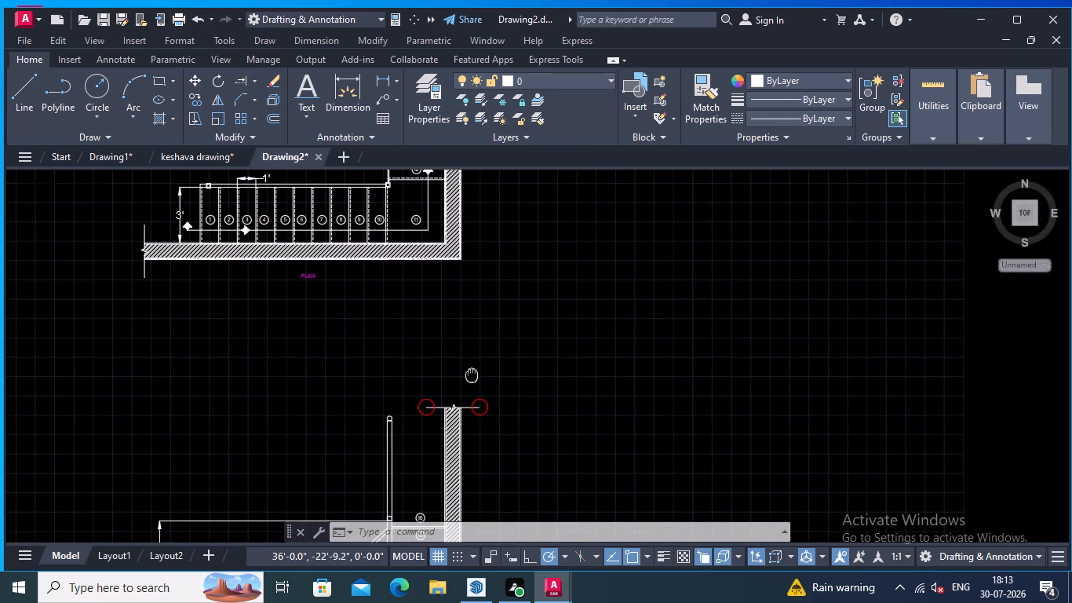
middle_drag(472, 374, 470, 376)
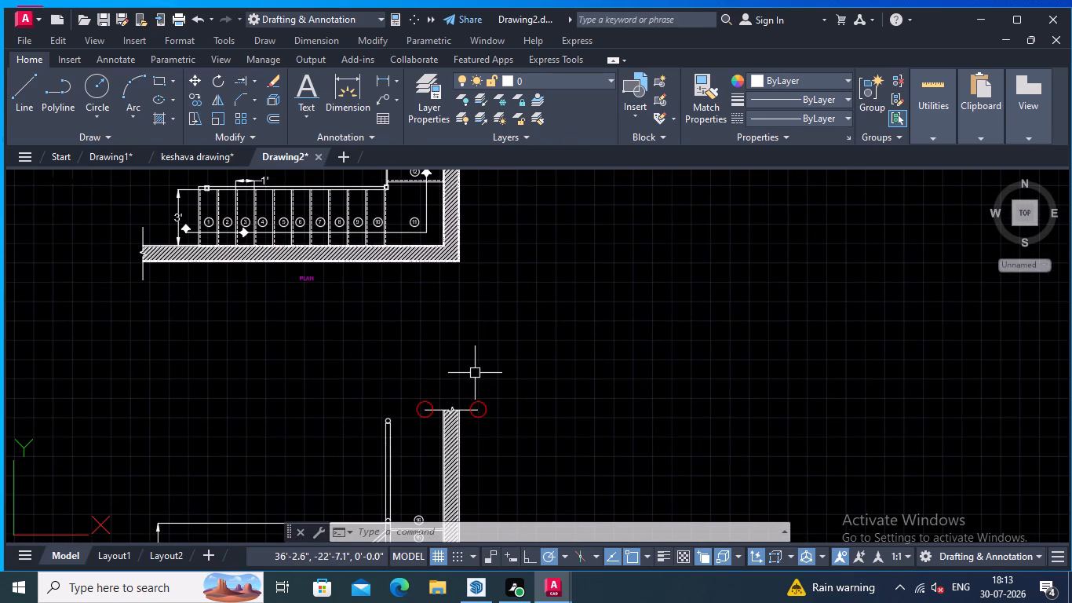
middle_drag(478, 373, 542, 299)
middle_drag(570, 371, 556, 263)
middle_drag(589, 387, 571, 363)
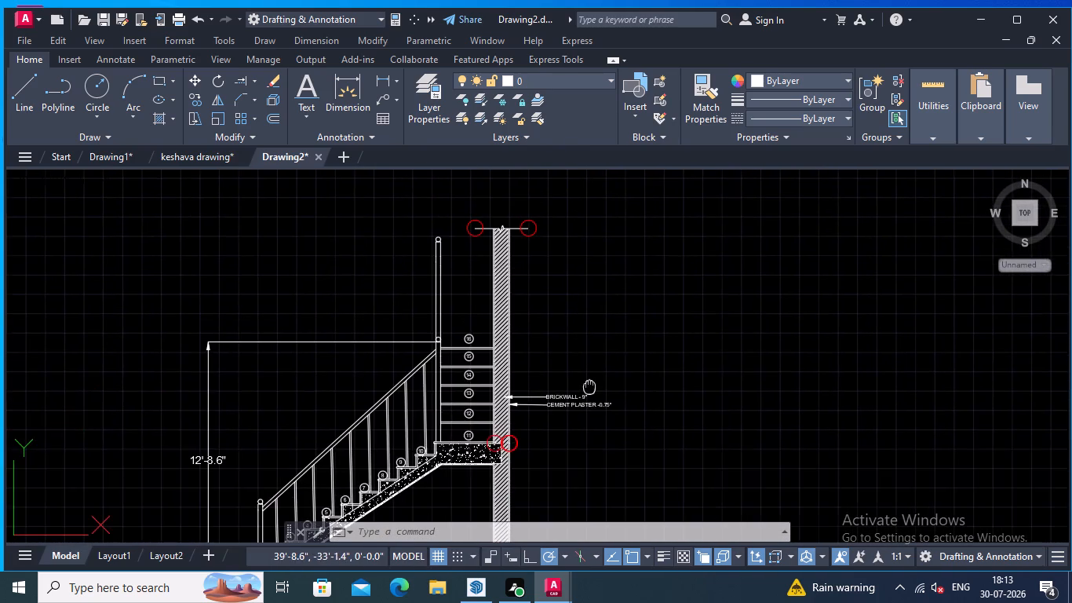
middle_drag(571, 363, 511, 206)
drag(562, 404, 565, 412)
middle_drag(407, 227, 498, 265)
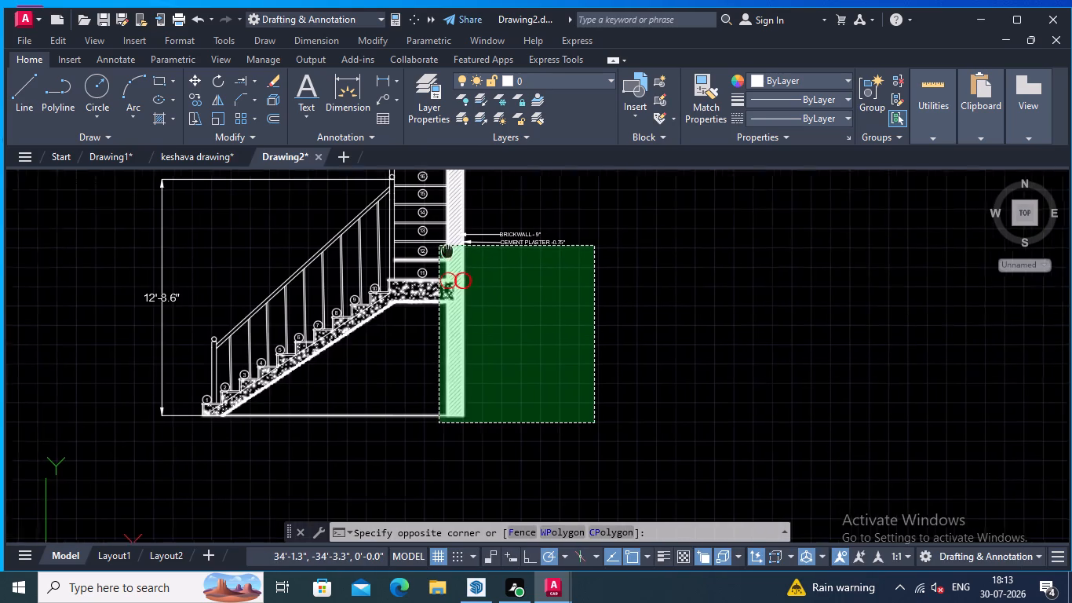
middle_drag(498, 265, 552, 272)
key(Escape)
scroll(619, 309, down, 1)
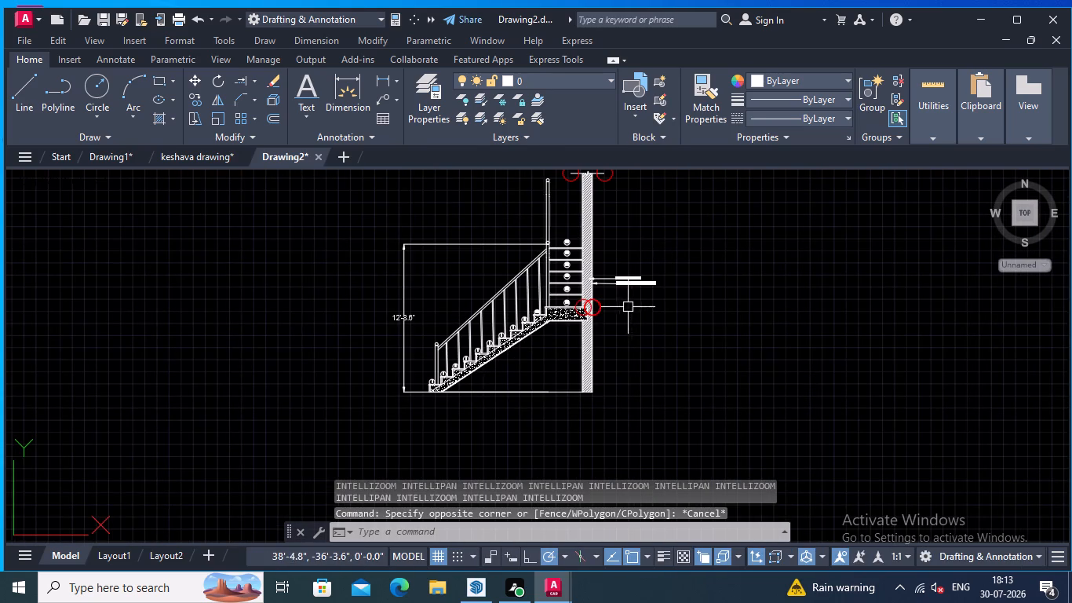
Move the whole staircase plan with its leaders and title about 45'-10" horizontally, above the separate sloping hatch strip.
middle_drag(617, 236, 610, 337)
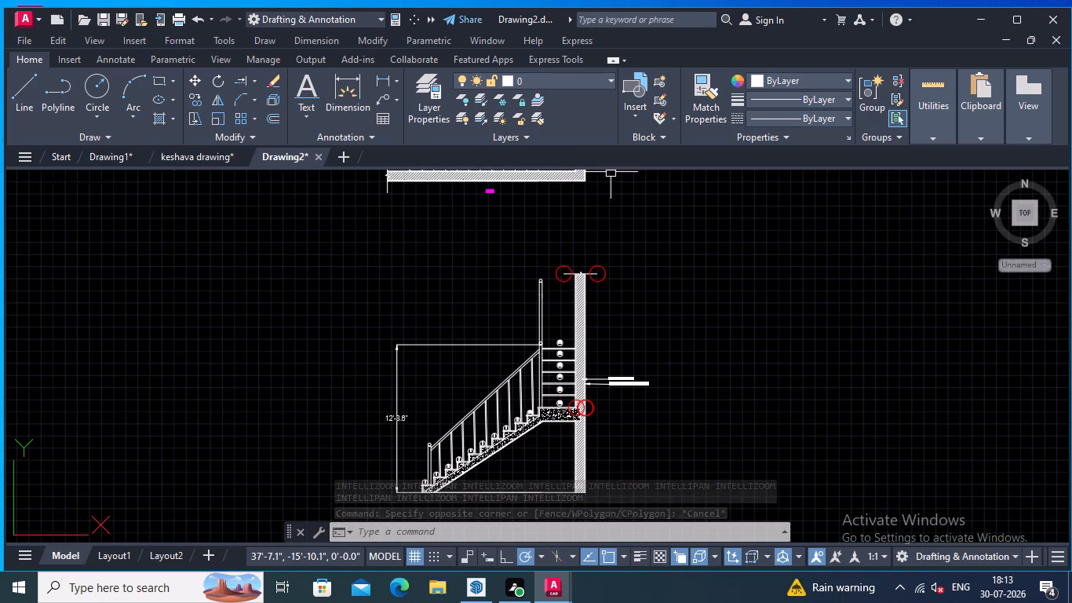
middle_drag(632, 295, 534, 307)
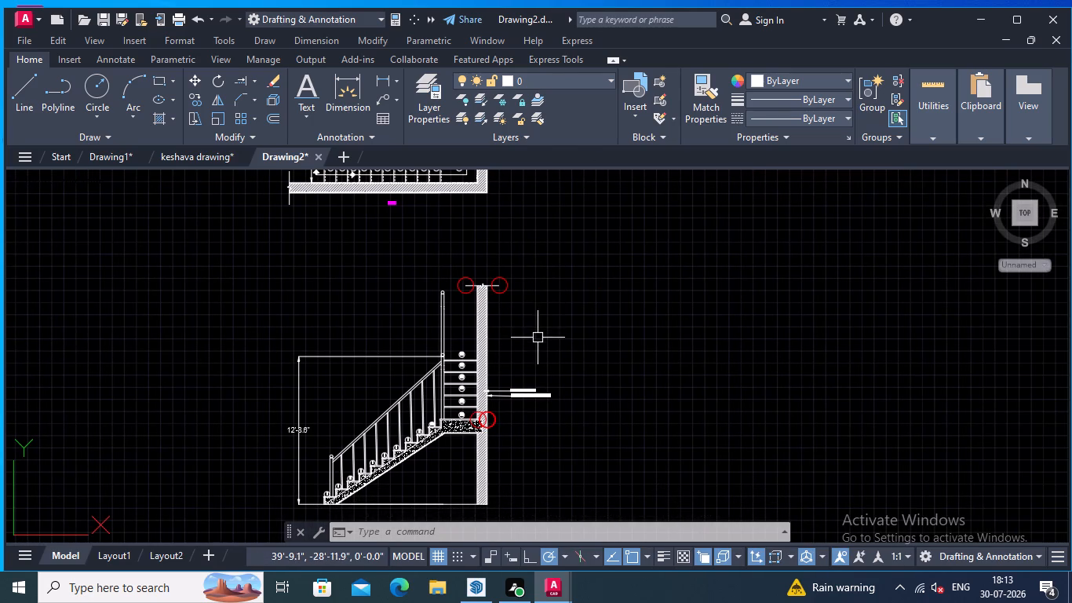
middle_drag(539, 356, 584, 412)
middle_drag(549, 314, 592, 475)
click(635, 445)
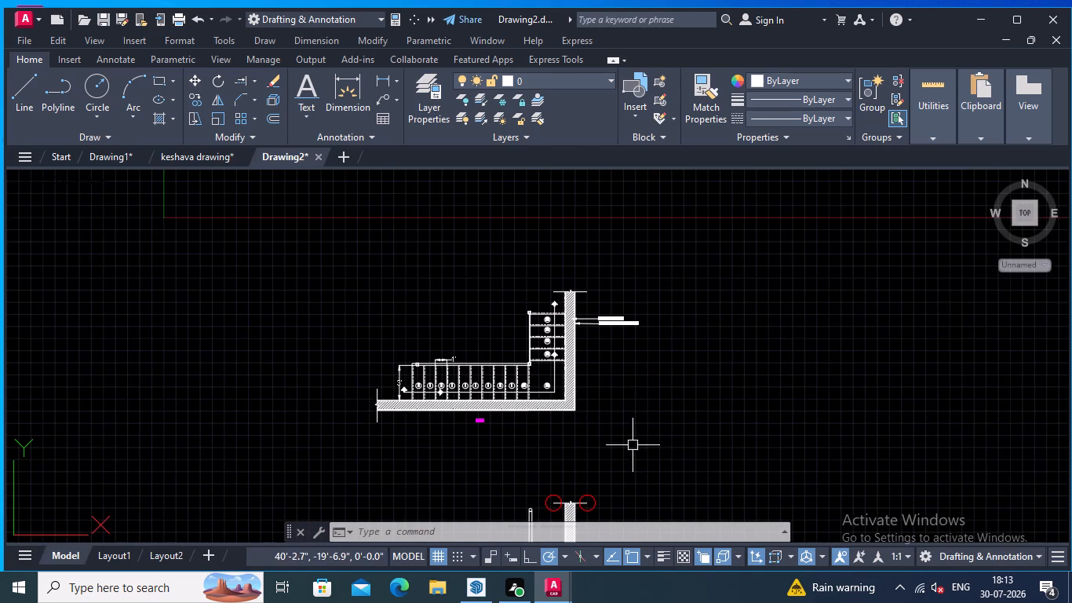
click(342, 265)
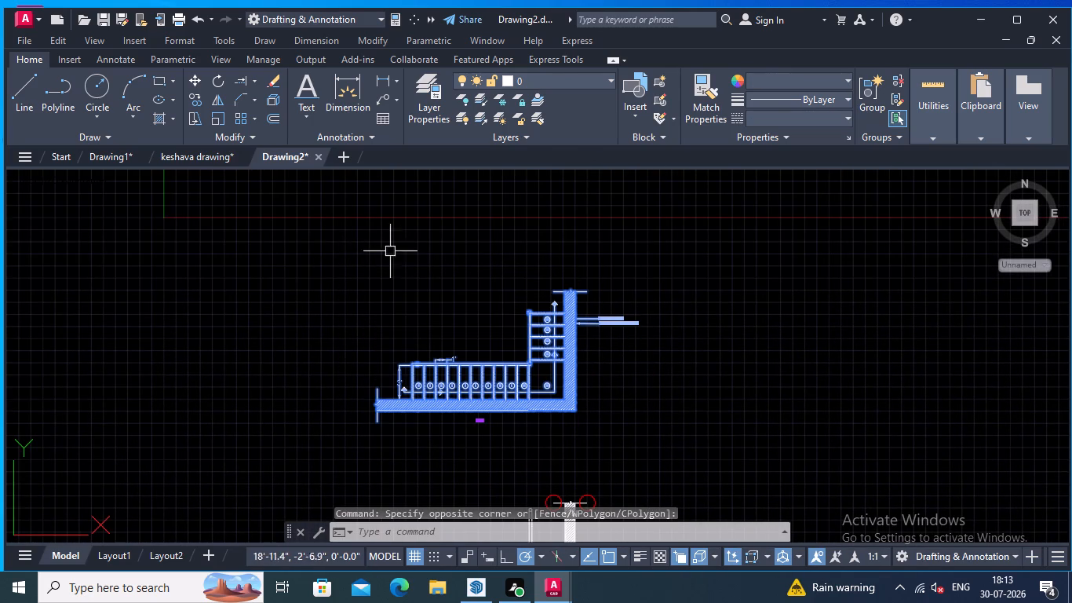
right_click(600, 375)
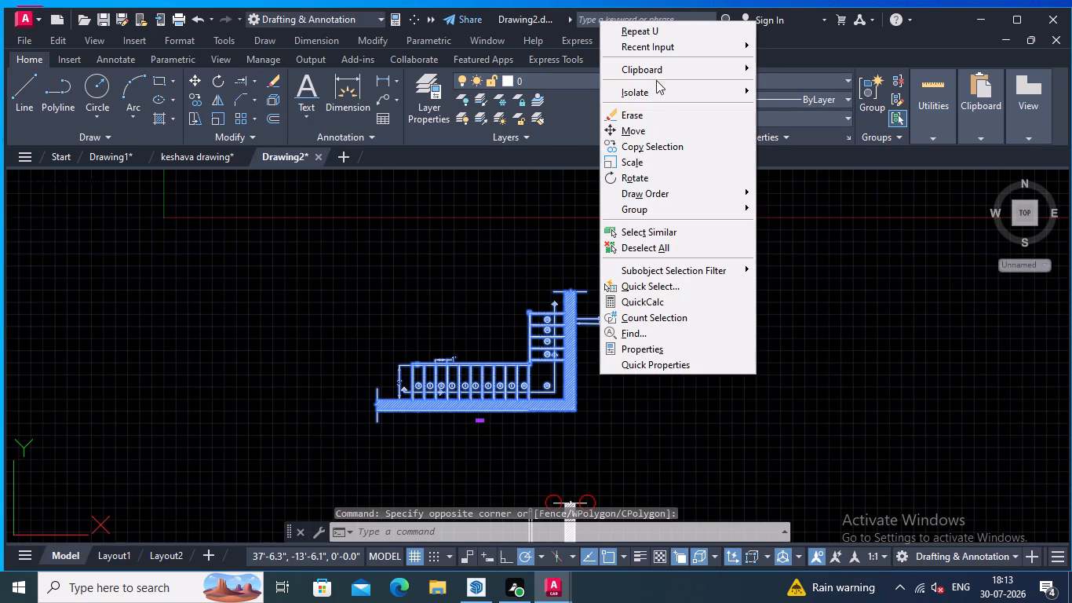
click(658, 131)
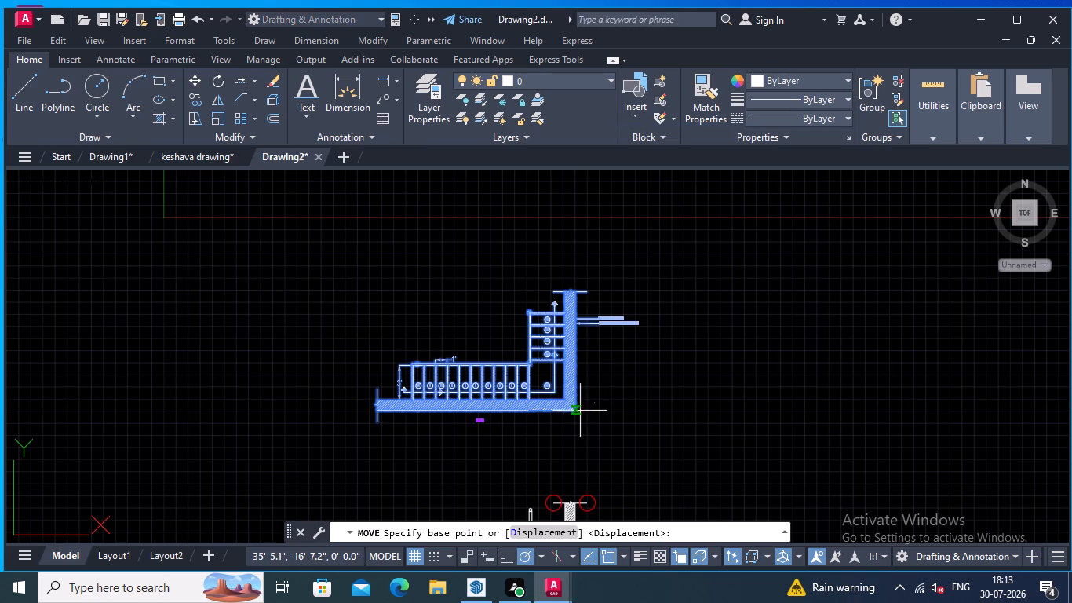
click(580, 411)
middle_drag(871, 399, 549, 269)
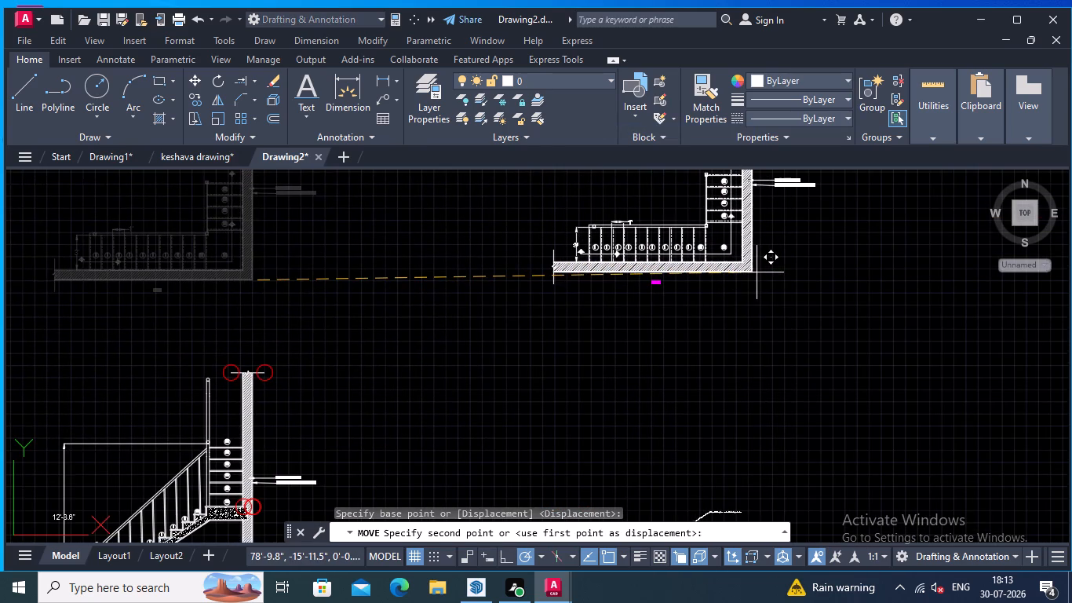
scroll(766, 267, down, 3)
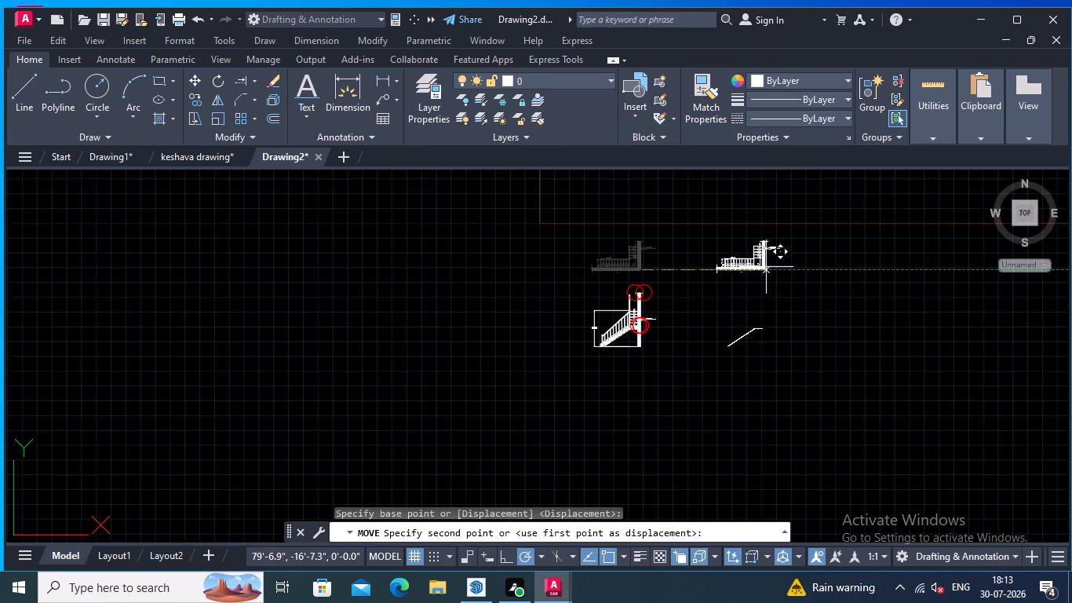
scroll(766, 267, up, 2)
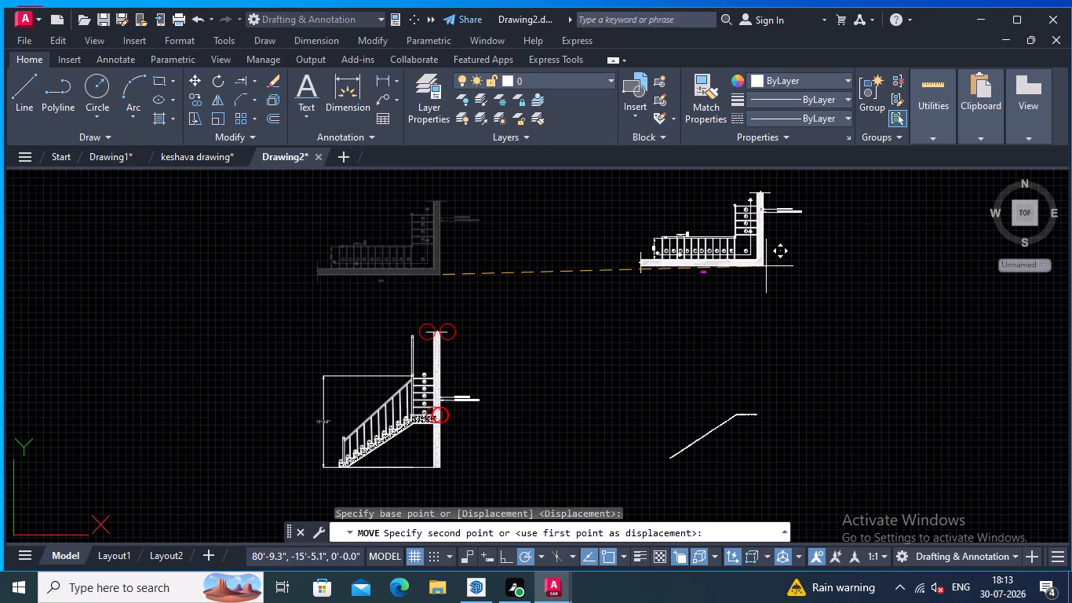
scroll(766, 266, up, 1)
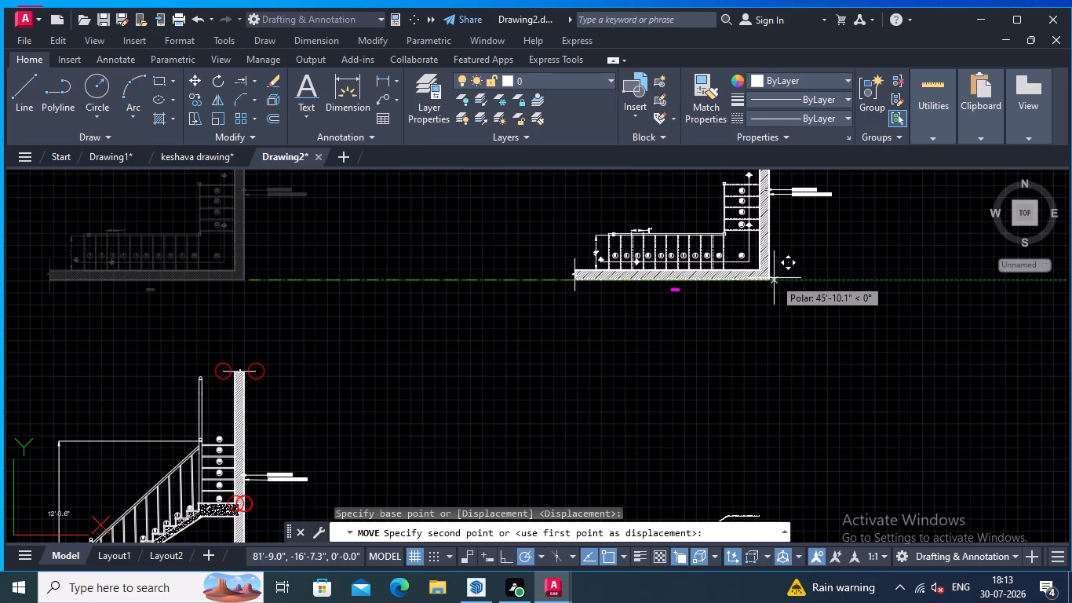
click(774, 279)
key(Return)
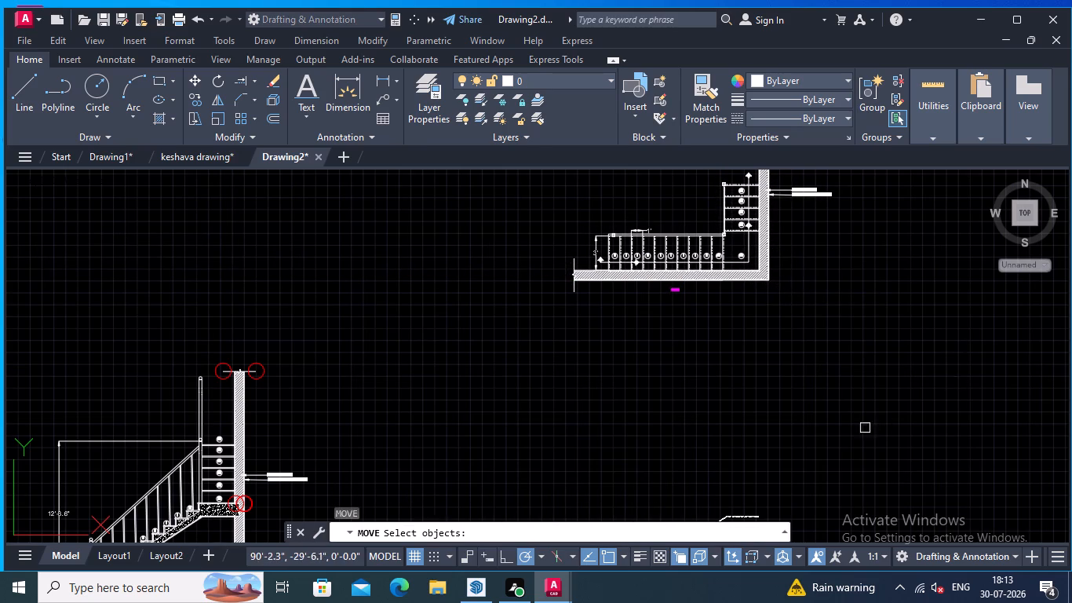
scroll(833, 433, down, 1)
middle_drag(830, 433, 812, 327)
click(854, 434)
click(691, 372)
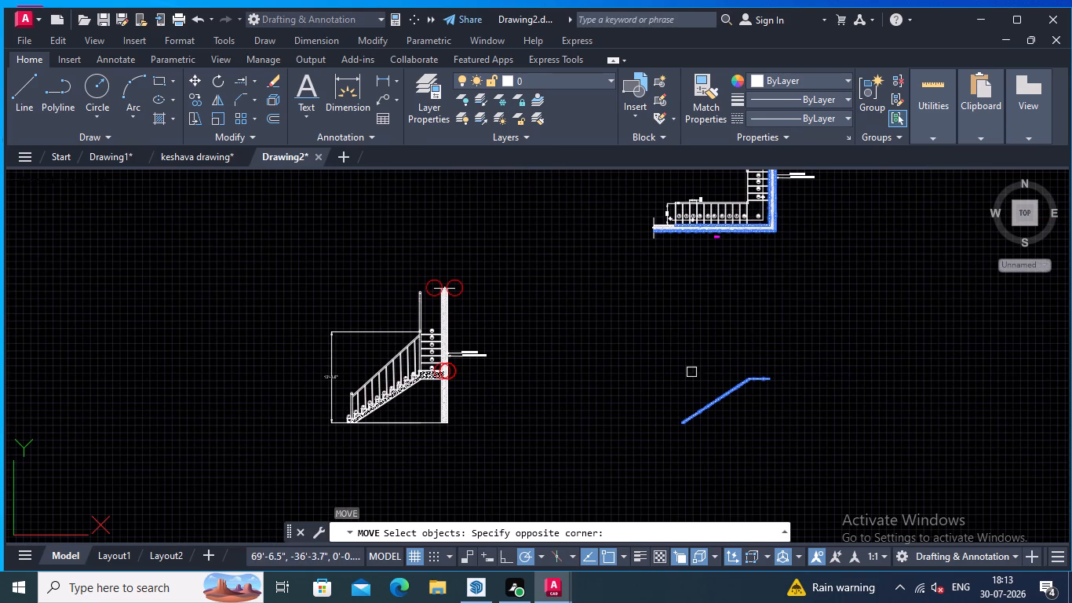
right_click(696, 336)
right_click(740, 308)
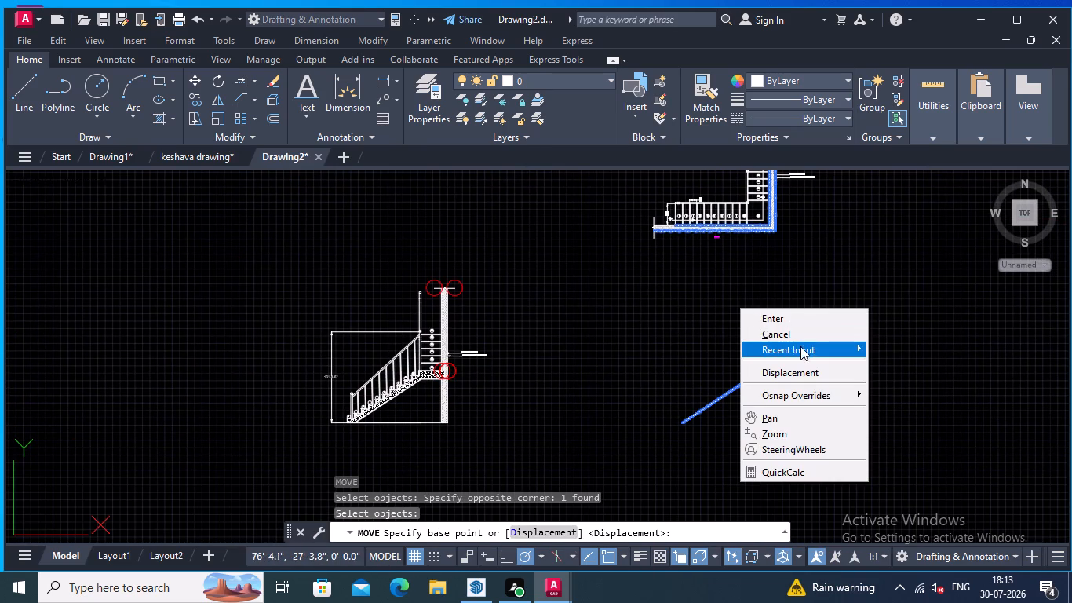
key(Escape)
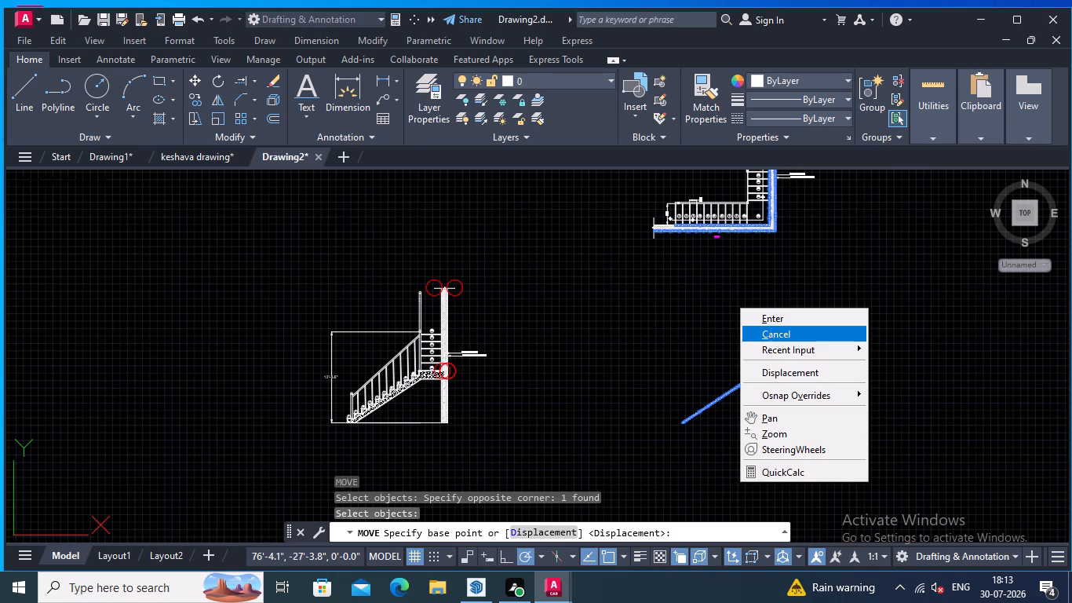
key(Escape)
Copy the complete staircase elevation from its wall's bottom corner about 45'-9" horizontally, beneath the relocated plan.
scroll(746, 346, down, 1)
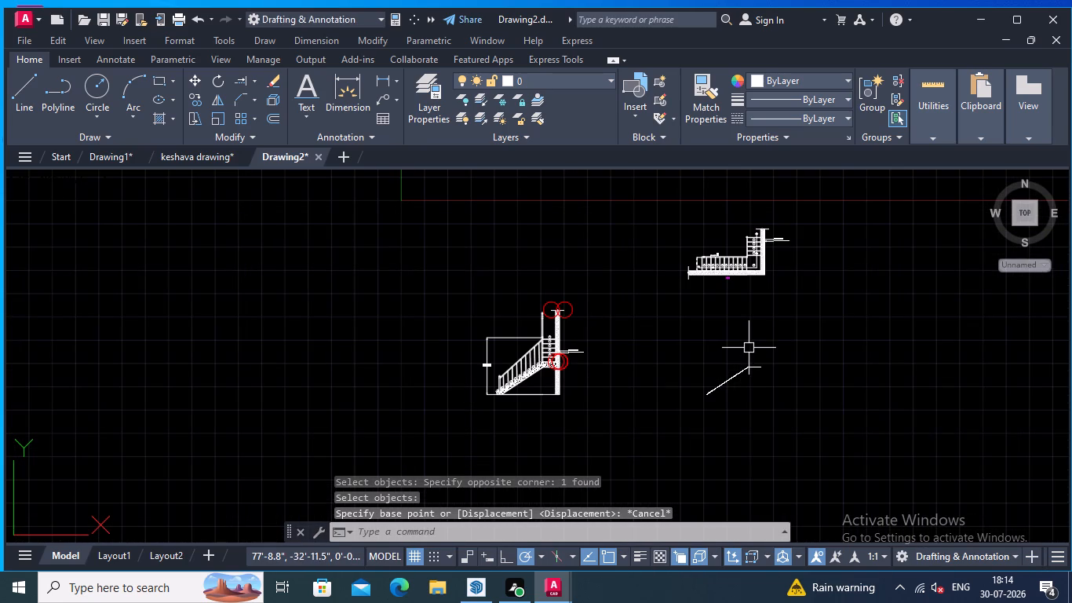
click(607, 421)
click(466, 286)
right_click(475, 266)
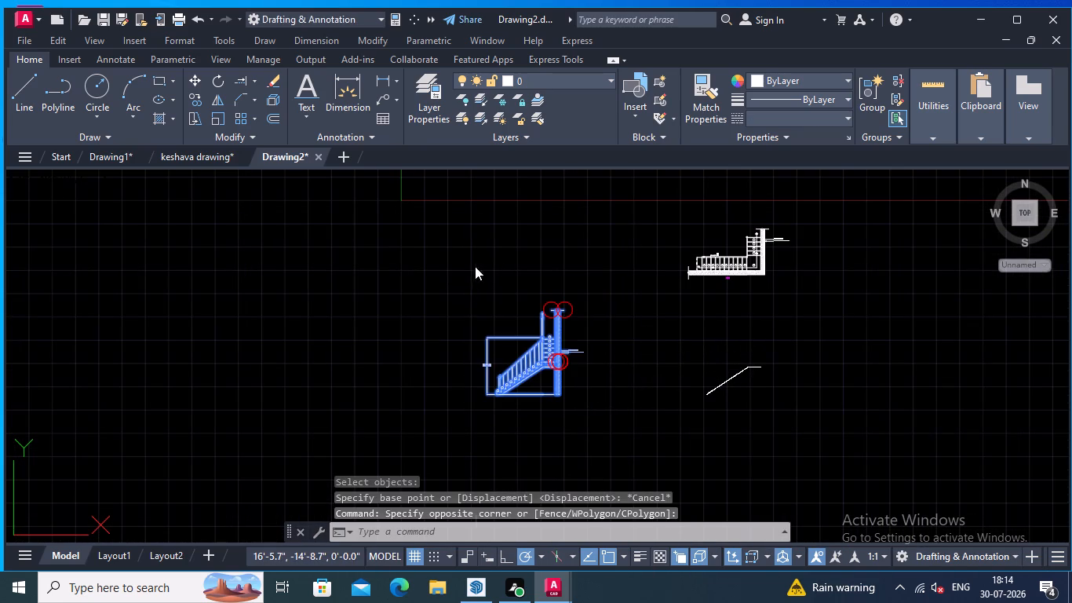
click(550, 336)
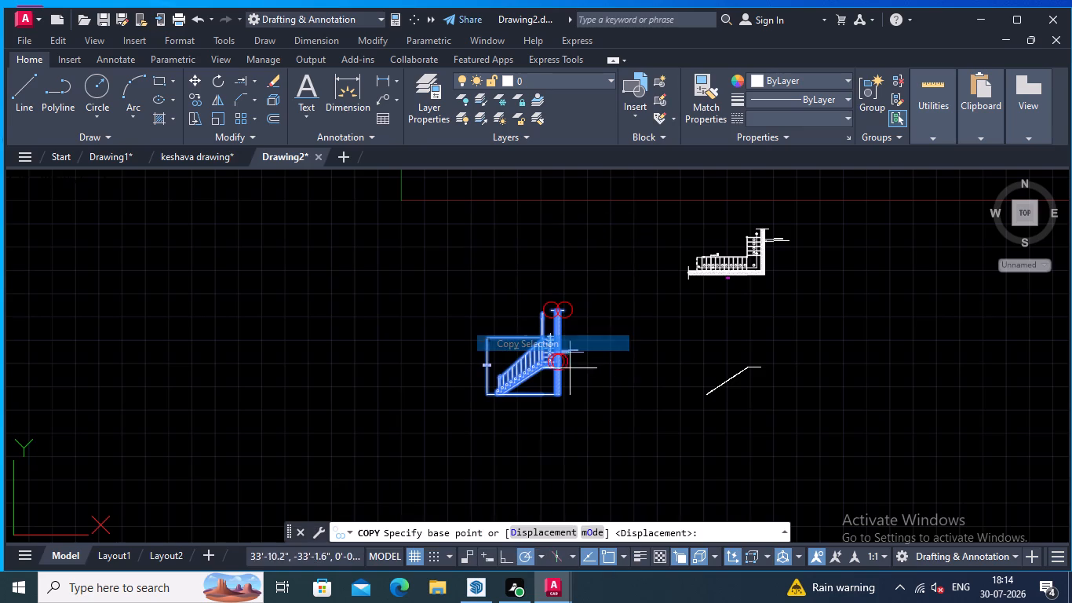
click(563, 395)
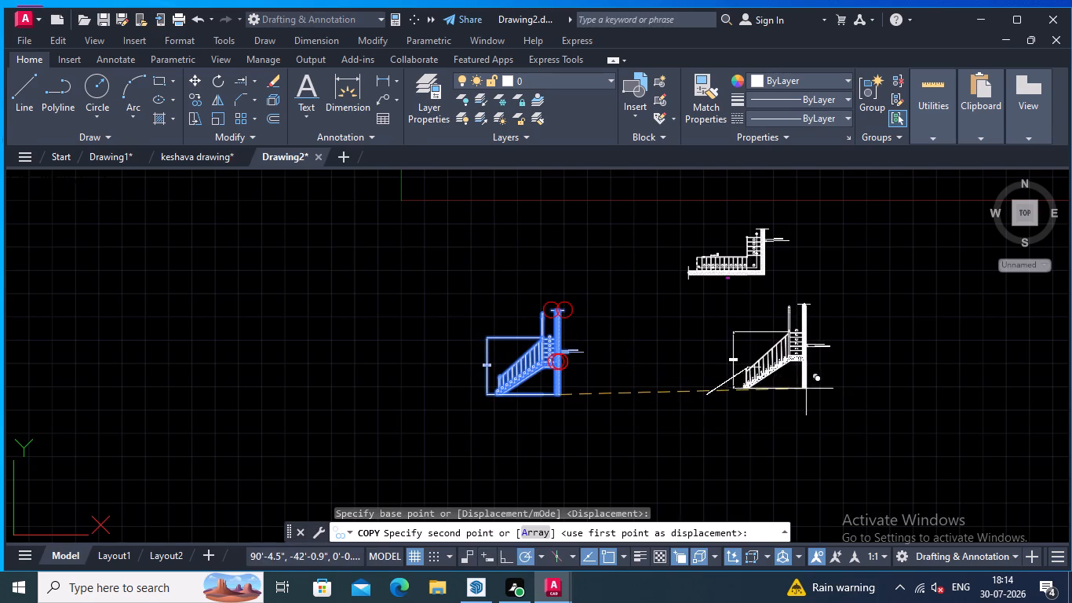
scroll(771, 397, up, 1)
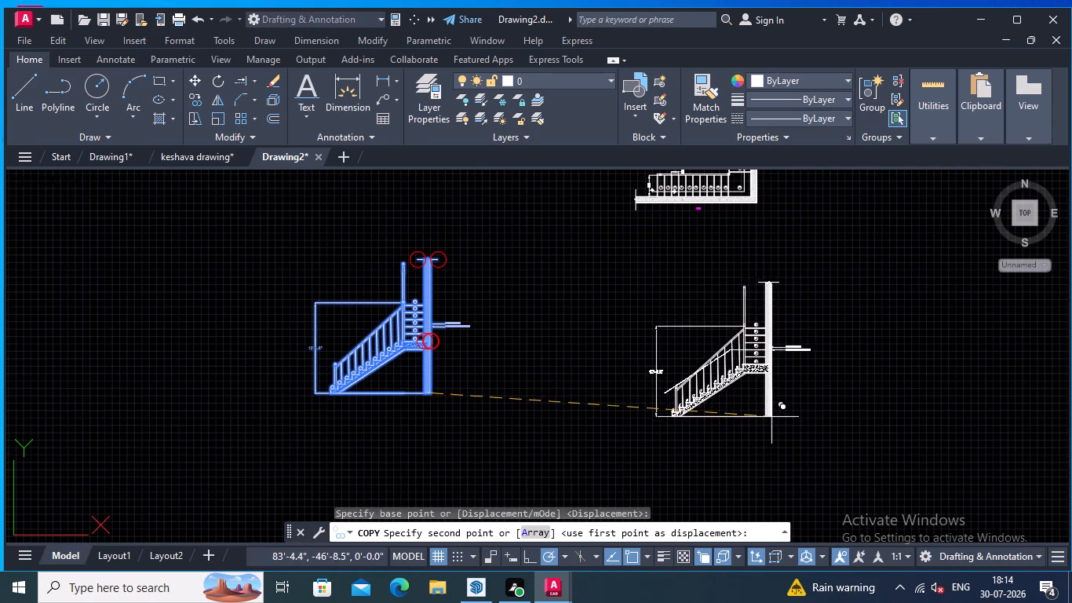
scroll(771, 411, up, 2)
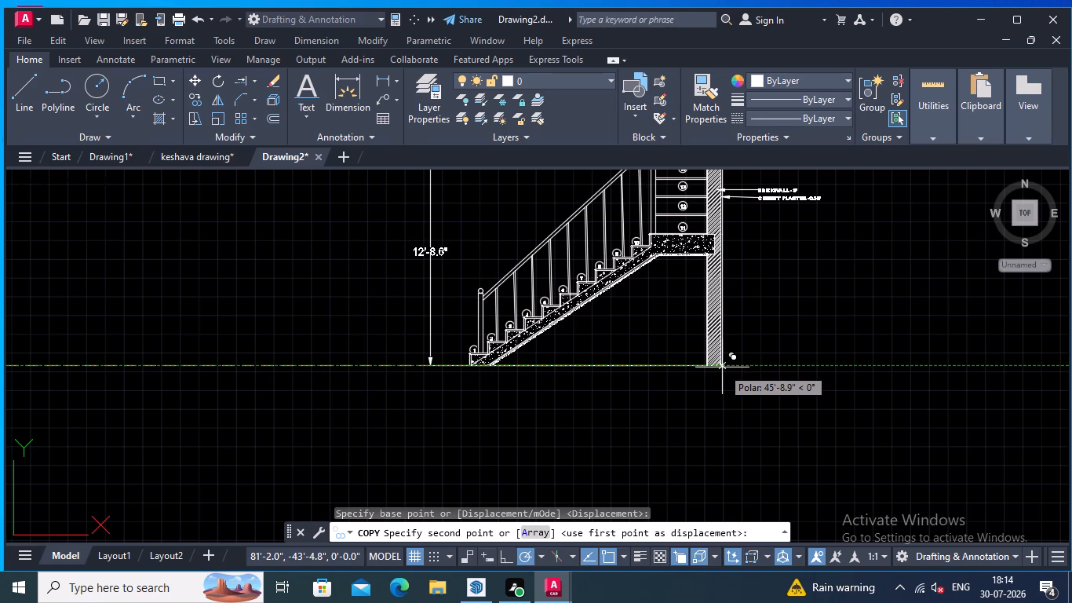
click(718, 365)
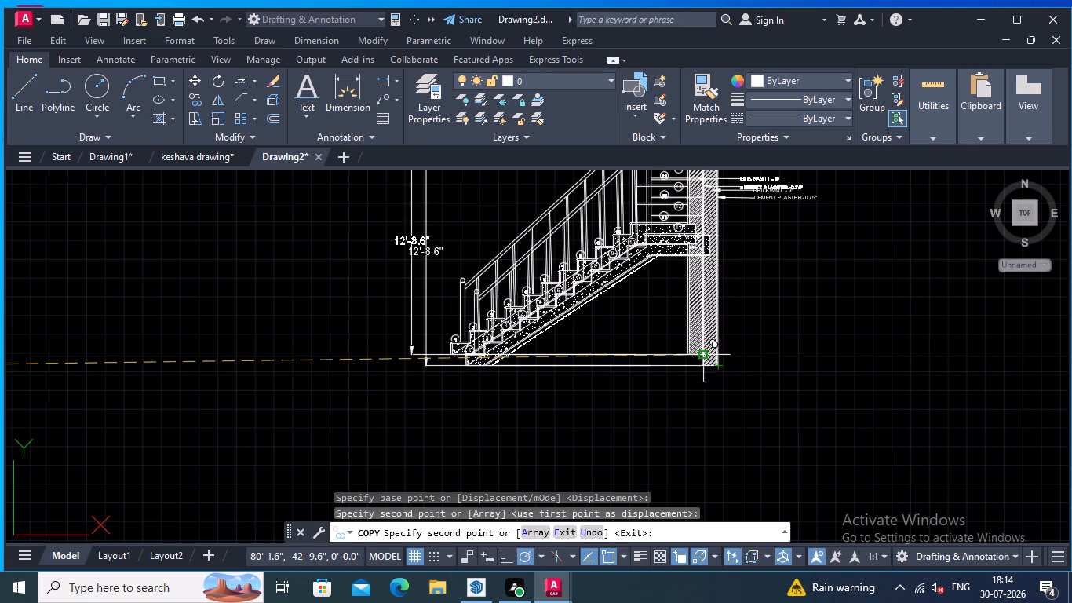
key(Escape)
Erase the stray AR-CONC hatch strip running below the sloping soffit and landing of the copied elevation.
scroll(640, 289, up, 2)
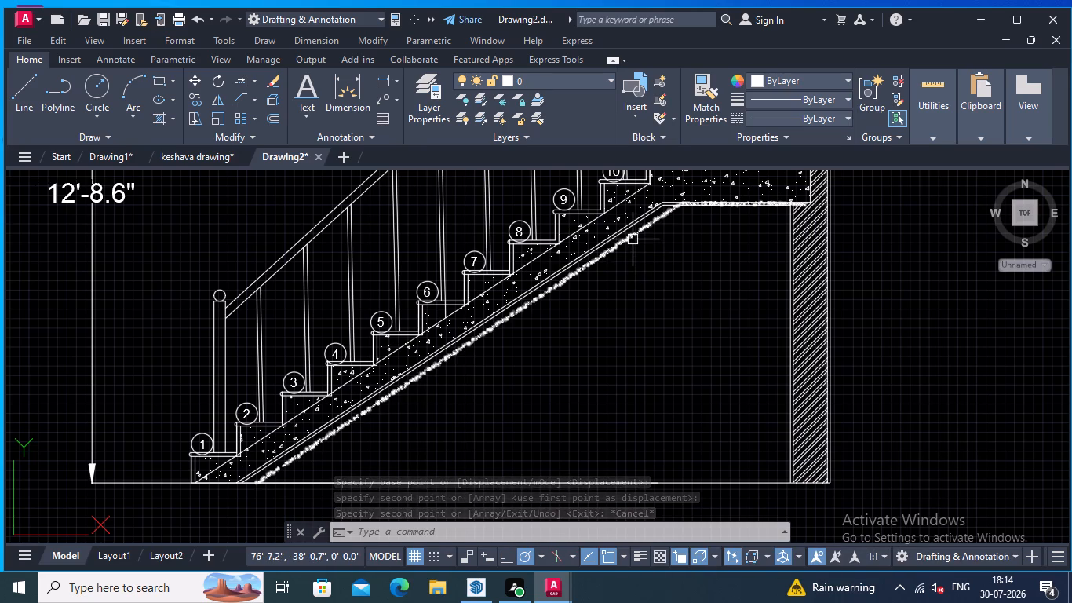
click(633, 239)
right_click(633, 239)
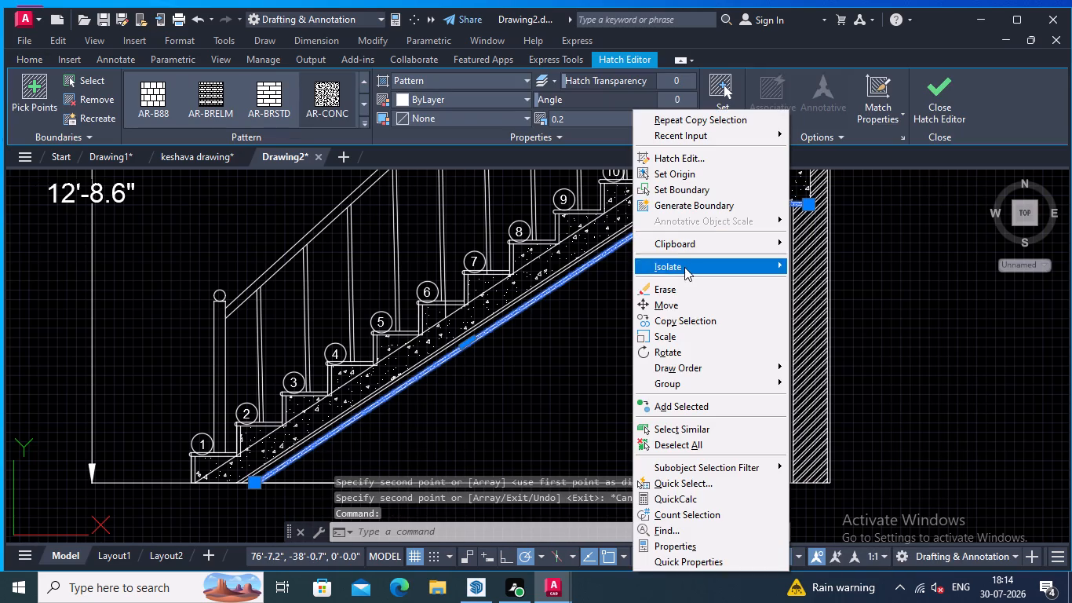
click(687, 287)
scroll(673, 283, down, 2)
middle_drag(669, 283, 768, 296)
scroll(763, 299, up, 2)
middle_drag(755, 305, 837, 265)
scroll(770, 302, down, 1)
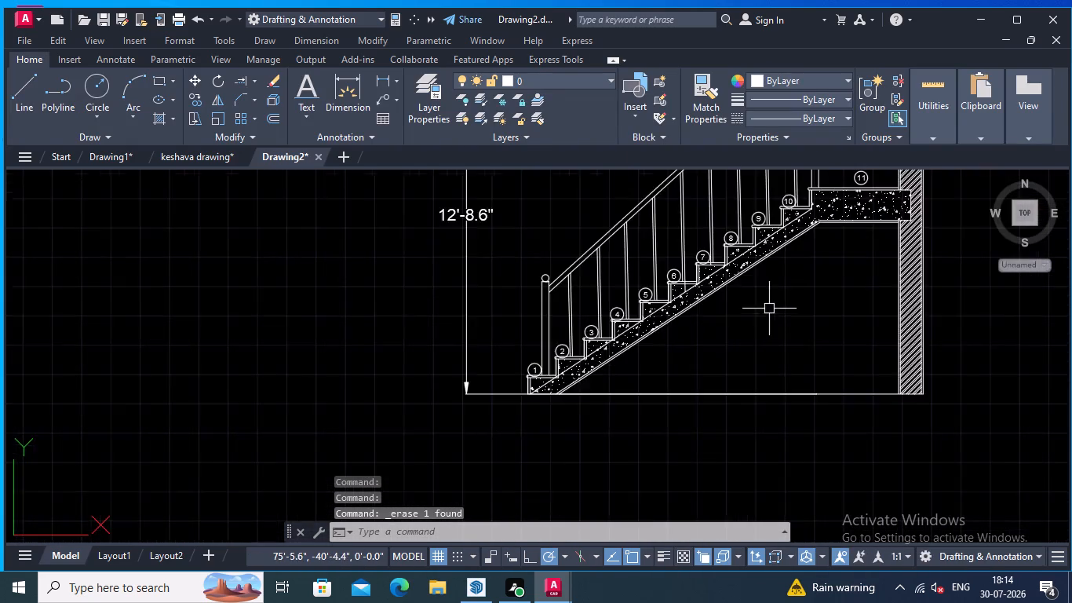
scroll(768, 310, down, 2)
middle_drag(767, 312, 764, 420)
middle_drag(753, 250, 700, 442)
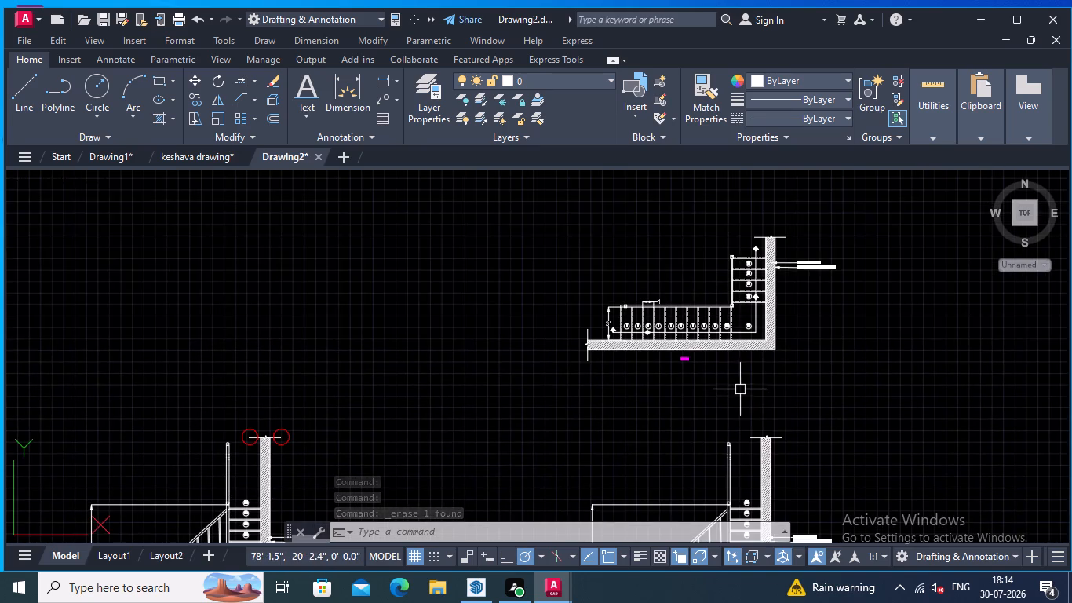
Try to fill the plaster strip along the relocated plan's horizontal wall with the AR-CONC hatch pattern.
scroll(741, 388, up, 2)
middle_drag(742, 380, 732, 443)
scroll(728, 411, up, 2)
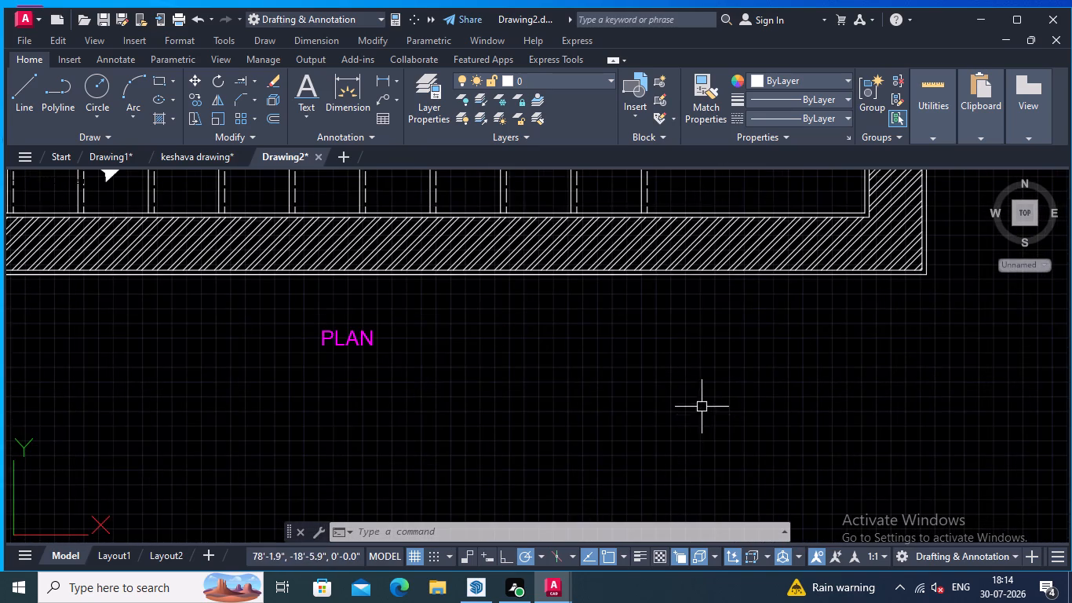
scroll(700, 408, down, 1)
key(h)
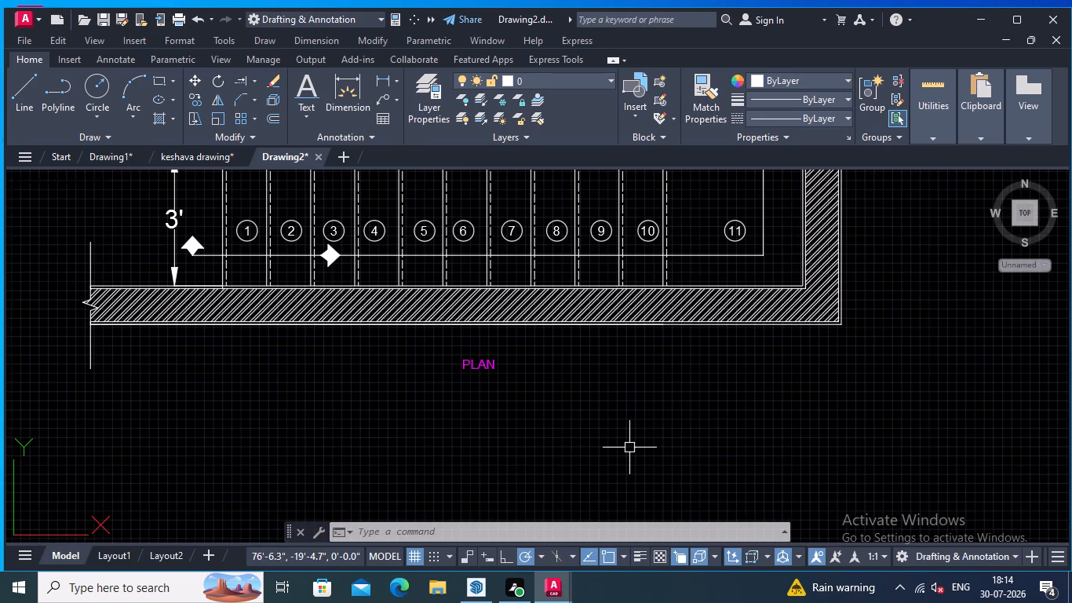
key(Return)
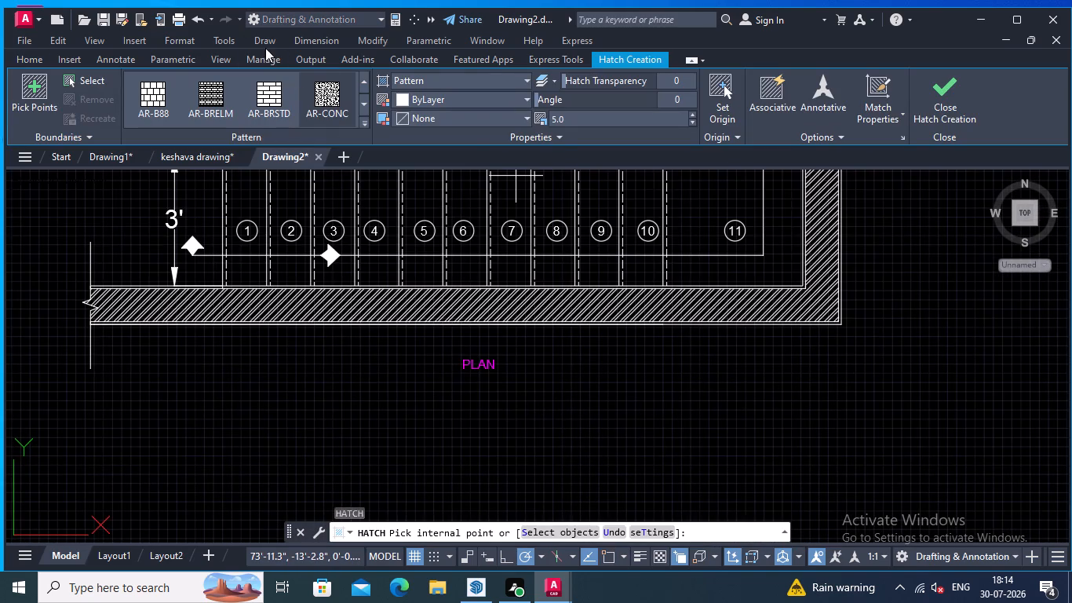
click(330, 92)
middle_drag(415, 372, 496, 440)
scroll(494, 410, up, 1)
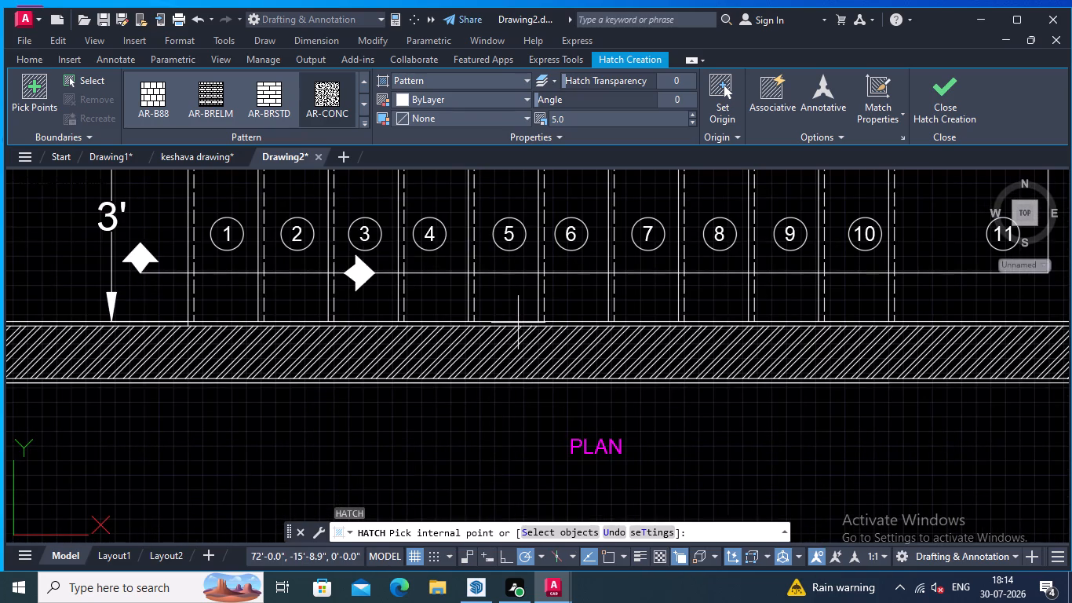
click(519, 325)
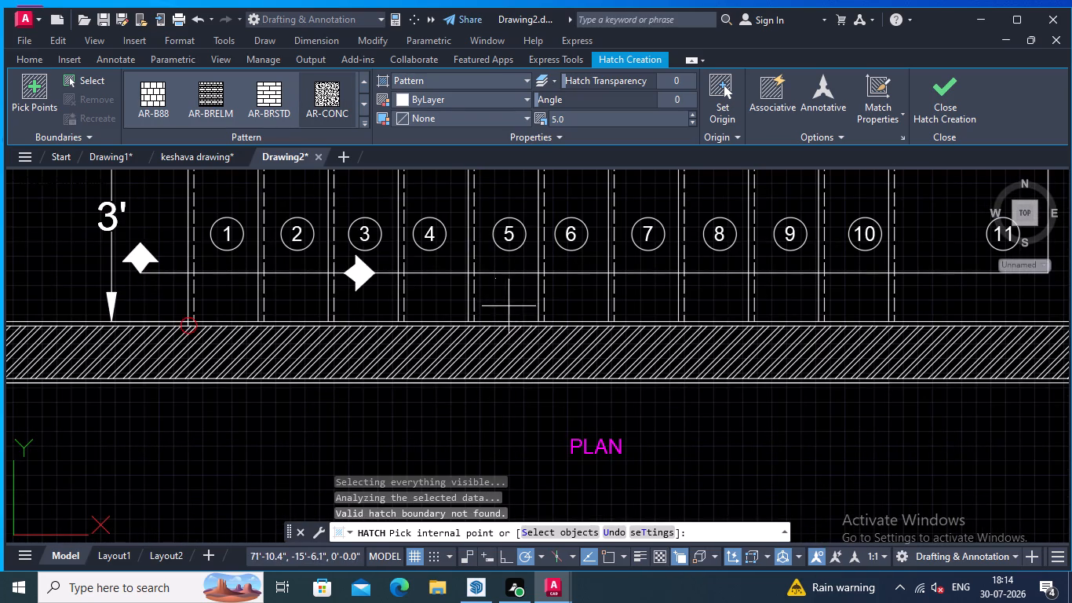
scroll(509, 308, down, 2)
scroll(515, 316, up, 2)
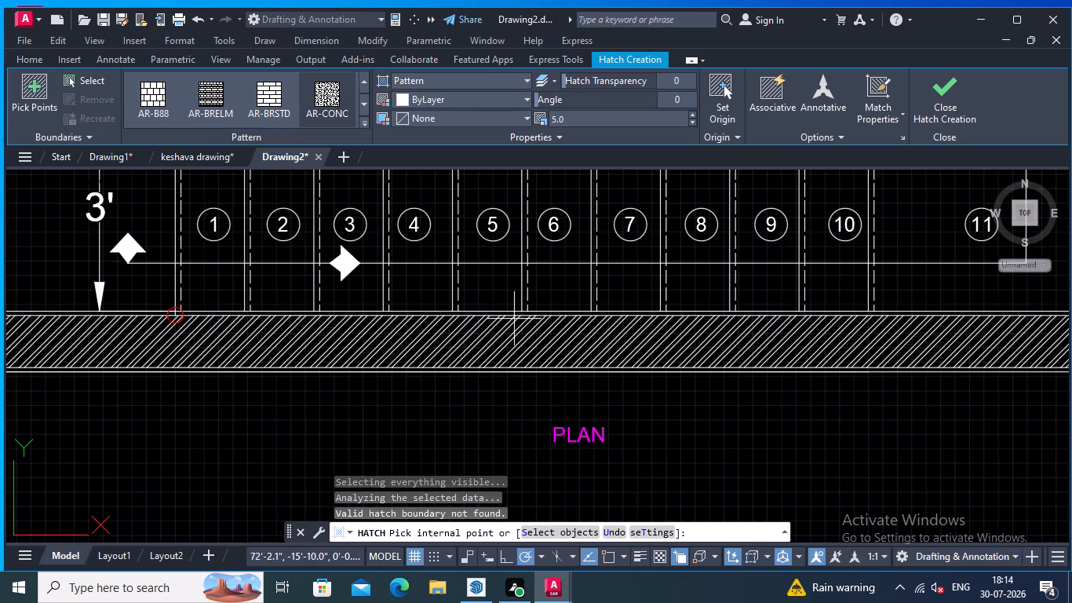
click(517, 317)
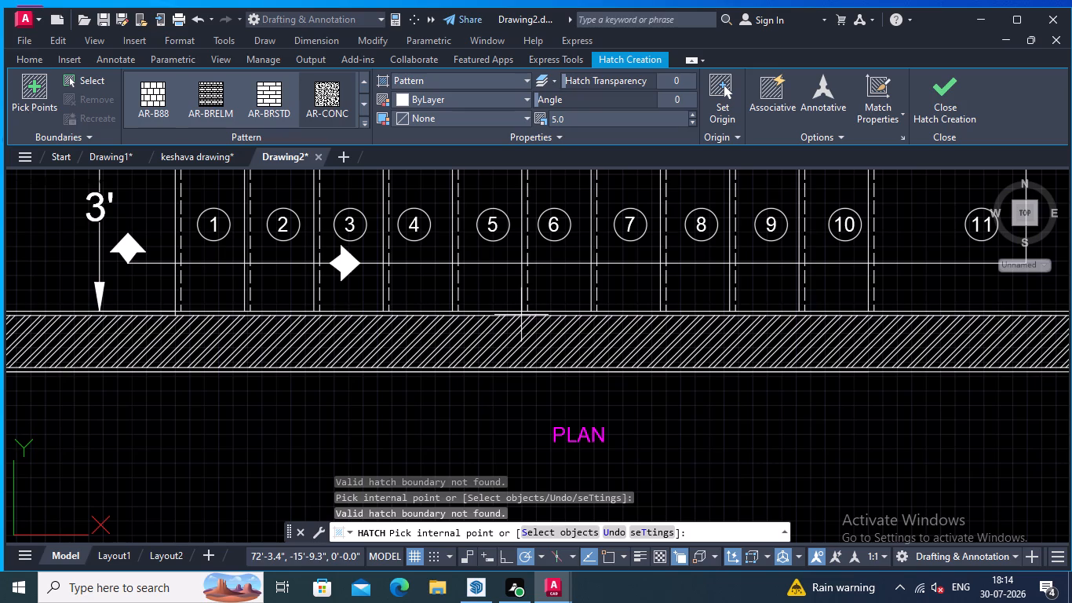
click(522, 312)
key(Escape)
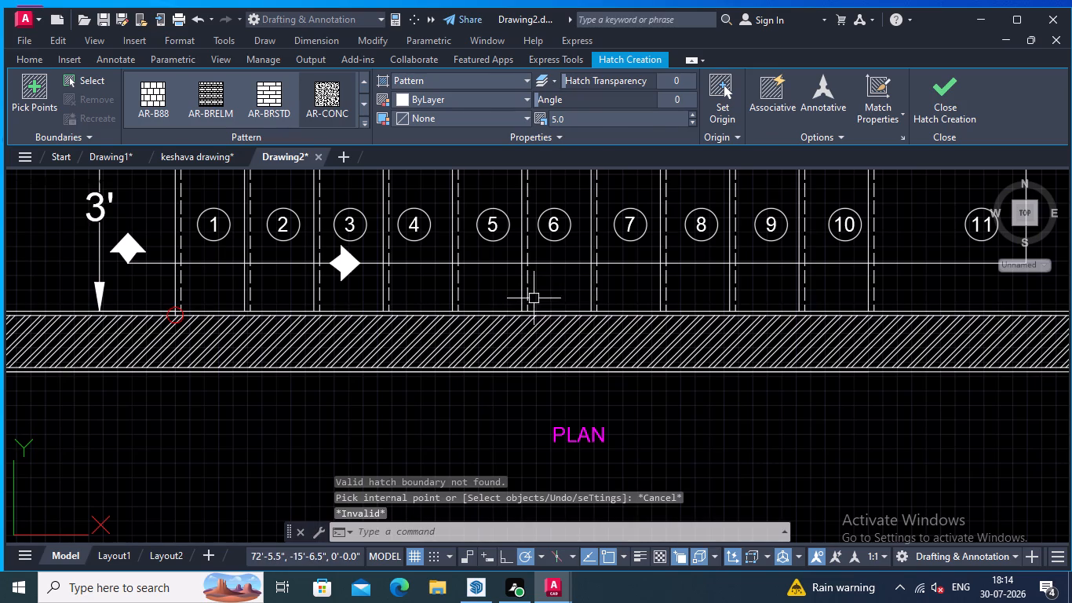
Undo back through the hatch attempt, the hatch strip erasure, the elevation copy and the staircase plan move.
key(ctrl+z)
key(ctrl+z)
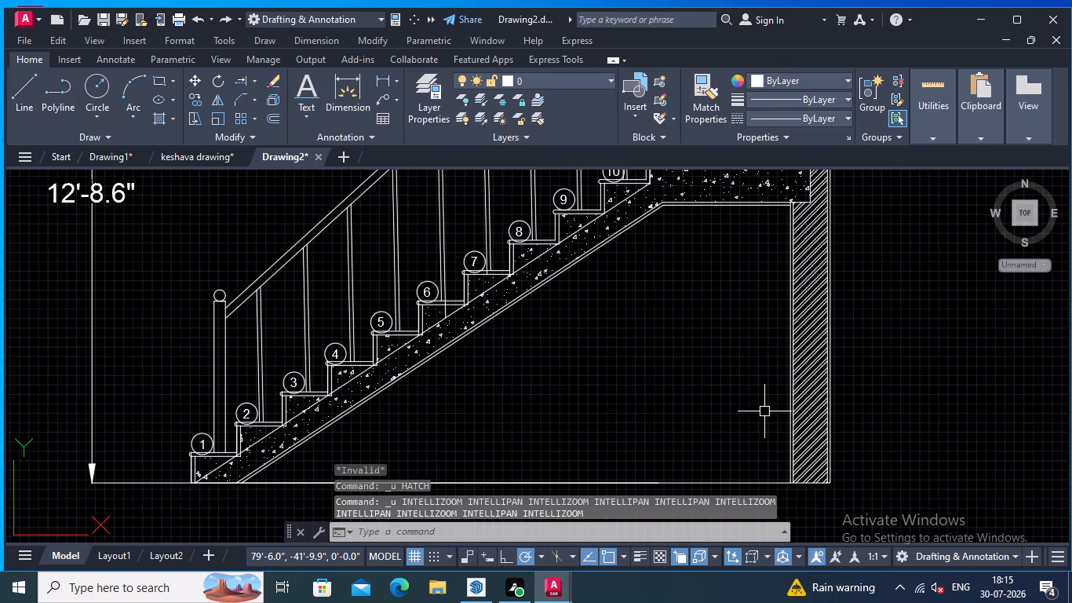
key(ctrl+z)
key(ctrl+z)
key(ctrl+z)
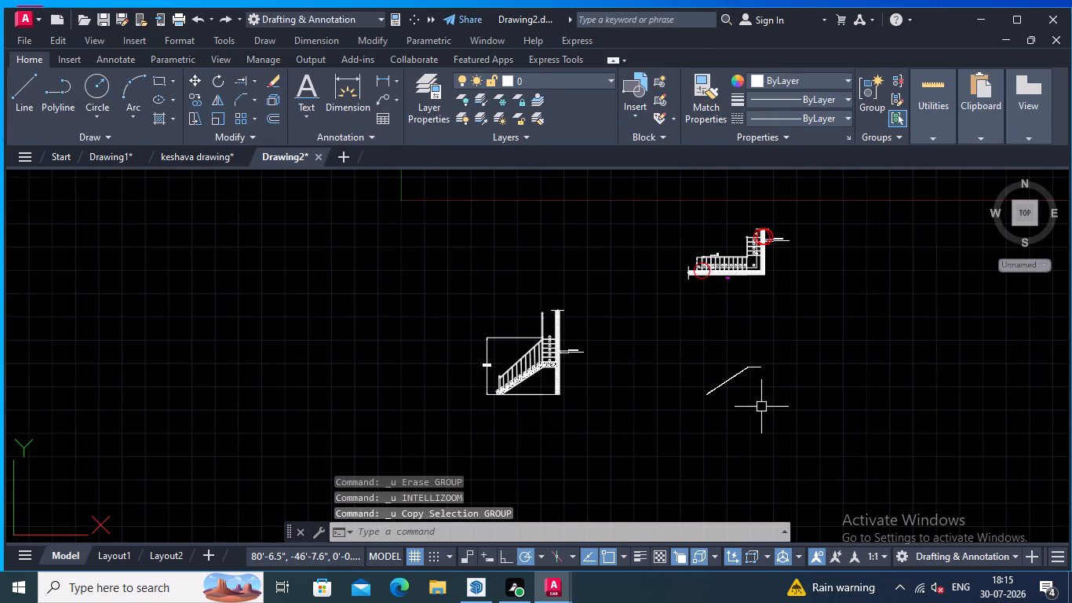
key(ctrl+z)
key(ctrl+z)
key(ctrl+z)
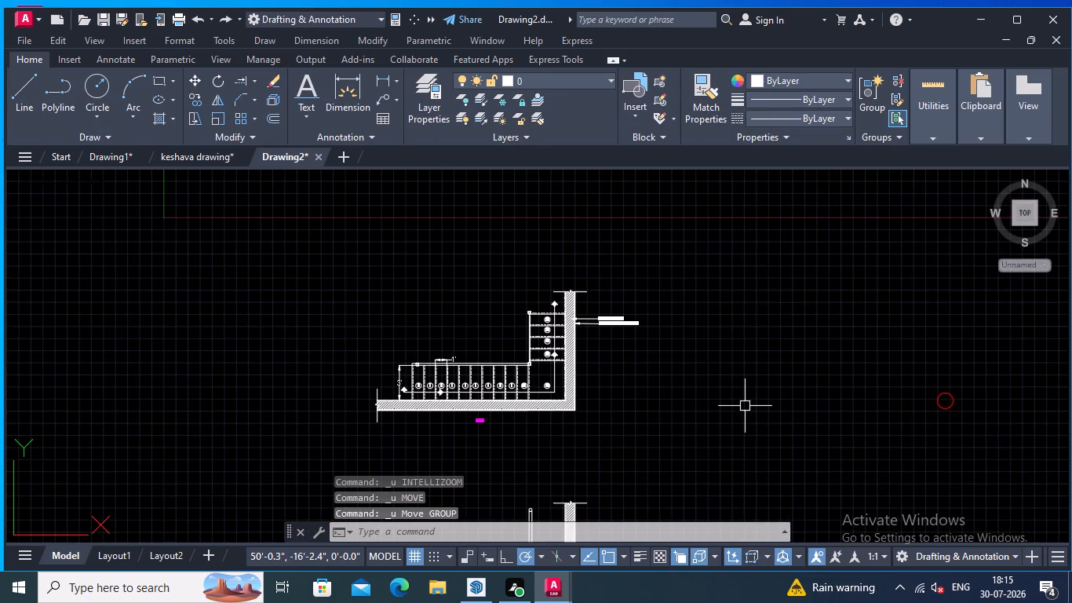
Look over the restored staircase plan and elevation, examining their walls, plaster hatching, leaders and surrounding space.
scroll(744, 407, down, 4)
middle_drag(741, 408, 707, 336)
scroll(717, 402, up, 3)
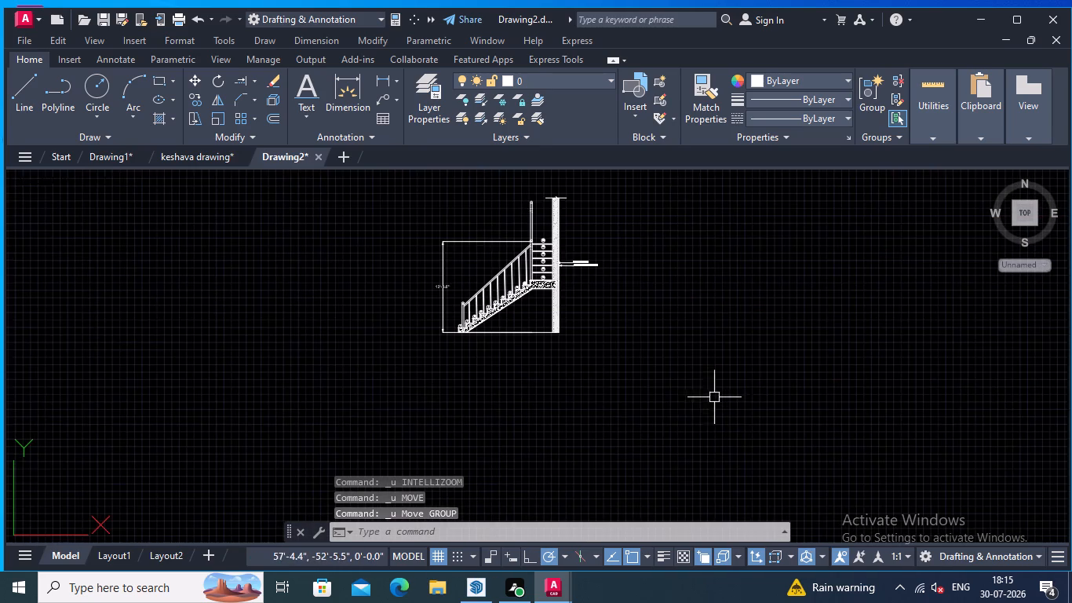
middle_drag(647, 361, 676, 462)
middle_drag(654, 380, 668, 429)
scroll(653, 367, up, 3)
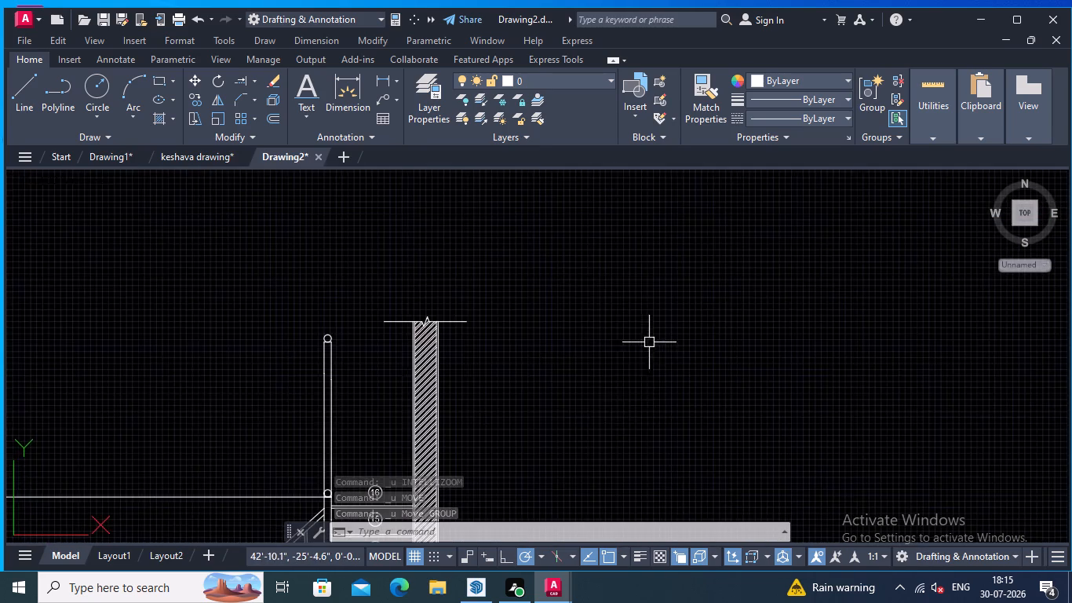
middle_drag(633, 395, 822, 179)
middle_drag(725, 401, 778, 332)
scroll(759, 345, down, 2)
middle_drag(780, 250, 781, 327)
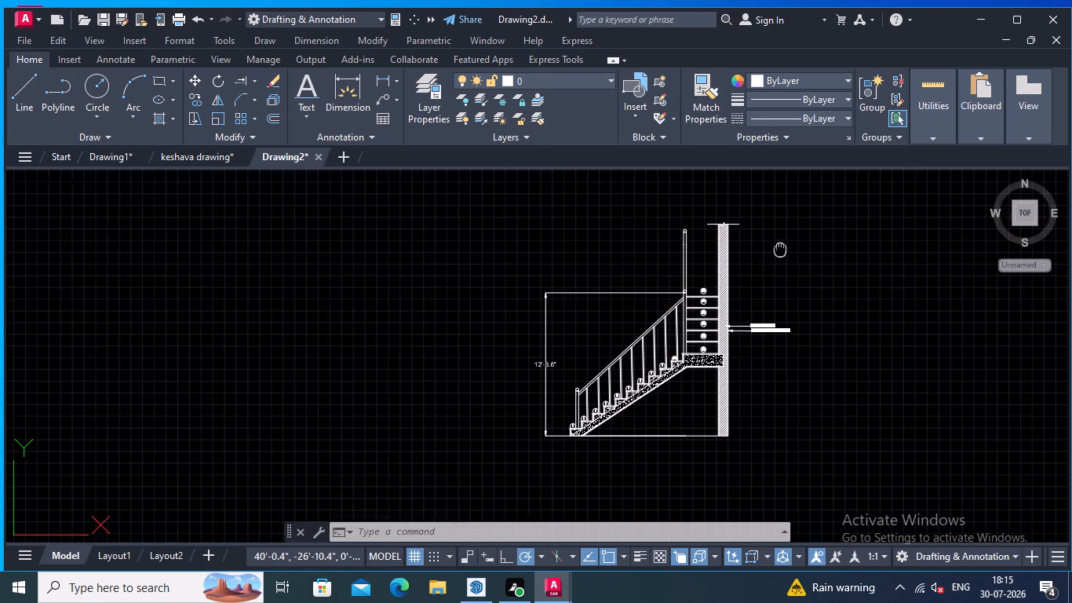
middle_drag(781, 327, 776, 505)
scroll(783, 459, down, 1)
middle_drag(816, 427, 727, 389)
scroll(702, 396, up, 2)
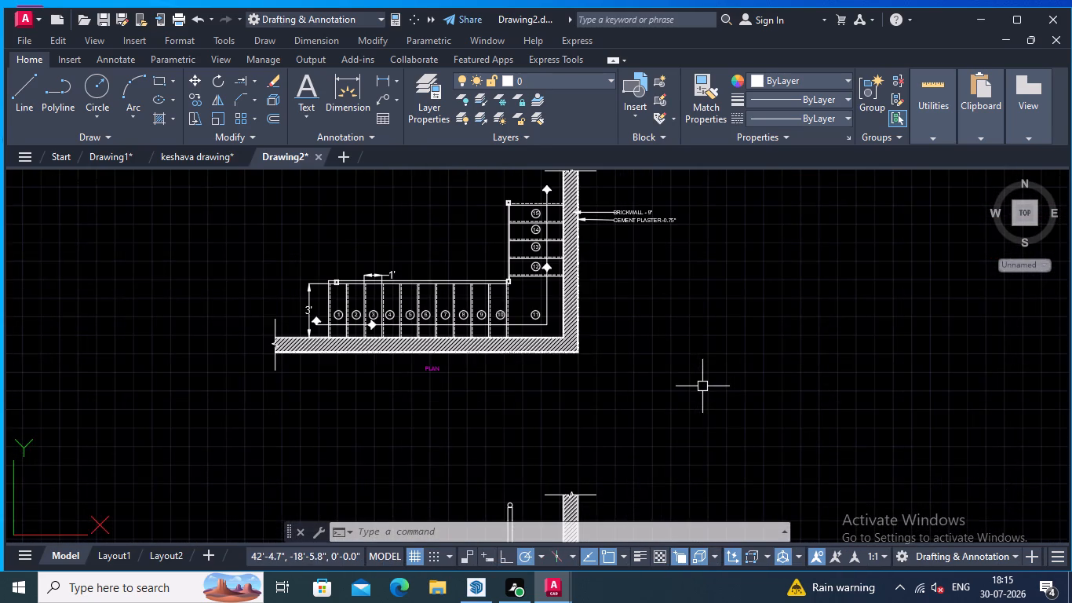
scroll(605, 363, up, 3)
middle_drag(596, 398, 599, 448)
scroll(615, 394, down, 2)
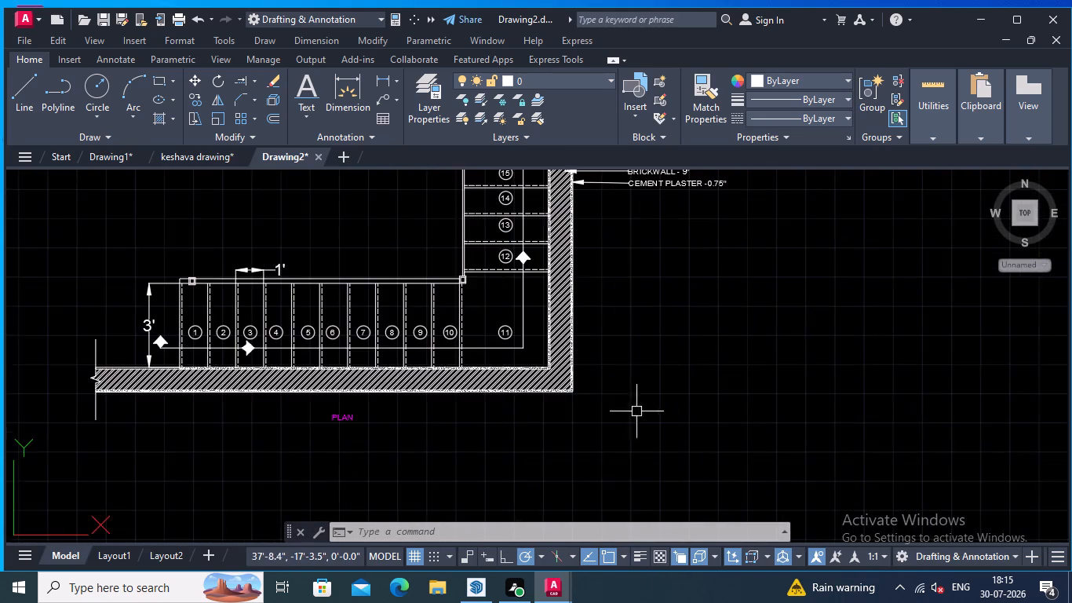
middle_drag(638, 412, 601, 228)
middle_drag(622, 472, 593, 246)
scroll(512, 376, up, 2)
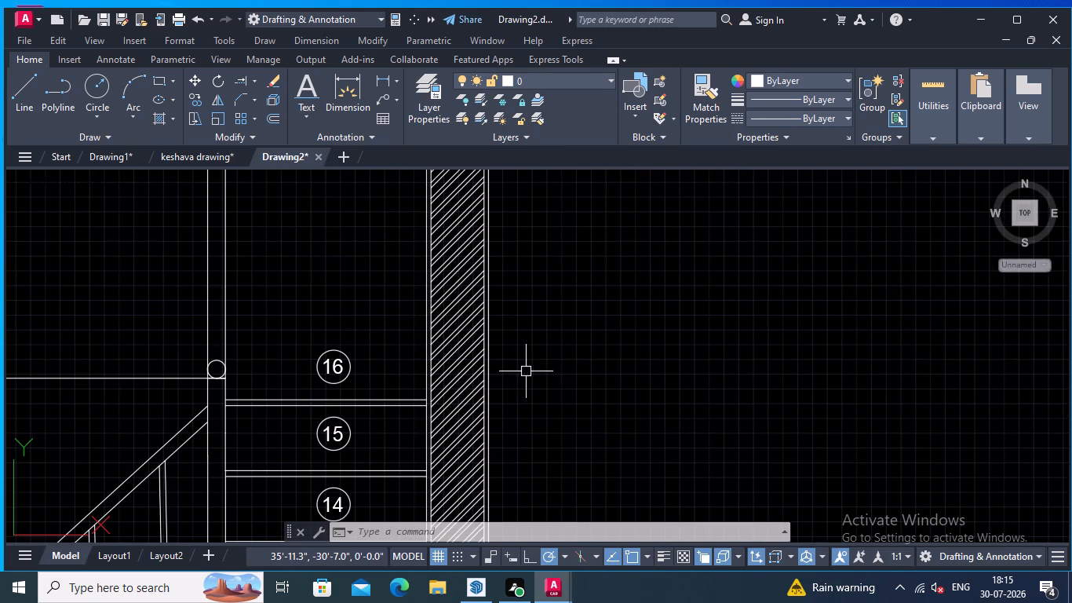
scroll(547, 390, down, 3)
middle_drag(788, 360, 795, 381)
scroll(784, 383, down, 2)
middle_drag(787, 383, 600, 433)
scroll(673, 417, down, 1)
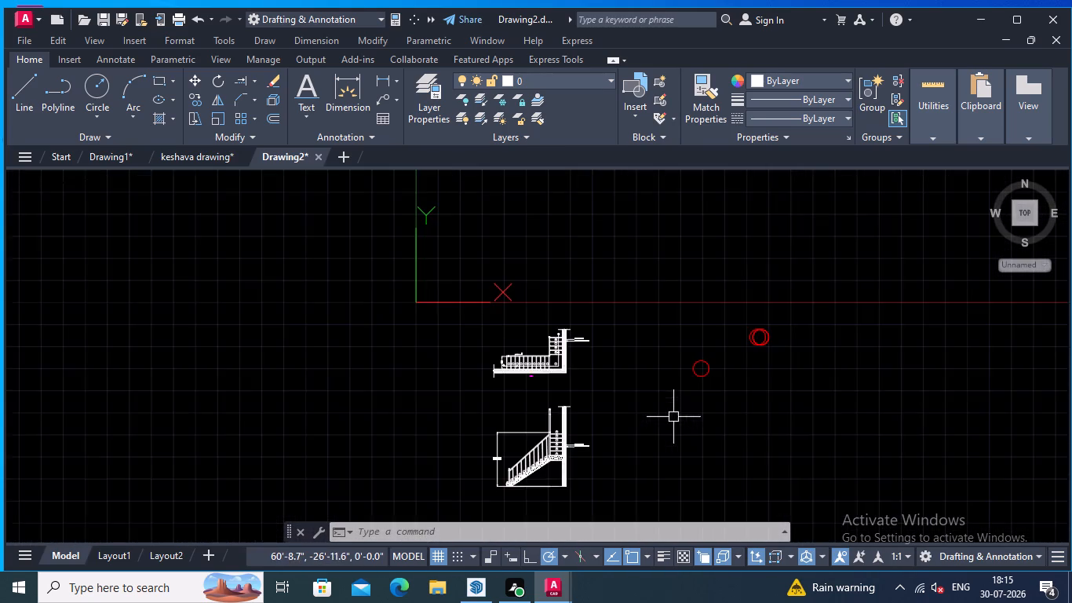
middle_drag(676, 407, 691, 258)
middle_drag(668, 338, 707, 462)
middle_drag(647, 416, 694, 381)
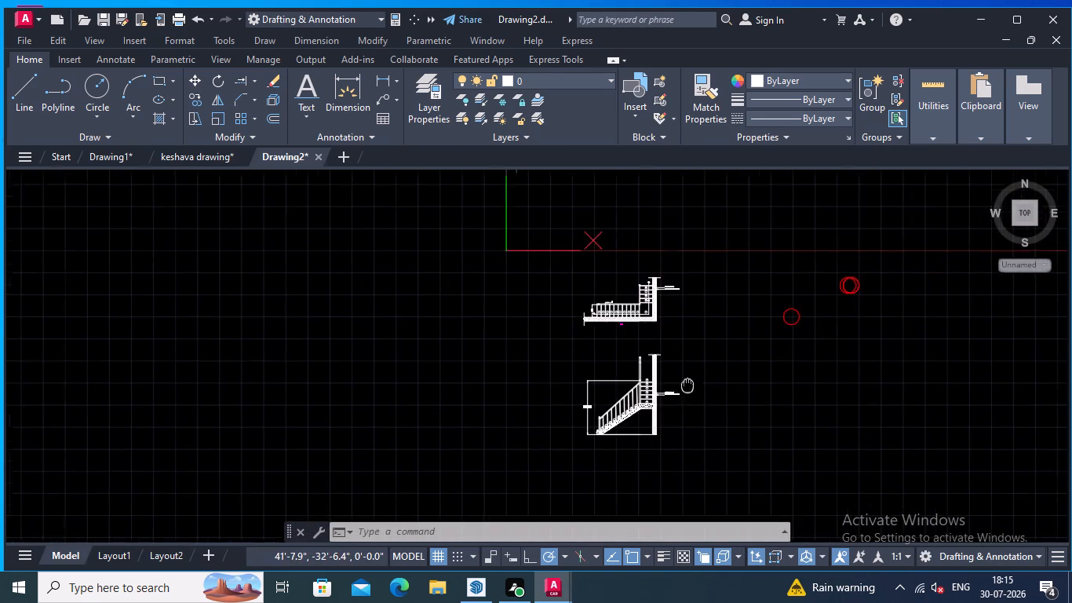
middle_drag(694, 381, 697, 378)
scroll(699, 400, up, 2)
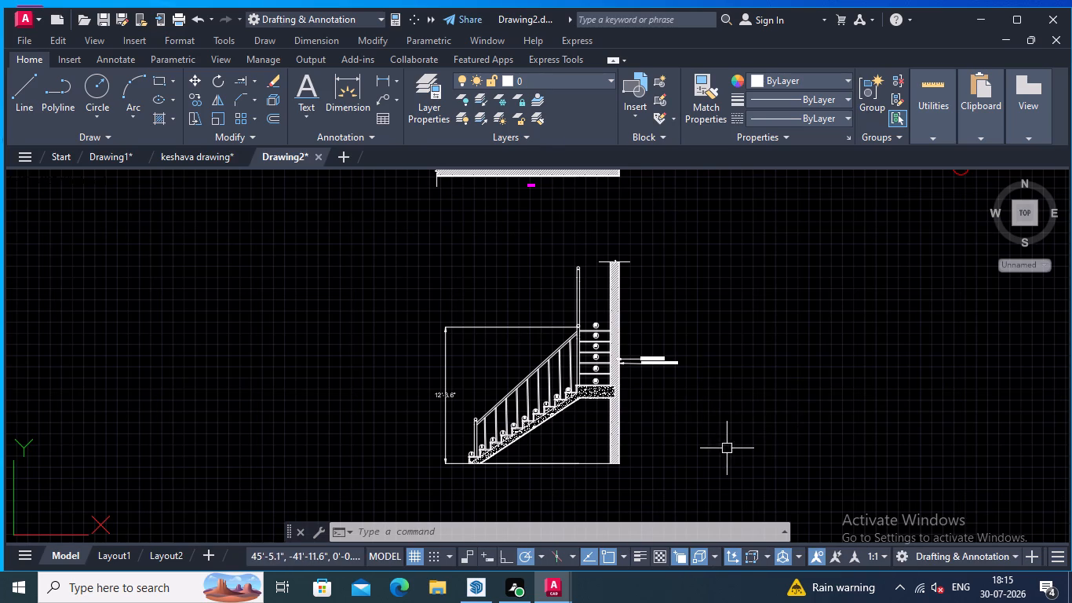
middle_drag(727, 448, 910, 356)
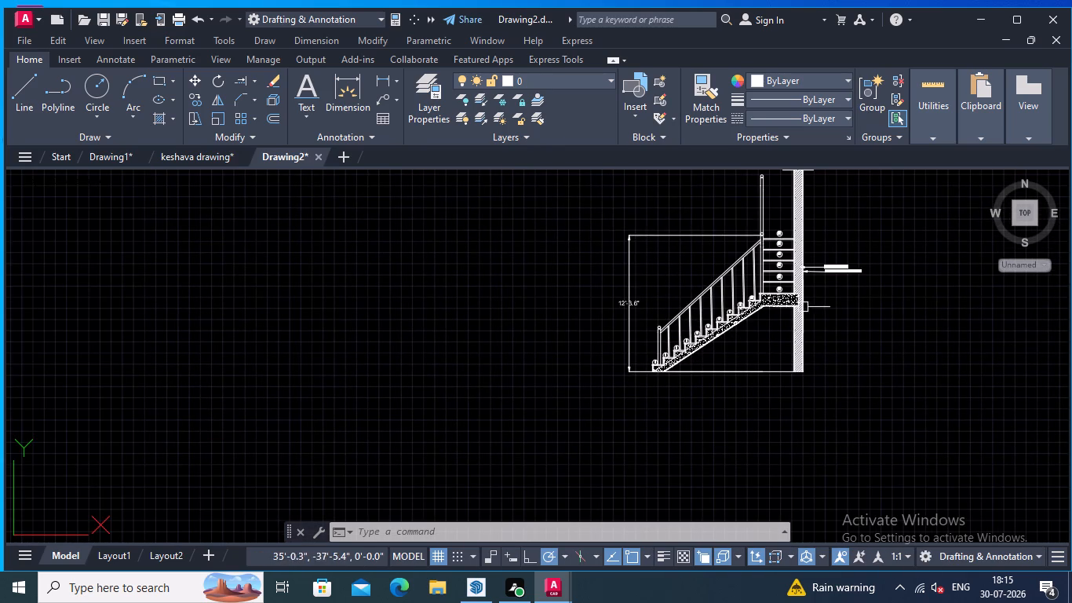
Add a horizontal linear dimension across landing 11 in the plan, from the line beside tread 10 to the wall's plaster face.
middle_drag(884, 342, 881, 469)
middle_drag(848, 259, 867, 385)
scroll(862, 302, up, 1)
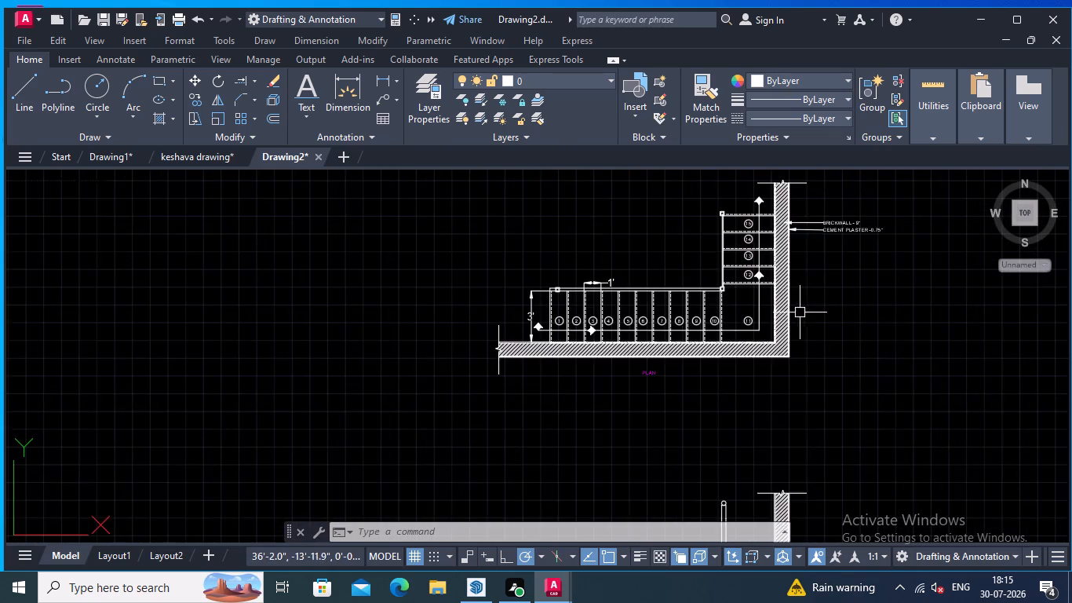
scroll(797, 310, up, 2)
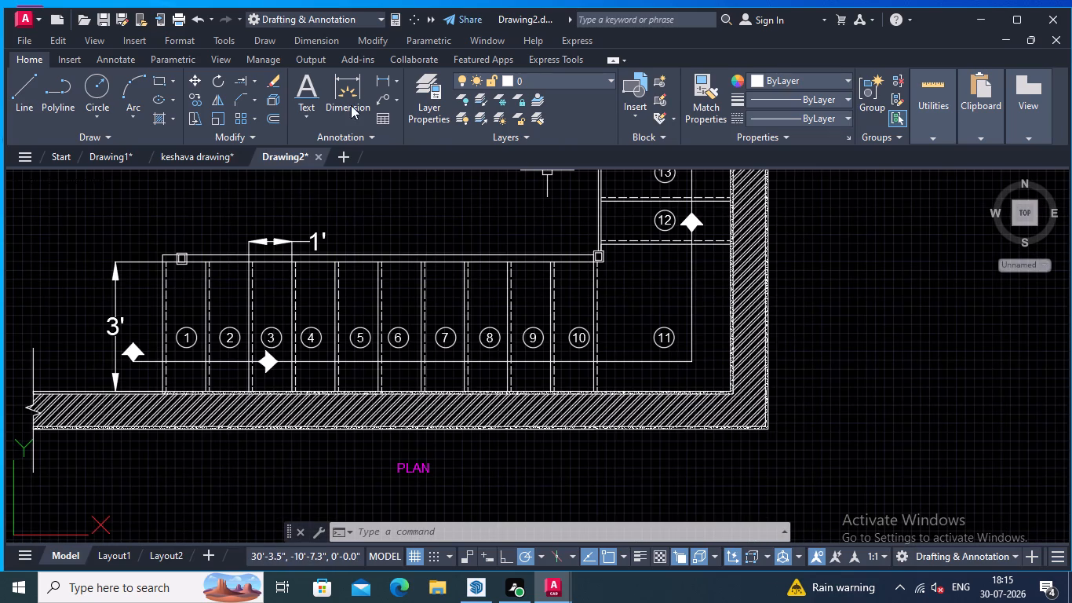
click(381, 76)
scroll(640, 333, up, 1)
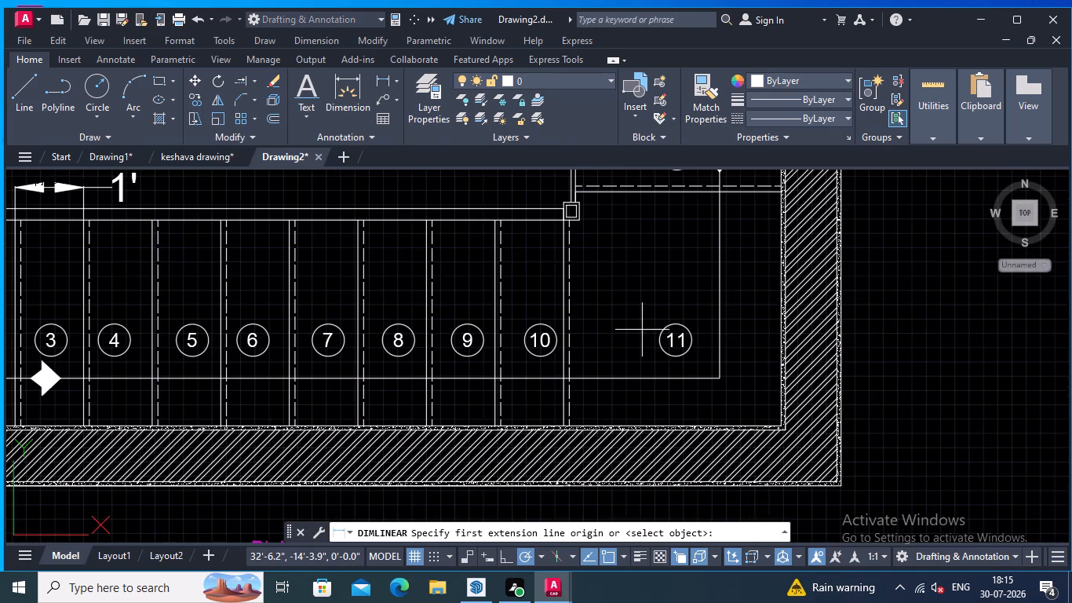
middle_drag(642, 330, 642, 379)
scroll(615, 331, up, 1)
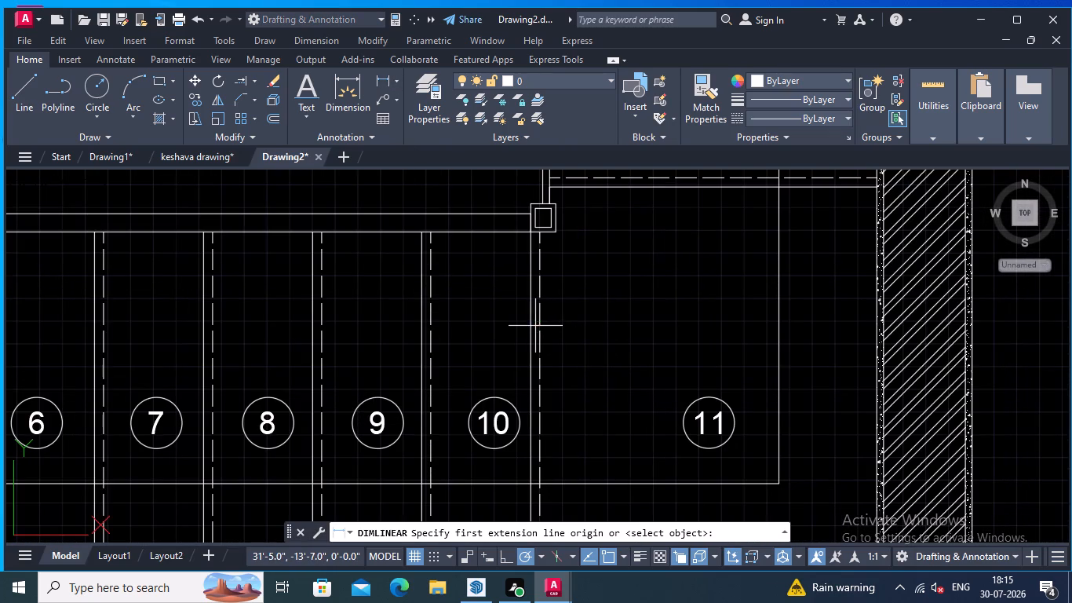
click(531, 326)
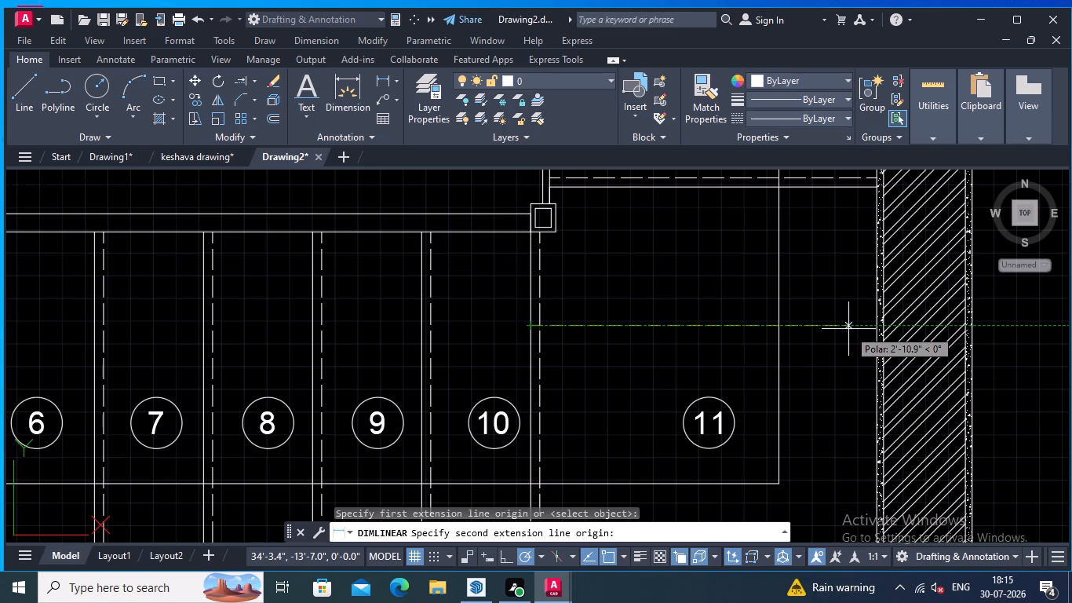
scroll(851, 327, up, 1)
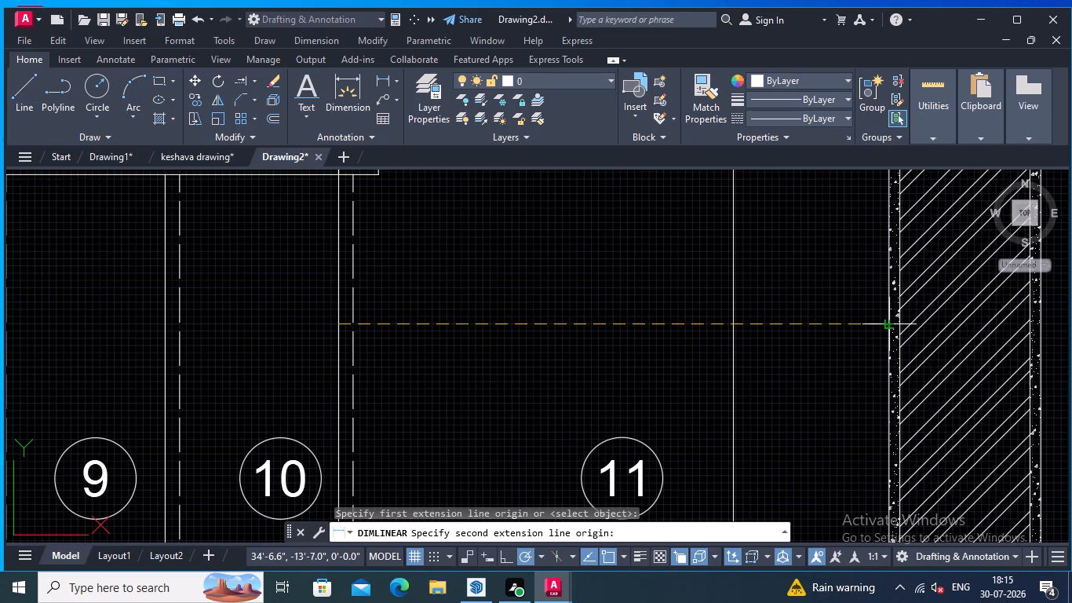
click(891, 327)
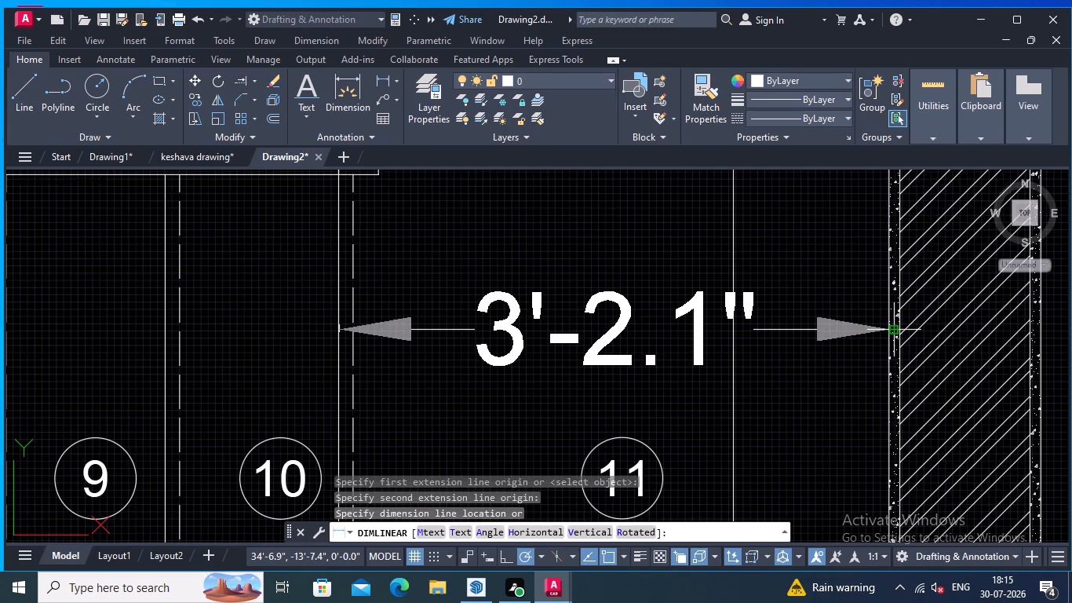
click(905, 330)
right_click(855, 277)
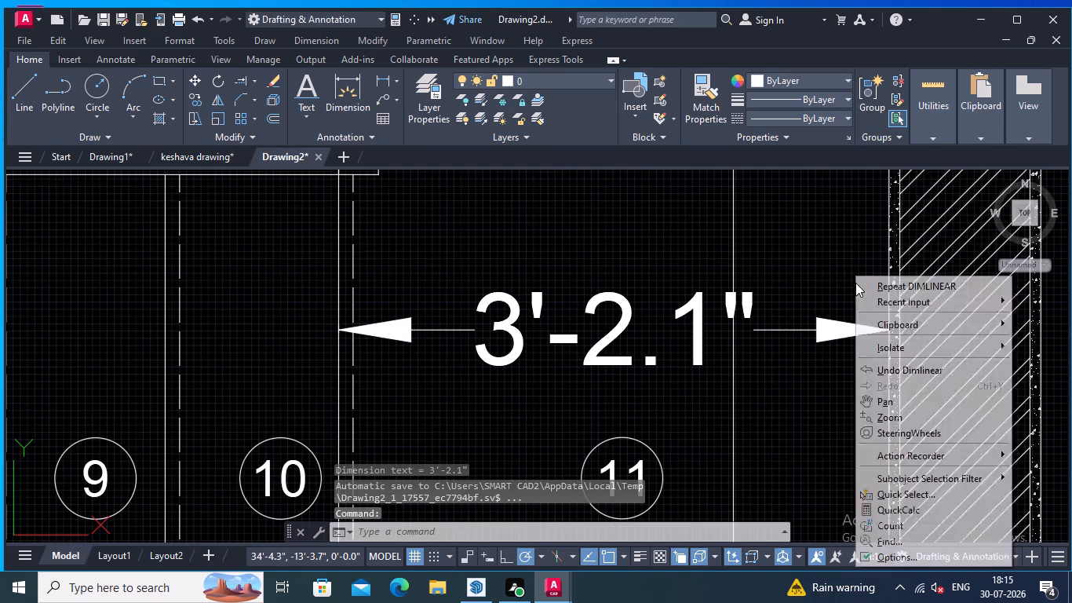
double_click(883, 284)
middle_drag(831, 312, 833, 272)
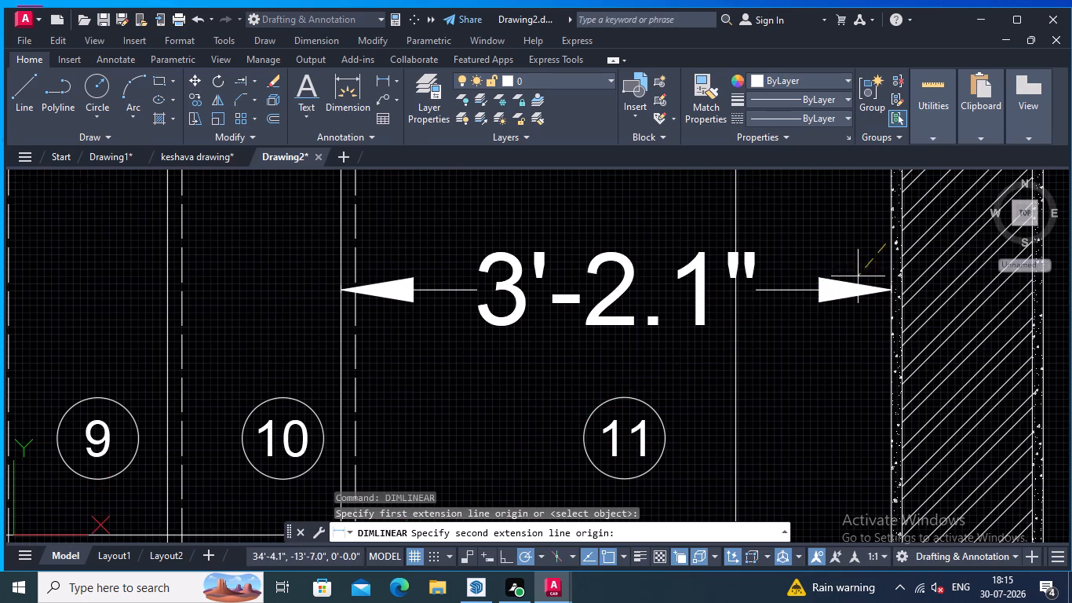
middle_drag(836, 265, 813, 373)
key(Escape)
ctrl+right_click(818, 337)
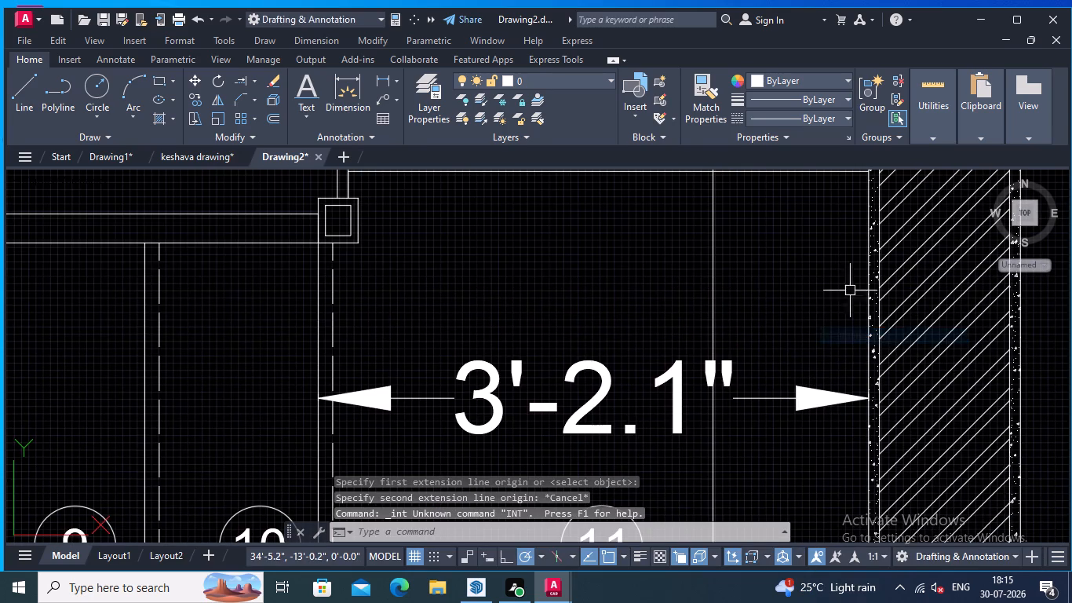
Add a vertical linear dimension across landing 11 in the plan, from the line below tread 12 to the bottom wall's brick-side plaster line.
right_click(823, 285)
click(848, 287)
scroll(788, 294, down, 2)
middle_drag(788, 294, 788, 352)
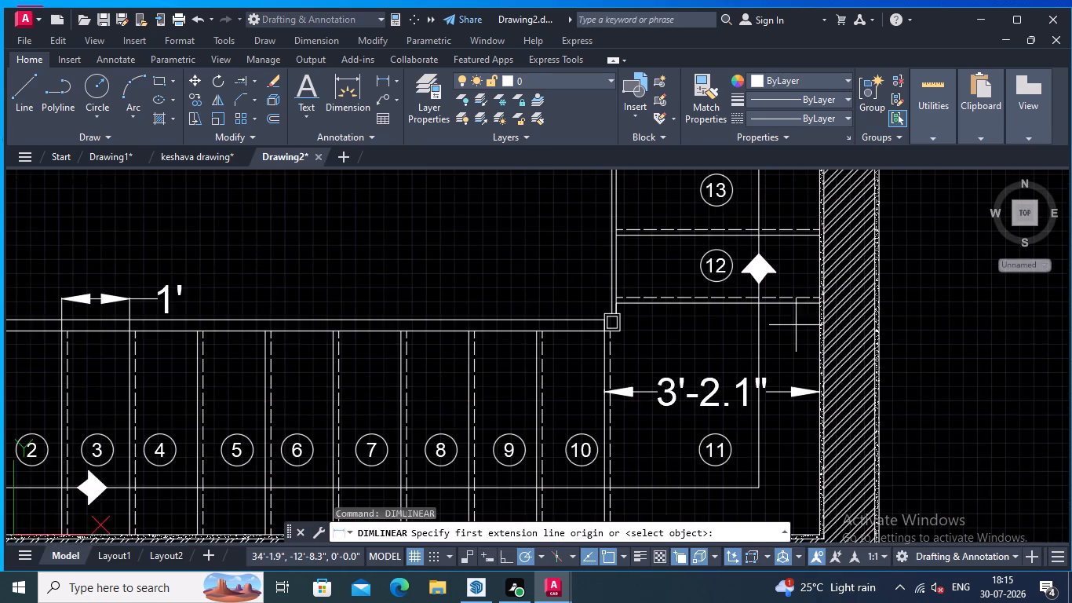
scroll(798, 315, up, 1)
click(801, 294)
middle_drag(799, 407, 782, 265)
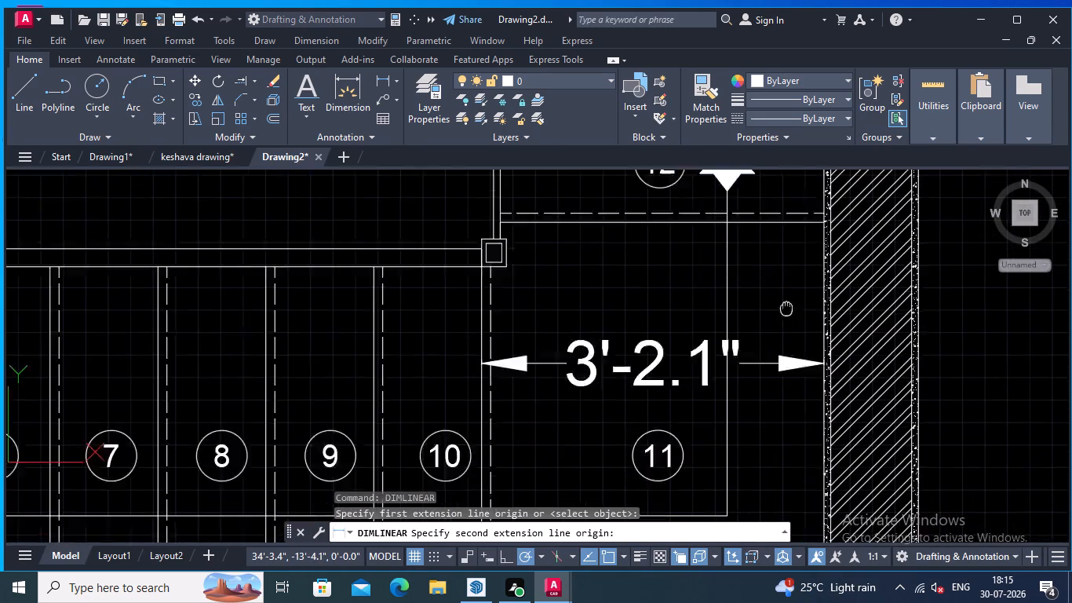
middle_drag(782, 265, 782, 245)
middle_drag(776, 459, 826, 453)
scroll(837, 490, up, 1)
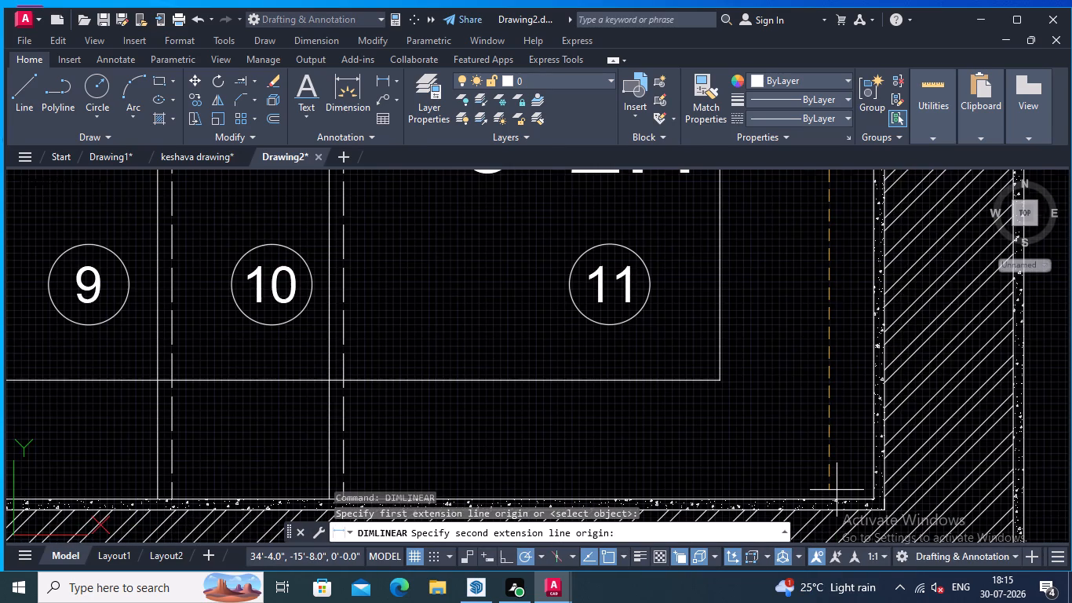
scroll(836, 506, up, 1)
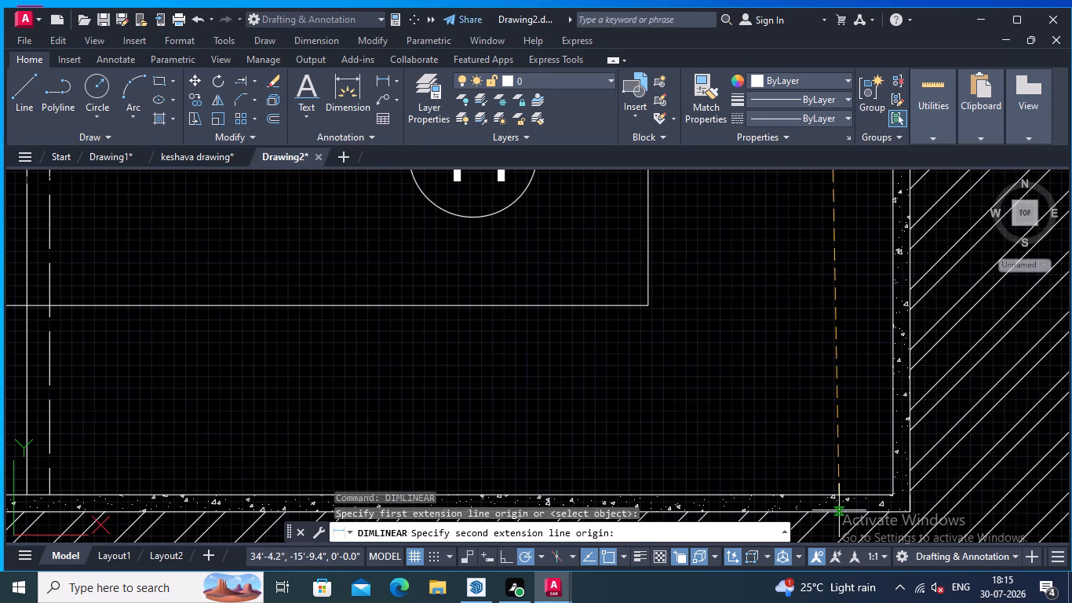
click(844, 513)
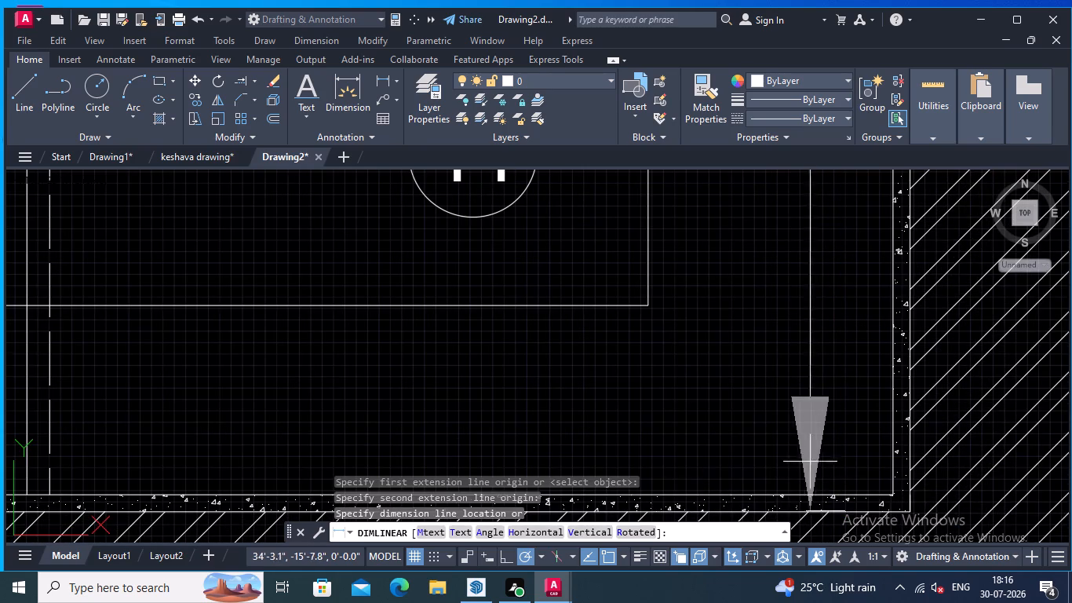
scroll(764, 367, down, 2)
middle_click(779, 409)
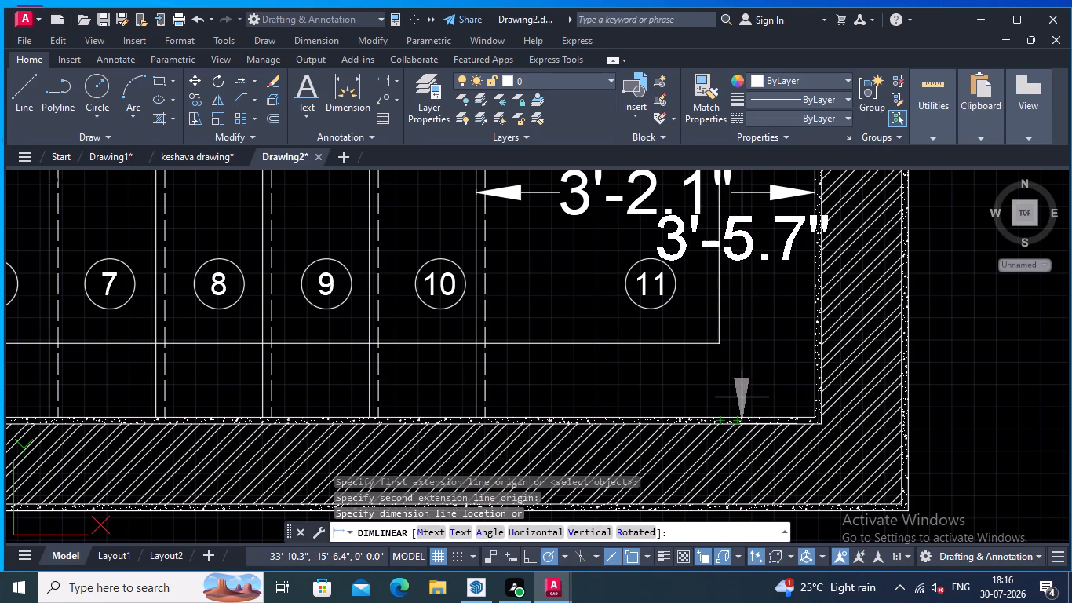
click(742, 397)
scroll(754, 375, down, 3)
middle_click(768, 378)
scroll(766, 337, up, 3)
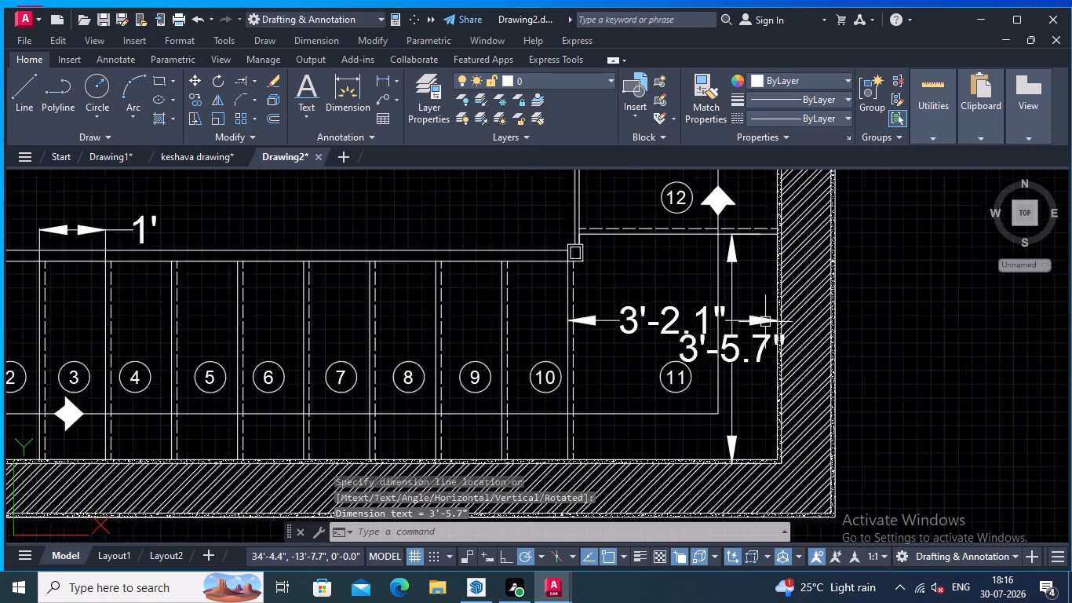
scroll(751, 321, up, 2)
middle_click(757, 324)
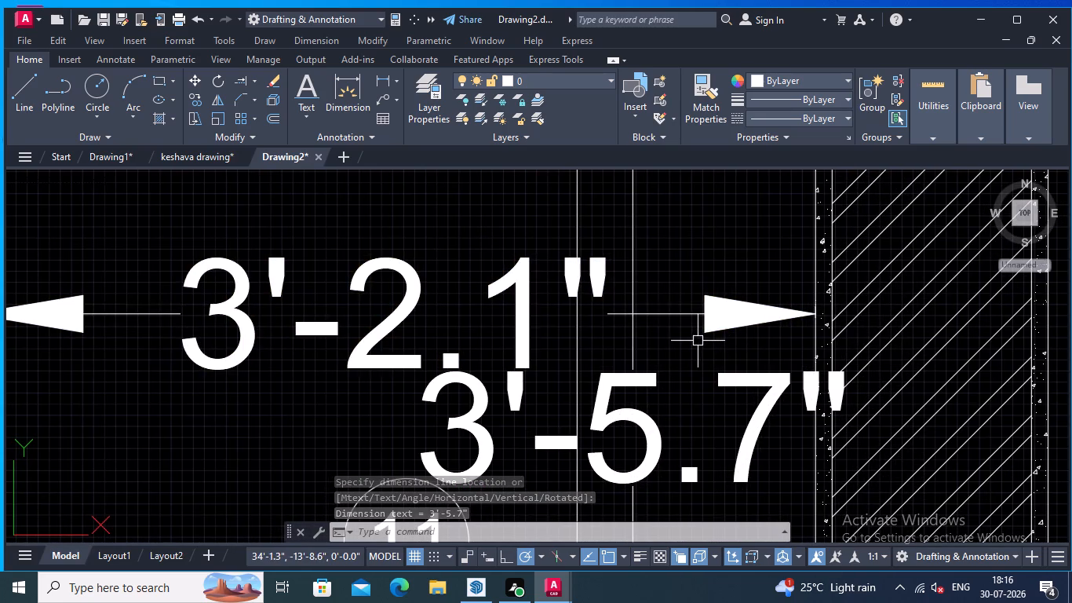
Add a multileader in the elevation pointing to the sloping handrail, with 2.5" high text reading HANDRAIL -2".
scroll(660, 301, down, 1)
scroll(935, 393, down, 3)
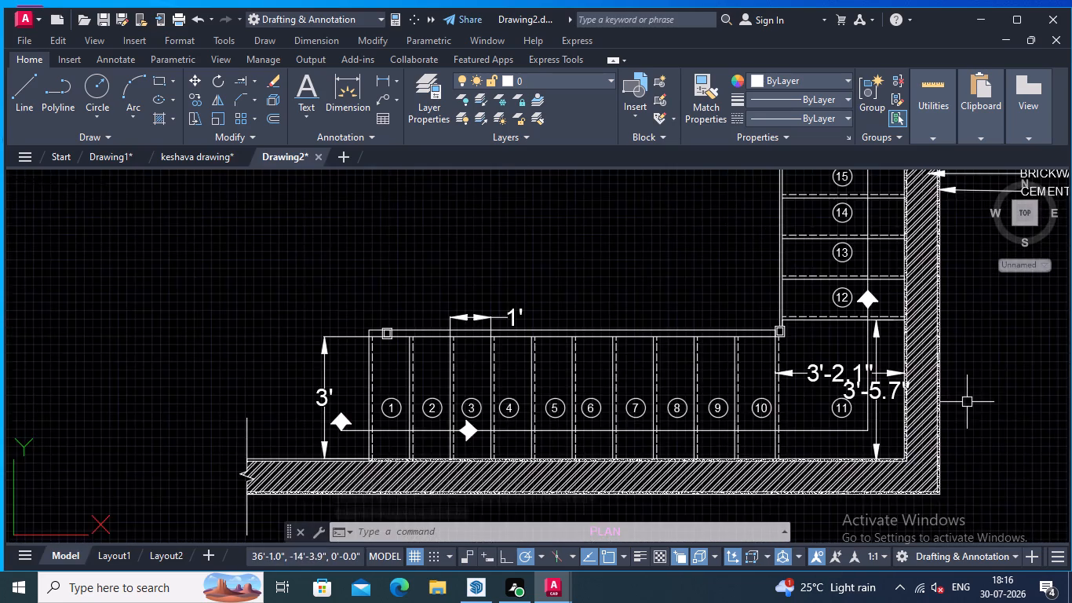
middle_drag(968, 403, 855, 307)
scroll(865, 364, down, 2)
middle_drag(855, 386, 816, 245)
middle_drag(854, 410, 808, 254)
middle_drag(819, 370, 840, 363)
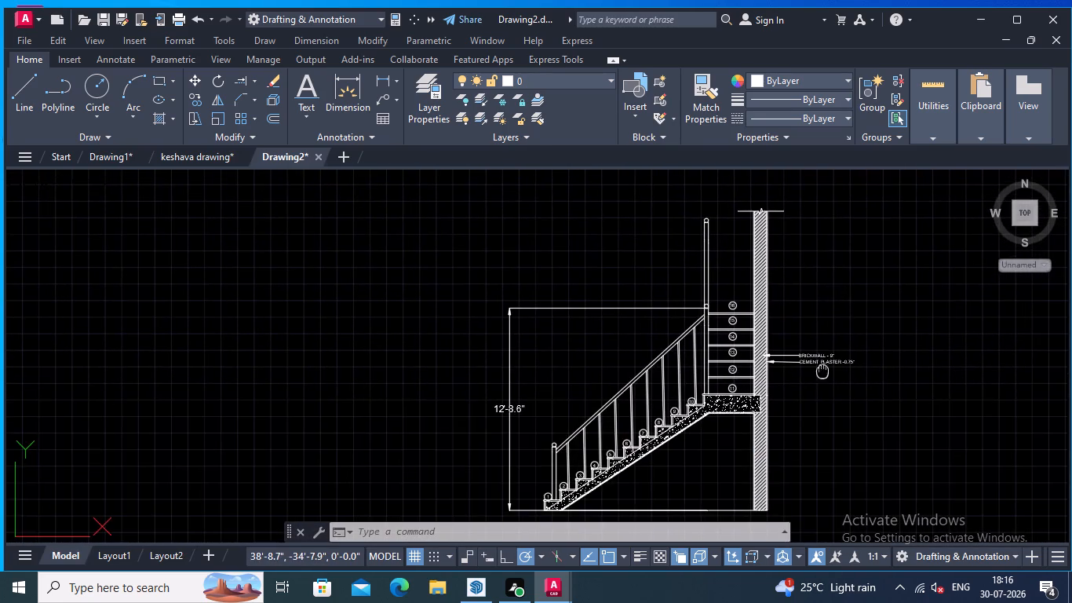
middle_drag(840, 363, 866, 342)
middle_drag(786, 416, 654, 443)
middle_drag(625, 439, 741, 459)
scroll(659, 361, up, 1)
middle_drag(659, 357, 680, 357)
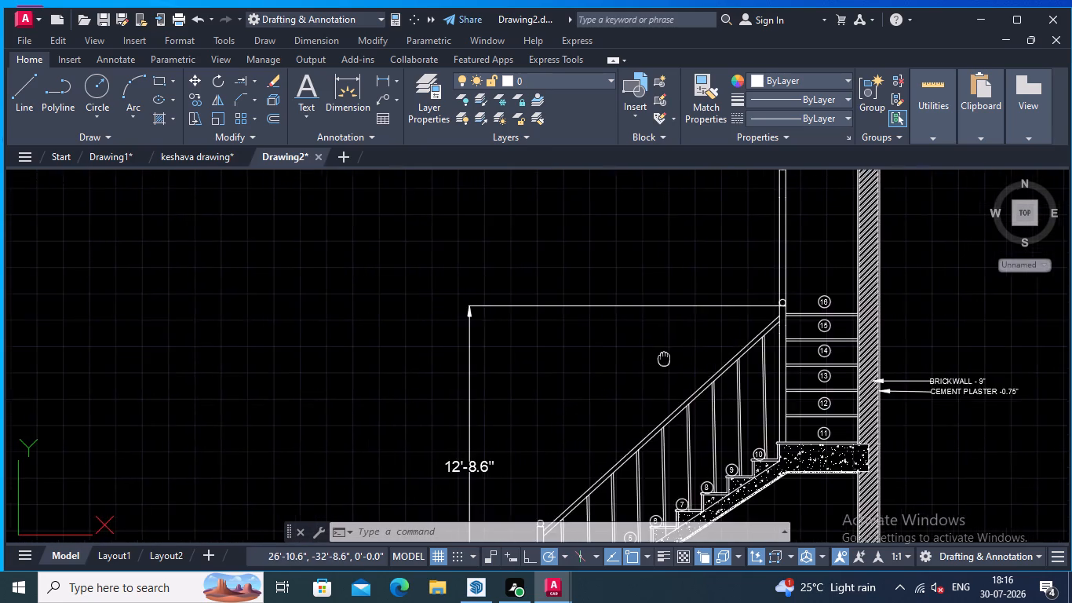
middle_drag(680, 357, 766, 327)
click(386, 97)
middle_drag(665, 414, 668, 414)
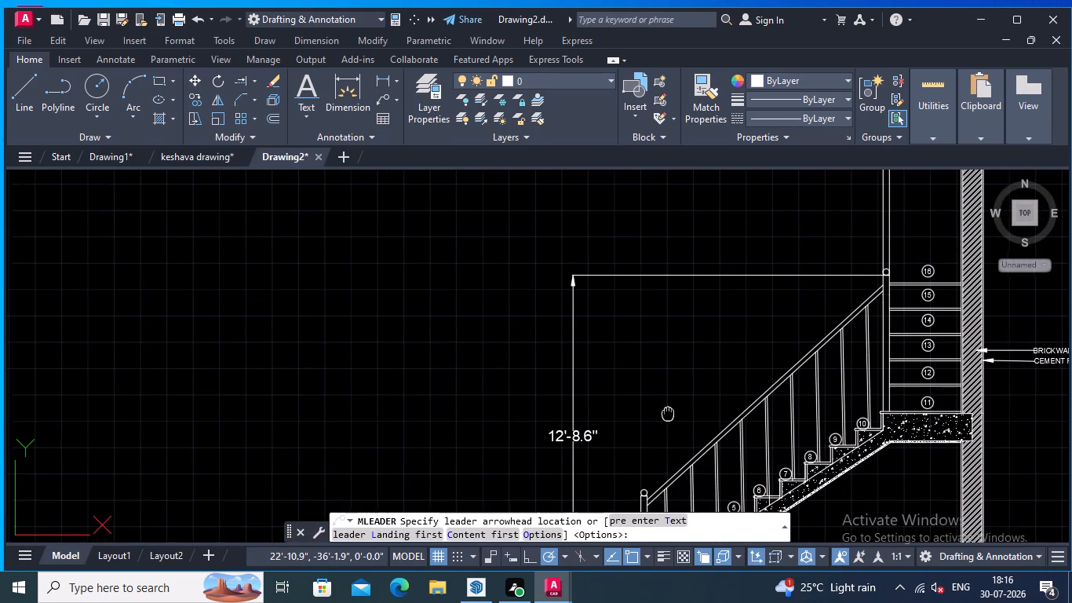
middle_drag(668, 414, 725, 360)
scroll(802, 367, up, 2)
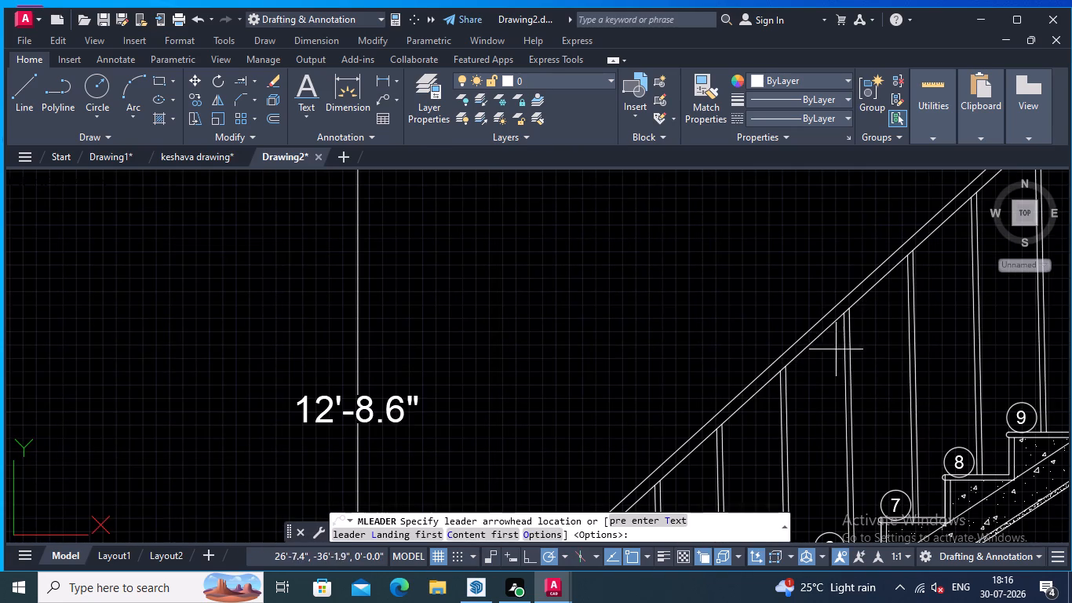
click(808, 331)
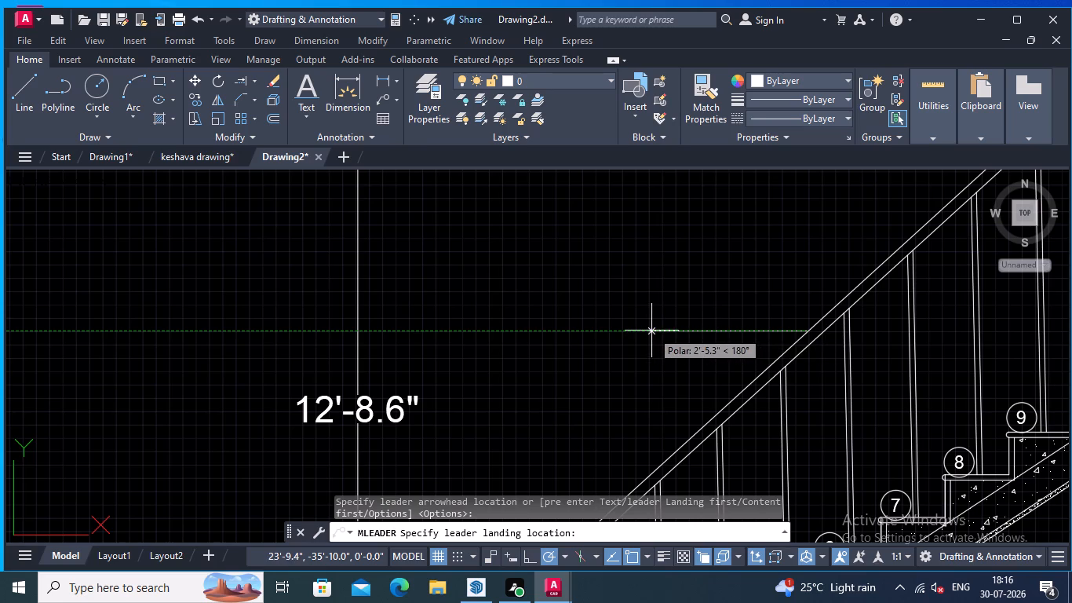
click(639, 326)
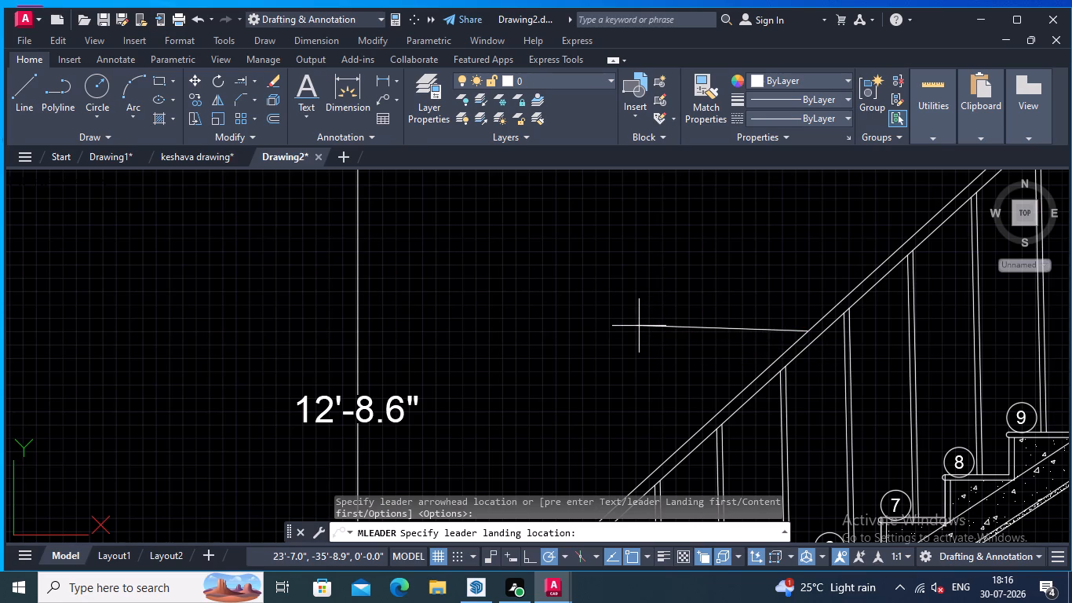
click(229, 96)
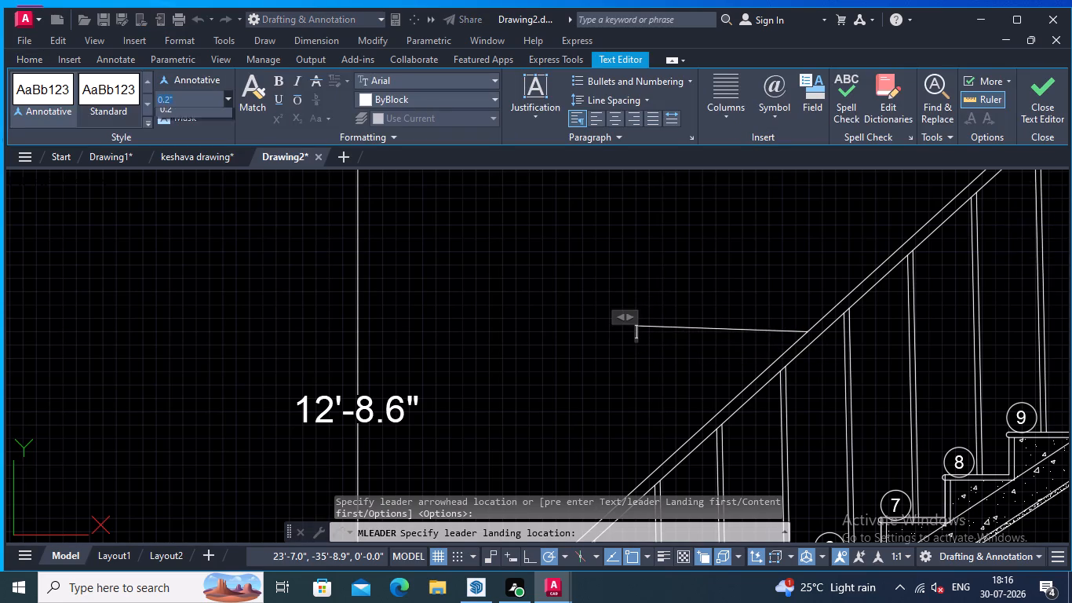
click(209, 127)
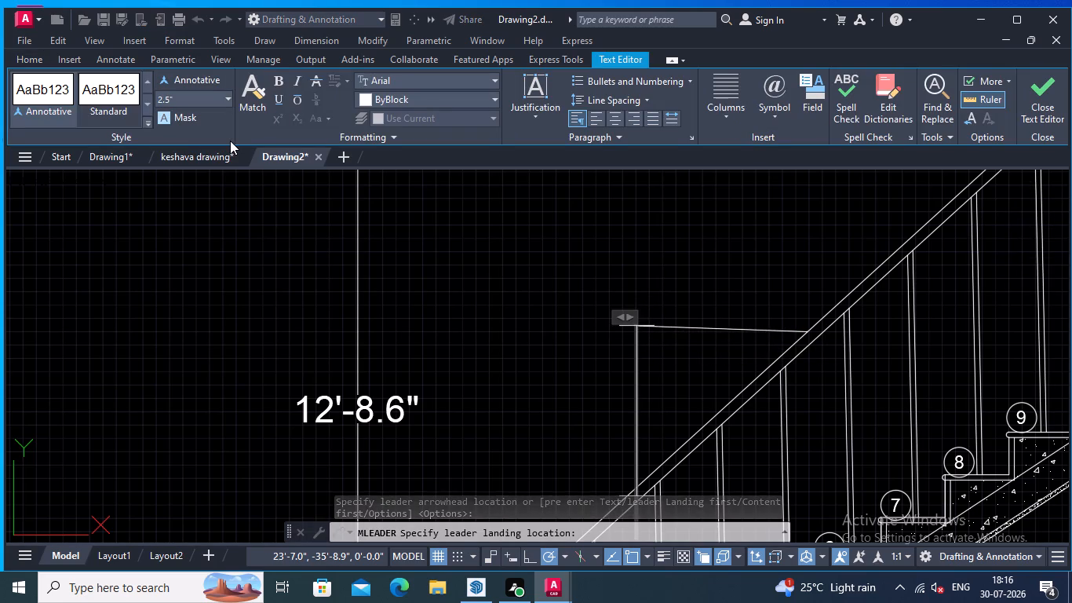
text(HAN)
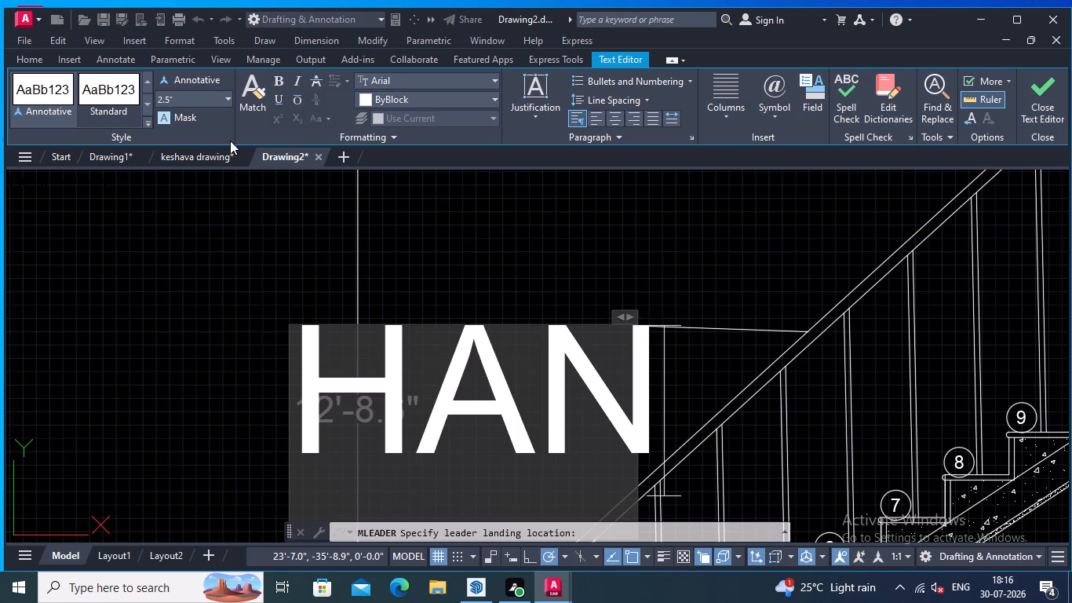
text(DRAIL)
key(space)
text(-)
key(2)
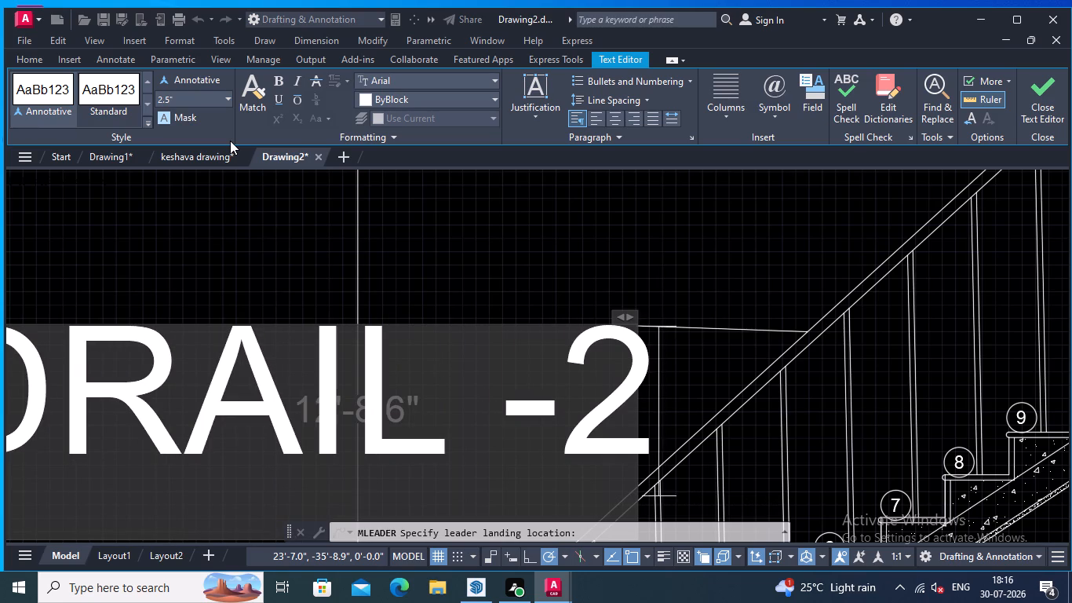
key(shift+quotedbl)
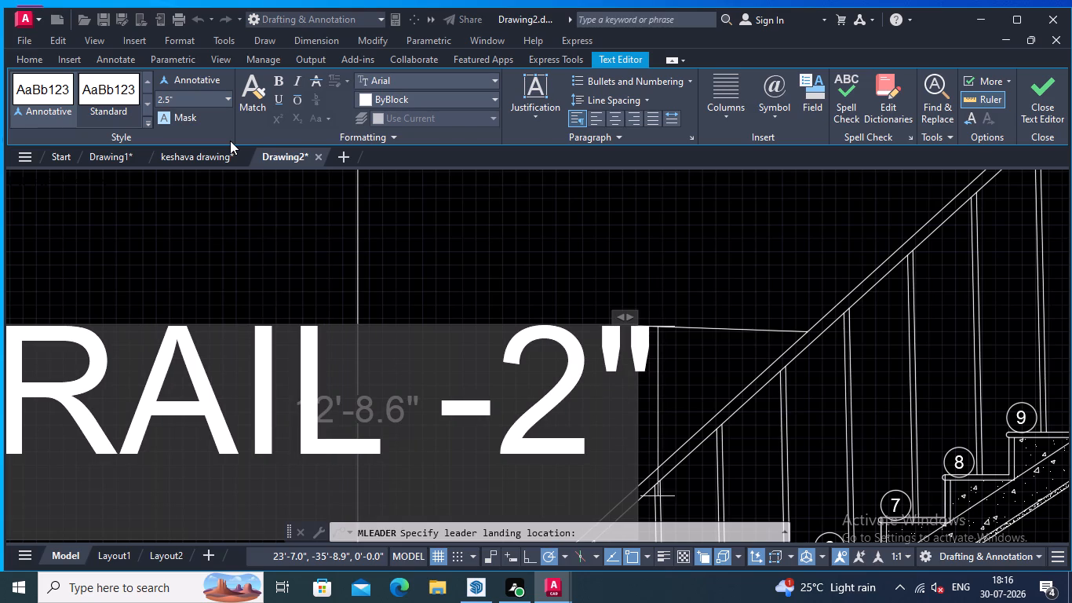
scroll(253, 136, down, 3)
scroll(308, 219, down, 1)
middle_drag(360, 235, 420, 199)
click(442, 221)
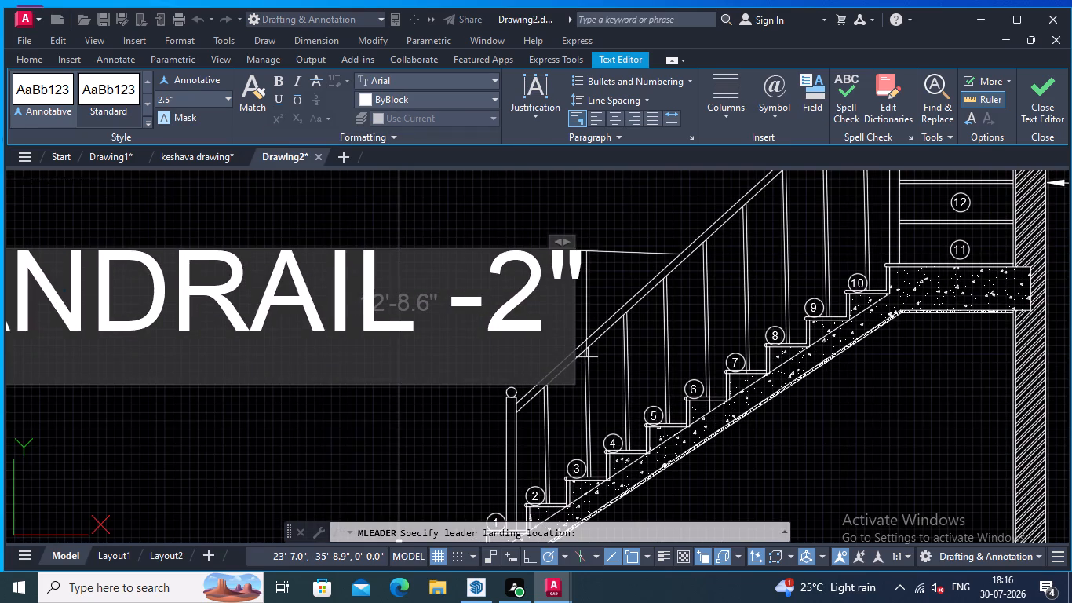
Add a multileader in the elevation pointing to the post beside landing 11, with 2.5" high text reading NEWEL POST -3' HIGH.
right_click(490, 213)
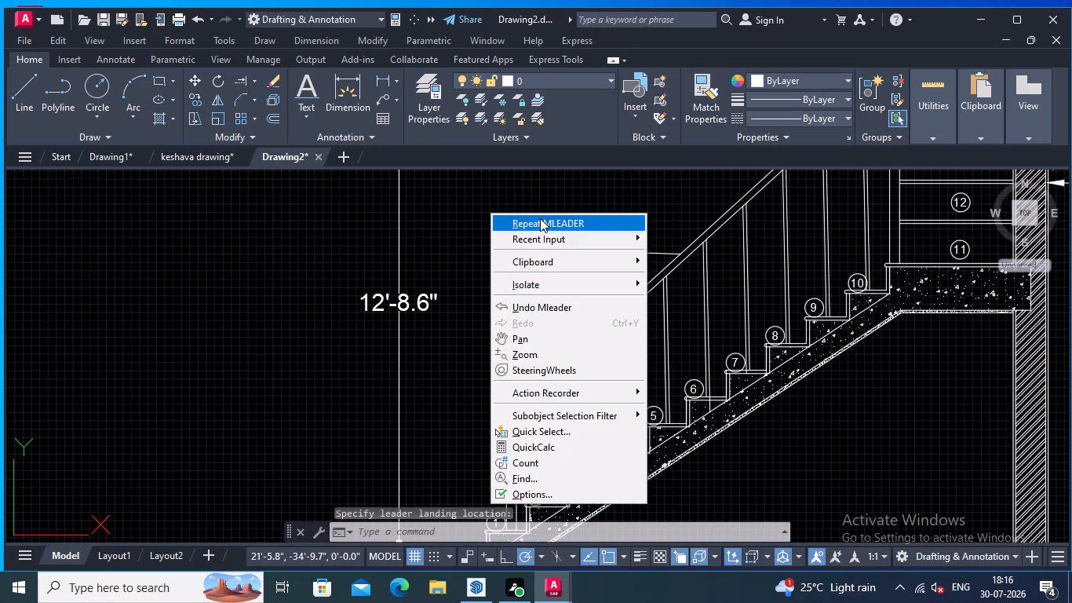
click(540, 217)
scroll(615, 296, up, 2)
middle_click(614, 293)
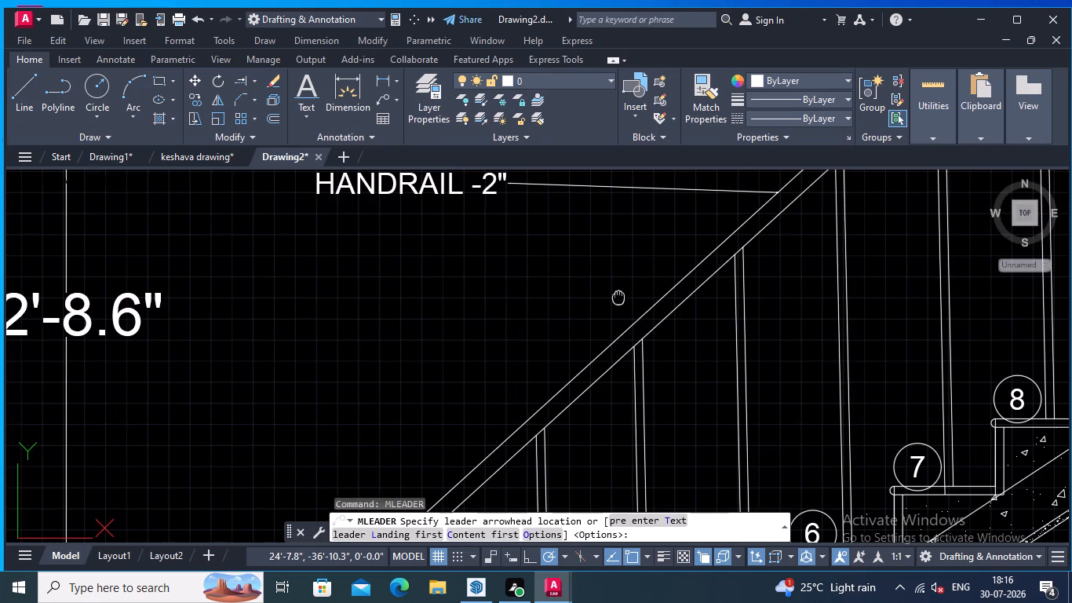
scroll(760, 332, down, 3)
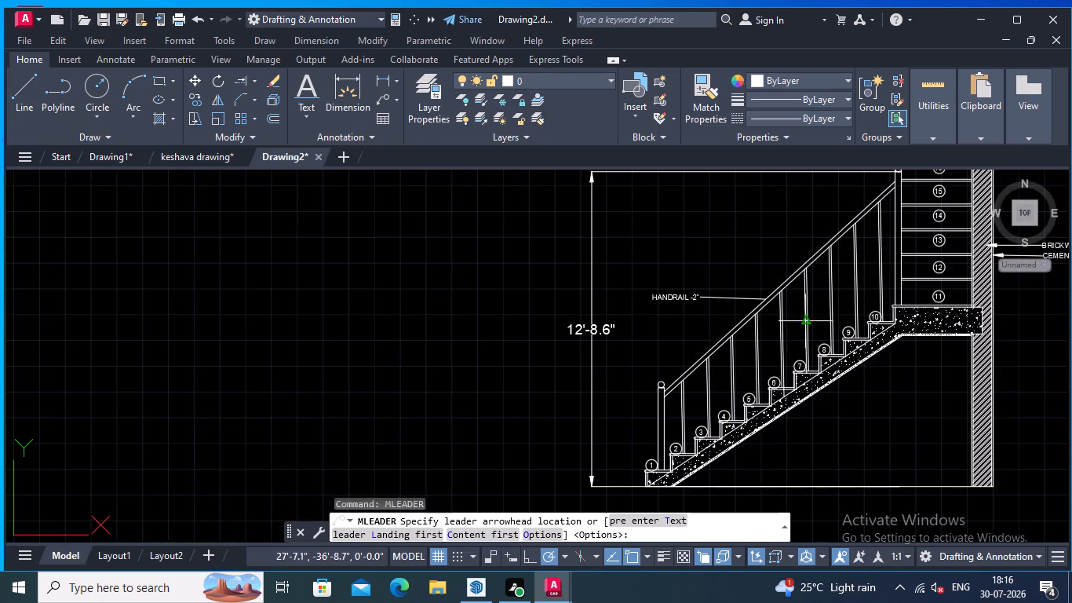
scroll(891, 272, up, 2)
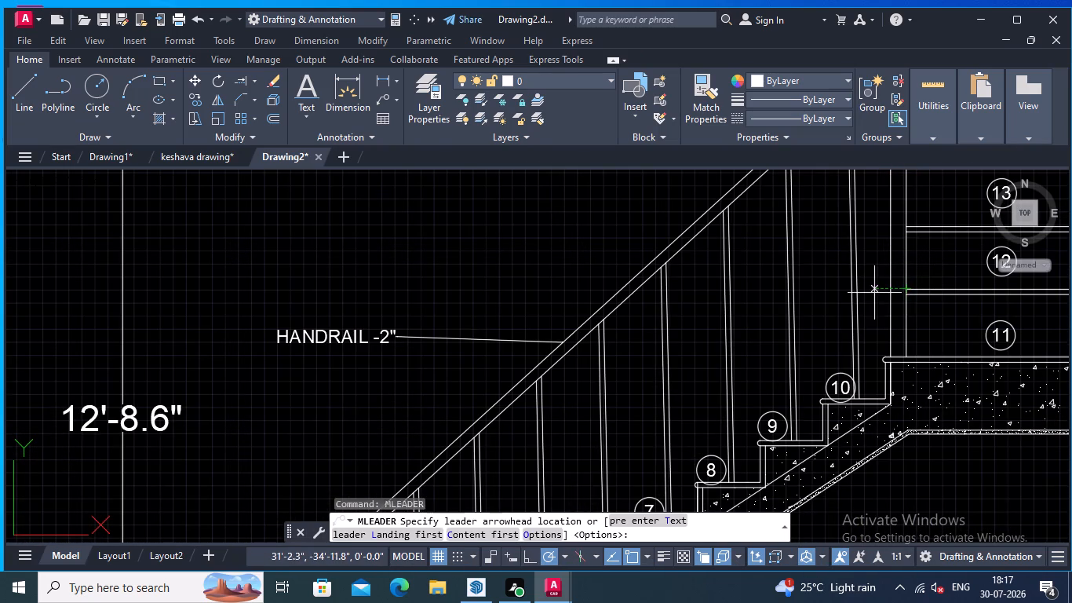
click(890, 243)
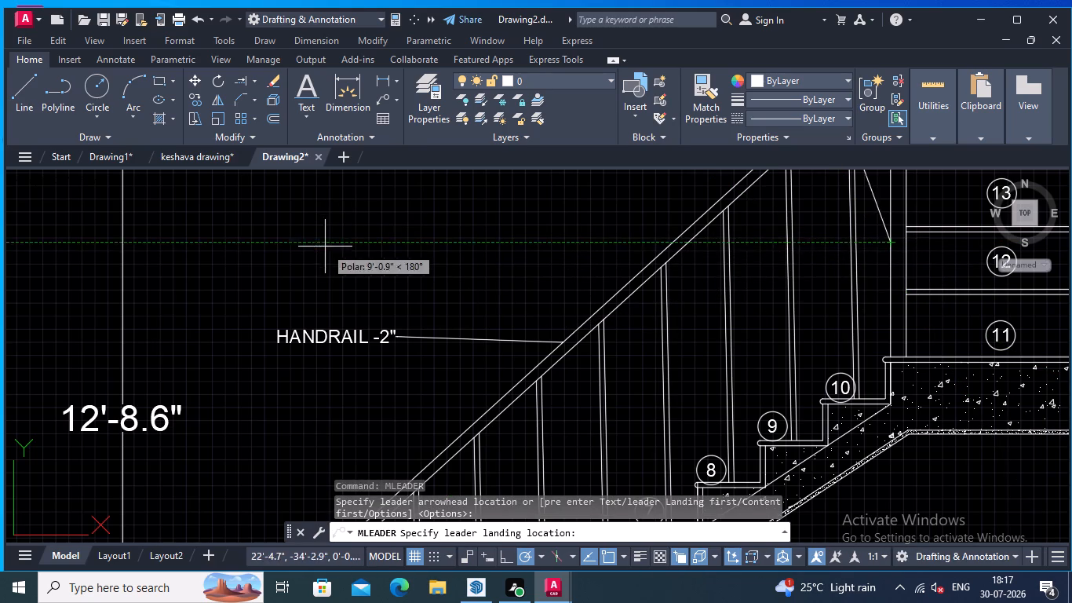
click(421, 239)
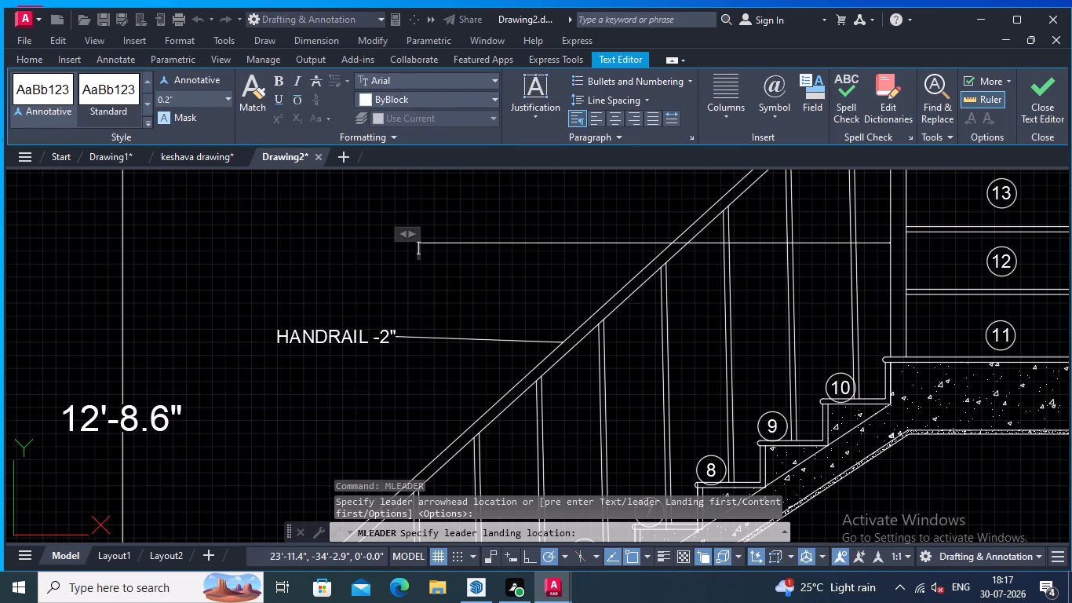
click(227, 98)
click(200, 130)
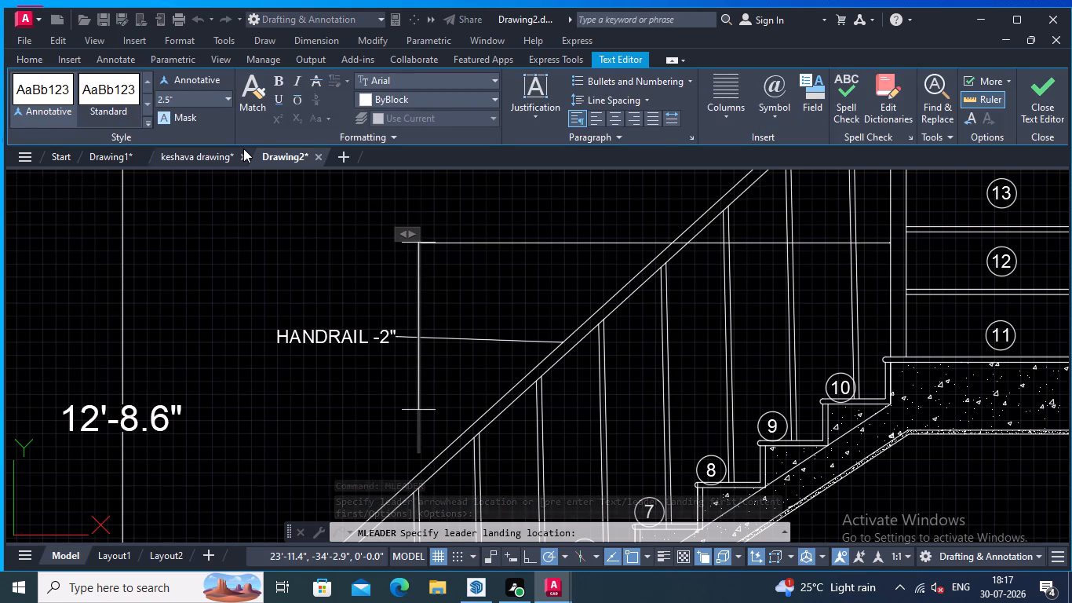
text(NEWN)
key(BackSpace)
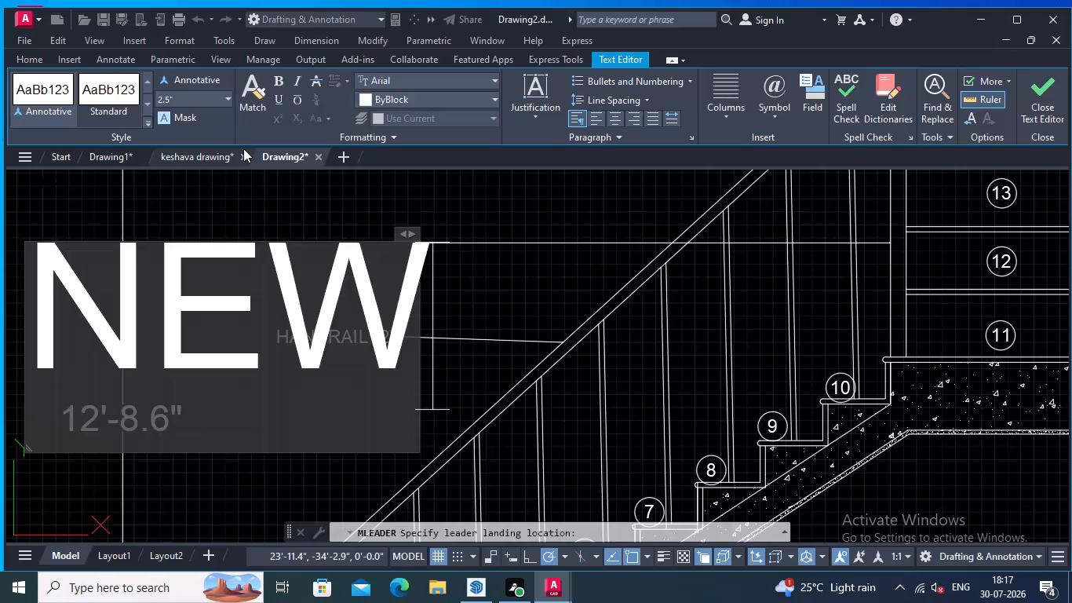
text(EL POST)
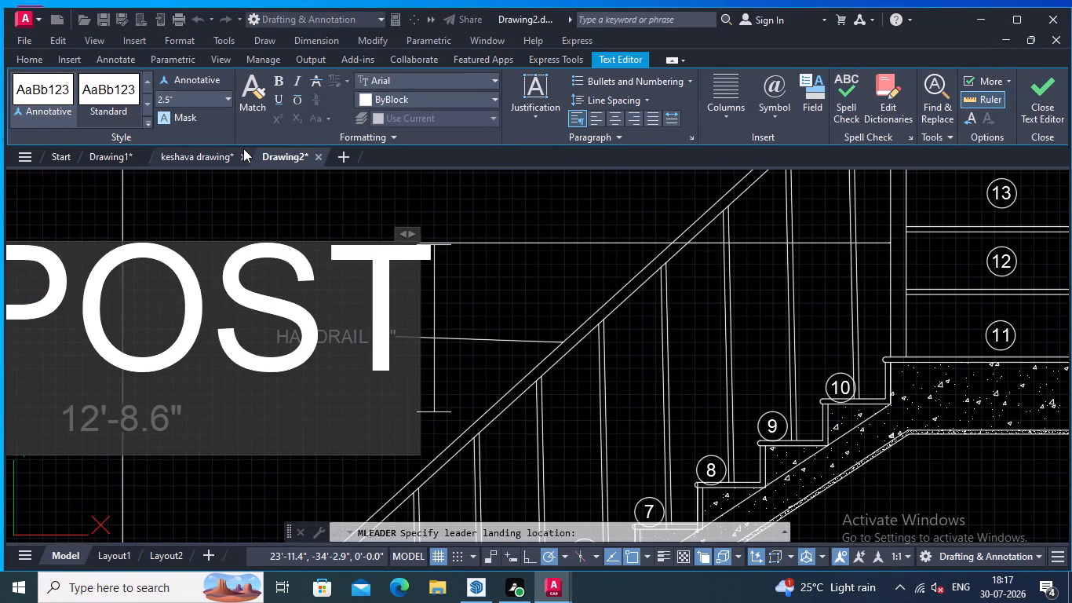
key(space)
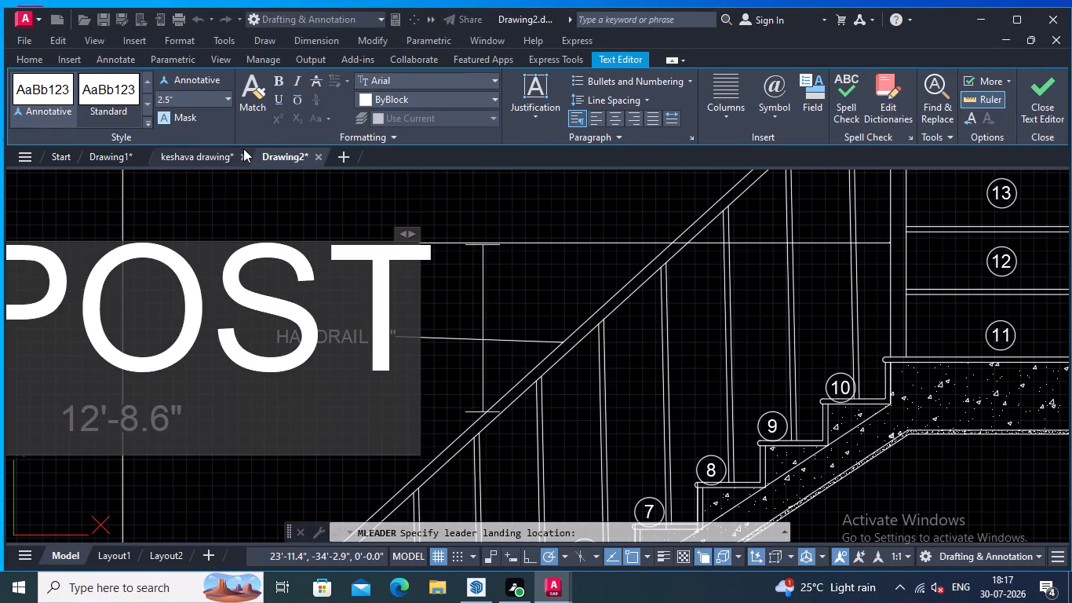
key(minus)
key(3)
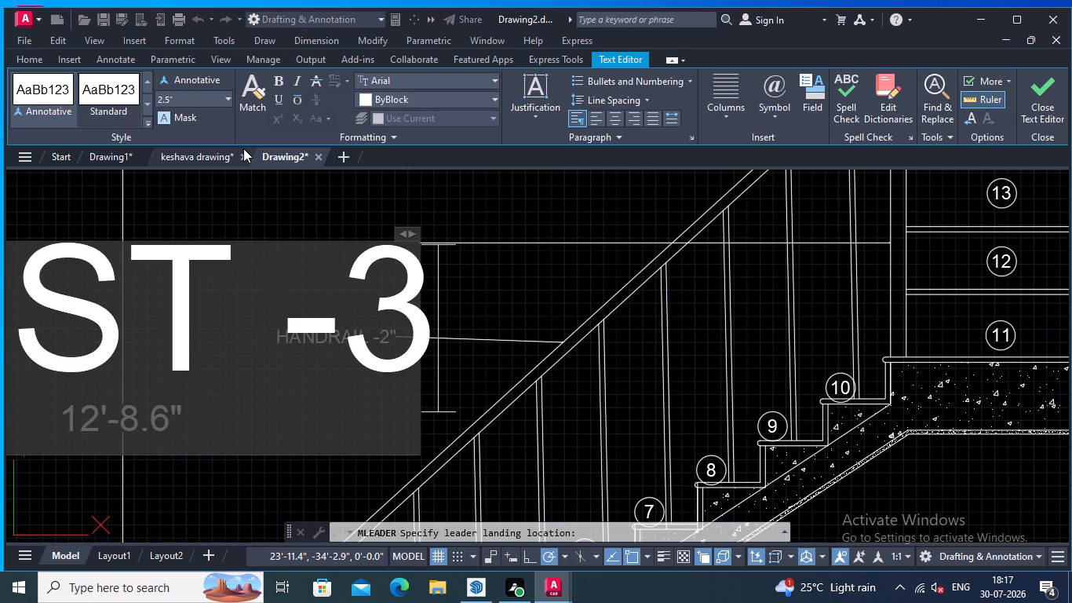
key(apostrophe)
key(space)
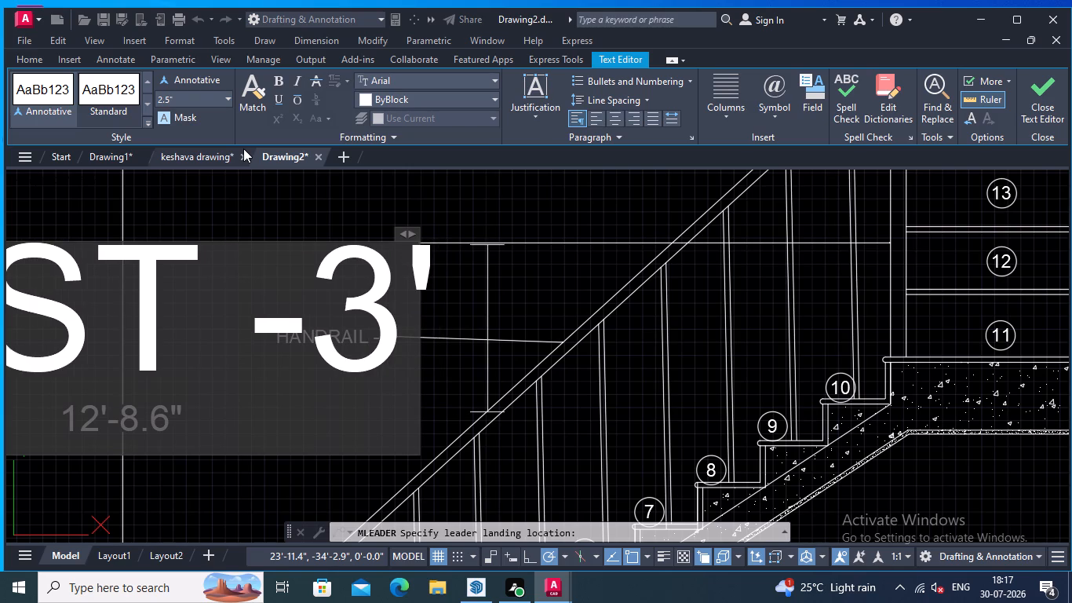
text(HI)
text(GH)
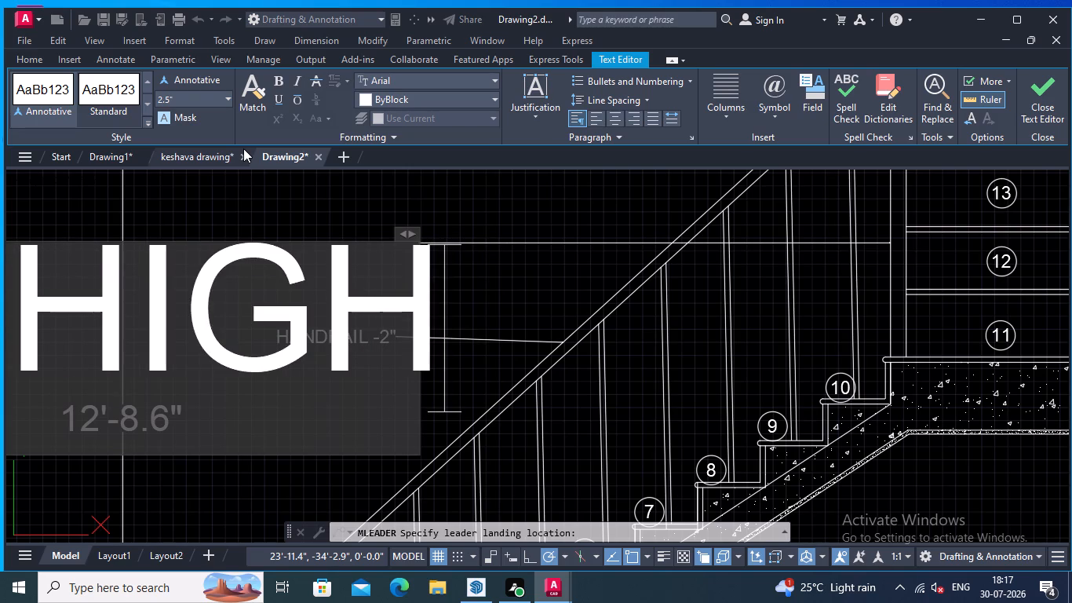
click(245, 200)
scroll(253, 210, down, 2)
middle_click(253, 210)
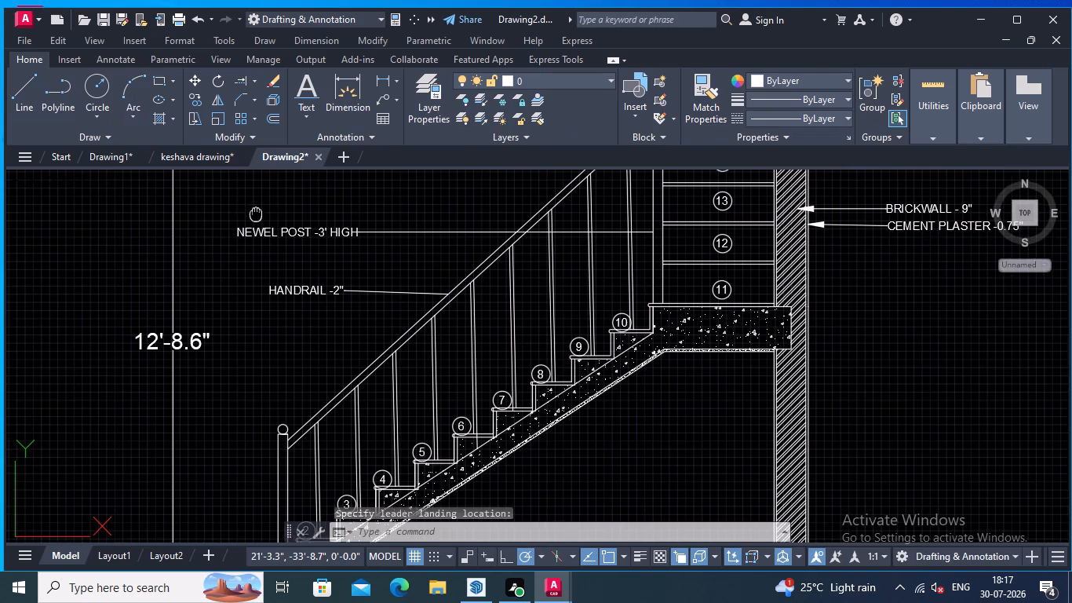
Add a multileader in the elevation pointing to the baluster on tread 8, with 2.5" high text reading BALLUSTER -3' HIGH.
right_click(331, 216)
click(369, 225)
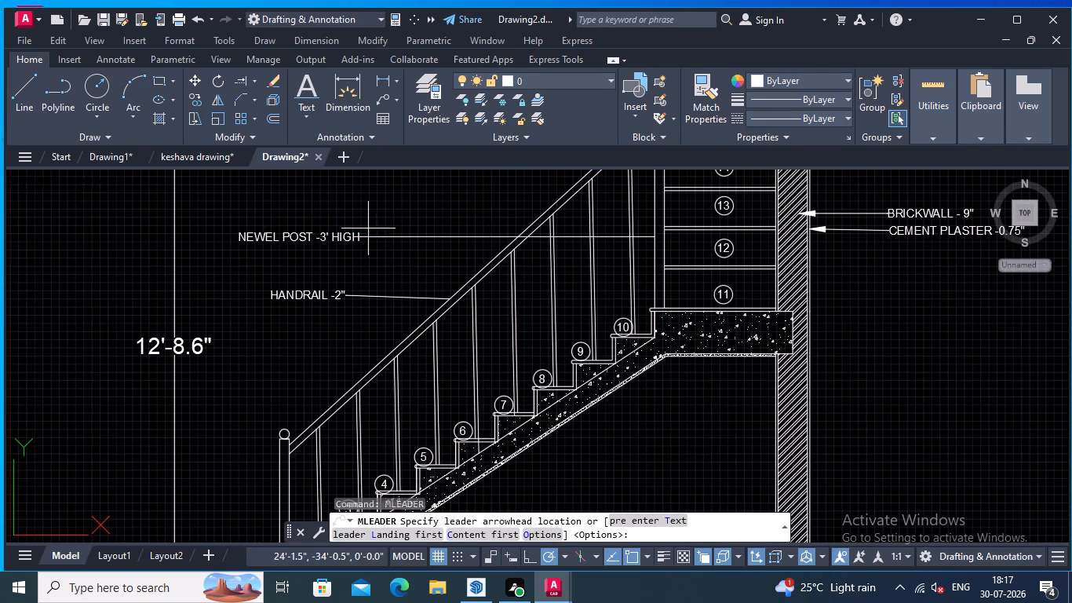
middle_drag(407, 281, 457, 271)
middle_drag(501, 341, 548, 339)
scroll(608, 331, up, 1)
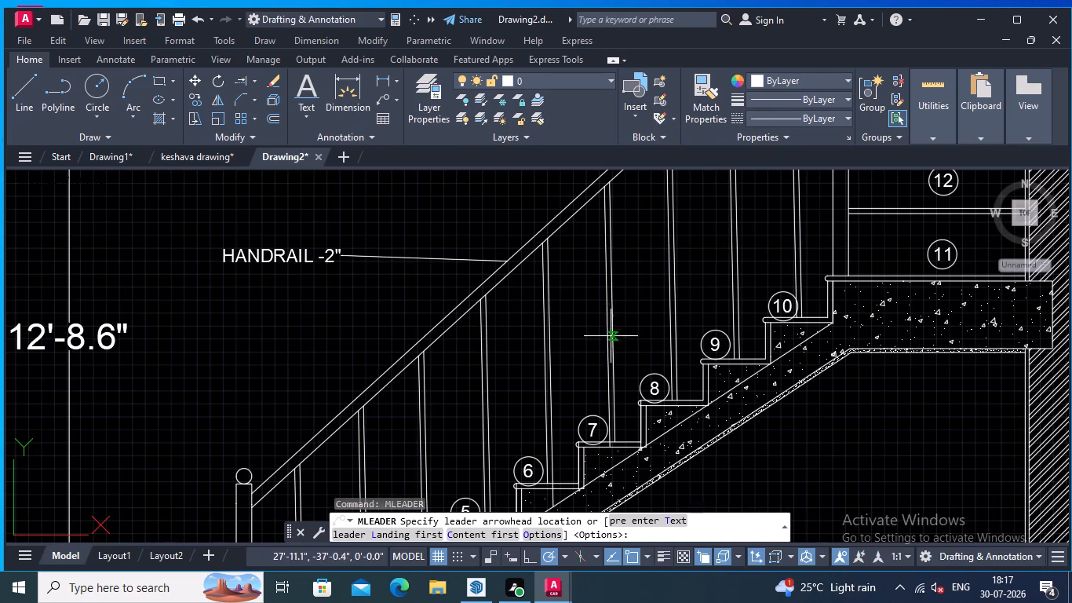
scroll(633, 291, down, 1)
middle_drag(631, 297, 631, 328)
scroll(633, 308, up, 1)
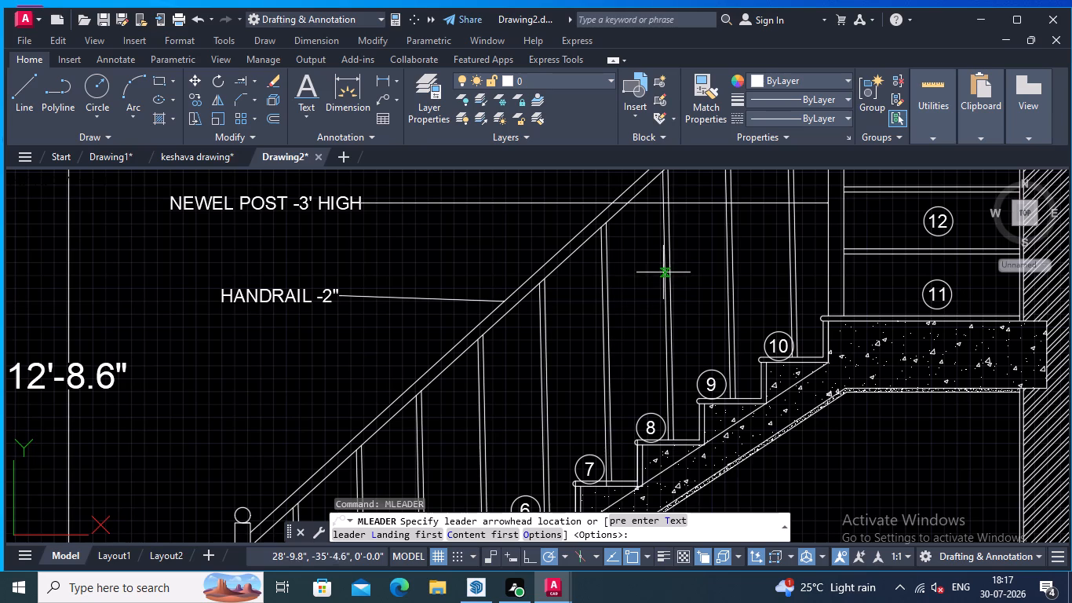
click(665, 240)
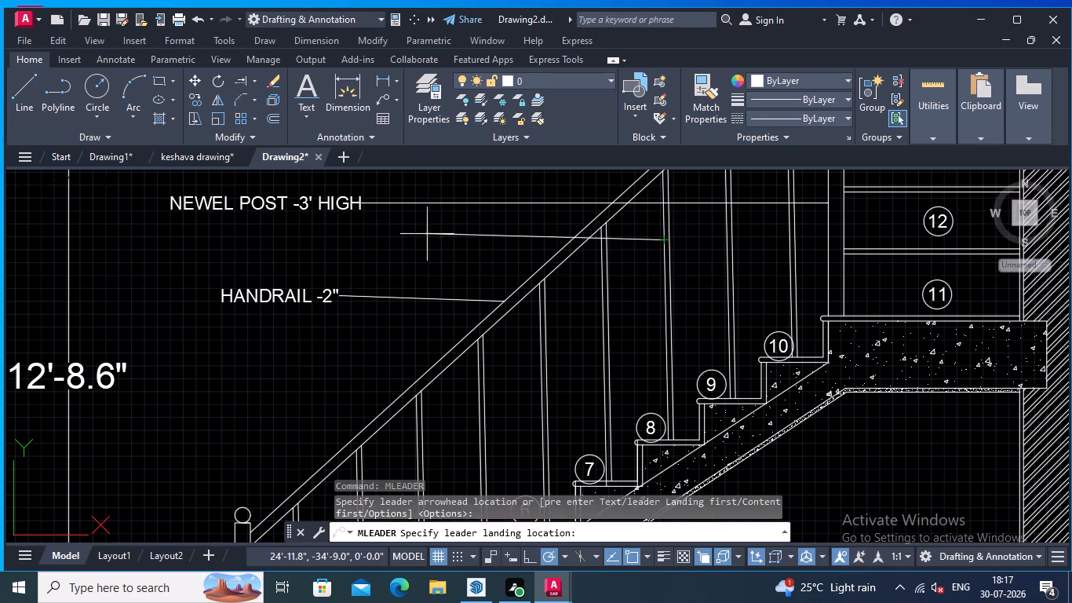
click(358, 241)
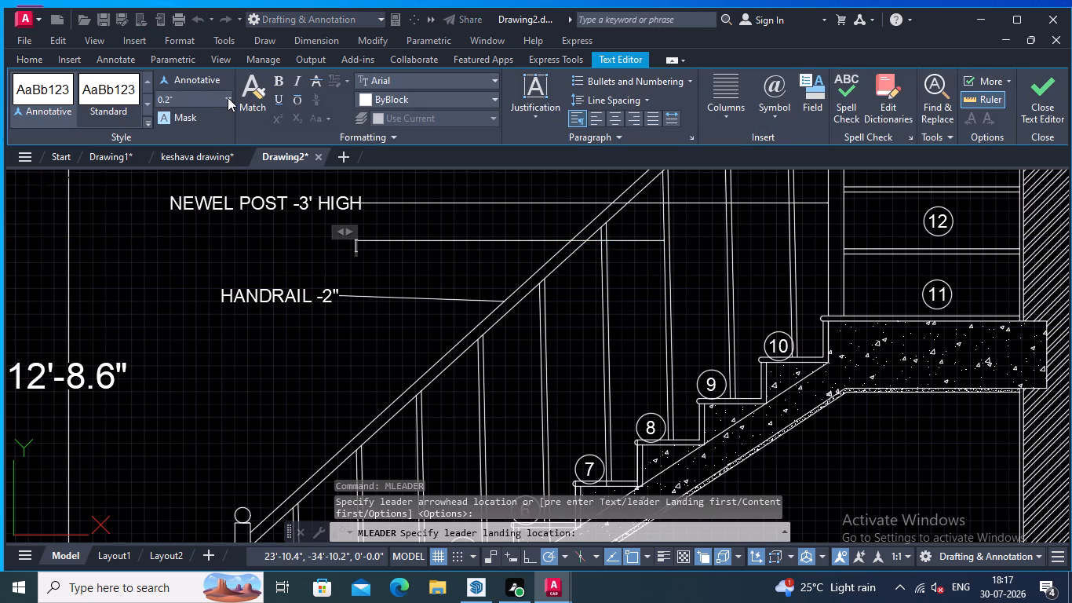
click(231, 97)
click(206, 127)
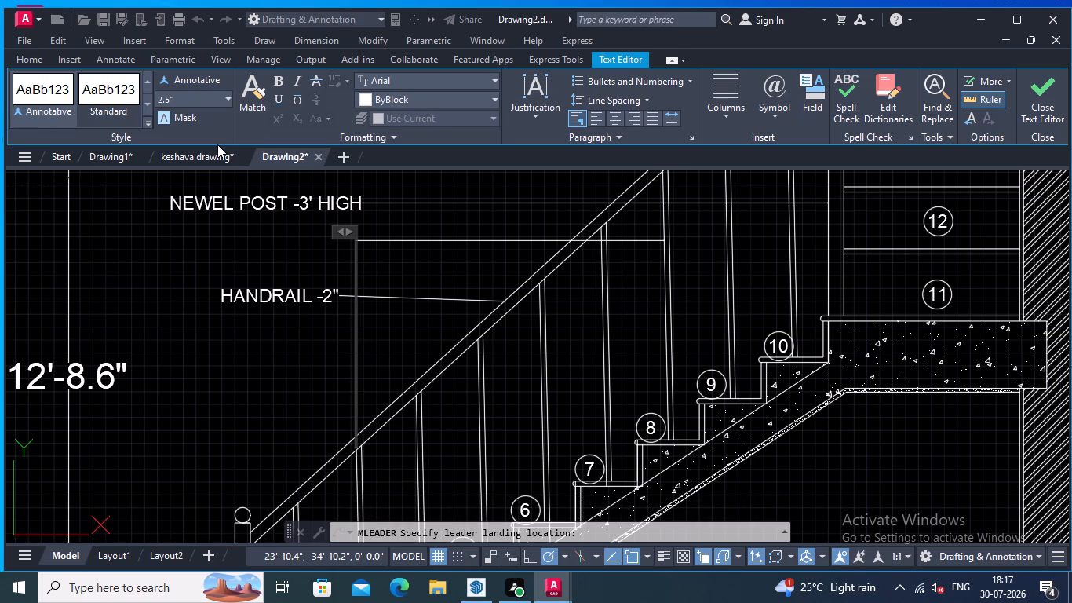
text(BALLUSTER)
scroll(257, 141, down, 2)
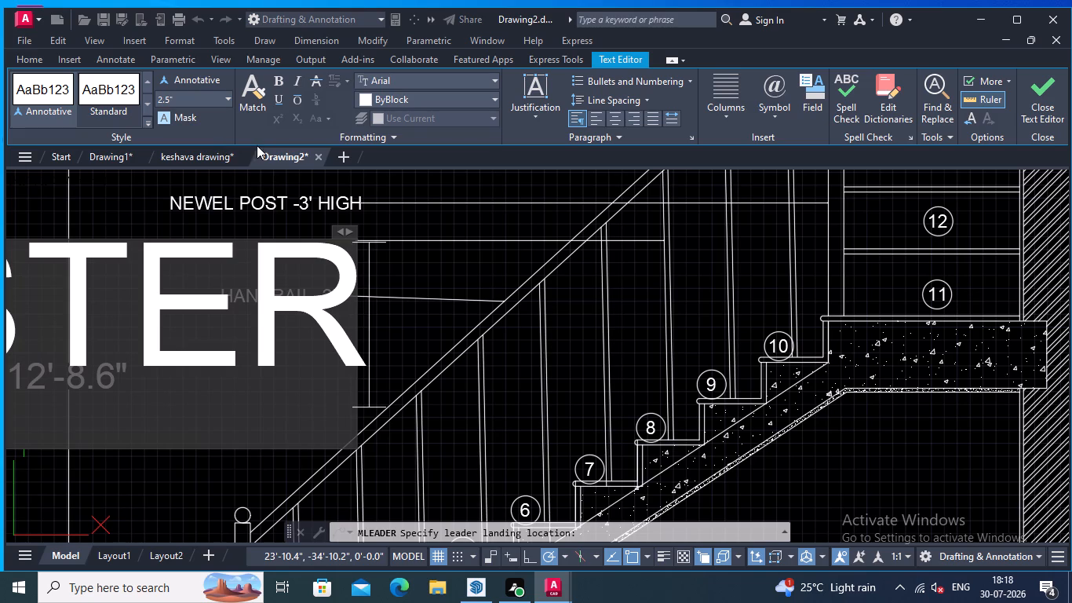
scroll(257, 145, down, 1)
scroll(270, 244, down, 3)
middle_drag(269, 275, 283, 274)
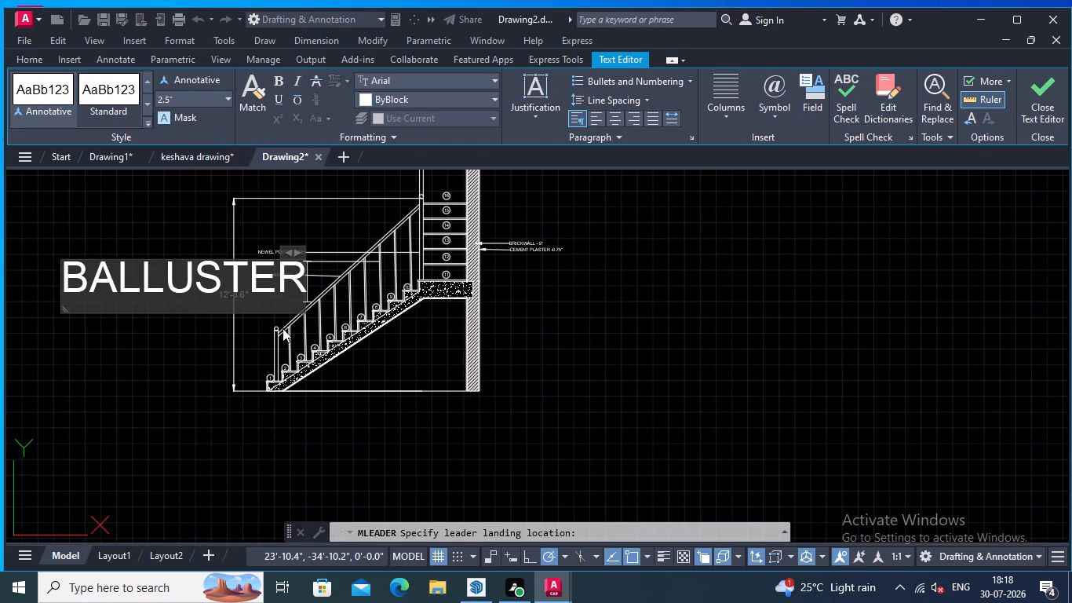
scroll(291, 330, up, 1)
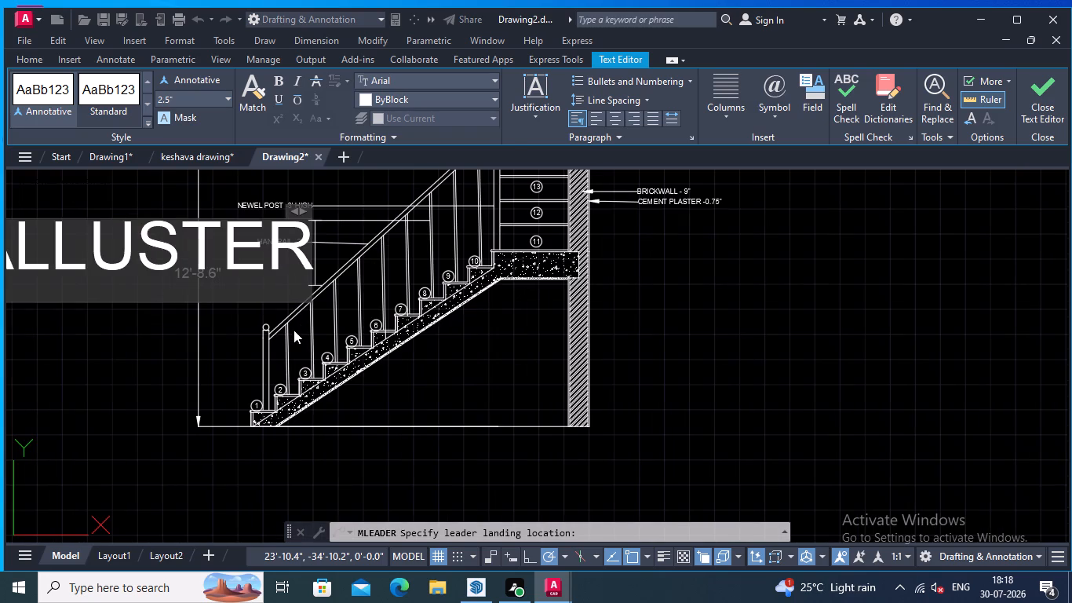
key(space)
text(-)
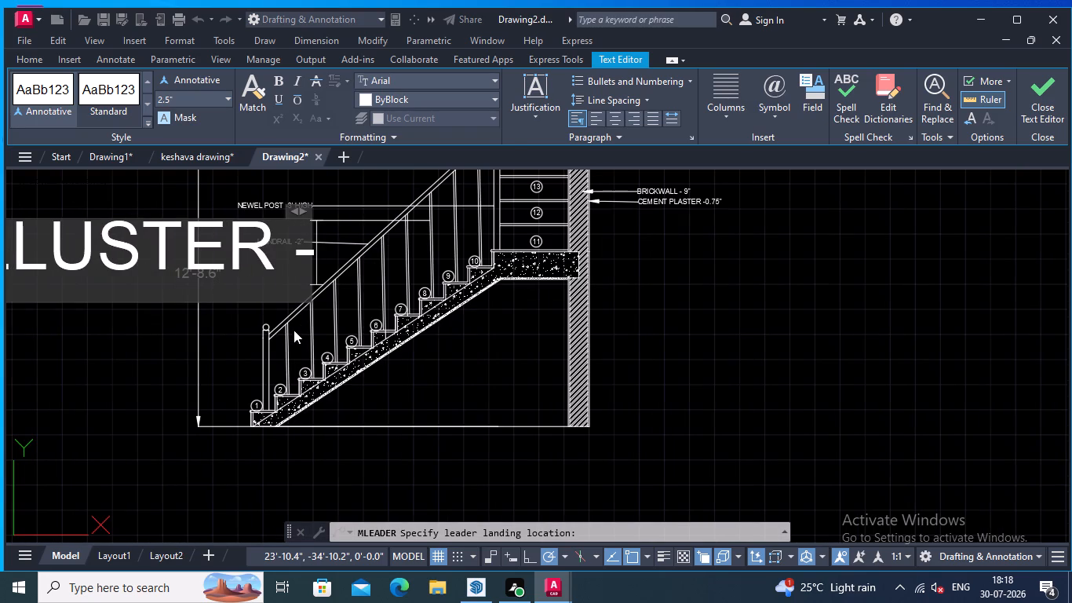
key(2)
key(BackSpace)
key(3)
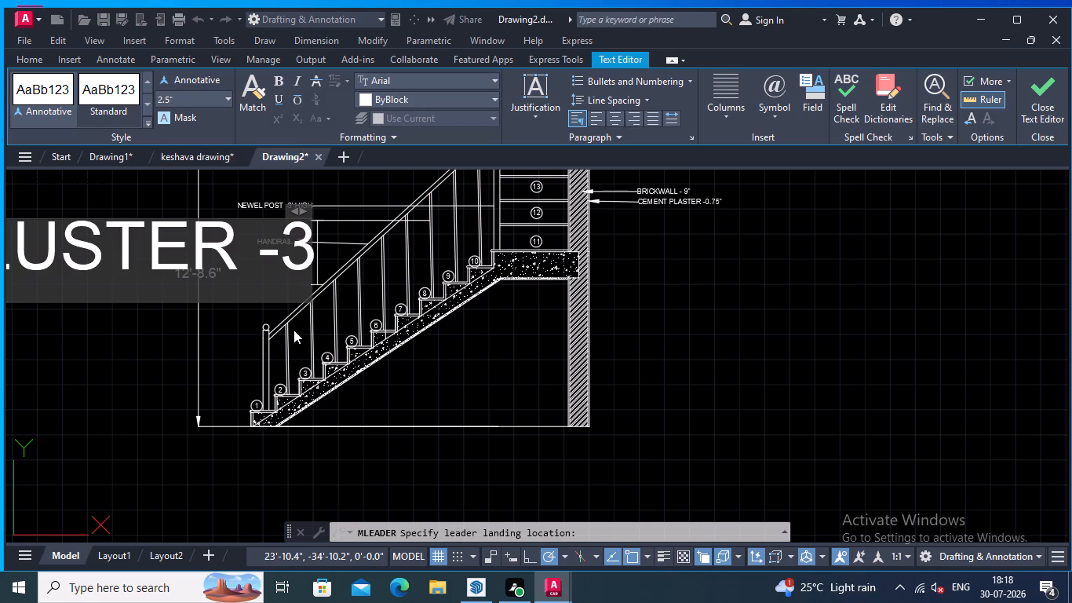
text(')
key(space)
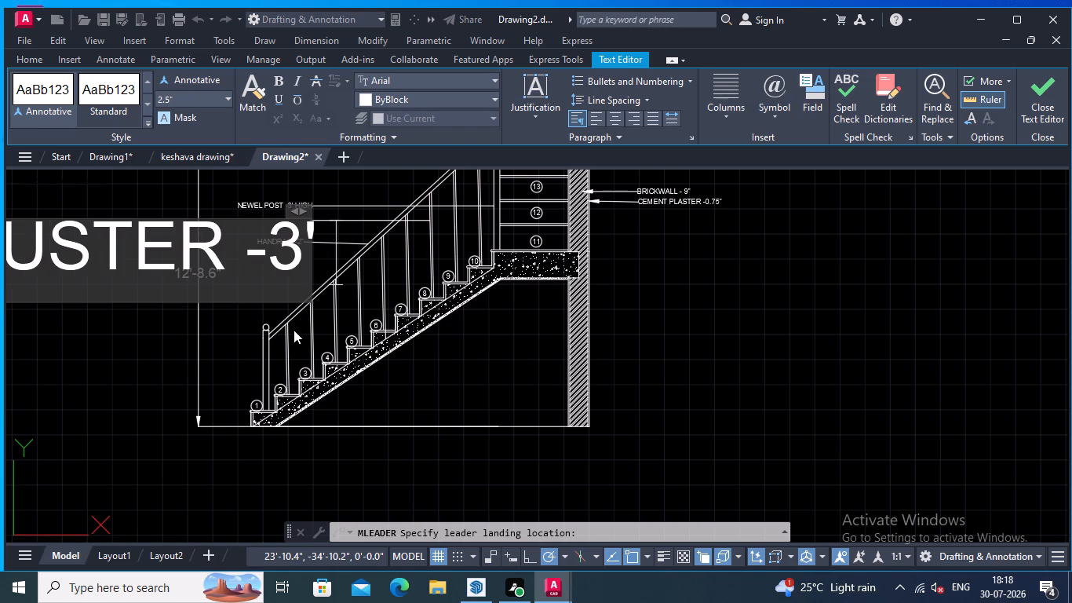
text(HIGH)
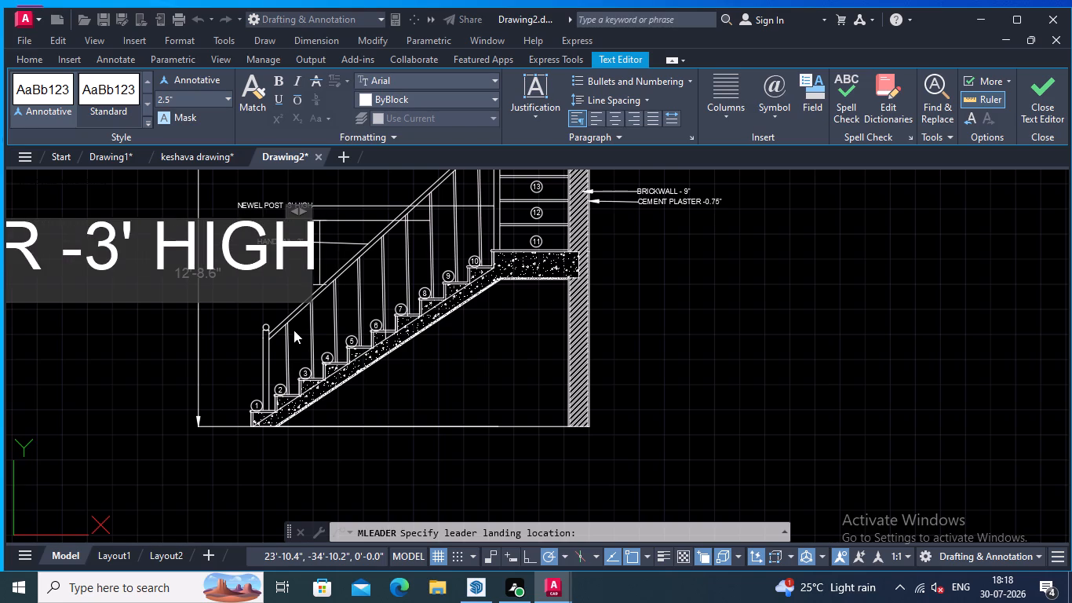
click(224, 365)
Add a multileader in the elevation pointing to the rounded front edge of tread 2, with 2.5" high text reading NOISING -1".
scroll(224, 365, down, 1)
middle_drag(221, 359, 249, 359)
scroll(260, 322, up, 2)
middle_drag(260, 322, 282, 328)
scroll(283, 329, down, 1)
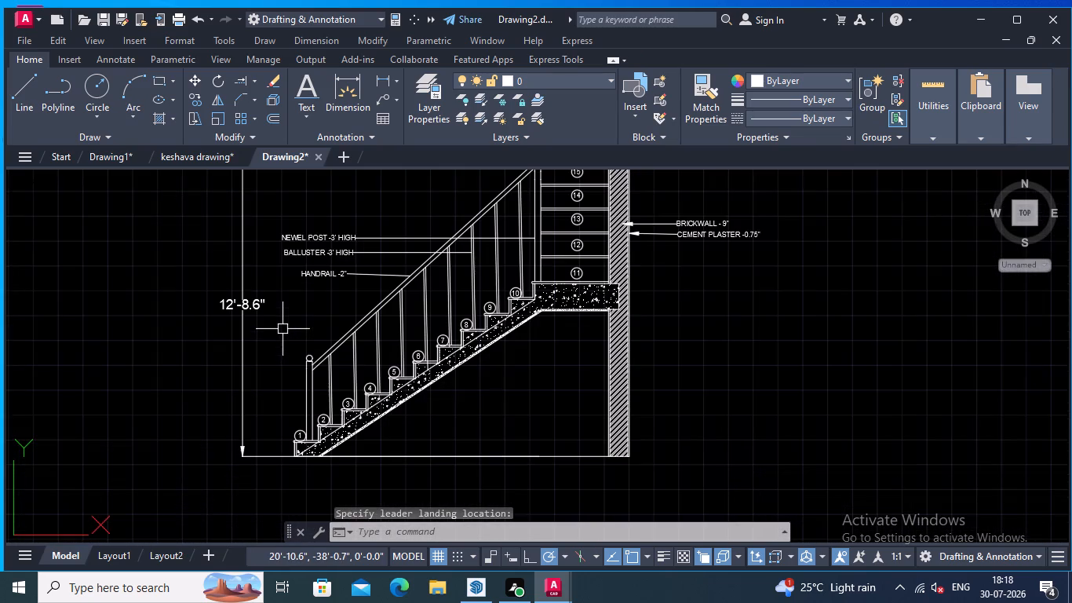
scroll(290, 319, up, 1)
middle_drag(289, 319, 319, 304)
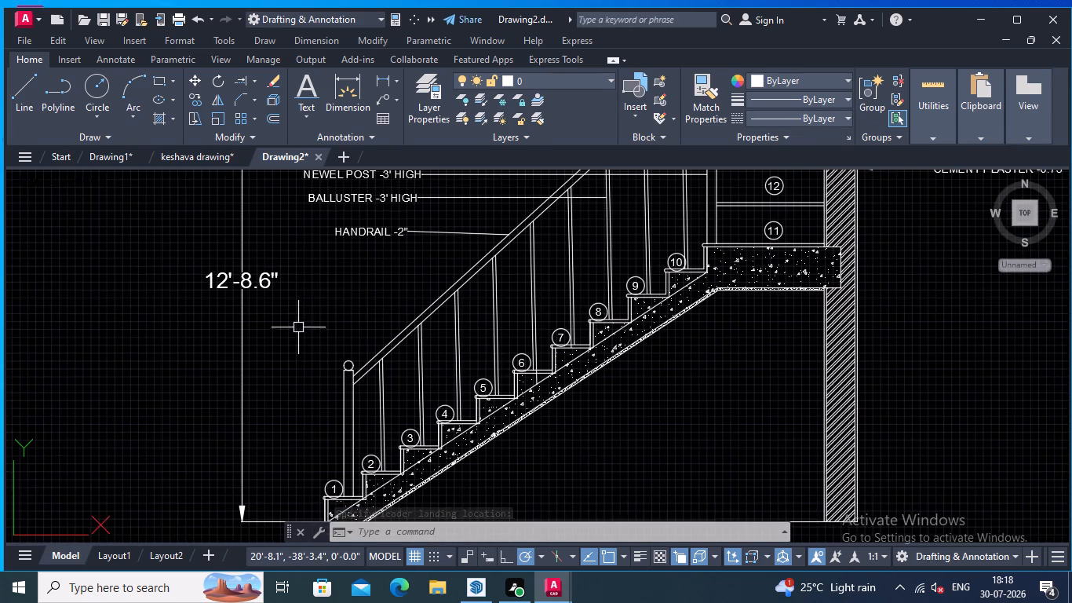
middle_drag(298, 328, 333, 320)
middle_drag(328, 367, 428, 308)
right_click(396, 329)
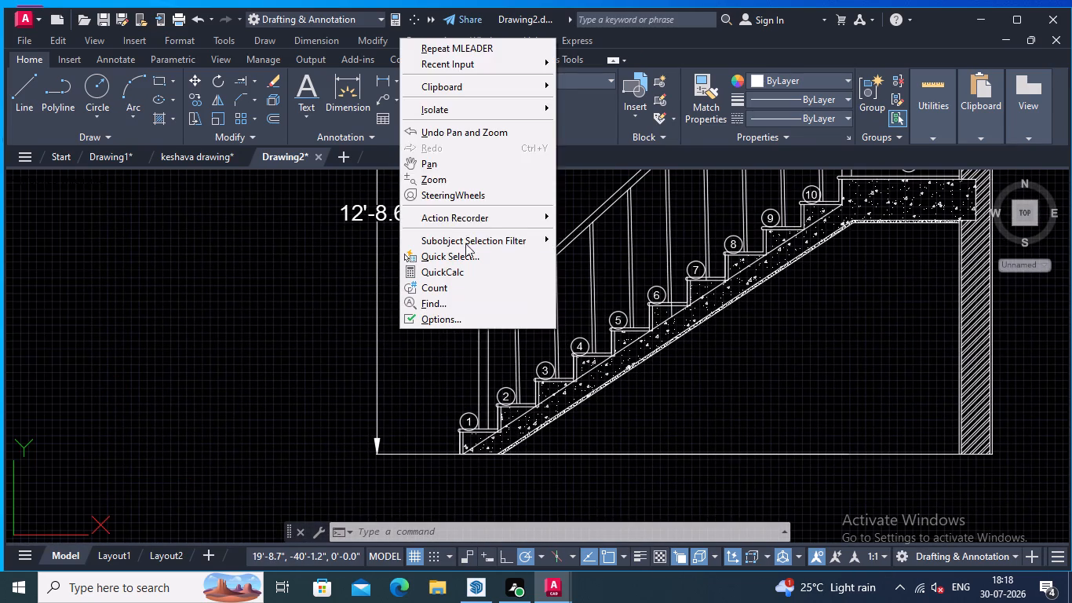
click(492, 39)
middle_drag(509, 356, 572, 333)
middle_click(524, 371)
click(462, 42)
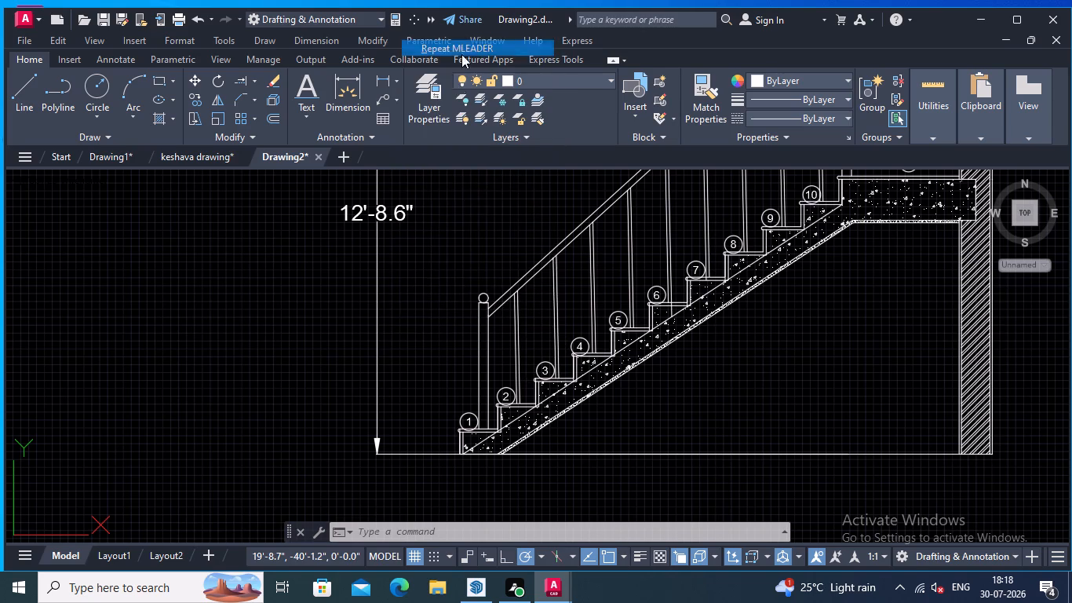
middle_drag(522, 364, 614, 327)
scroll(582, 401, up, 2)
scroll(611, 318, up, 2)
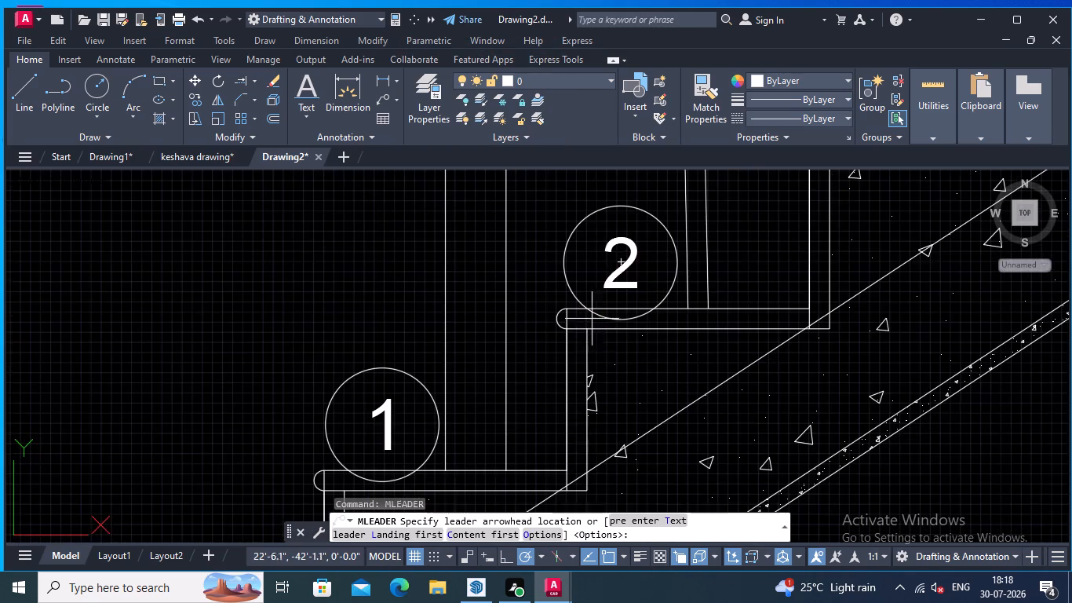
scroll(585, 323, up, 1)
click(537, 318)
middle_drag(377, 307, 626, 295)
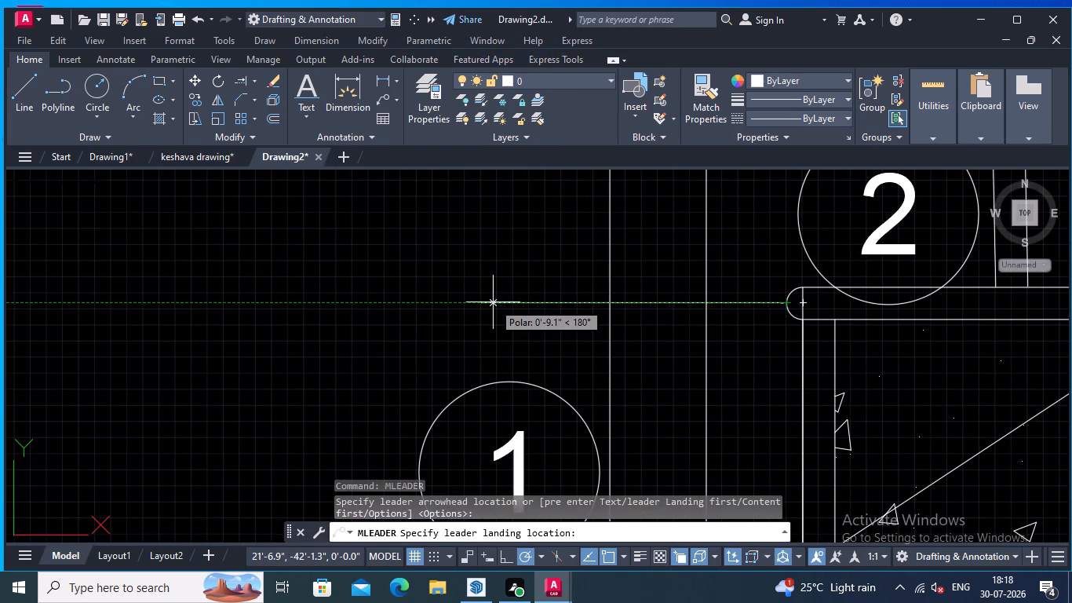
click(493, 302)
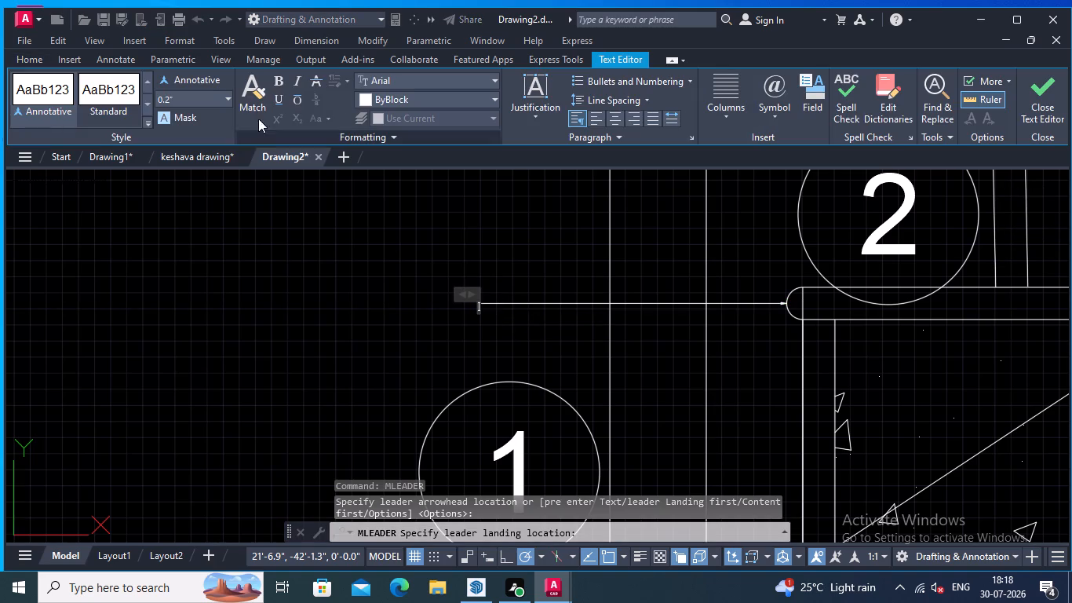
click(232, 97)
click(228, 128)
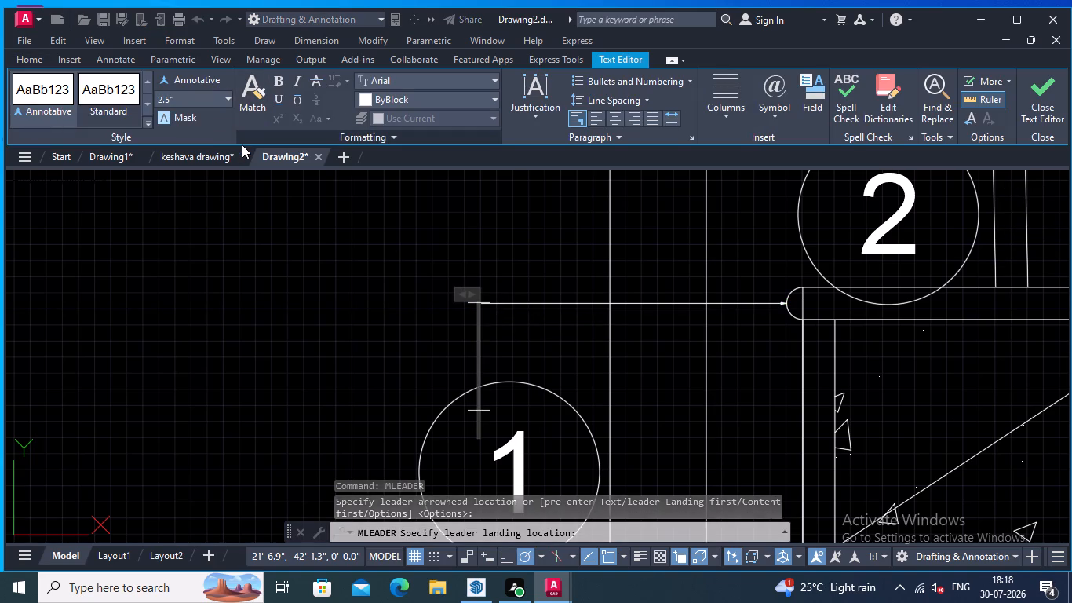
text(NOI)
text(SING)
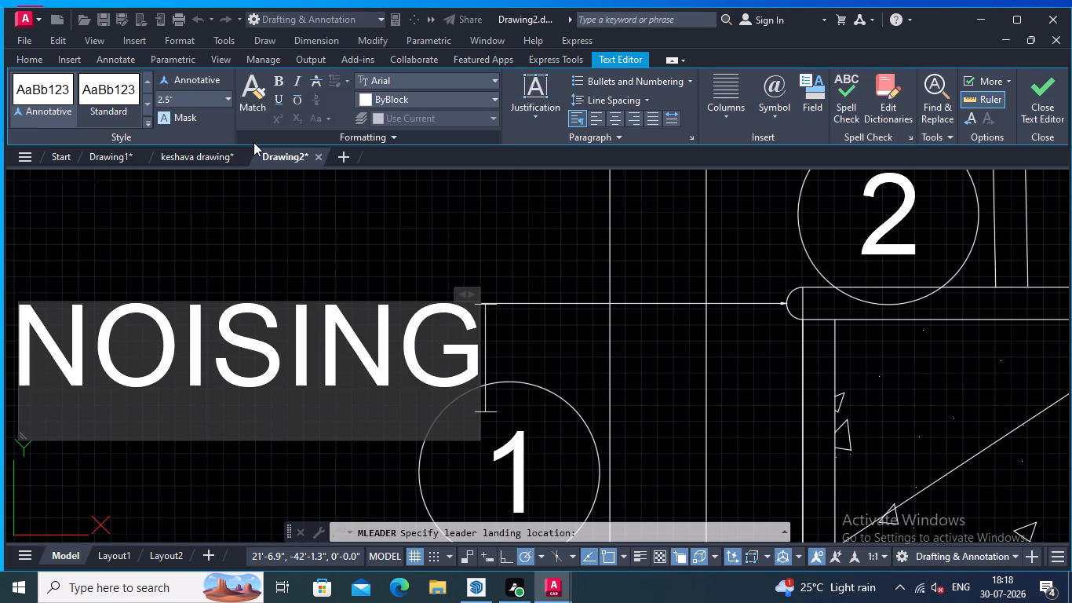
key(space)
text(-1)
key(shift+quotedbl)
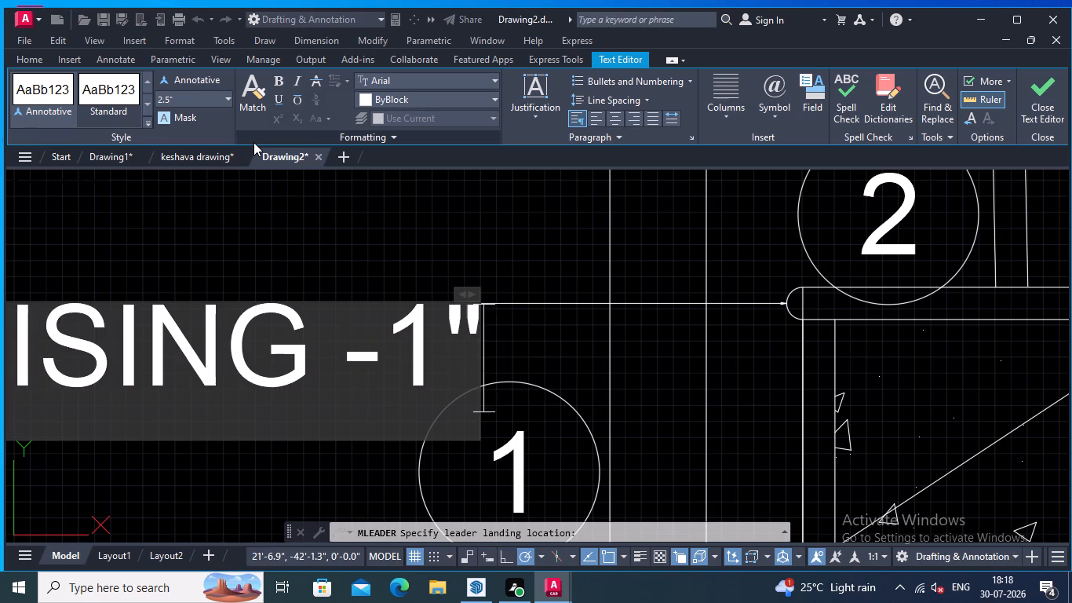
click(313, 205)
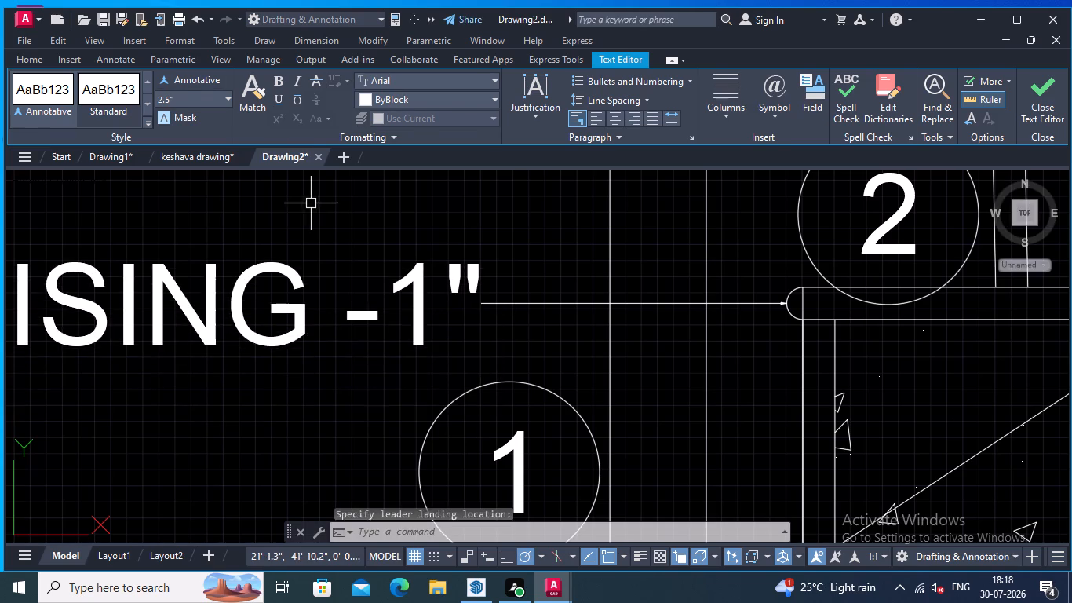
Add a multileader in the elevation pointing into the concrete waist slab below tread 5, with 2.5" high text reading SLAB-6".
scroll(319, 214, down, 2)
middle_drag(320, 221, 252, 277)
middle_drag(247, 309, 404, 272)
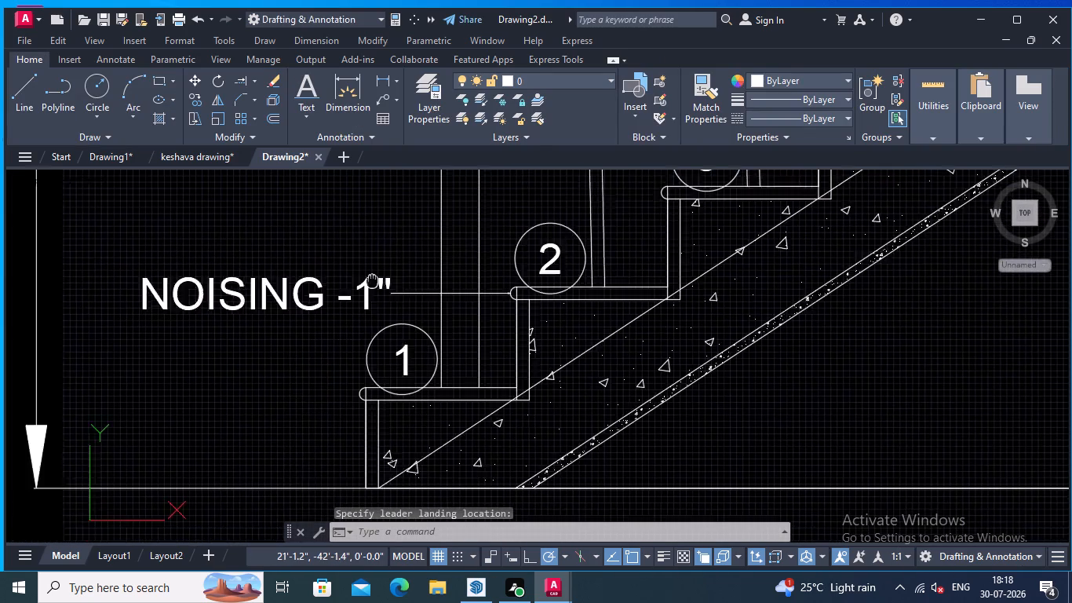
middle_drag(404, 272, 424, 273)
middle_drag(341, 356, 427, 333)
middle_drag(403, 353, 420, 352)
middle_drag(421, 363, 425, 364)
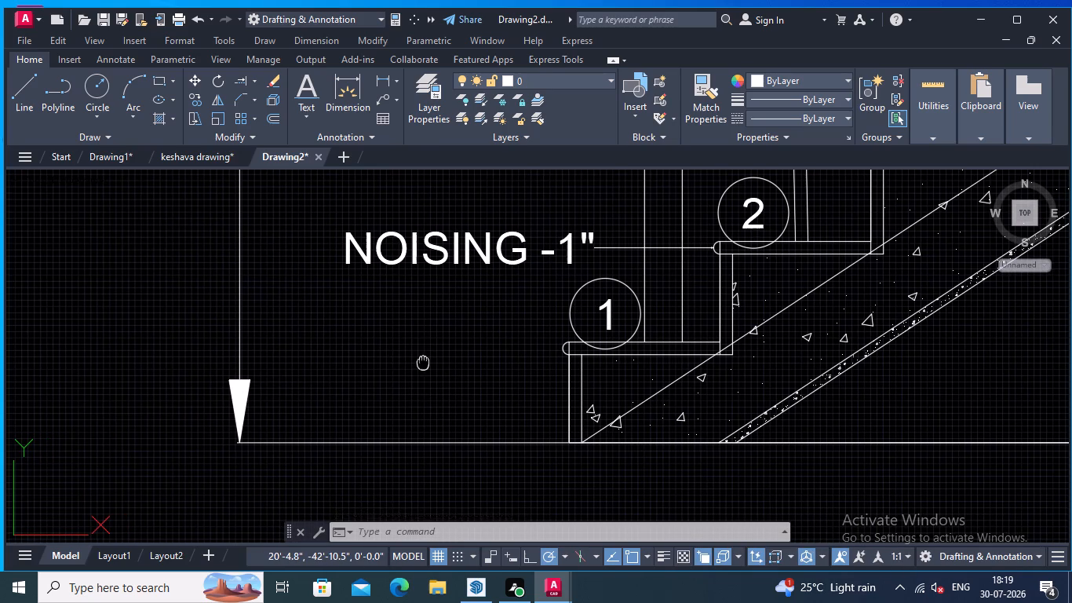
middle_drag(425, 364, 437, 380)
scroll(428, 345, down, 1)
middle_drag(428, 353, 339, 366)
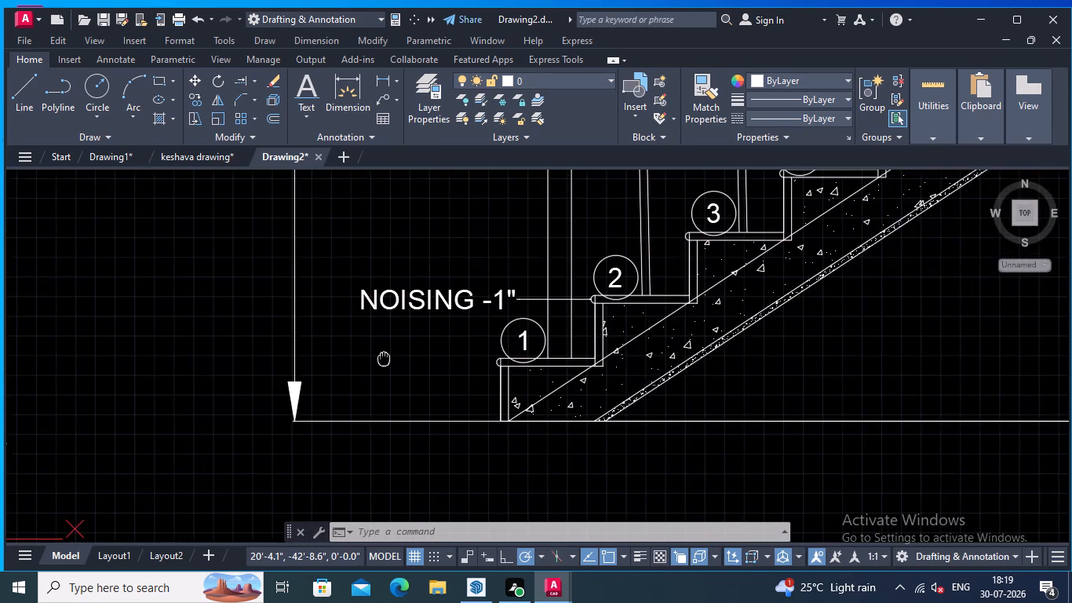
middle_drag(339, 366, 152, 397)
middle_drag(733, 394, 512, 404)
right_click(703, 323)
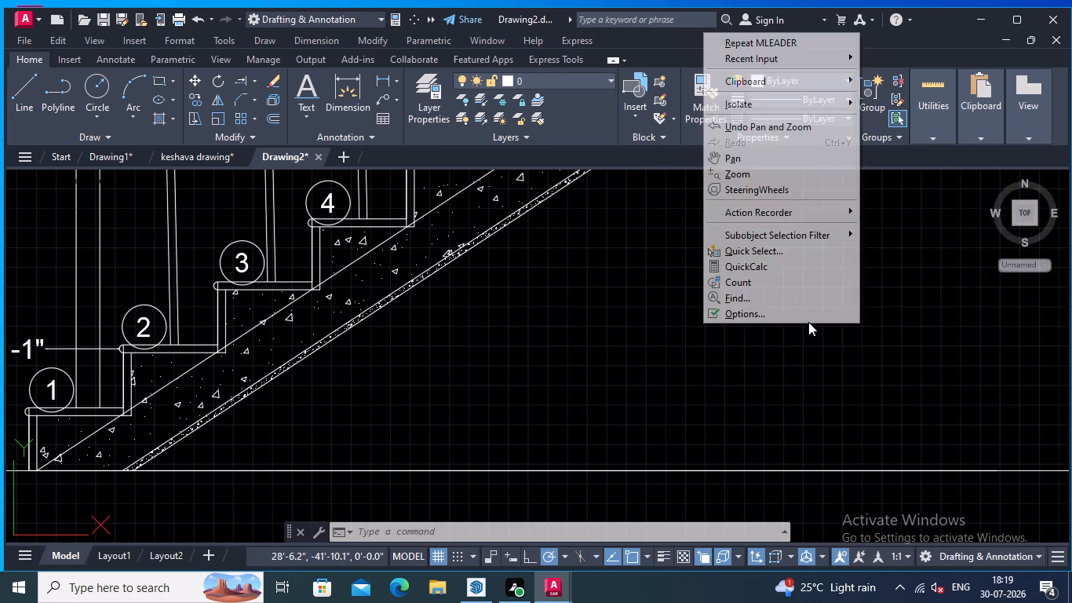
click(782, 44)
middle_drag(571, 272, 664, 392)
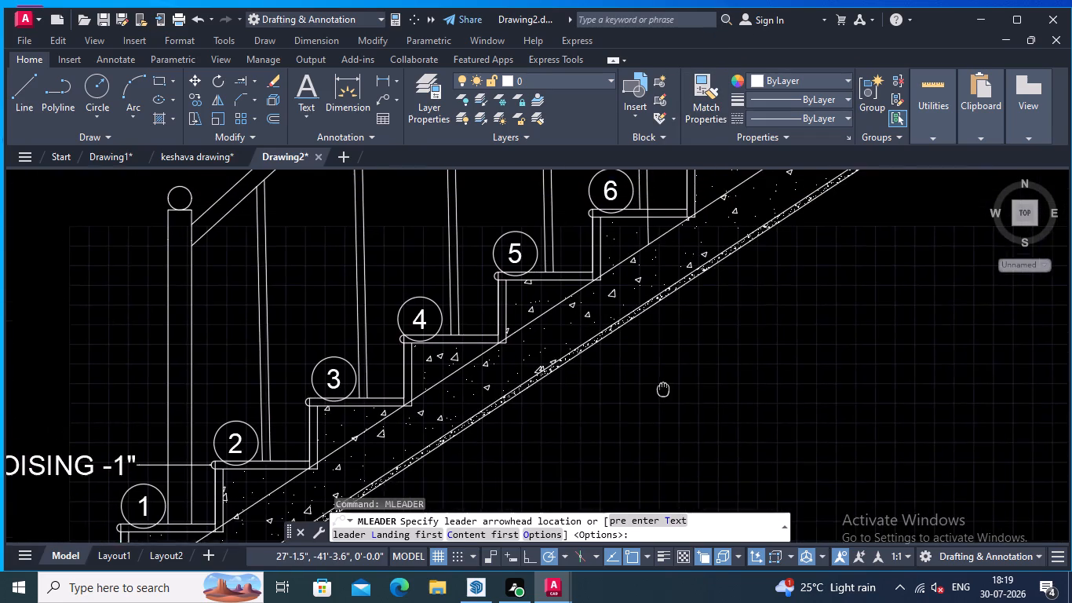
middle_drag(664, 392, 665, 398)
scroll(611, 403, up, 2)
middle_drag(583, 348, 629, 404)
click(574, 312)
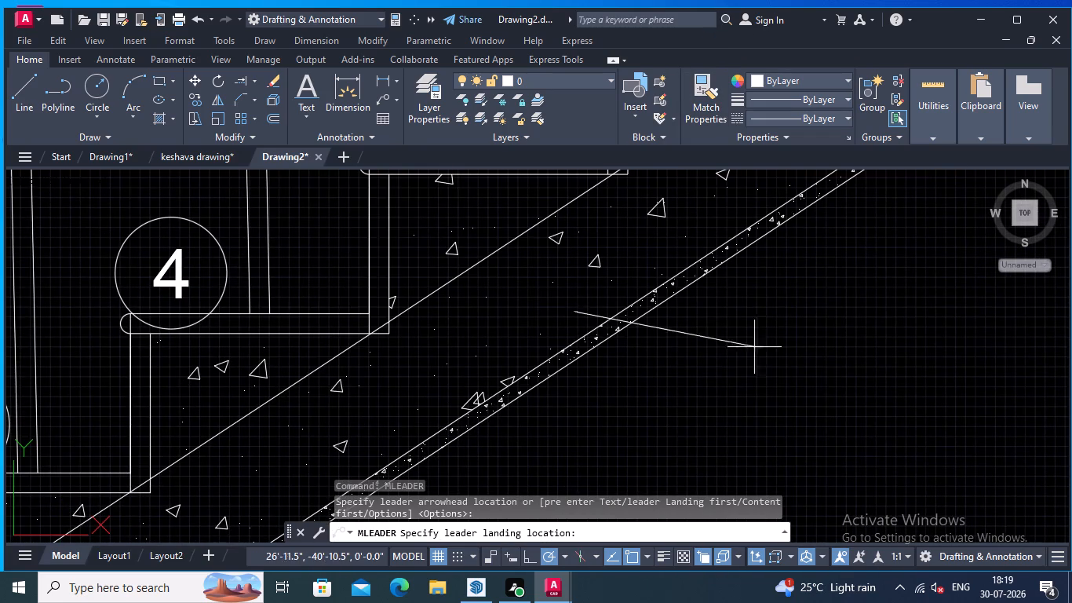
click(831, 309)
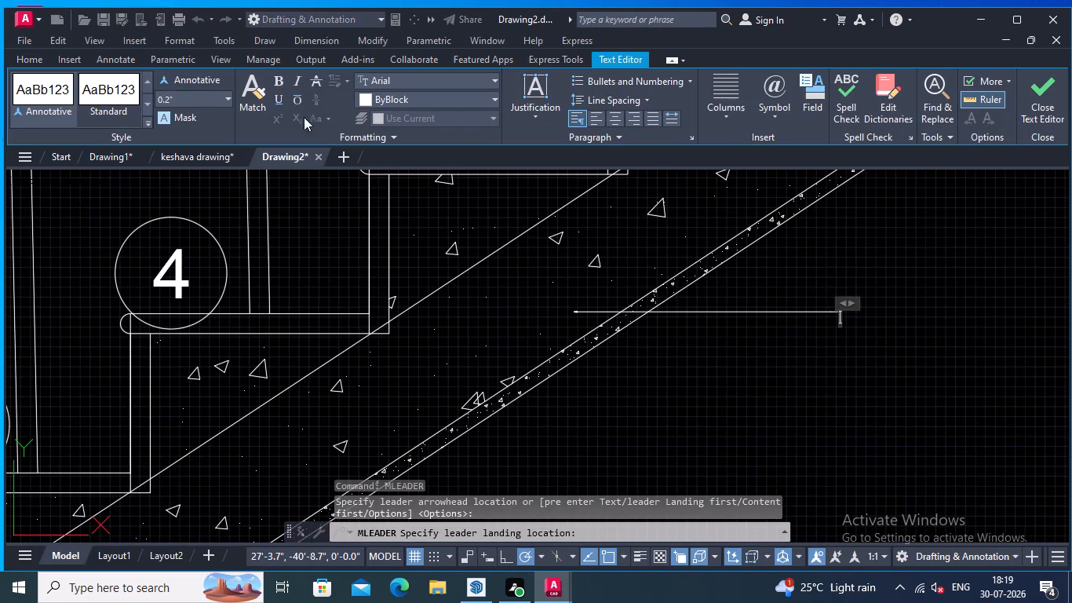
click(229, 96)
click(210, 130)
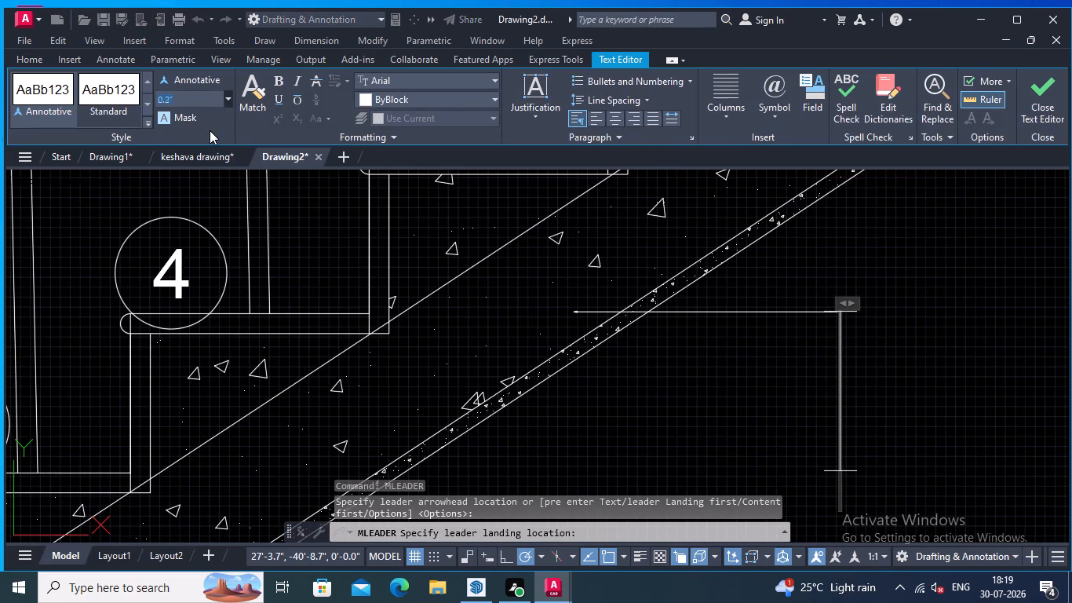
text(SLA)
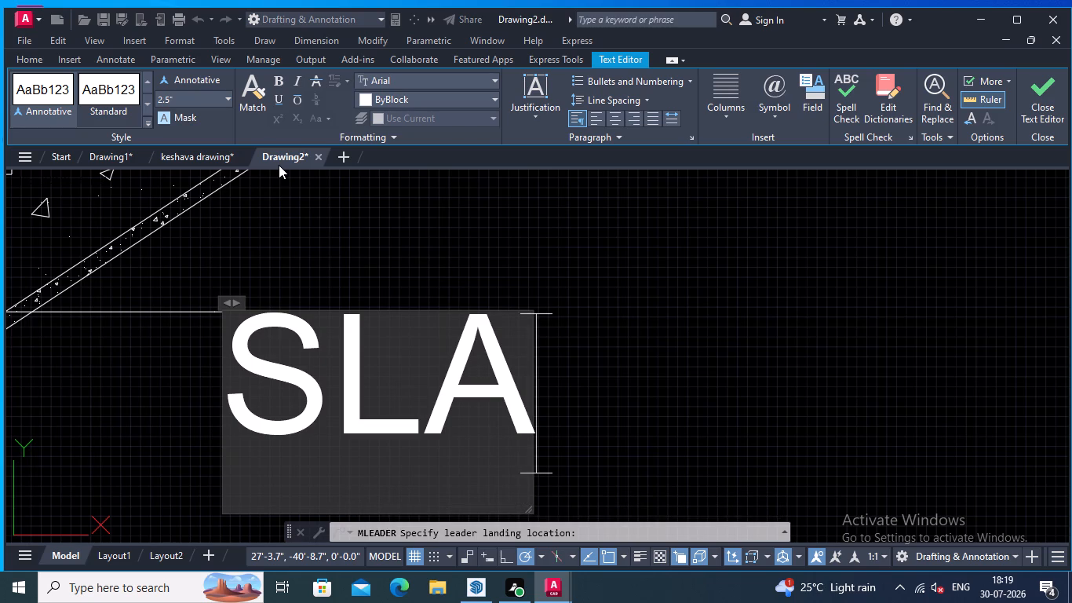
key(b)
key(minus)
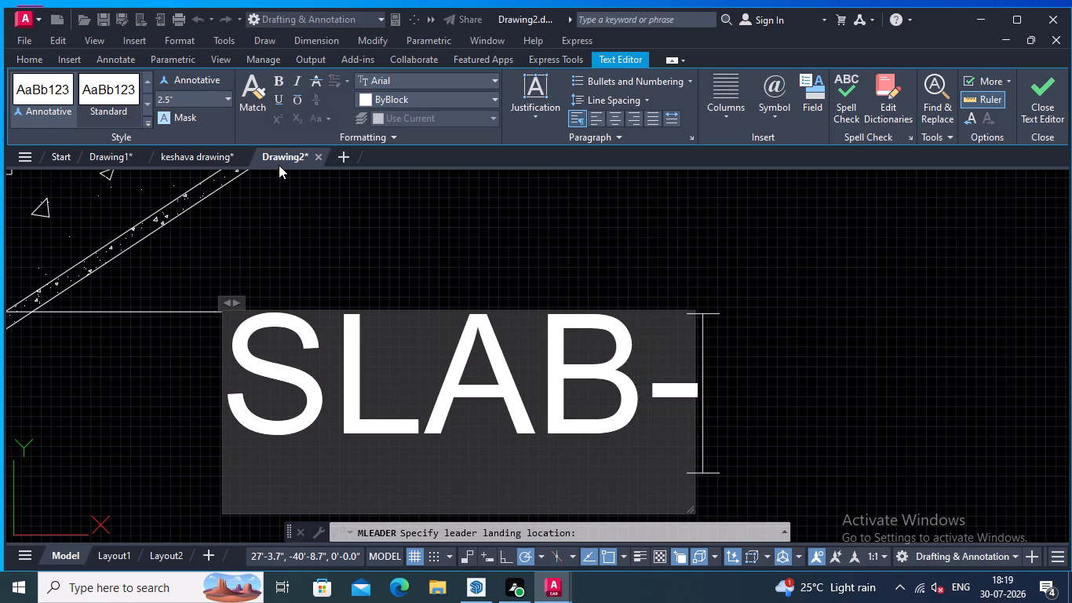
key(6)
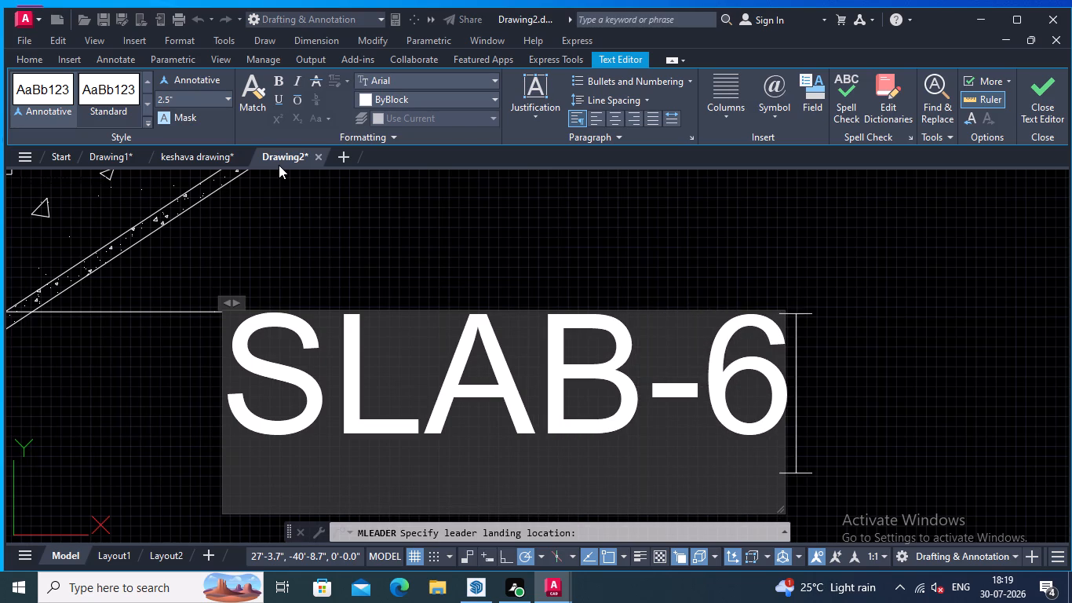
key(shift+quotedbl)
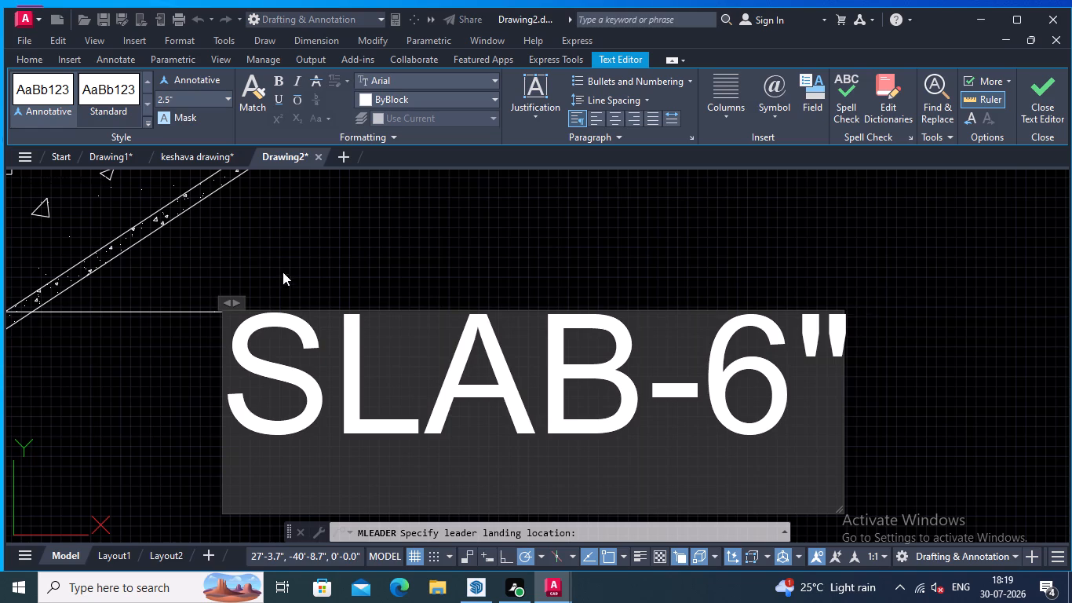
click(392, 298)
Add a multileader in the elevation pointing to the riser facing below tread 4, with 2.5" high text reading STONE - 1".
scroll(414, 282, down, 2)
middle_drag(414, 282, 483, 258)
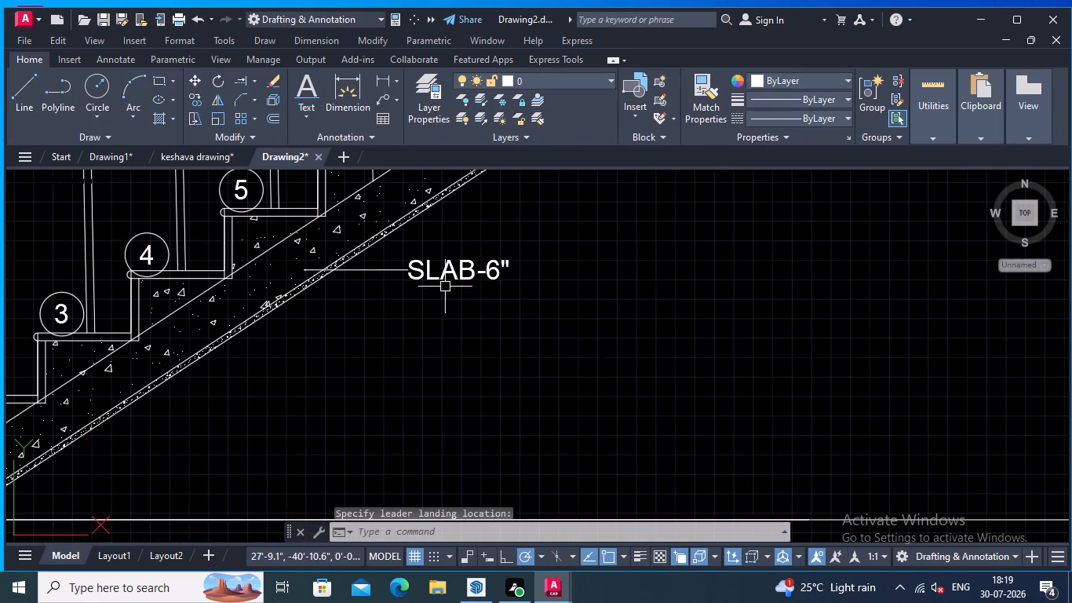
middle_drag(423, 323, 472, 301)
scroll(418, 323, up, 1)
middle_drag(414, 325, 568, 320)
right_click(482, 293)
click(560, 15)
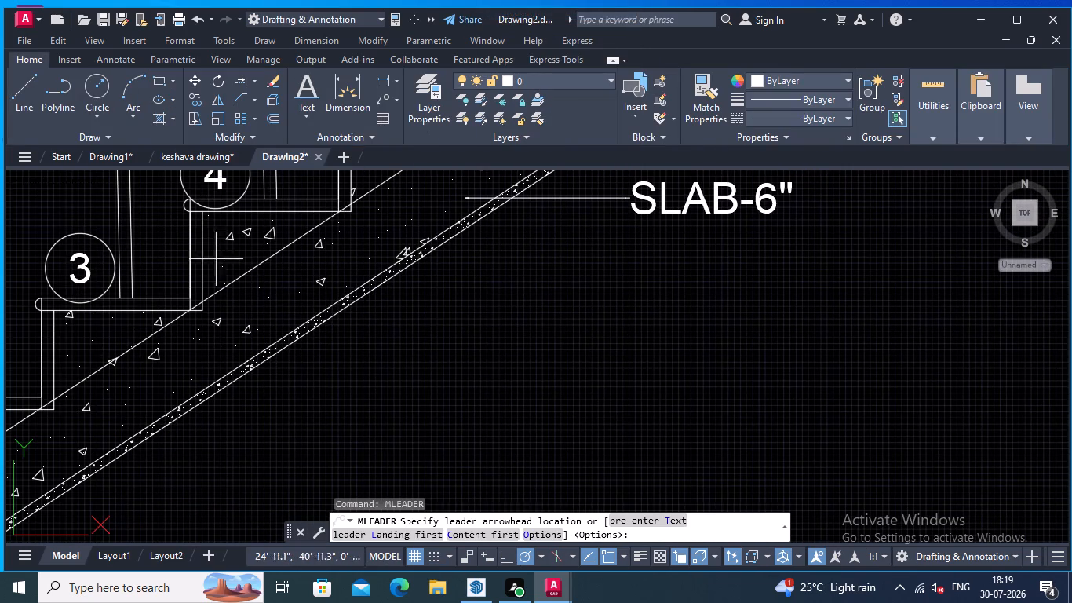
click(204, 290)
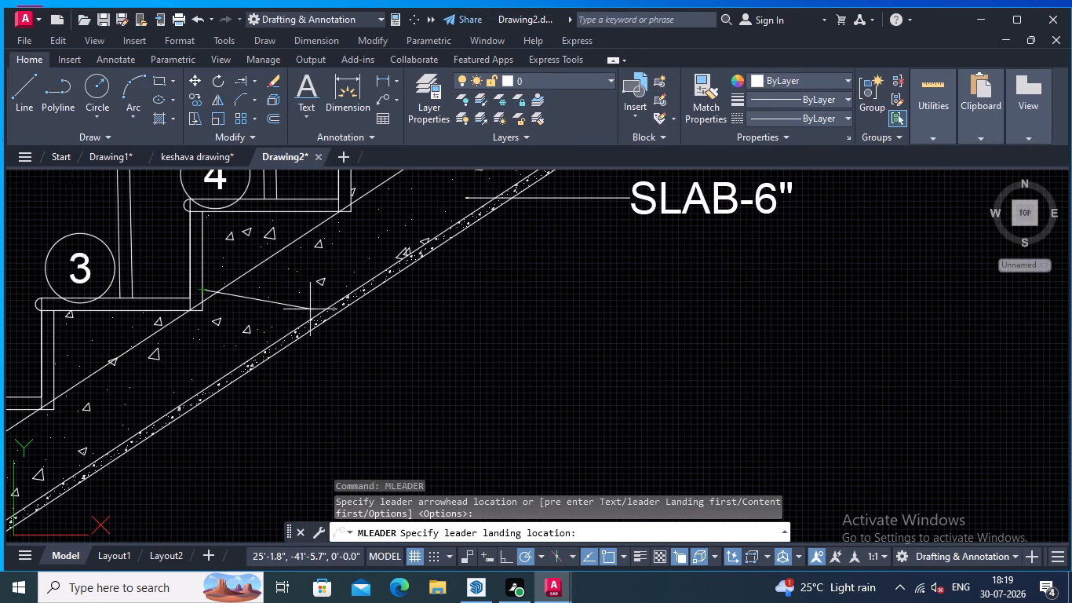
click(601, 291)
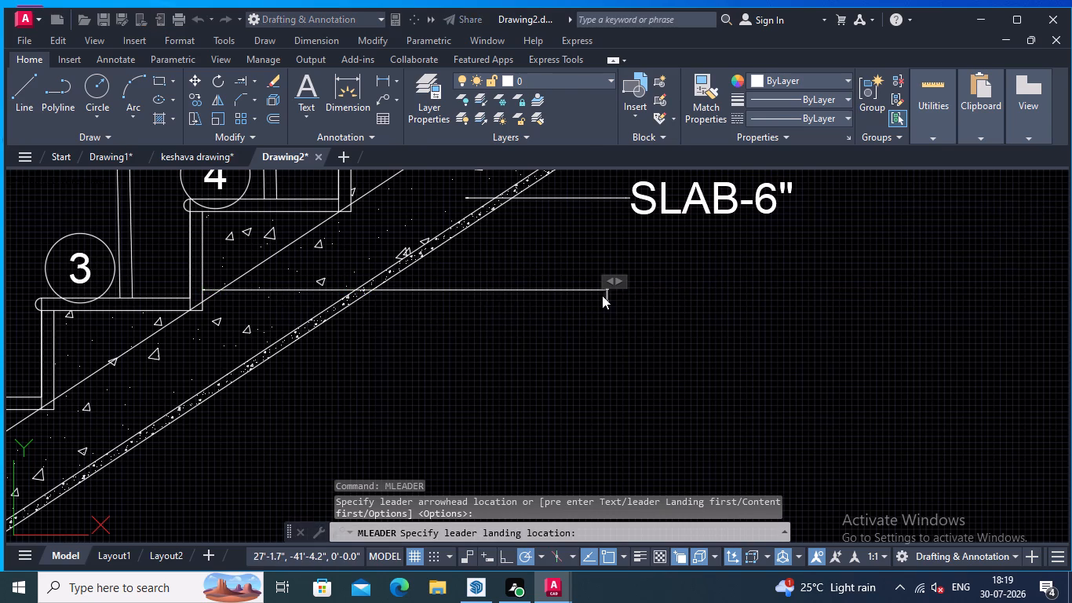
click(226, 98)
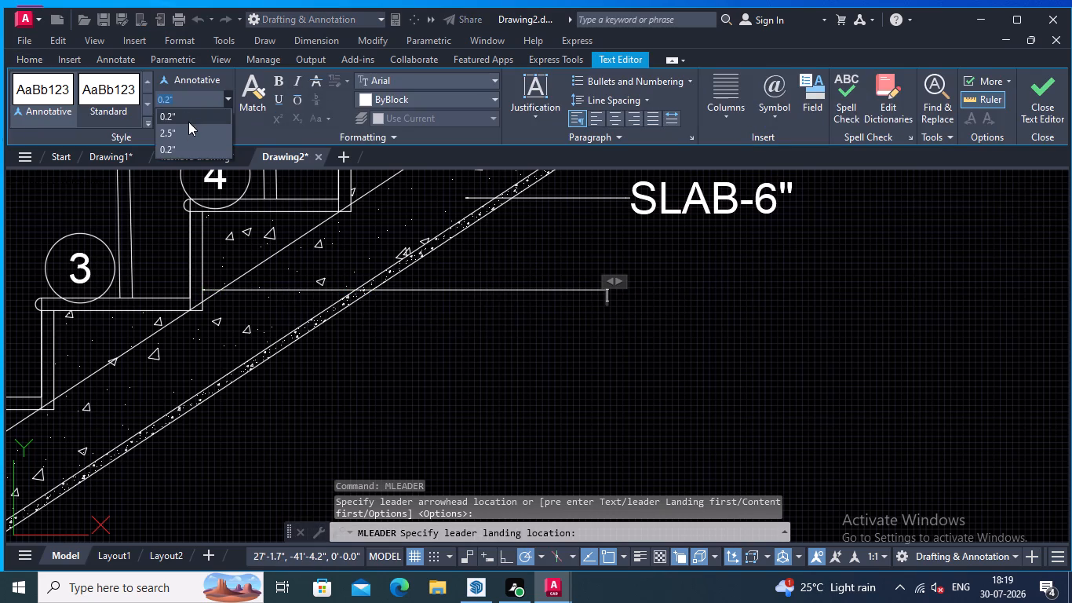
click(189, 128)
text(STONE)
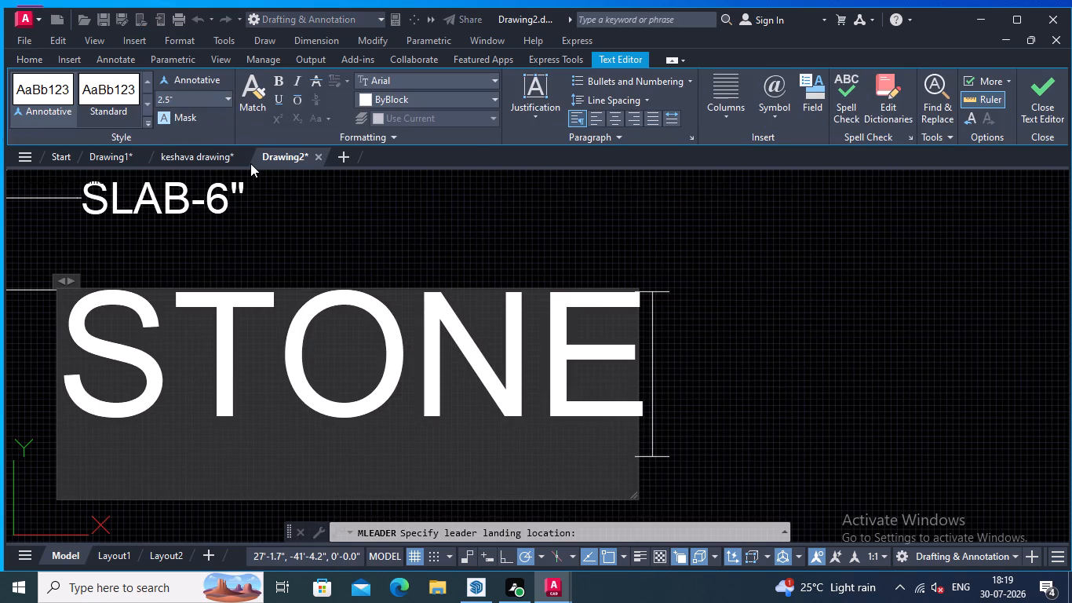
key(space)
text(-)
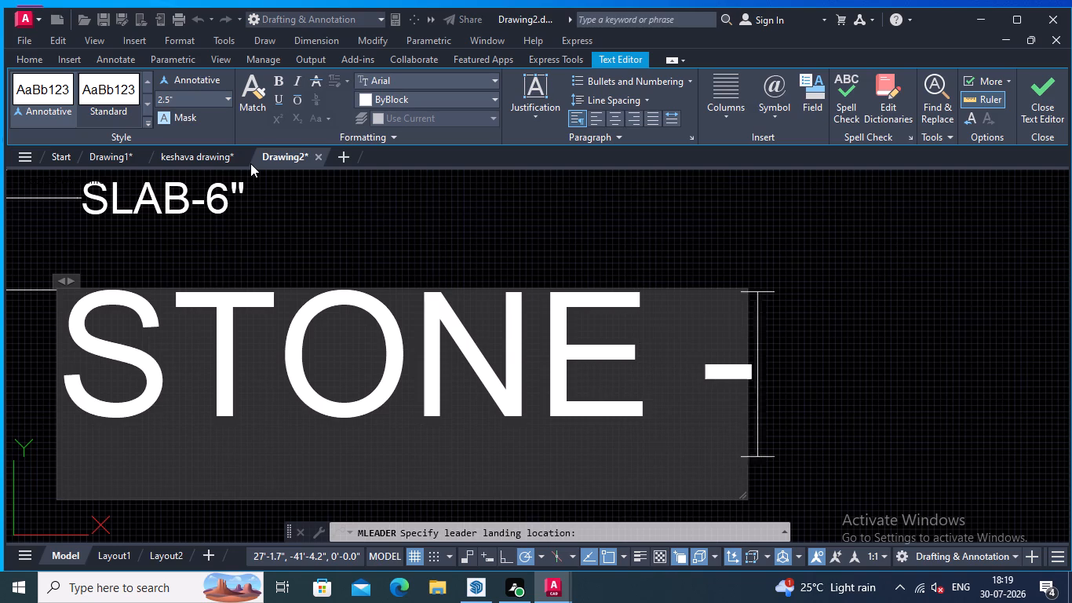
key(space)
key(1)
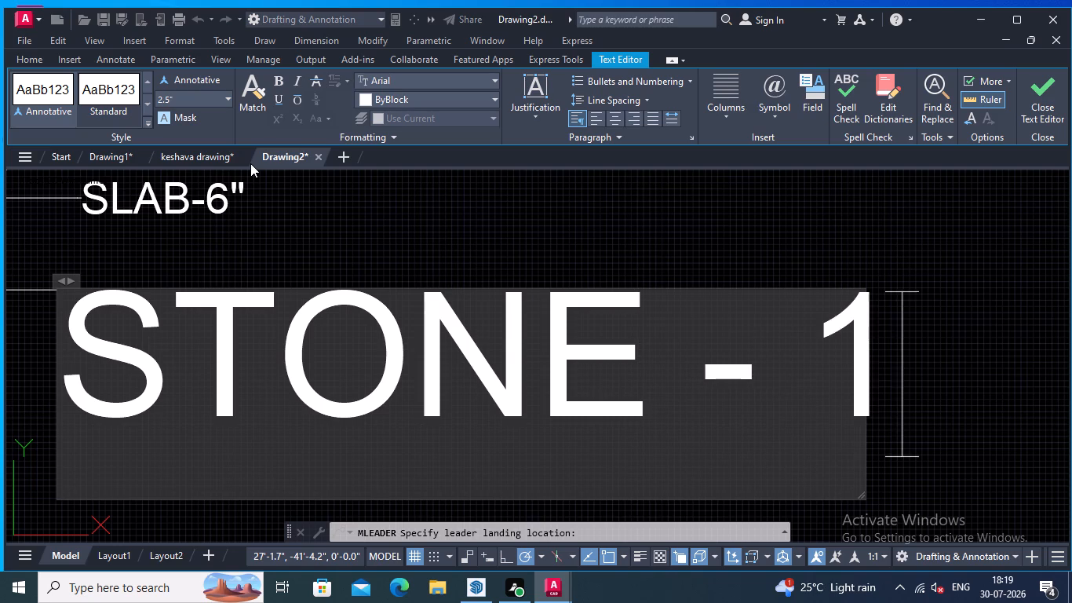
key(shift+quotedbl)
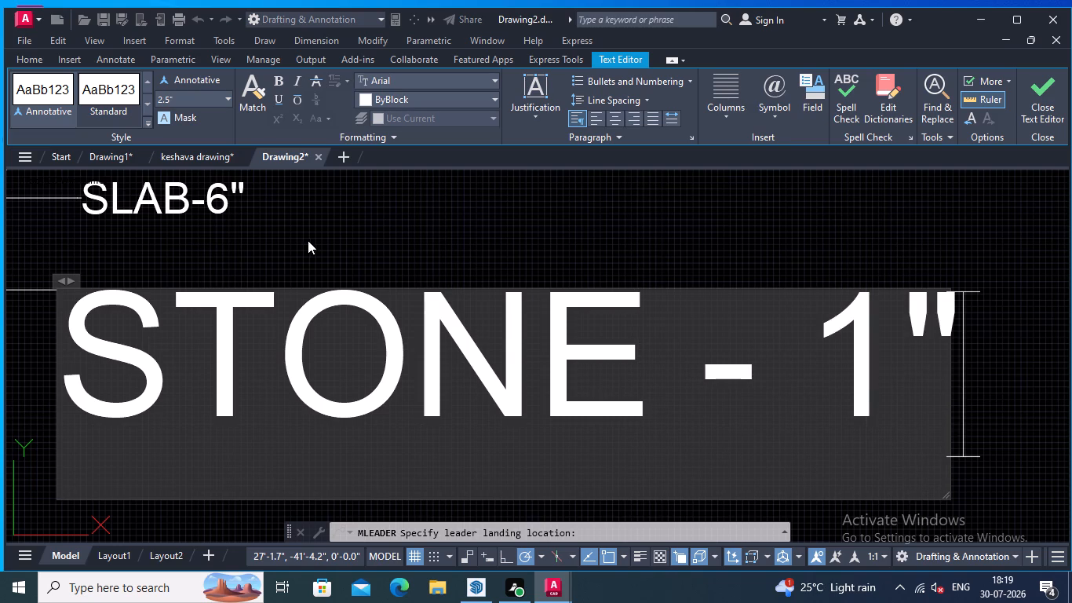
click(308, 240)
Add a multileader in the elevation pointing to the thin strip under the sloping slab, with 2.5" high text reading CEMENT PLASTER - .75".
scroll(308, 238, down, 1)
middle_click(308, 238)
right_click(308, 238)
click(358, 241)
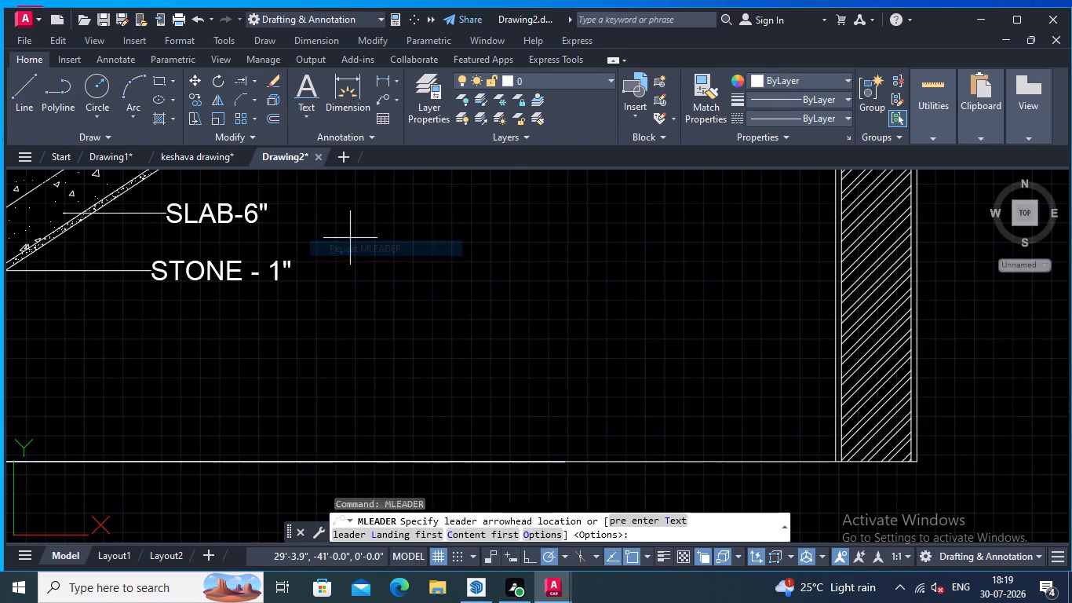
middle_drag(350, 238, 403, 217)
middle_drag(297, 221, 427, 239)
middle_drag(316, 289, 413, 309)
scroll(249, 337, up, 2)
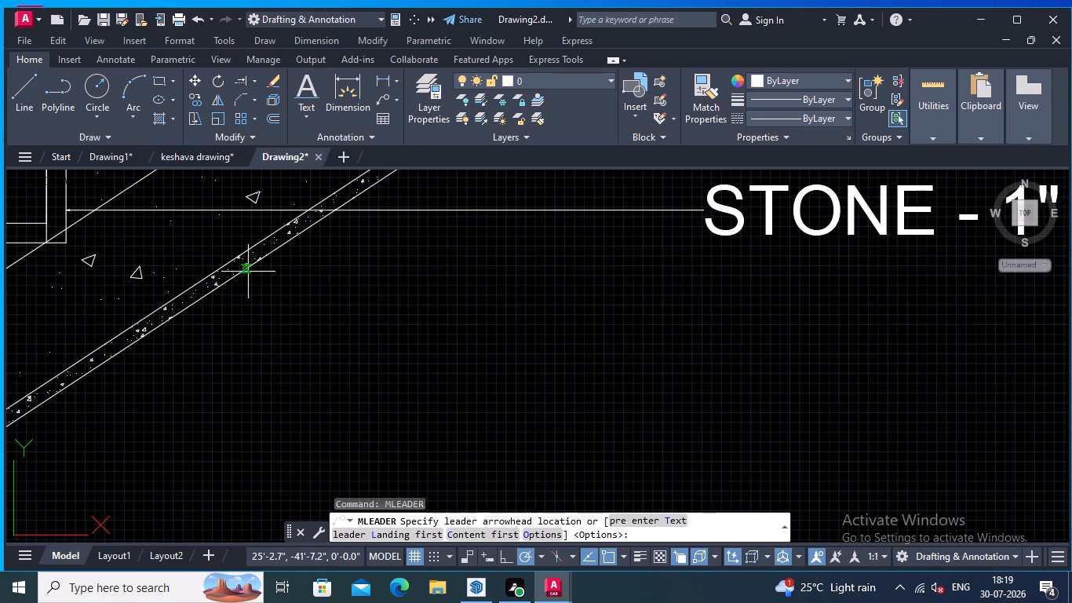
click(250, 269)
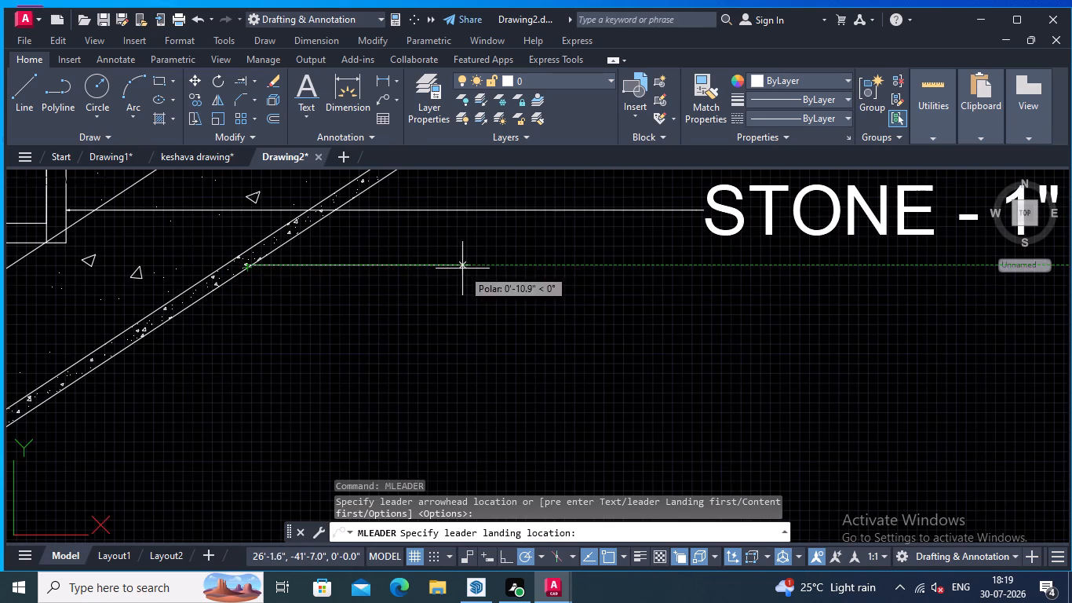
click(668, 263)
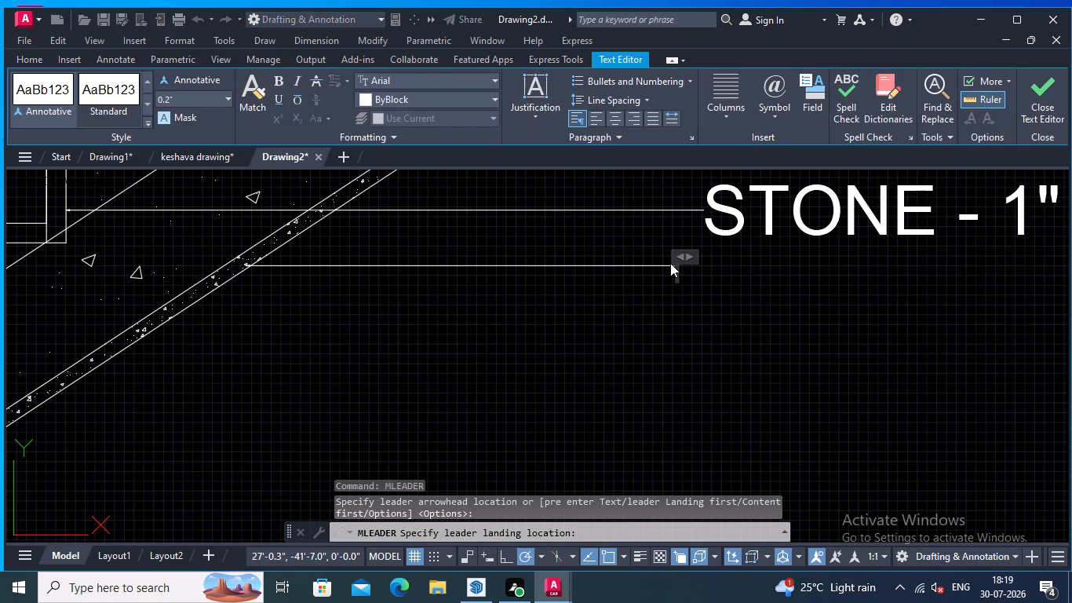
click(231, 99)
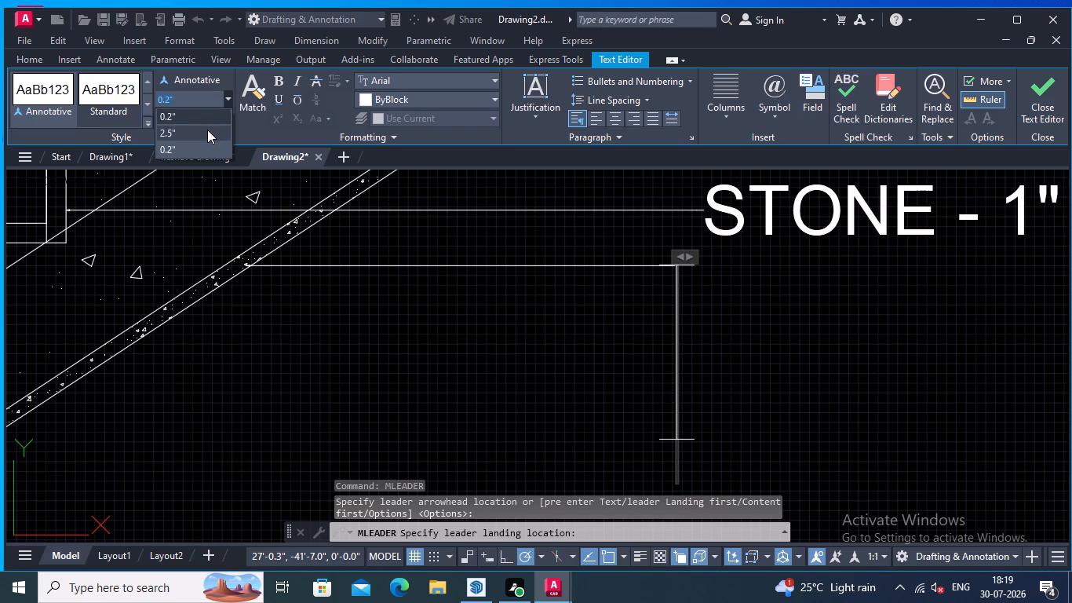
click(207, 130)
key(c)
text(EME)
text(NT)
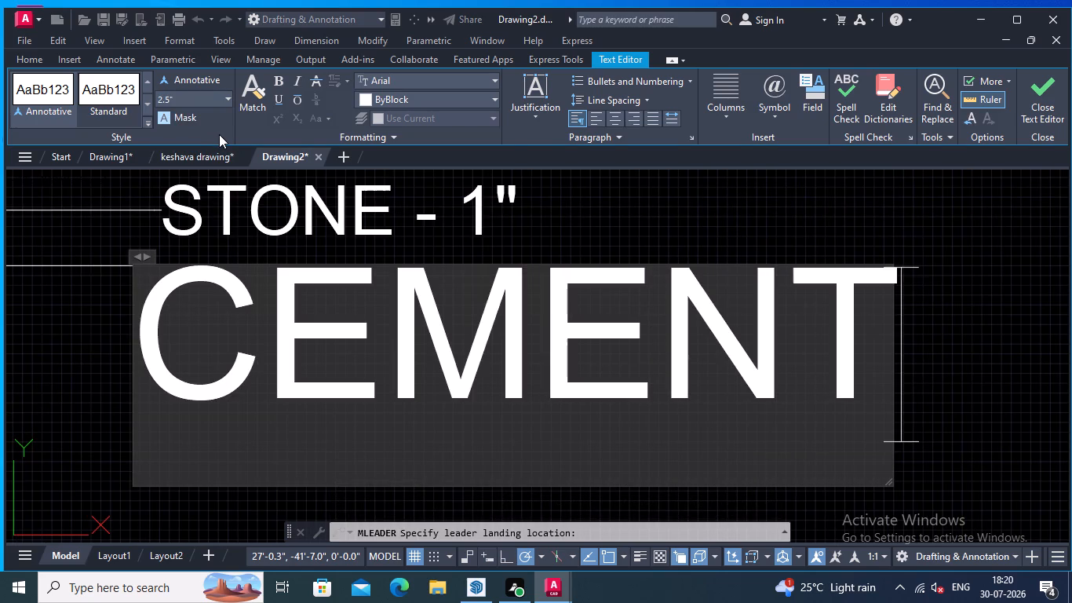
key(space)
key(p)
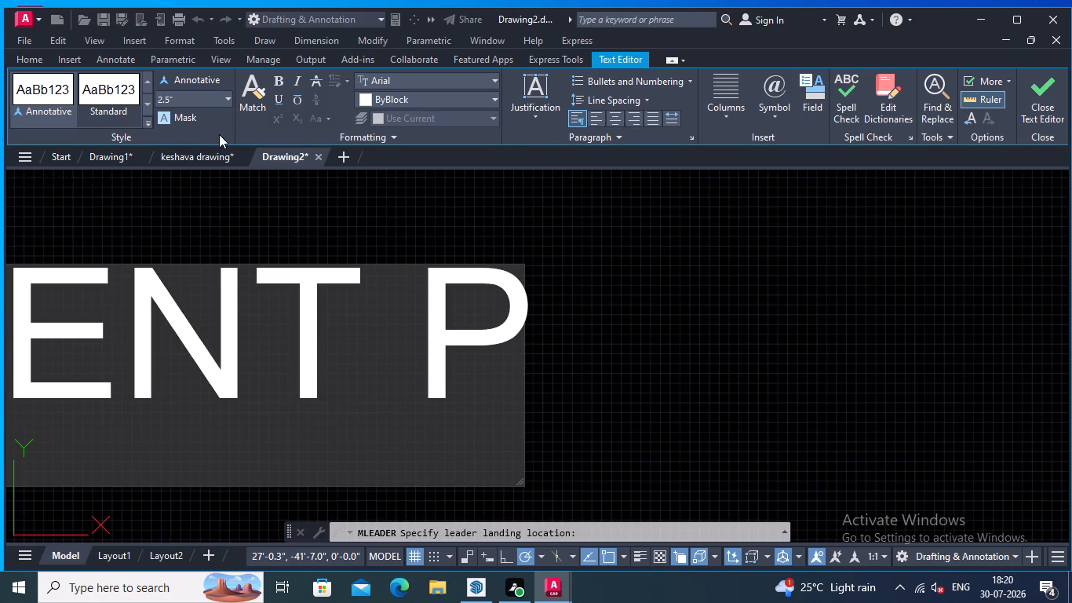
text(LASTER)
key(space)
text(-)
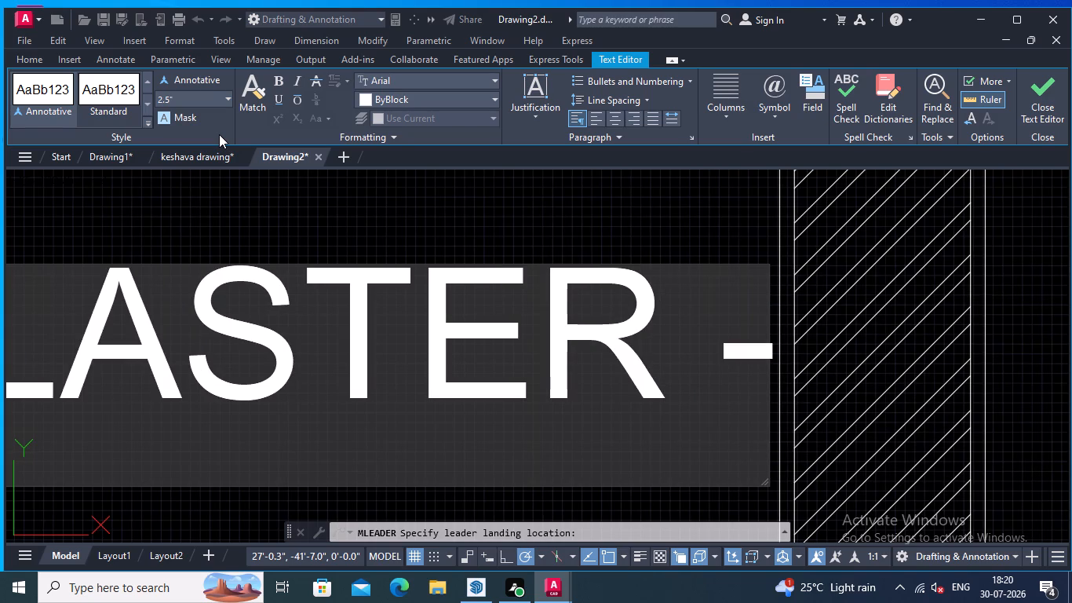
key(space)
text(.75)
key(shift+quotedbl)
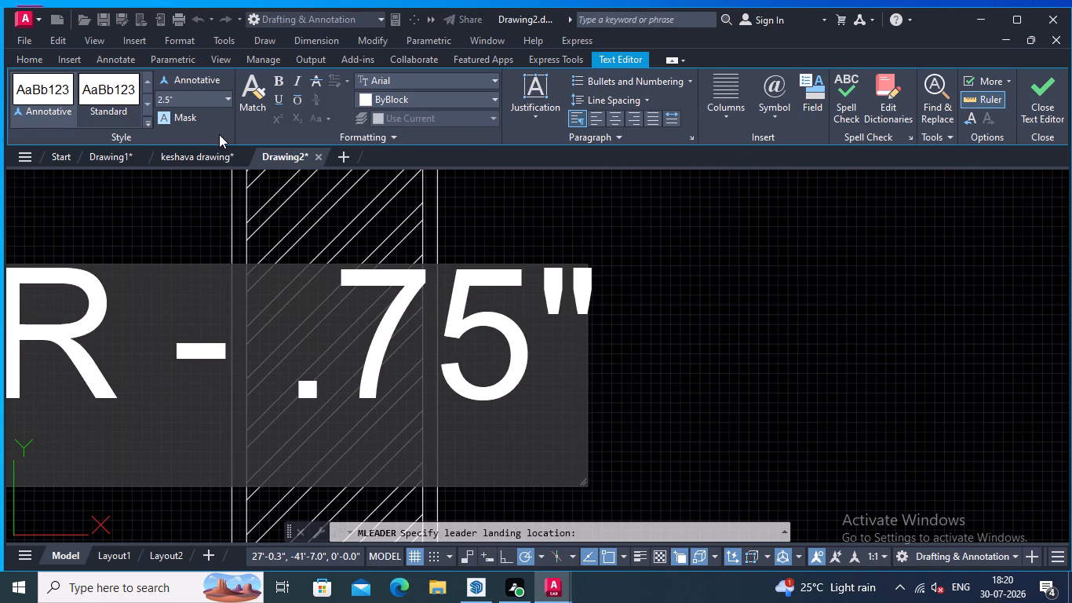
click(610, 244)
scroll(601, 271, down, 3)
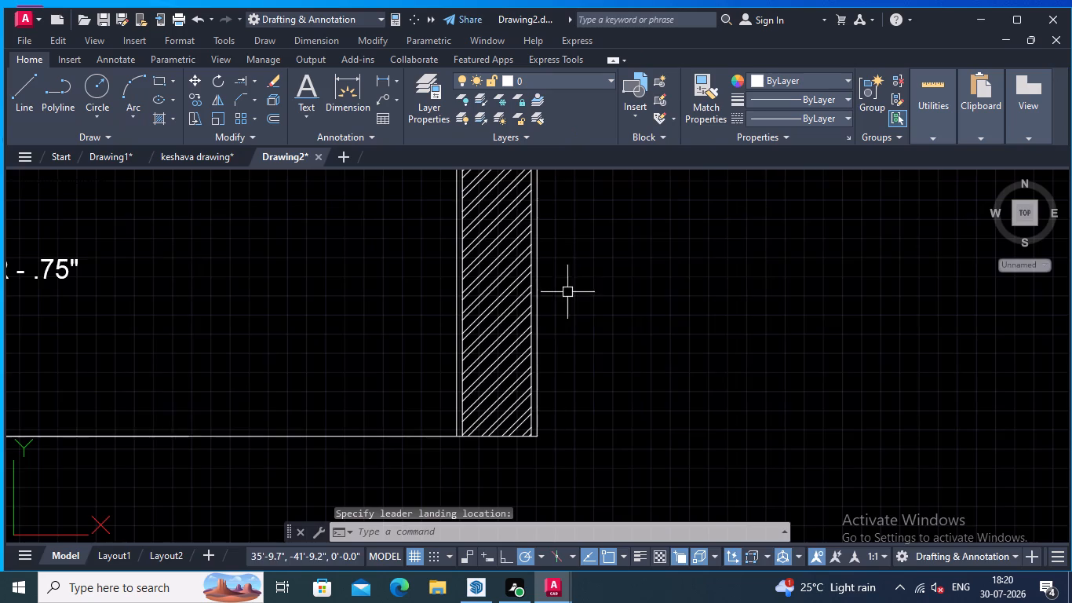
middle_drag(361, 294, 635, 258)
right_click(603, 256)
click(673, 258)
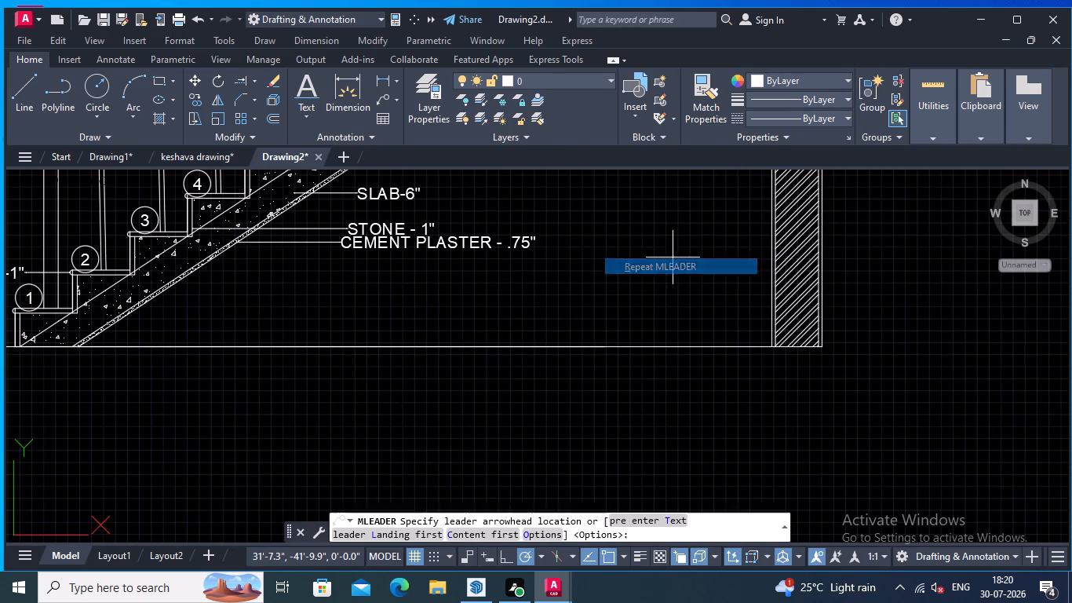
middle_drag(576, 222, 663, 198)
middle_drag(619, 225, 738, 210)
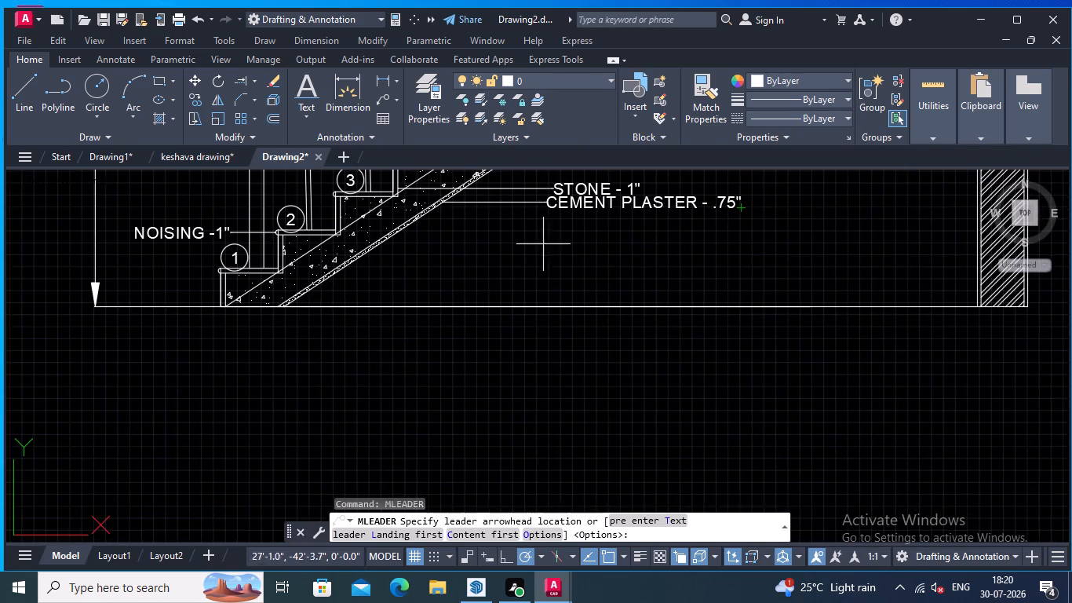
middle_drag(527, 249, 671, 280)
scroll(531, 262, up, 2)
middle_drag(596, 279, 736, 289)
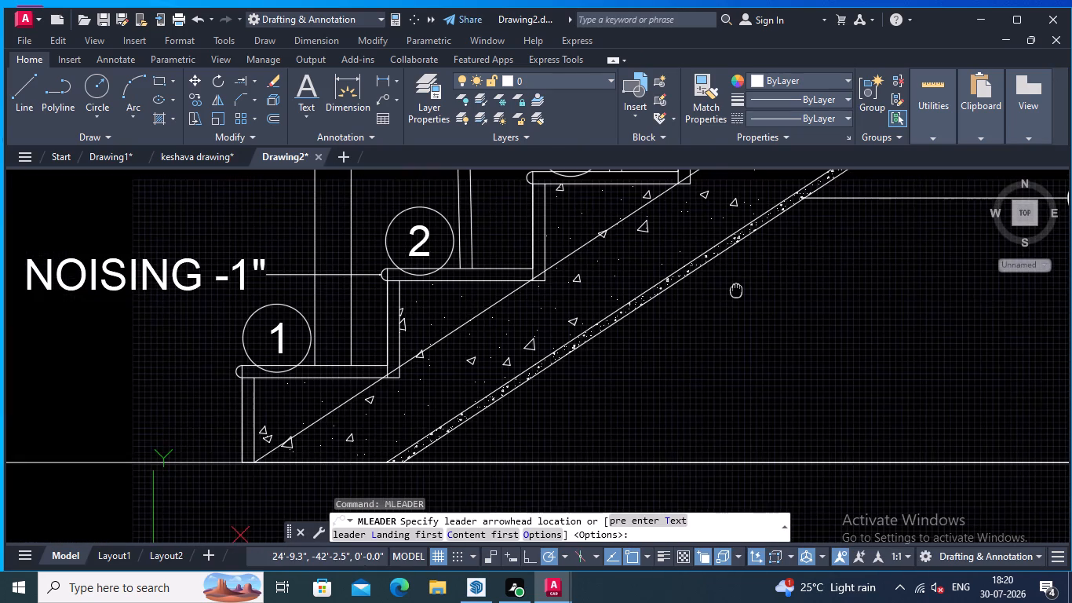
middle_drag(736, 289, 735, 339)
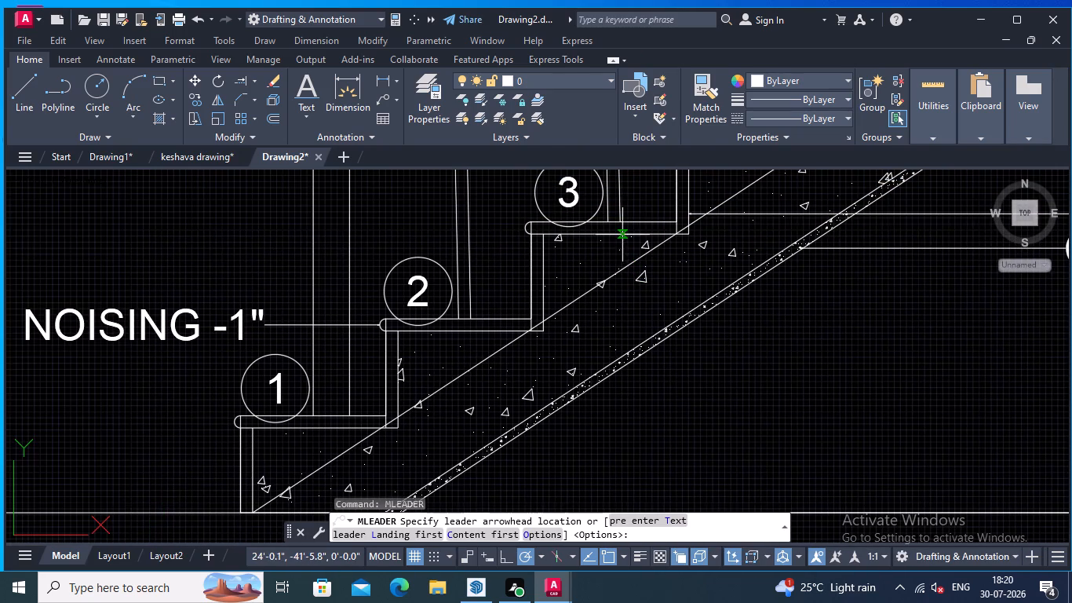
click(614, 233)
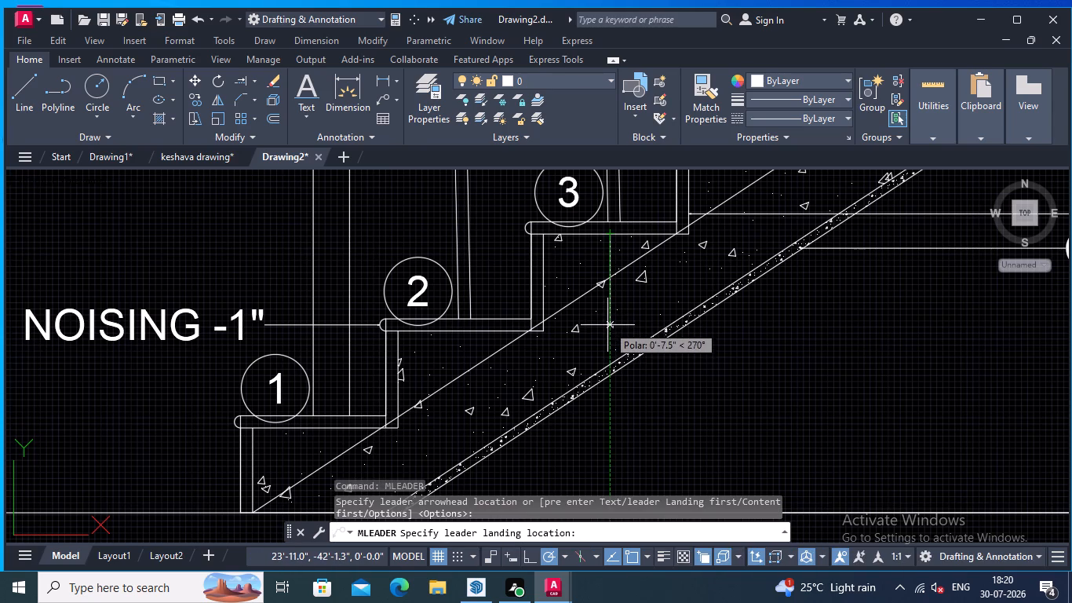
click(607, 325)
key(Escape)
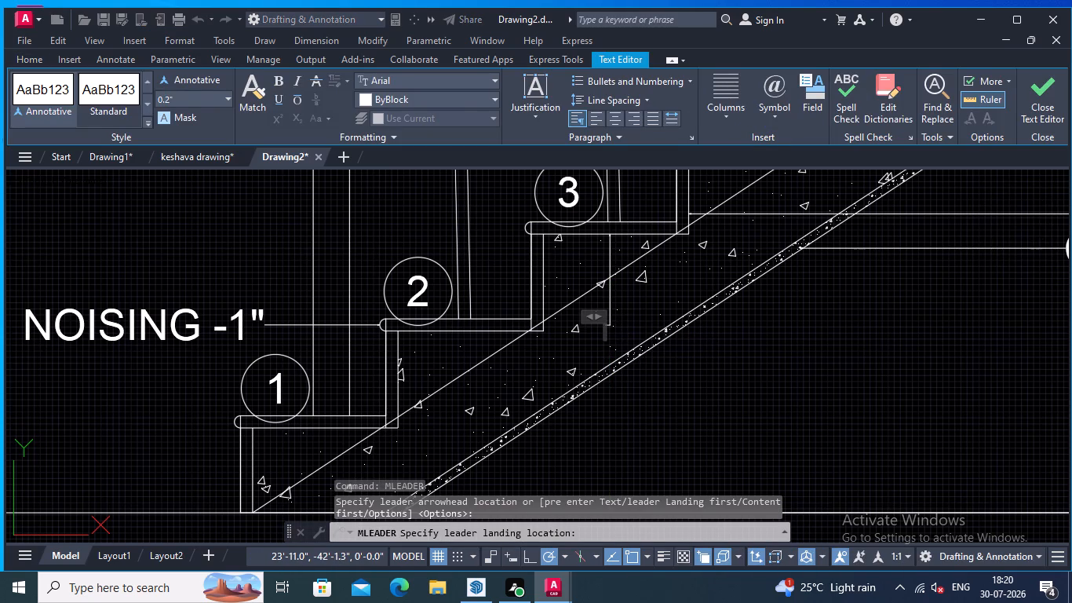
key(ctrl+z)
Add a multileader in the elevation pointing to the underside of tread 3, with 2.5" high text reading TREAD - 1".
scroll(592, 287, down, 1)
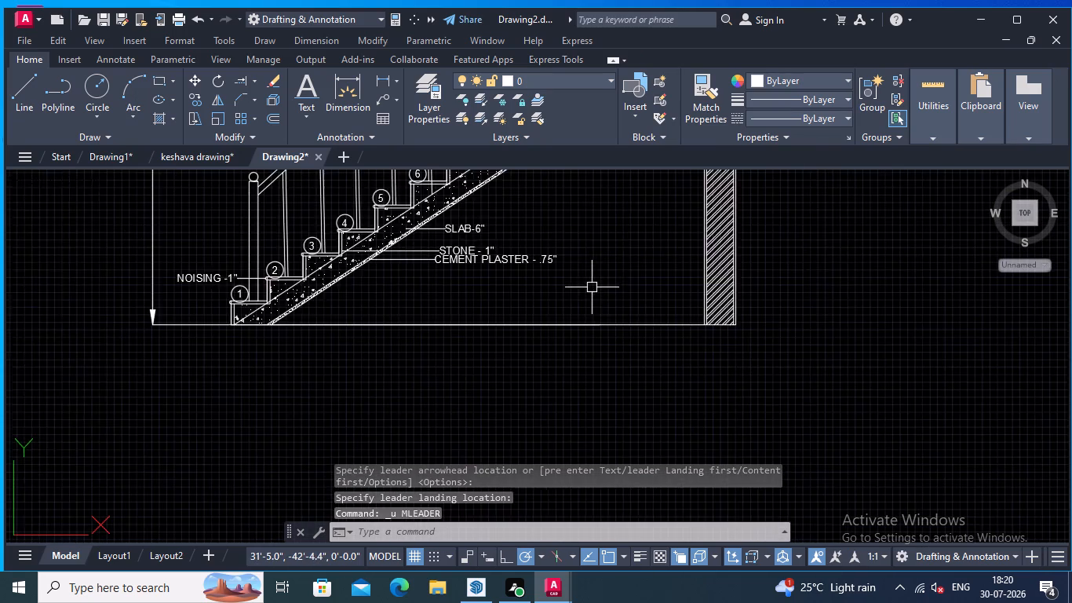
middle_drag(592, 287, 711, 287)
right_click(716, 263)
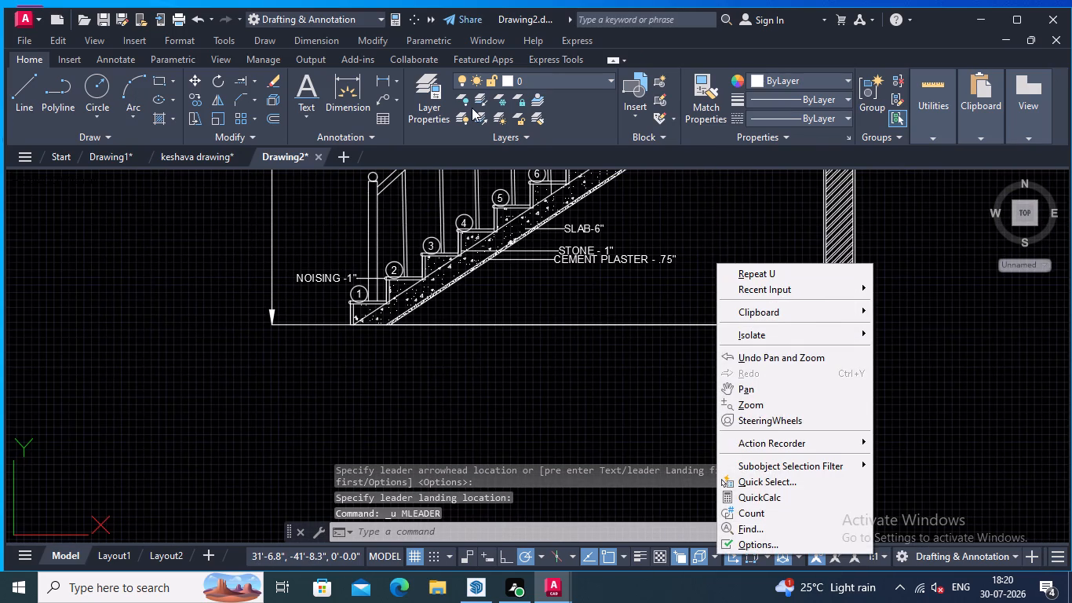
click(388, 97)
middle_drag(523, 286, 603, 287)
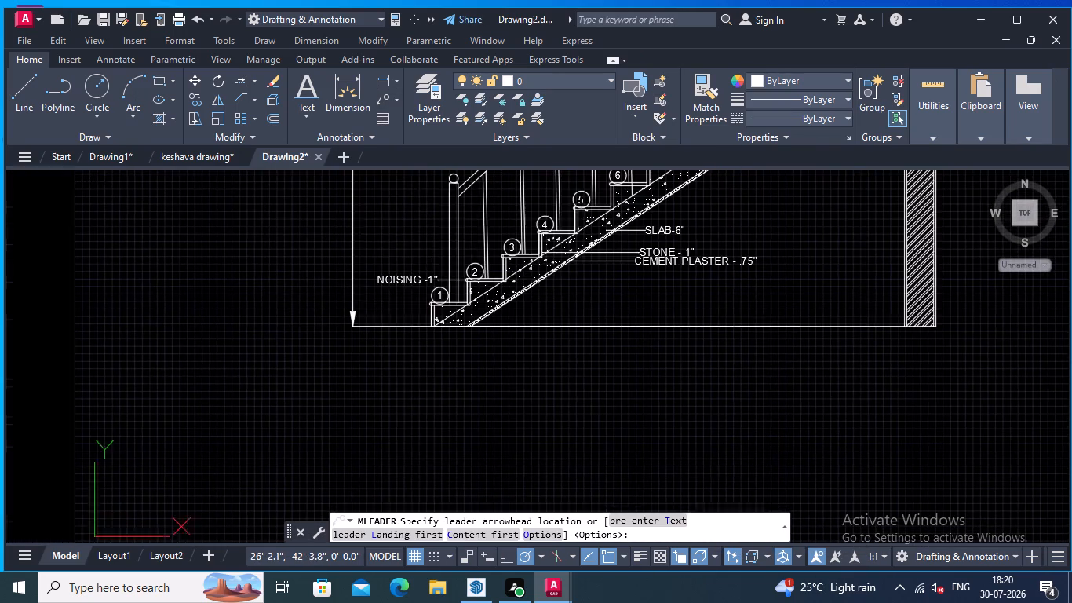
scroll(532, 287, up, 2)
middle_drag(518, 285, 563, 291)
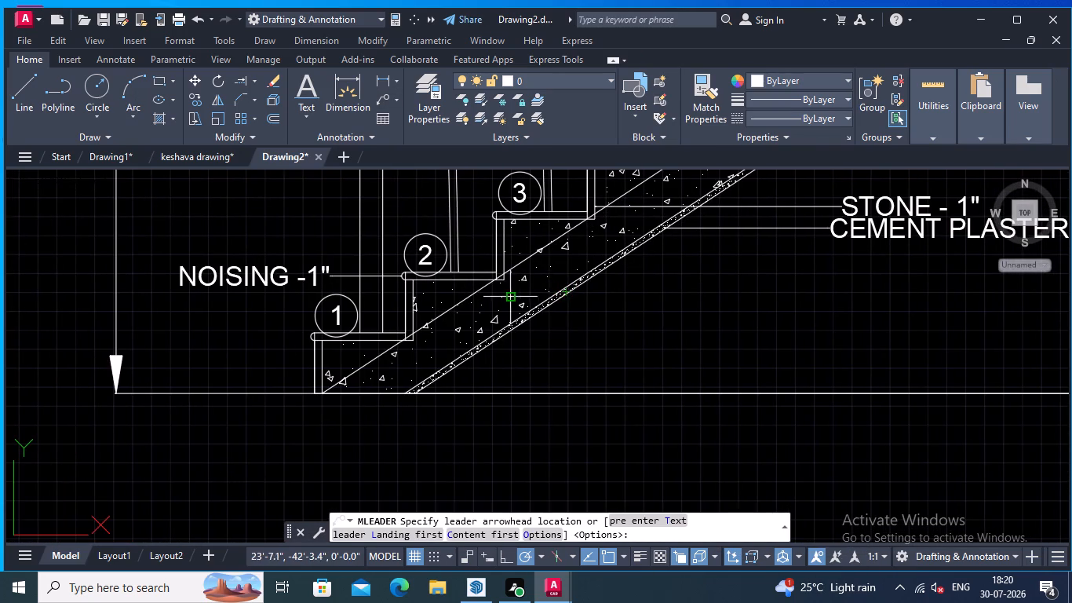
click(551, 218)
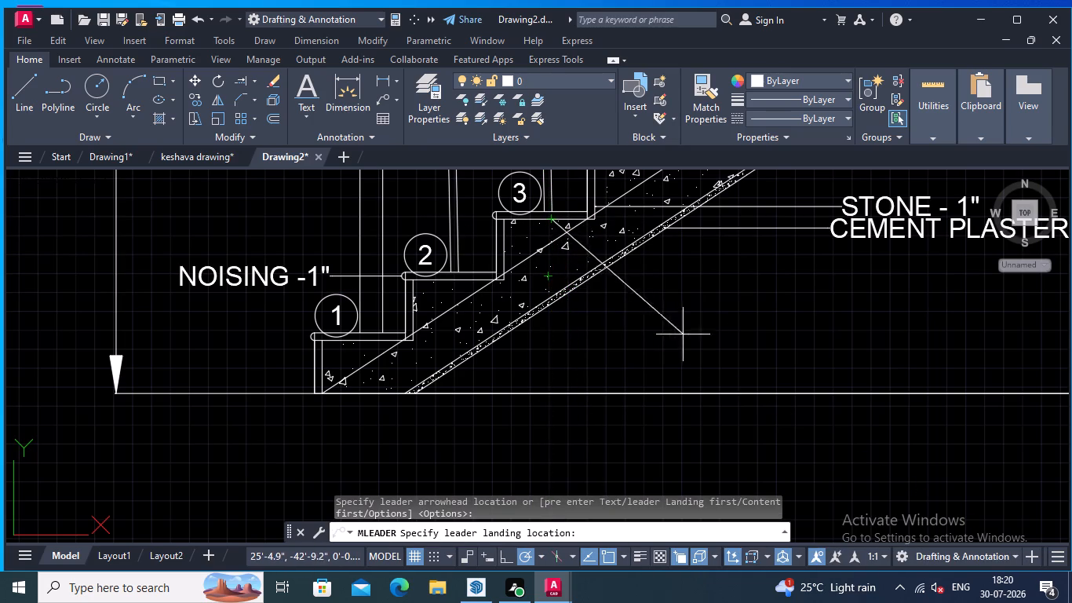
click(783, 285)
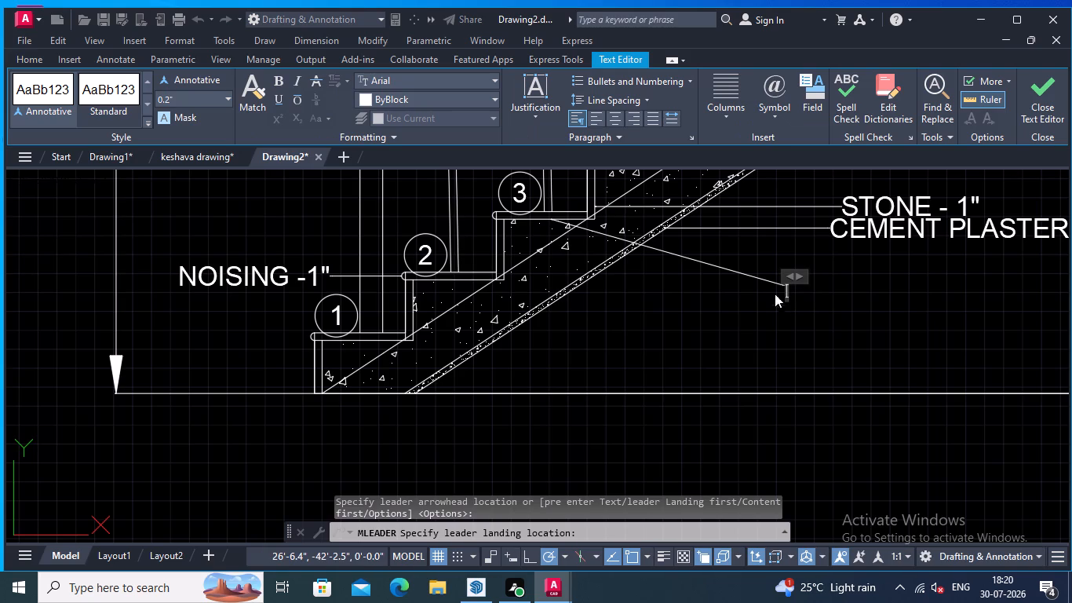
scroll(781, 301, up, 1)
middle_drag(751, 328, 718, 343)
middle_drag(715, 342, 662, 354)
scroll(740, 306, up, 1)
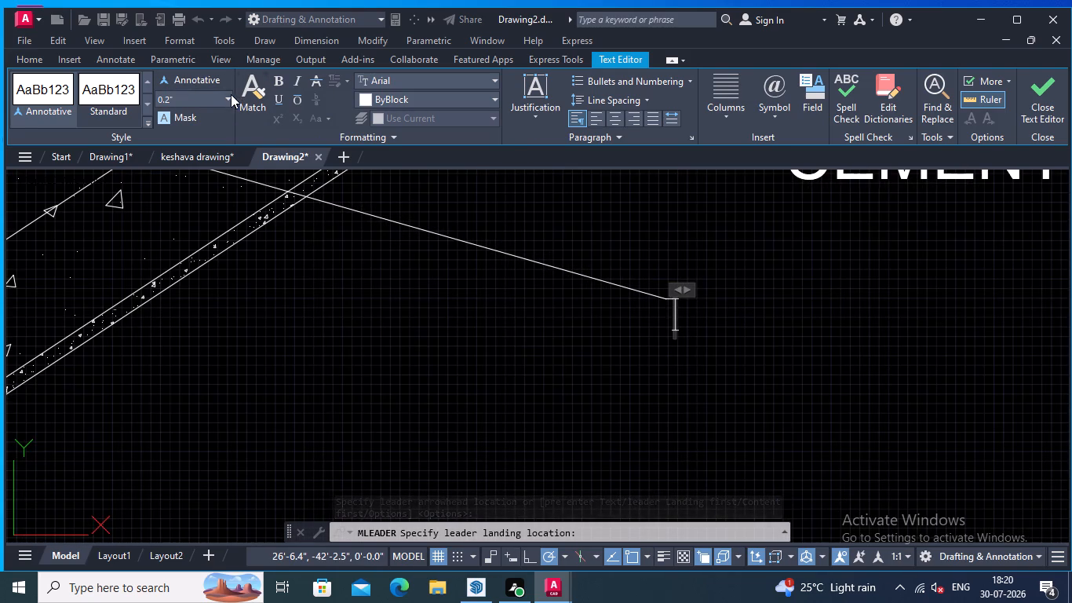
click(230, 95)
click(223, 96)
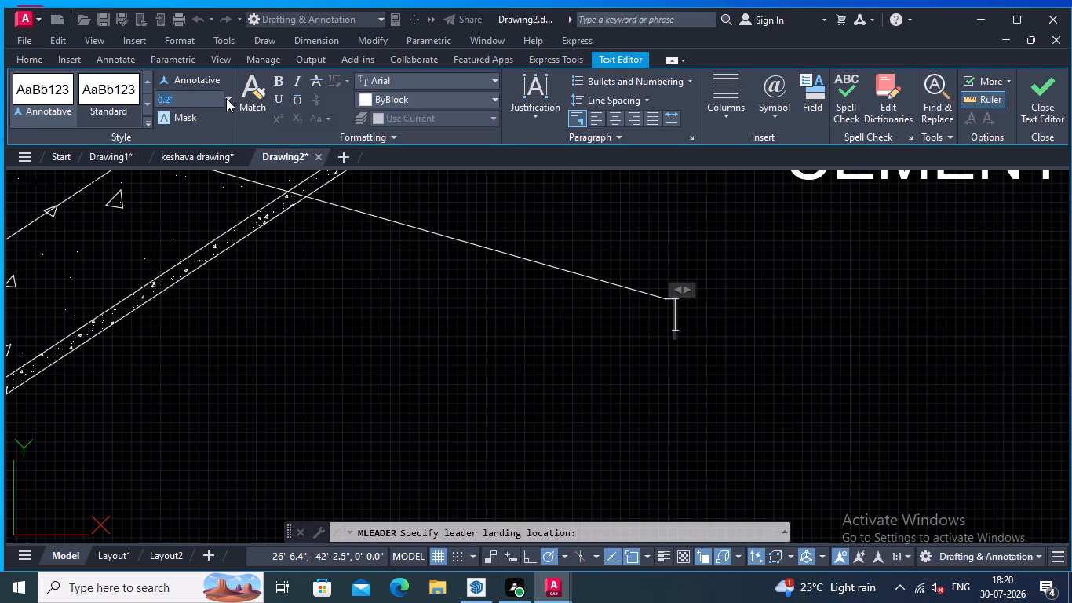
click(226, 98)
click(199, 127)
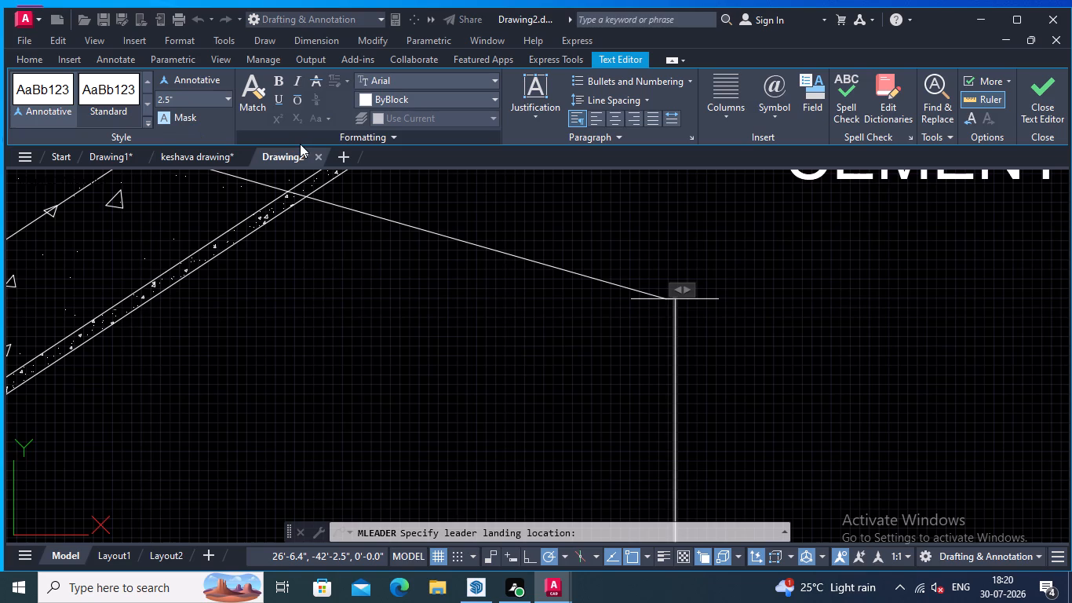
text(TREAD)
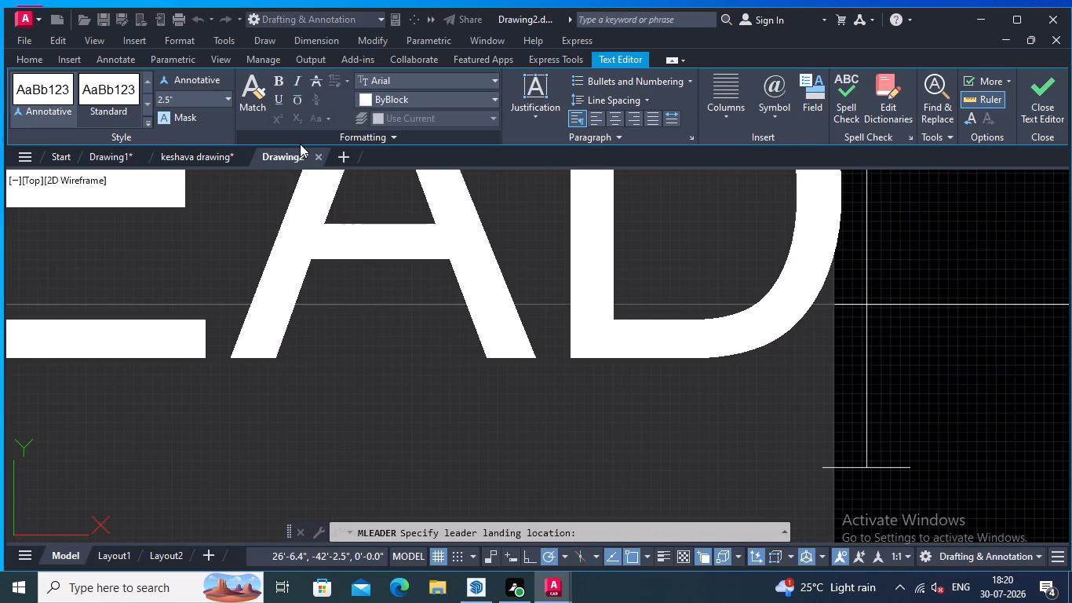
key(space)
text(-)
key(space)
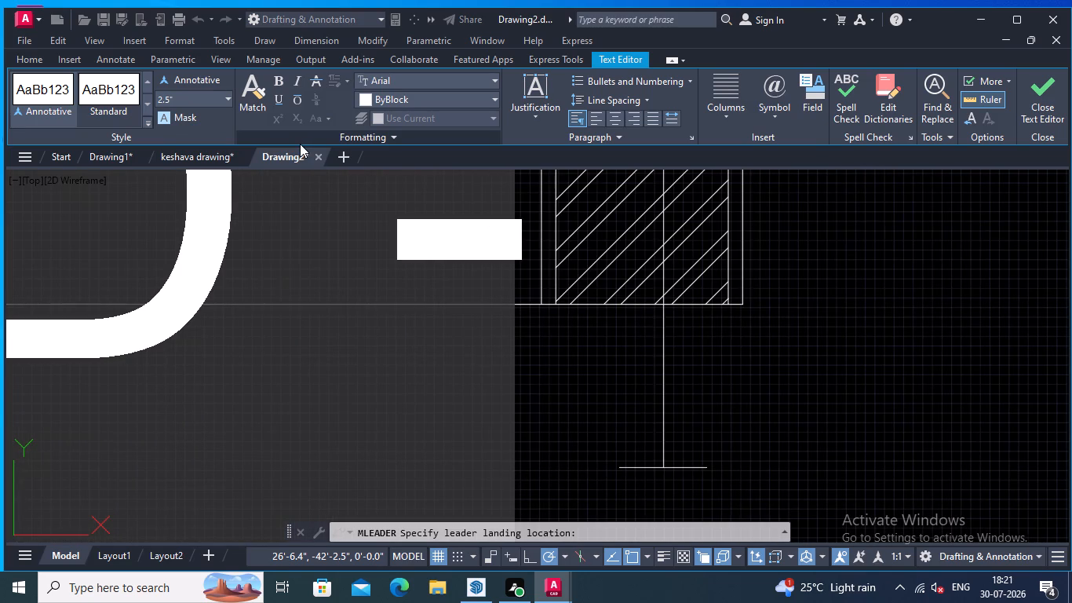
text(1)
key(shift+colon)
key(BackSpace)
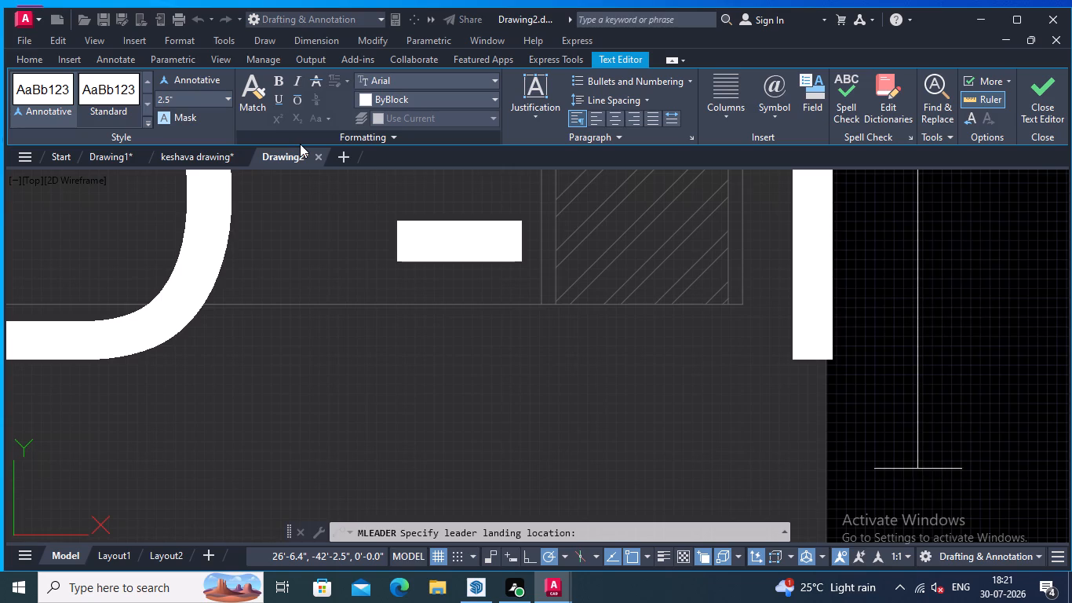
key(shift+quotedbl)
scroll(341, 329, down, 4)
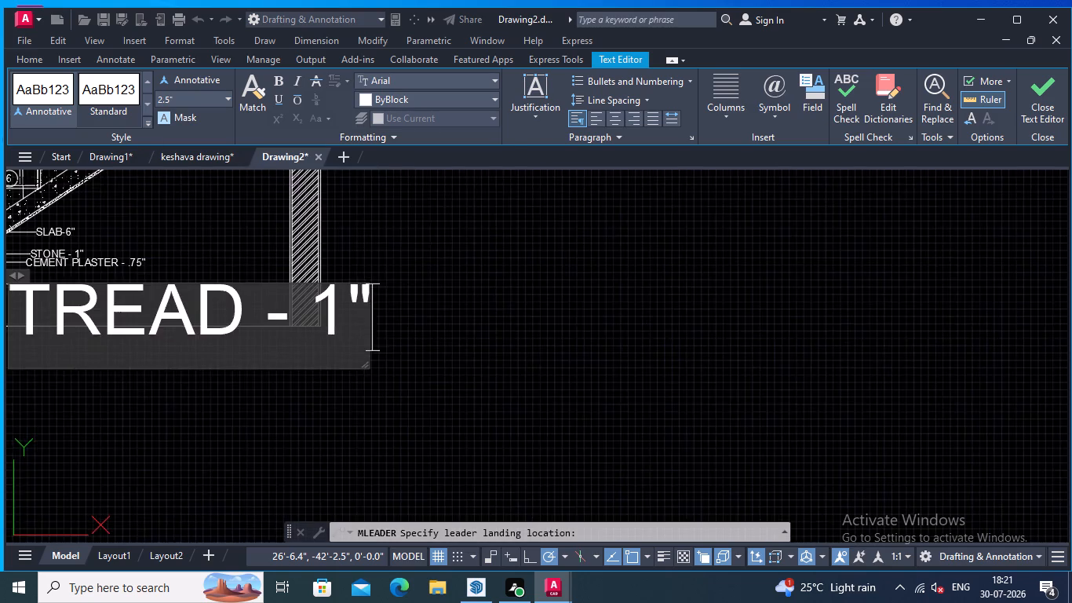
middle_drag(349, 340, 393, 331)
click(312, 254)
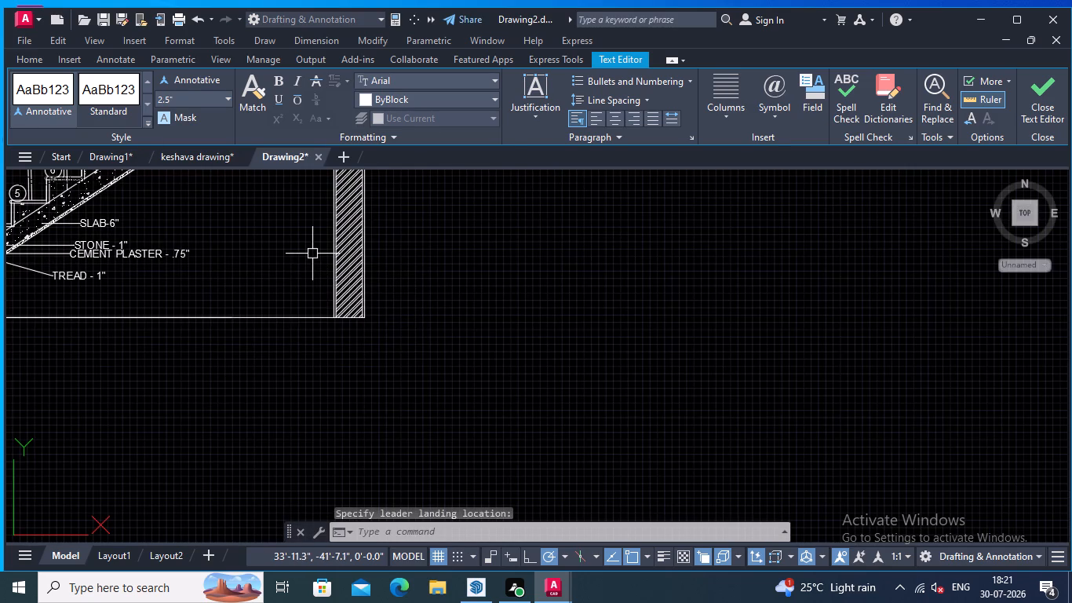
Add a multileader in the elevation pointing to the riser between treads 1 and 2, with 2.5" high text reading RAISER - 7".
middle_drag(290, 272, 352, 265)
right_click(347, 258)
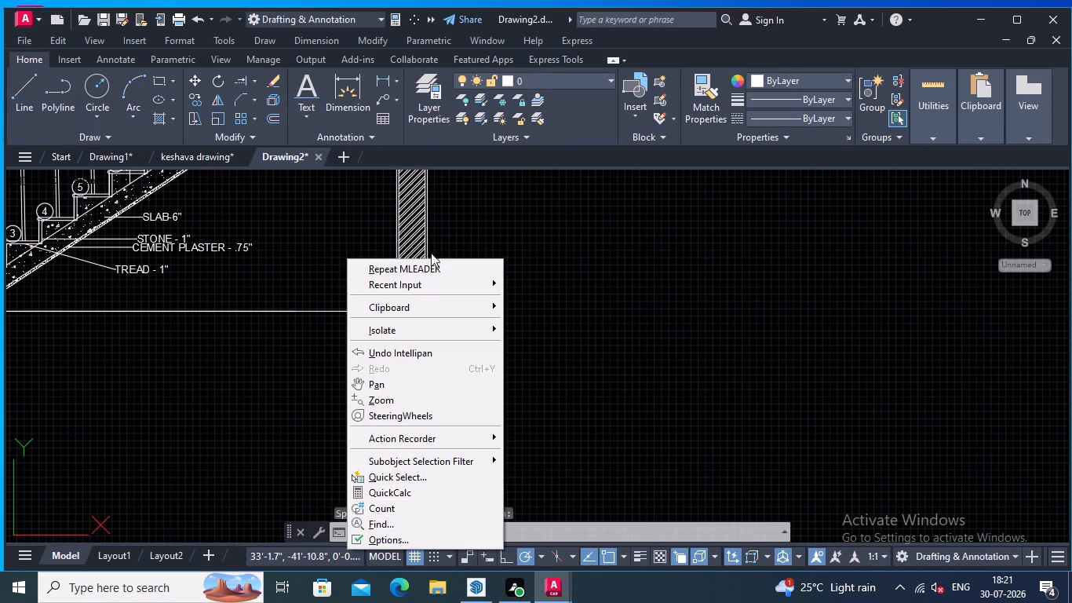
click(410, 263)
middle_drag(298, 273, 505, 256)
middle_drag(399, 270, 587, 257)
middle_drag(342, 312, 390, 360)
scroll(420, 313, up, 2)
middle_drag(410, 311, 407, 327)
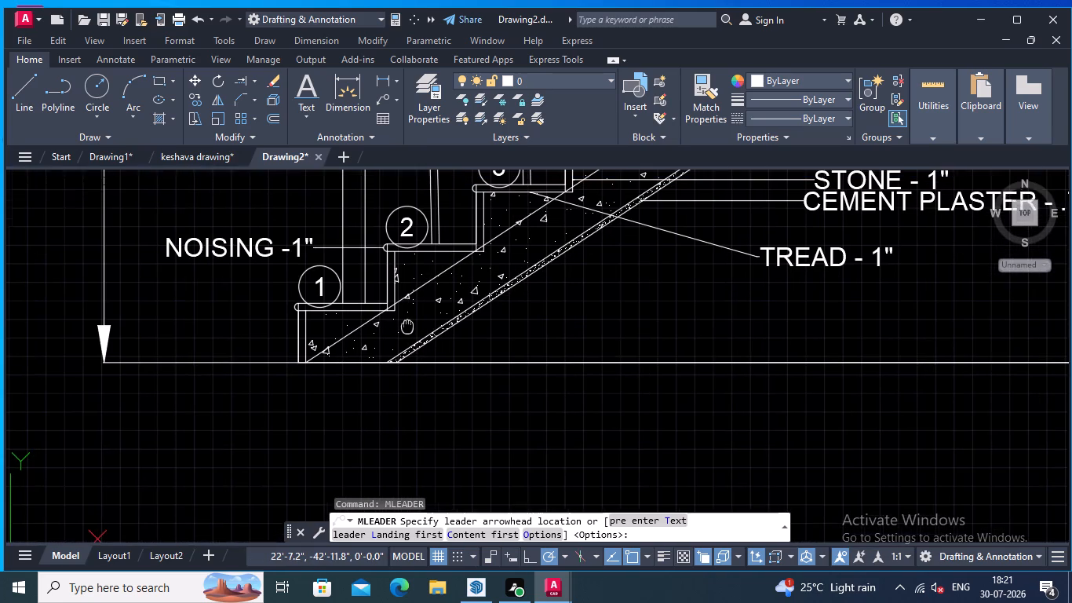
middle_drag(407, 327, 399, 361)
scroll(385, 348, up, 2)
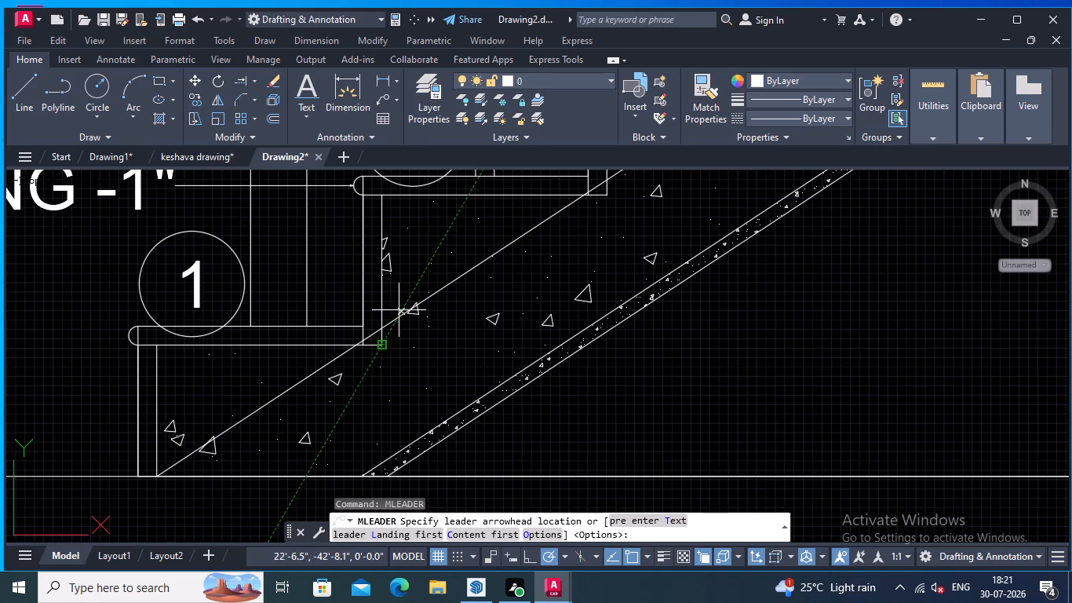
click(382, 301)
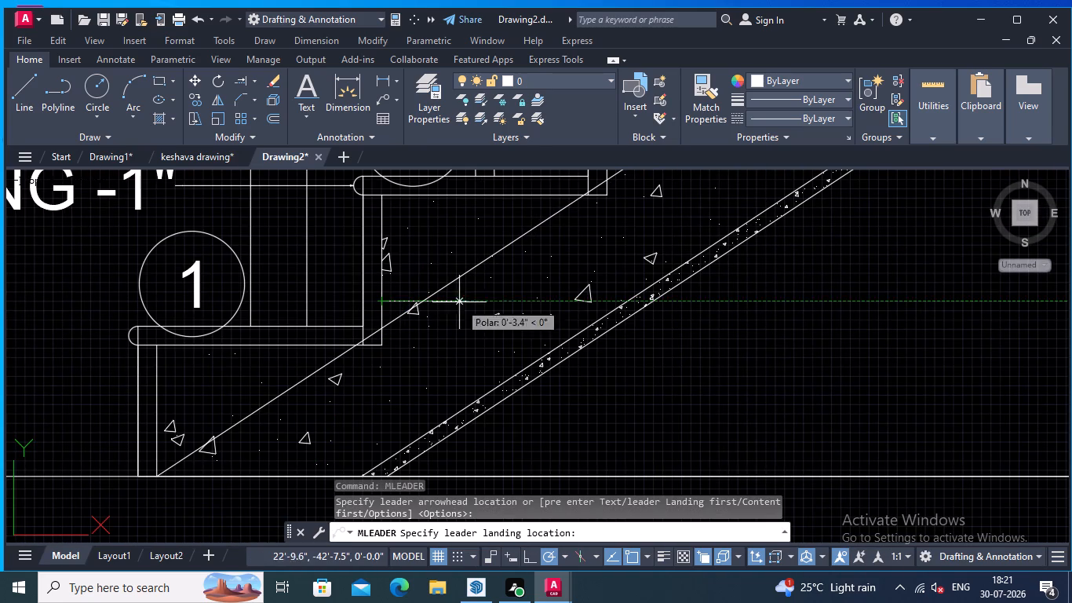
click(860, 301)
click(228, 95)
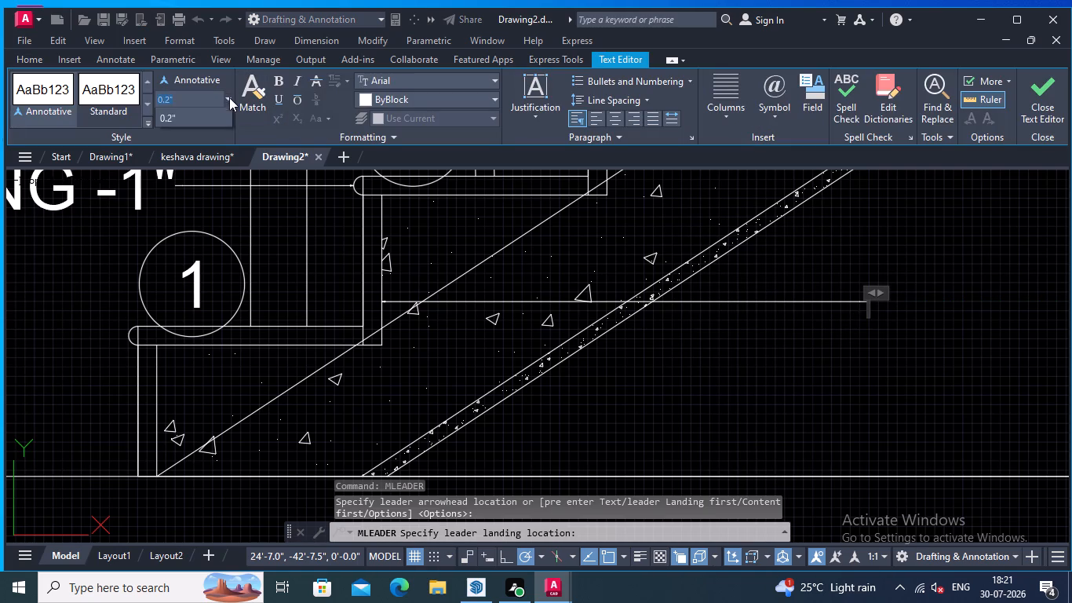
click(202, 134)
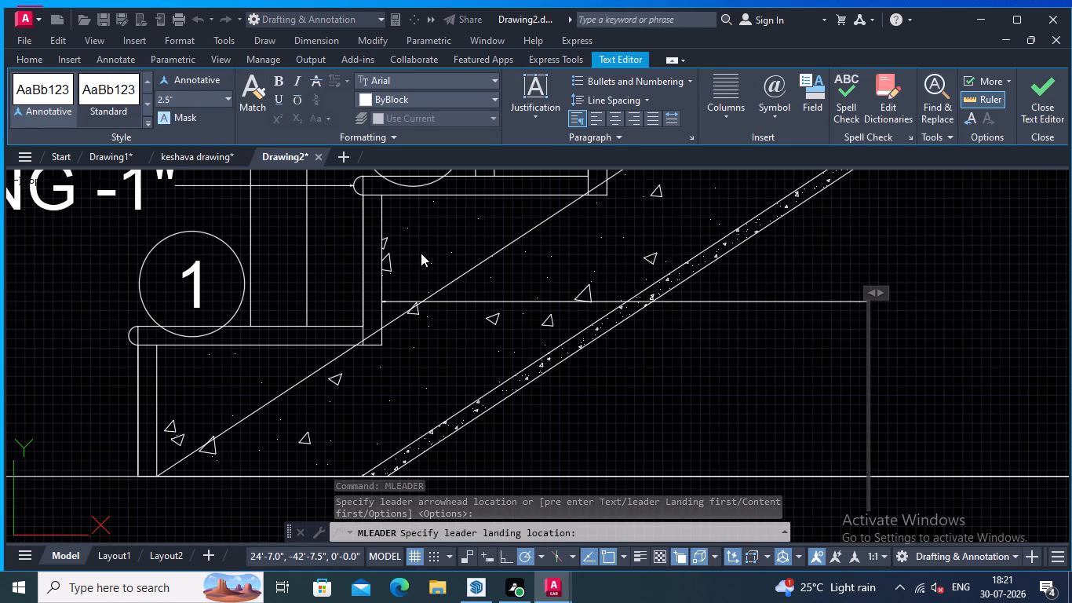
scroll(468, 269, down, 1)
text(RAISER)
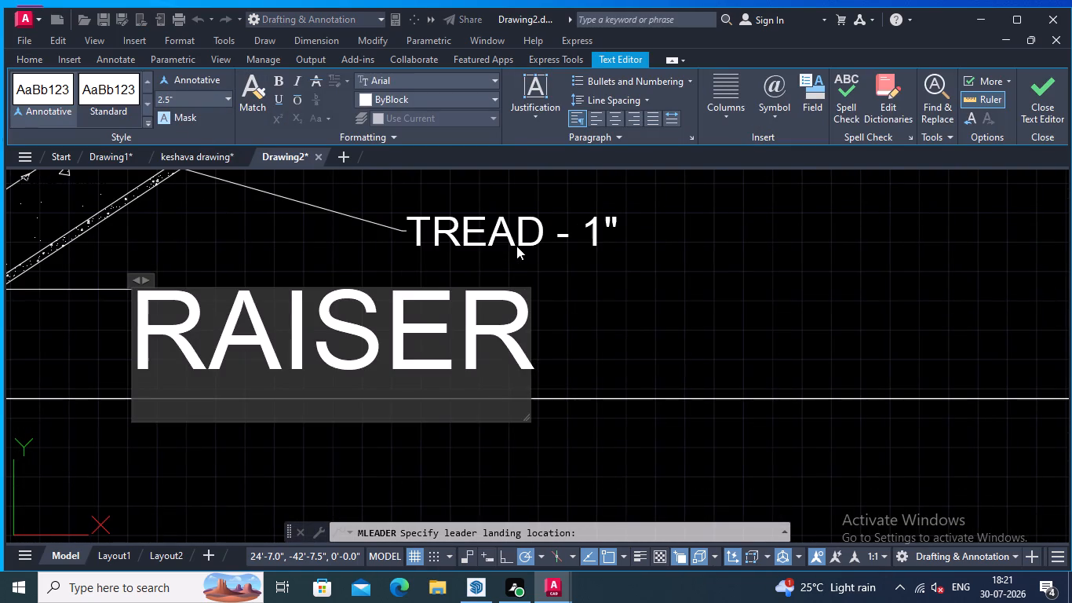
key(space)
text(-)
key(space)
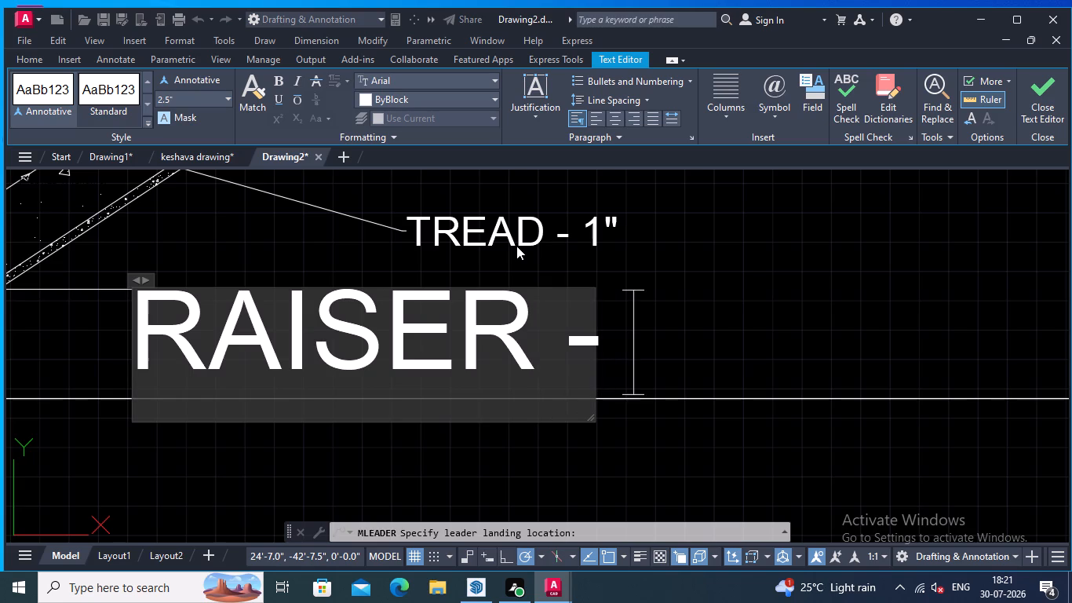
key(7)
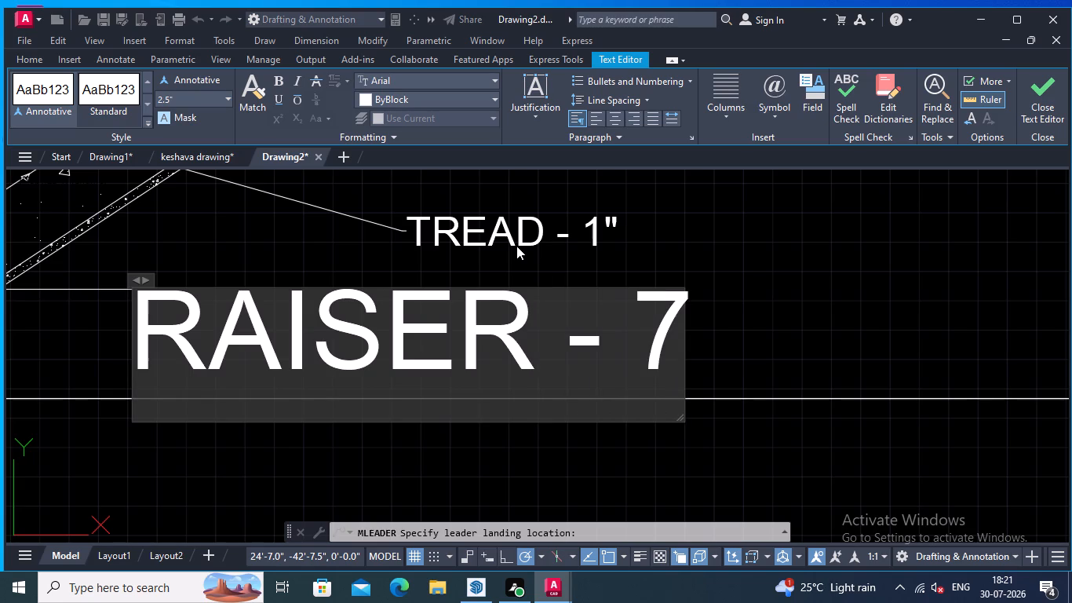
key(shift+quotedbl)
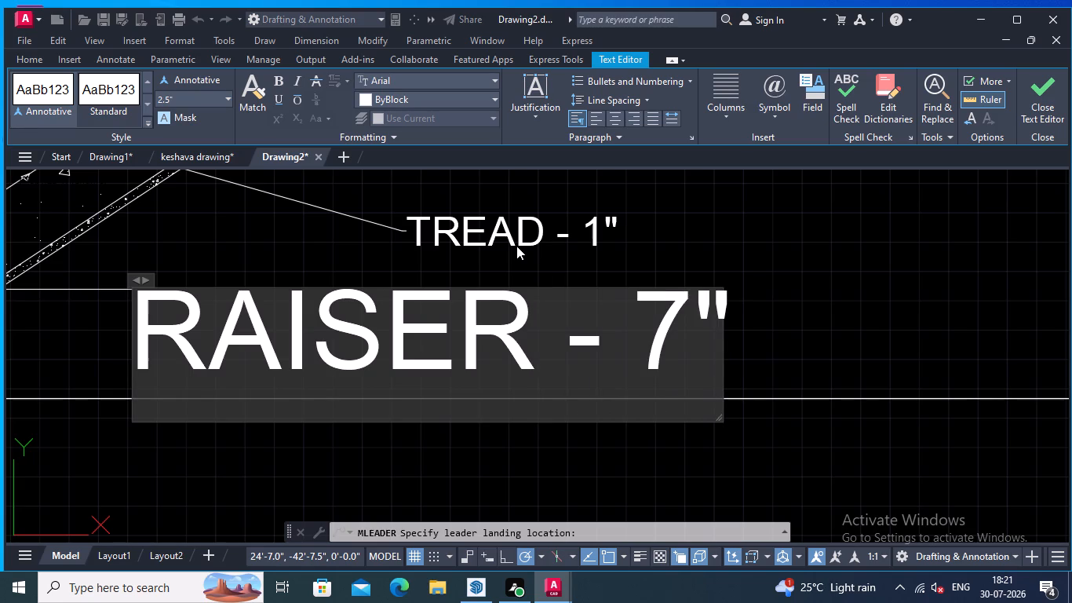
click(780, 192)
Add single-line text reading F.F.L, 2.5" high with 0 rotation, above the elevation's floor line beside the first step.
scroll(769, 193, down, 4)
middle_drag(753, 243, 685, 397)
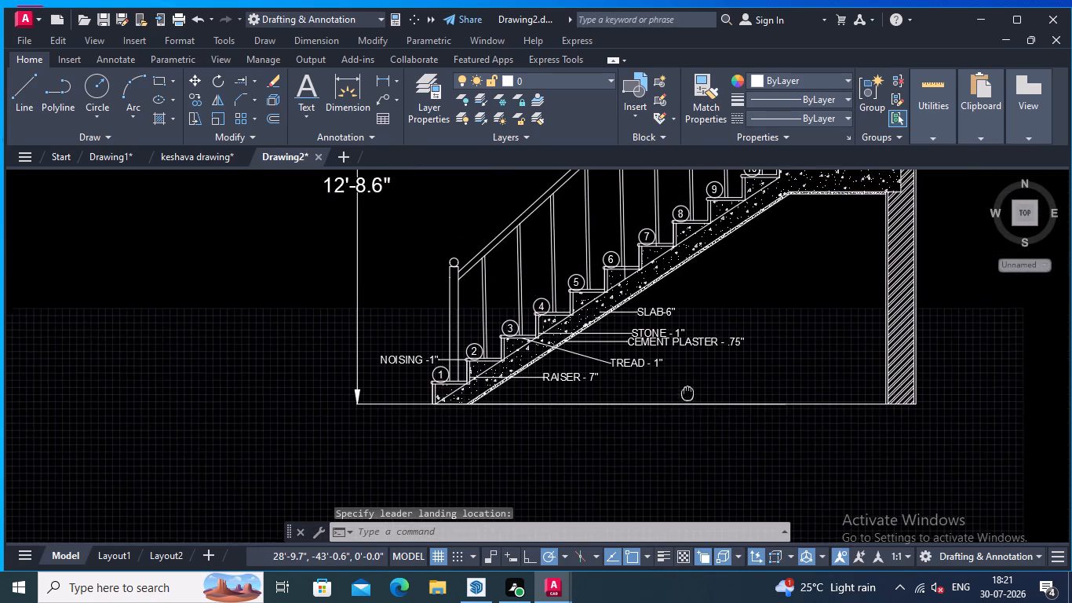
middle_drag(685, 397, 669, 425)
middle_drag(619, 428, 853, 390)
scroll(650, 393, up, 2)
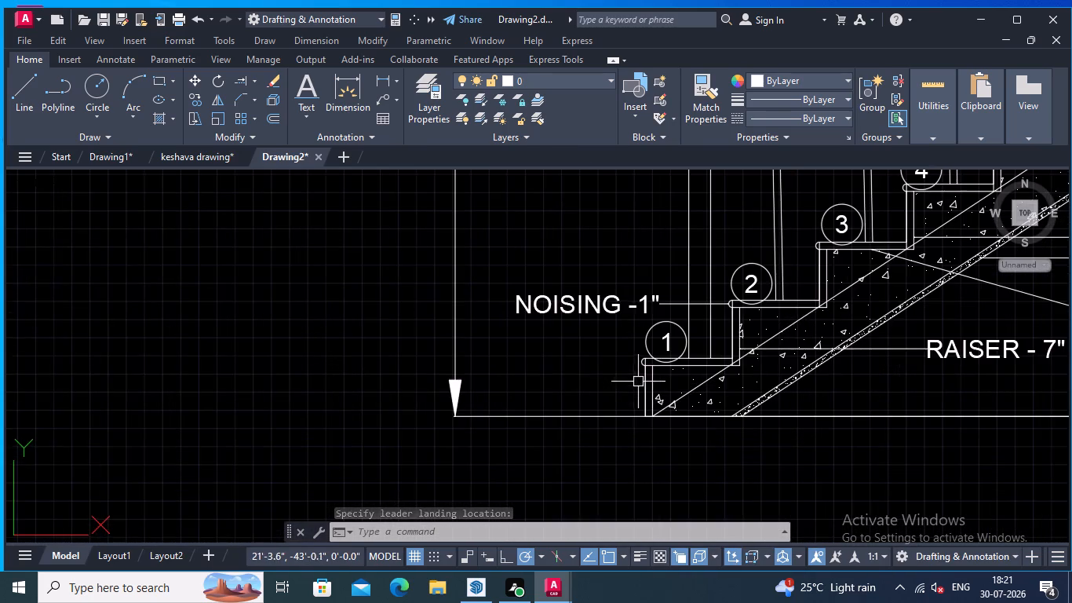
middle_drag(607, 371, 830, 371)
scroll(742, 383, up, 1)
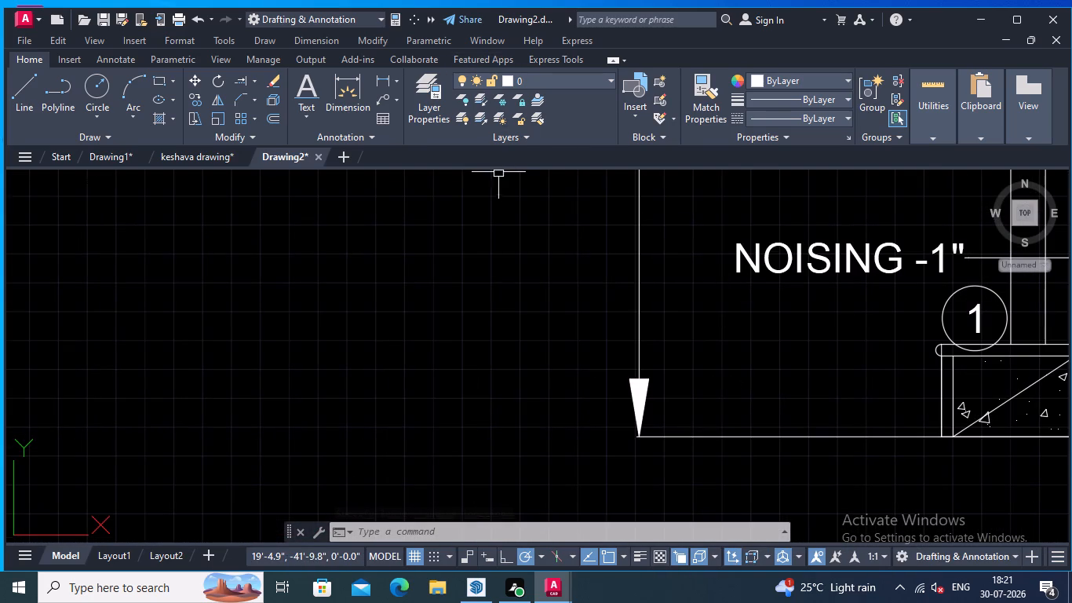
click(313, 116)
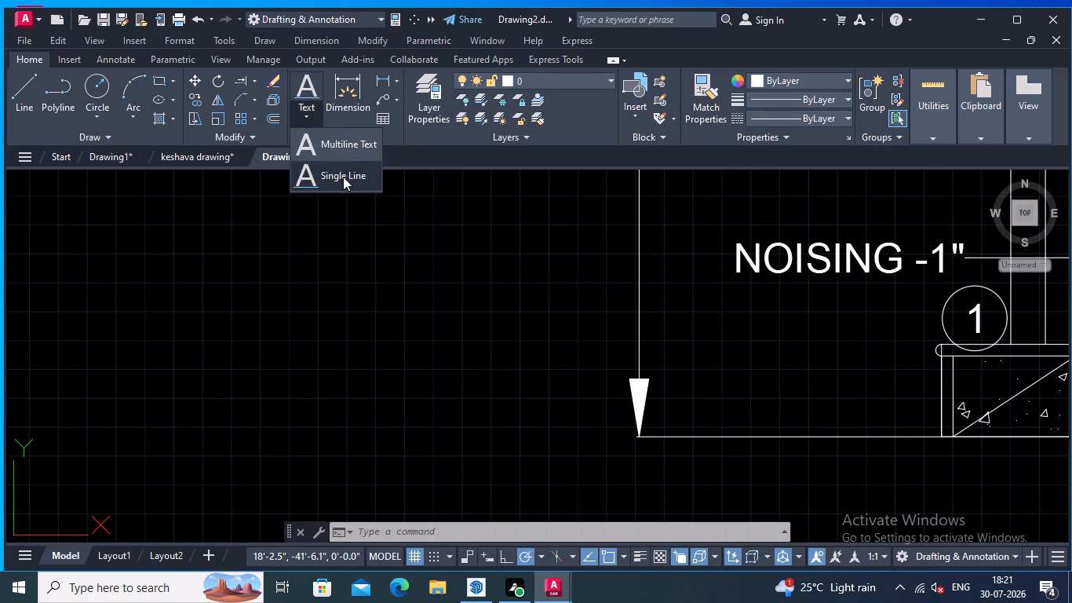
click(344, 177)
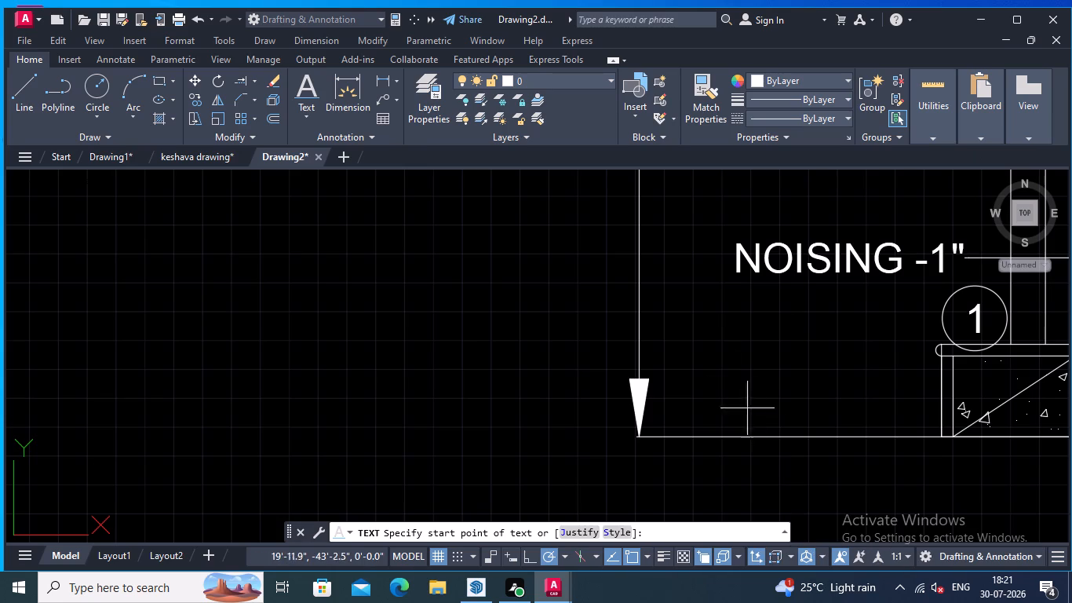
click(726, 360)
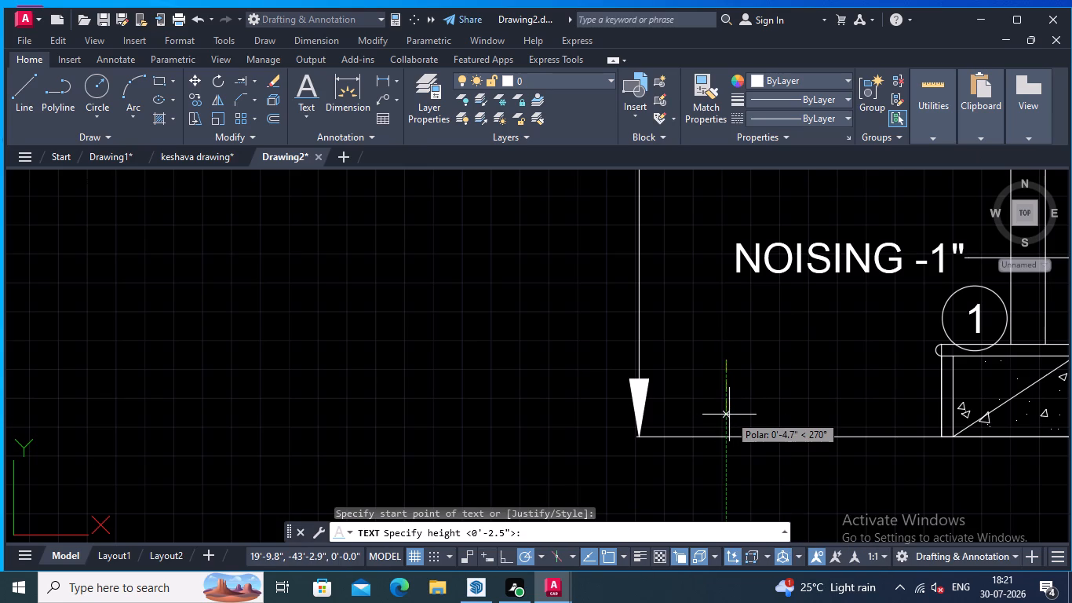
text(2.5)
key(Return)
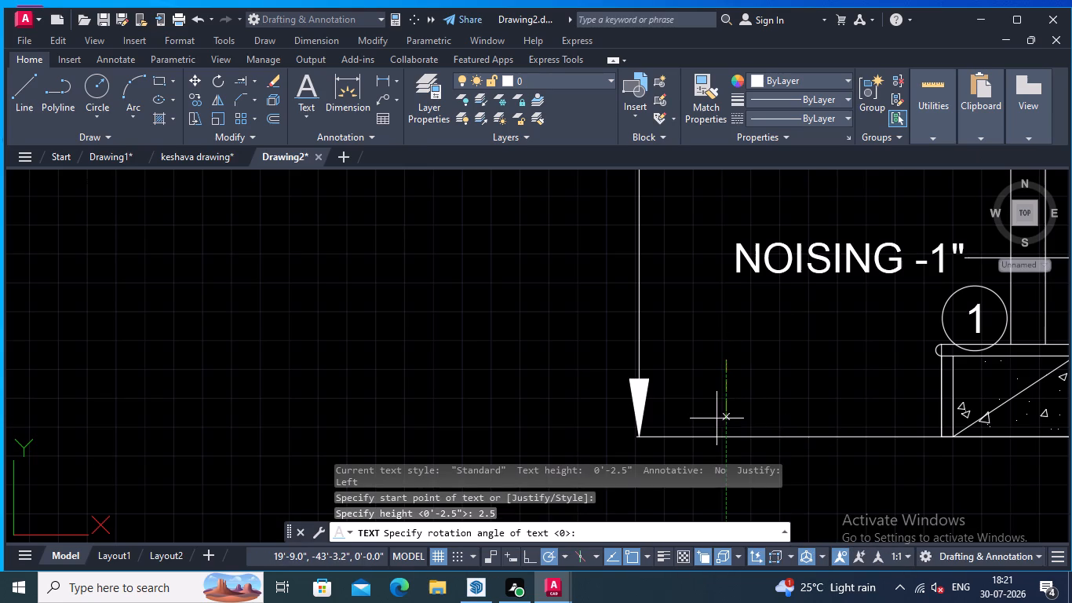
key(Return)
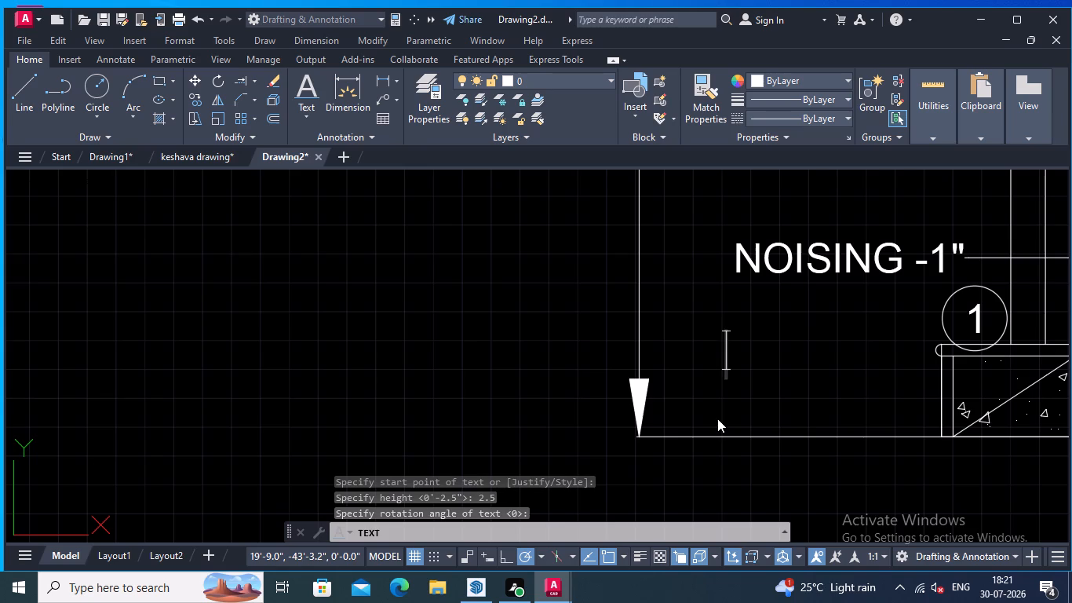
text(F.F.)
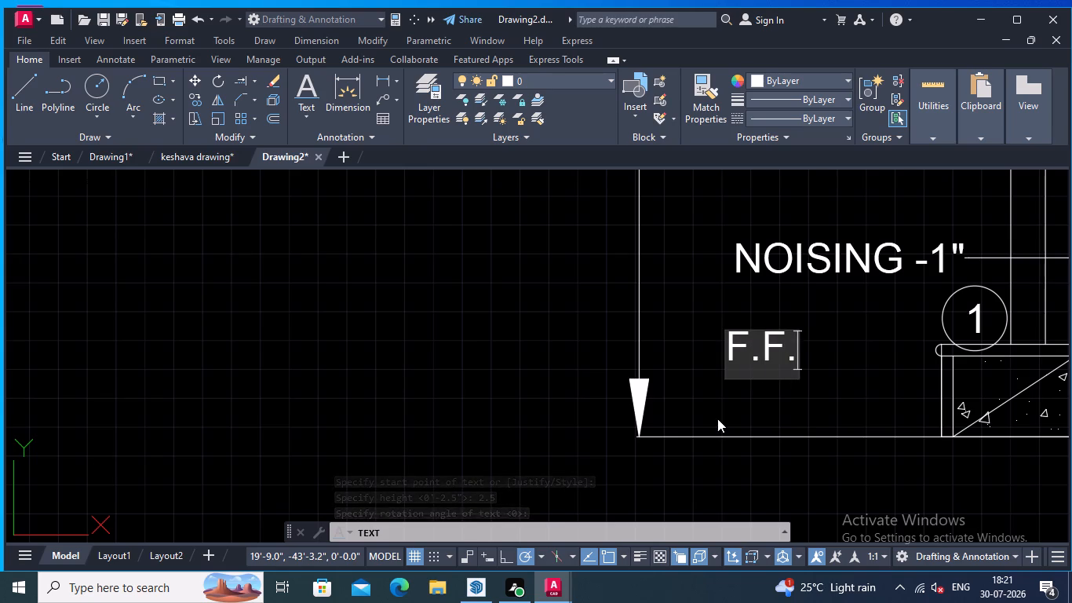
key(l)
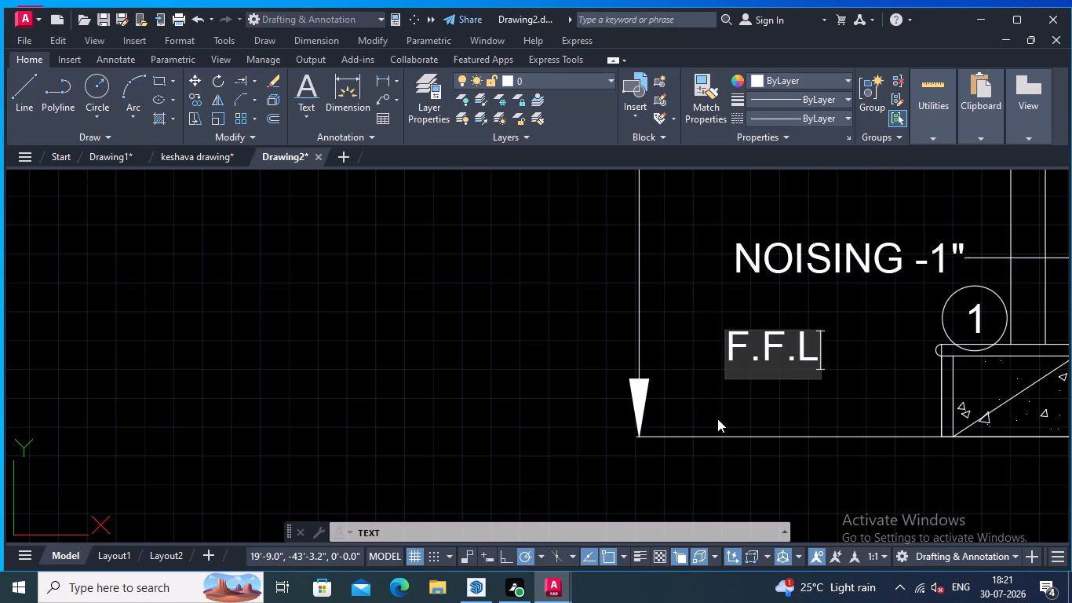
key(Return)
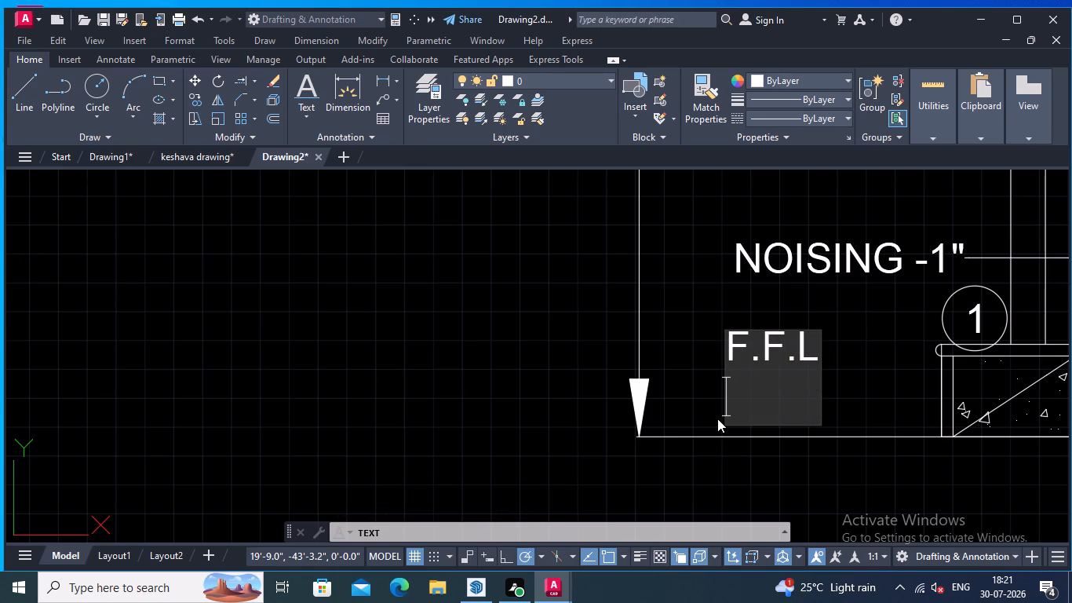
click(662, 306)
key(Escape)
Move the F.F.L text straight down about 6.4" so it sits on the floor line.
click(842, 379)
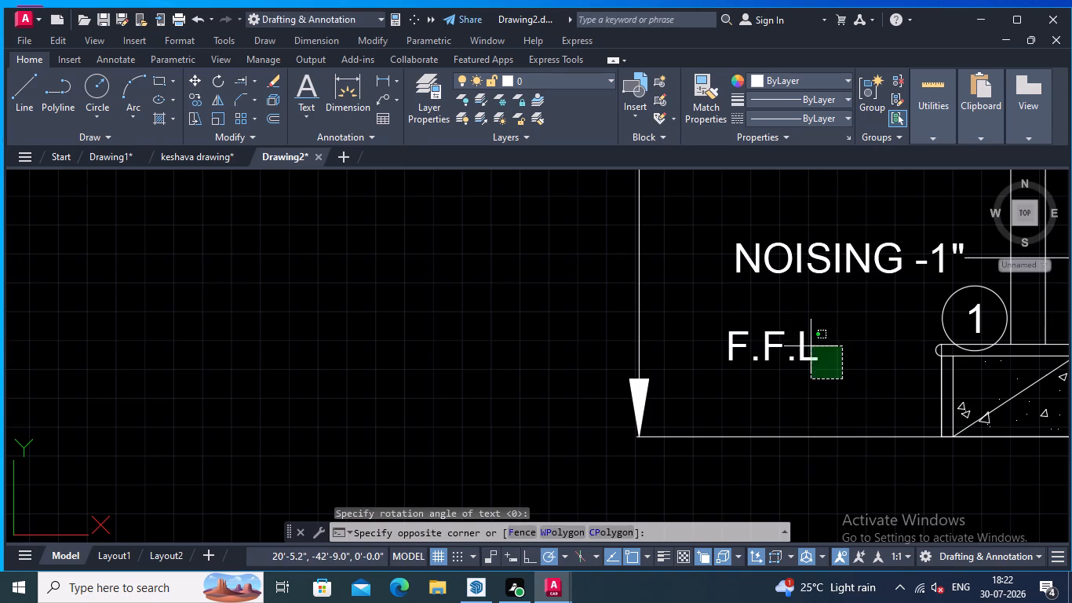
click(720, 330)
right_click(723, 295)
click(798, 309)
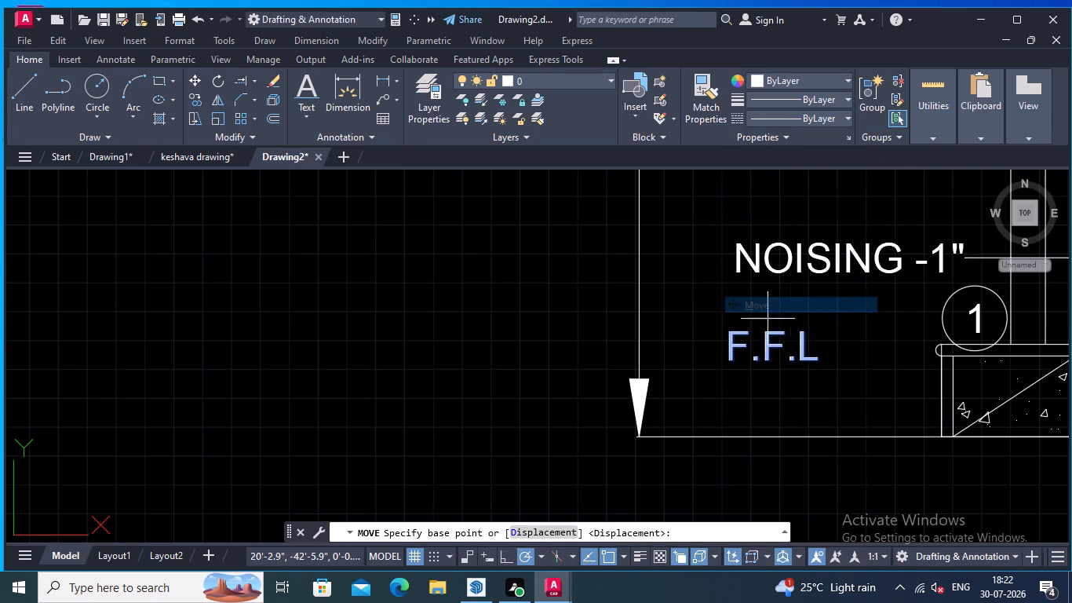
click(771, 346)
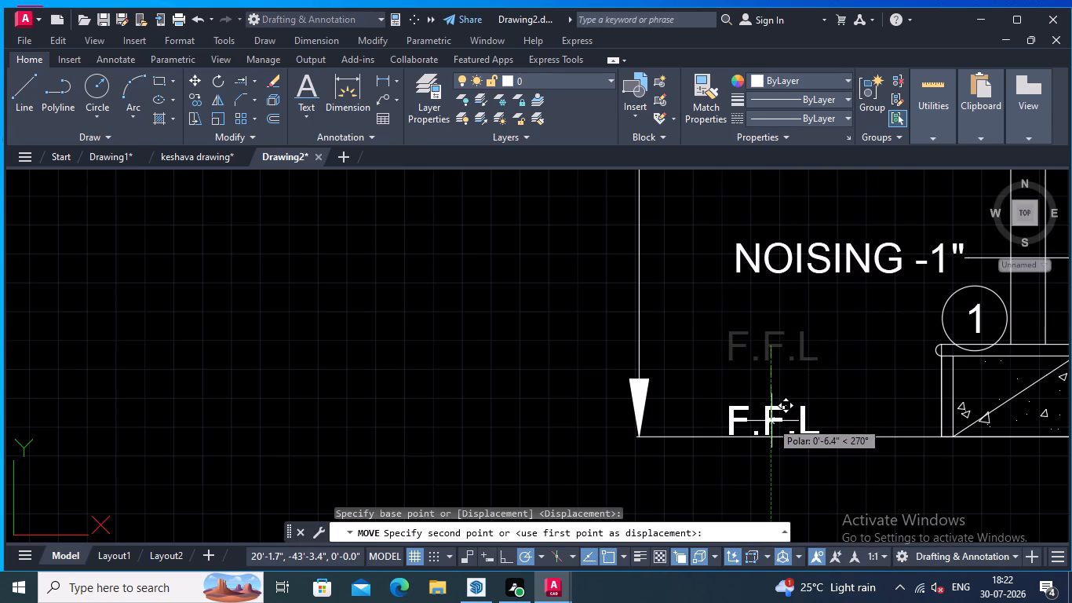
click(772, 421)
Examine the annotations across the staircase plan and elevation.
scroll(800, 348, down, 1)
middle_drag(800, 348, 739, 373)
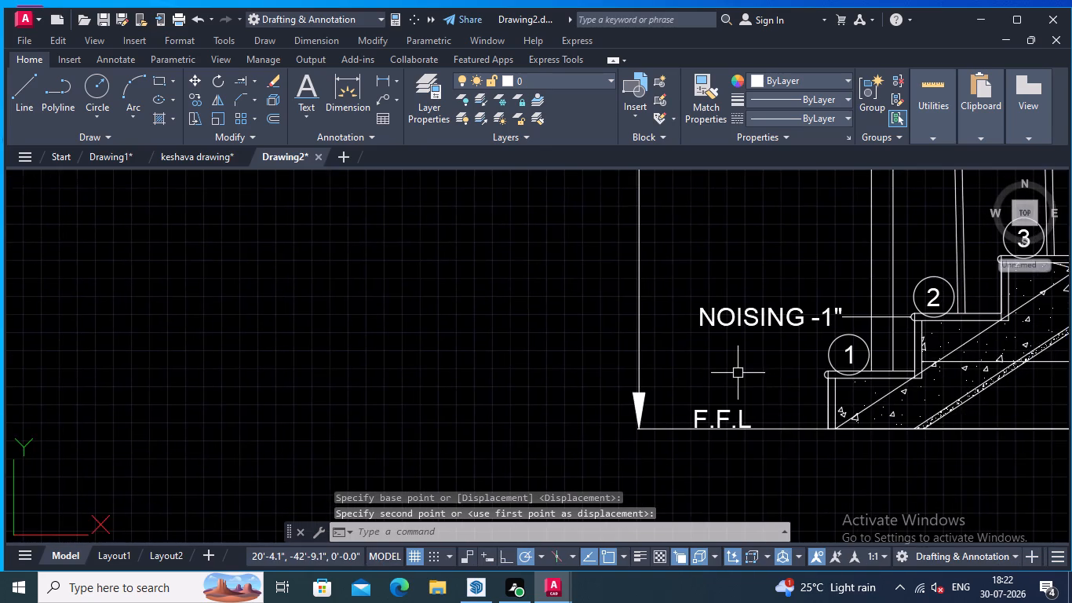
middle_drag(739, 372, 619, 384)
scroll(686, 342, down, 2)
middle_drag(686, 342, 540, 382)
middle_drag(704, 360, 560, 371)
scroll(644, 349, down, 1)
scroll(740, 335, down, 1)
middle_drag(730, 343, 703, 437)
middle_drag(833, 300, 825, 314)
scroll(830, 311, down, 1)
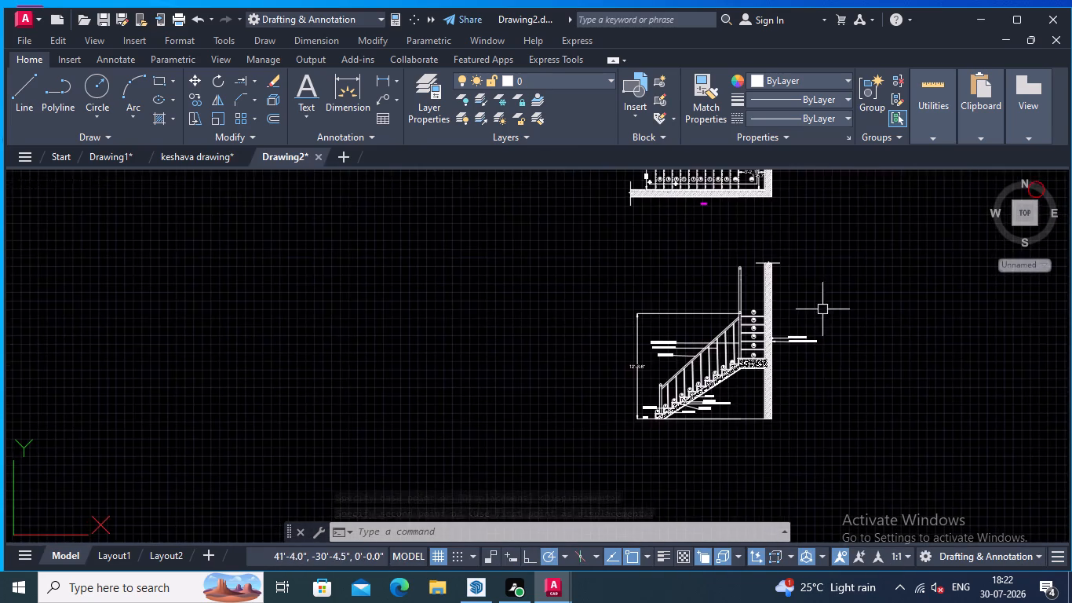
middle_drag(822, 309, 797, 422)
middle_drag(793, 403, 800, 335)
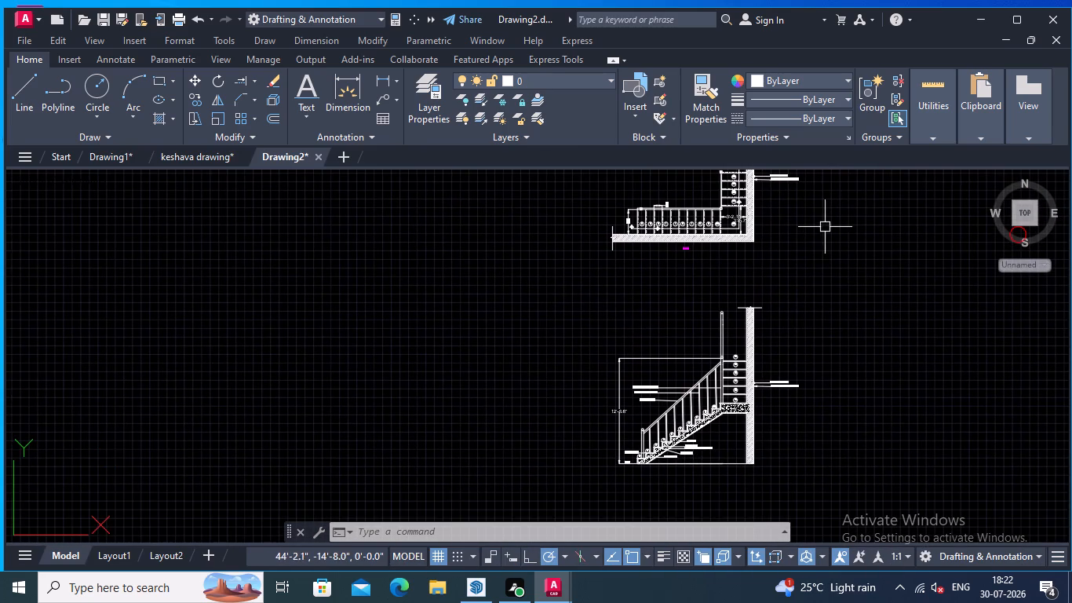
middle_drag(817, 291, 803, 243)
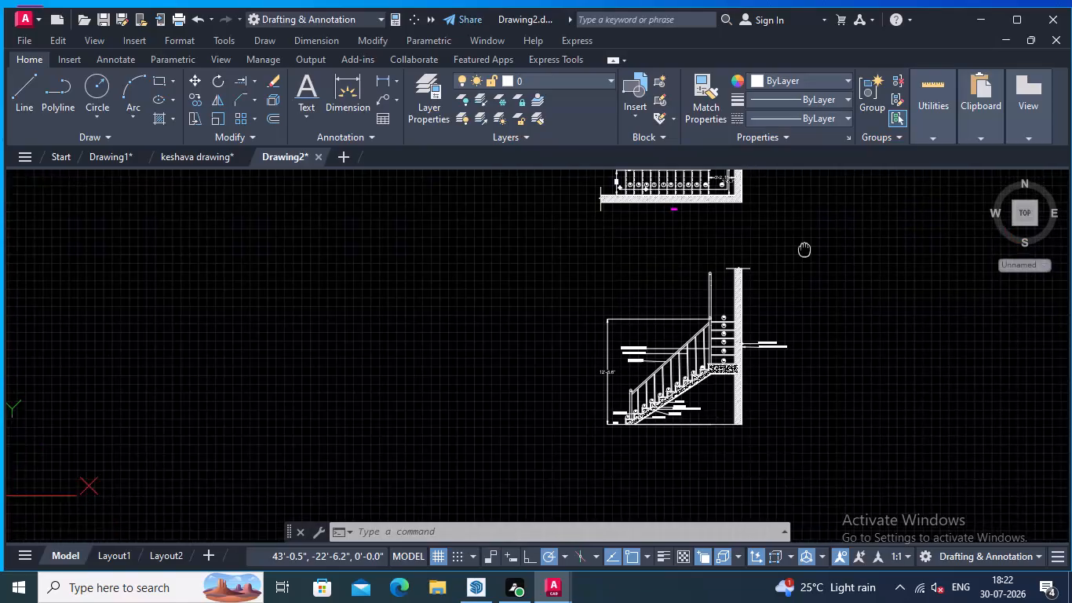
middle_drag(803, 243, 797, 233)
scroll(788, 313, up, 4)
middle_drag(778, 320, 778, 328)
scroll(764, 327, down, 1)
middle_drag(849, 287, 907, 255)
scroll(822, 291, down, 1)
middle_drag(821, 292, 1052, 231)
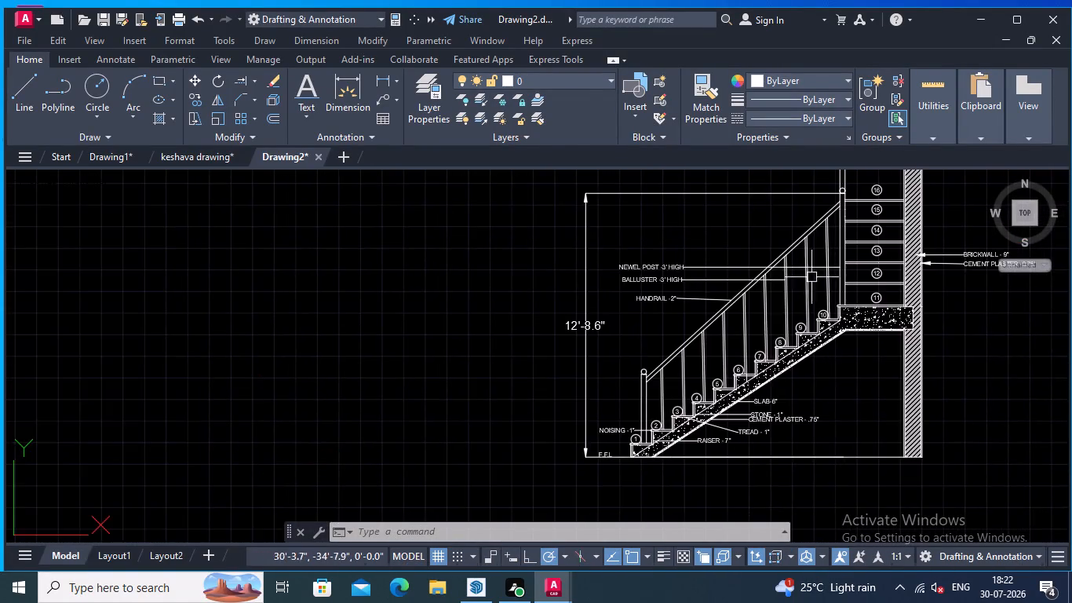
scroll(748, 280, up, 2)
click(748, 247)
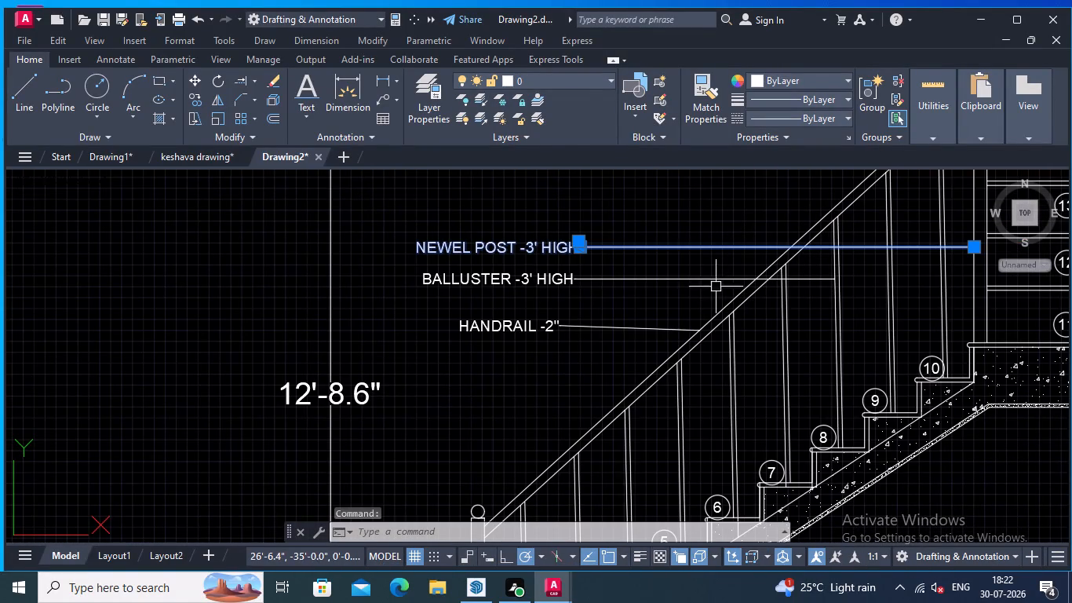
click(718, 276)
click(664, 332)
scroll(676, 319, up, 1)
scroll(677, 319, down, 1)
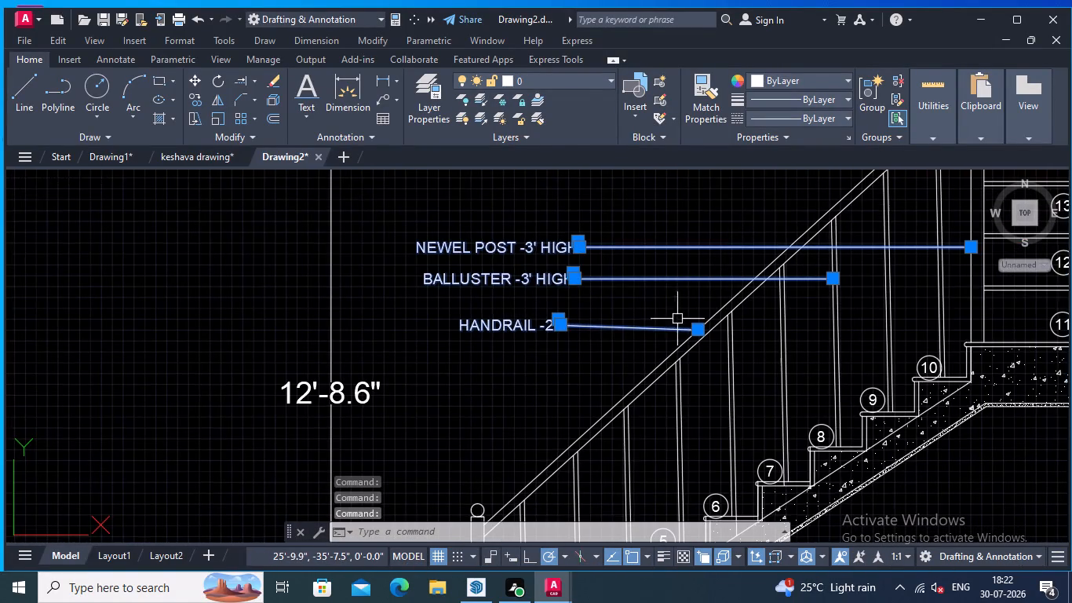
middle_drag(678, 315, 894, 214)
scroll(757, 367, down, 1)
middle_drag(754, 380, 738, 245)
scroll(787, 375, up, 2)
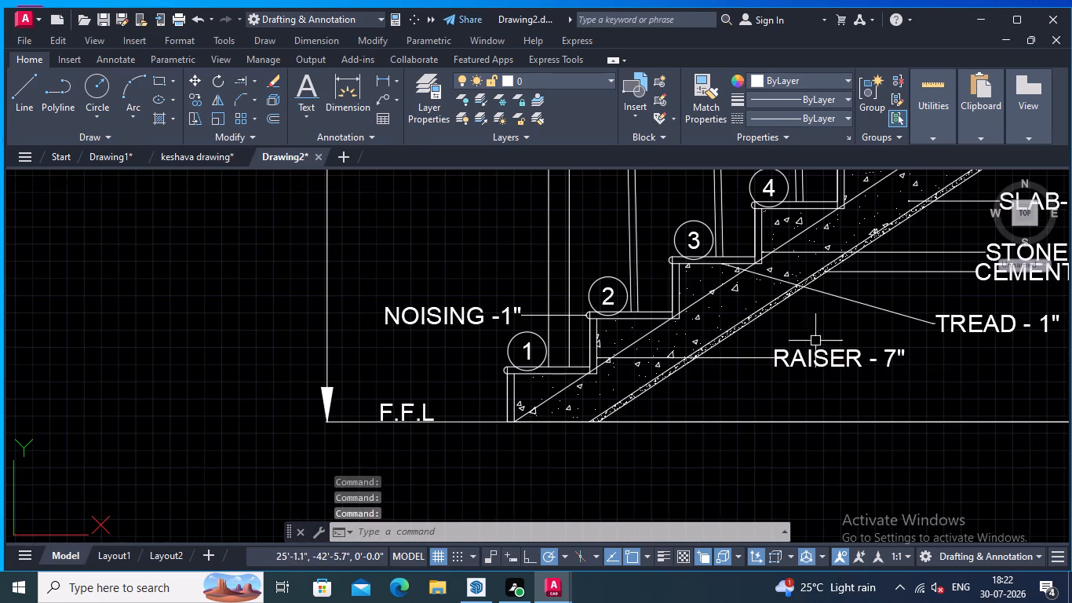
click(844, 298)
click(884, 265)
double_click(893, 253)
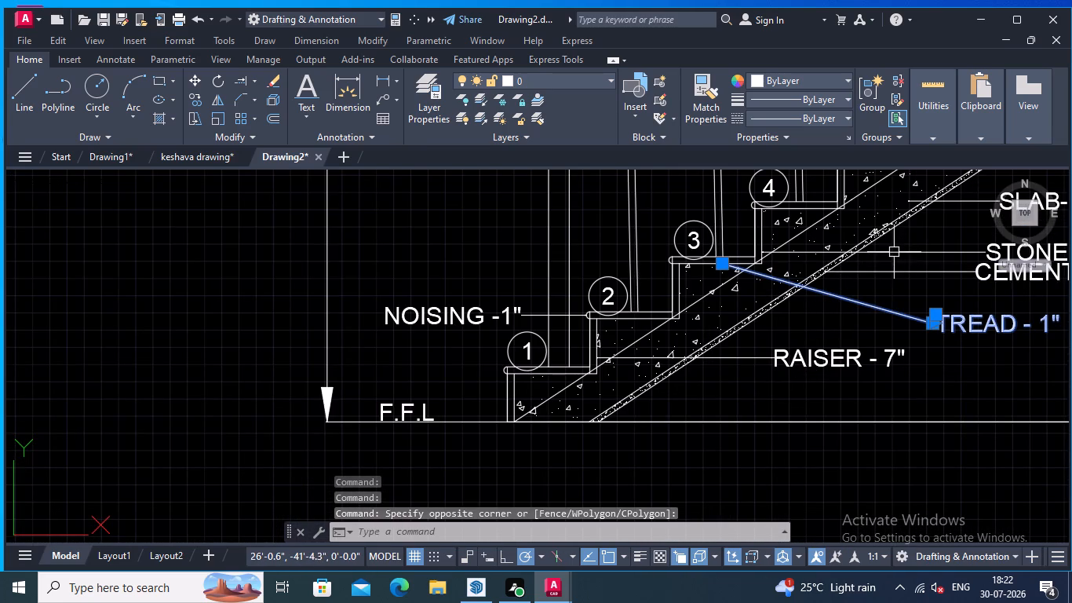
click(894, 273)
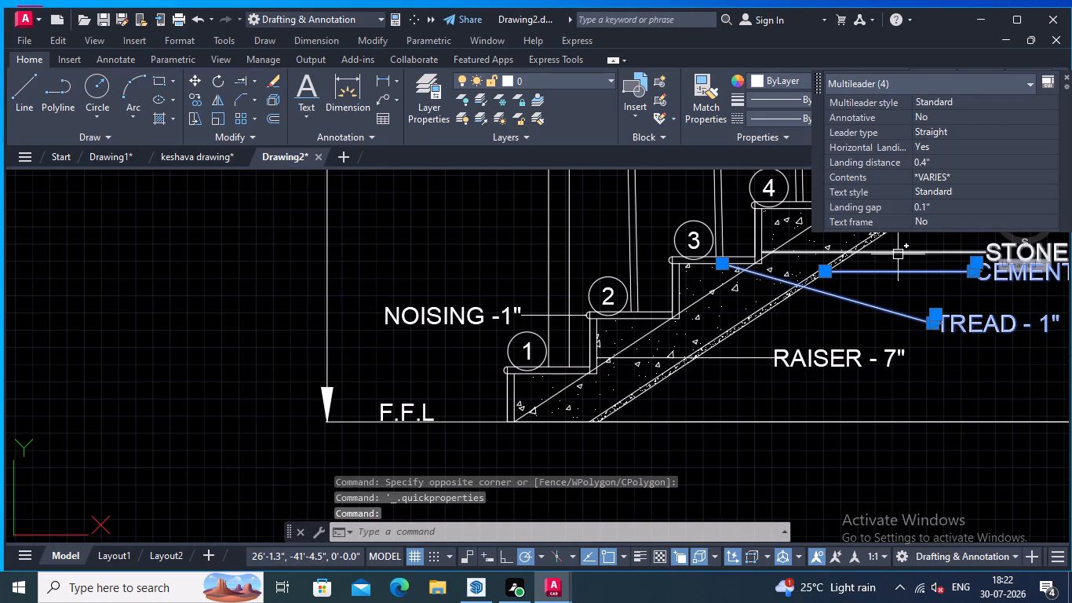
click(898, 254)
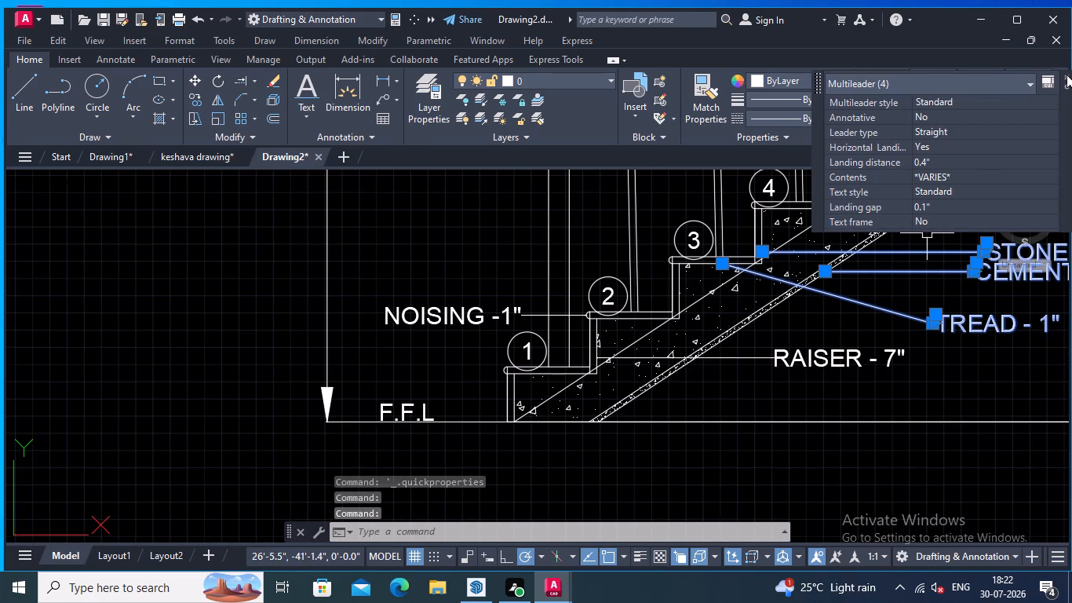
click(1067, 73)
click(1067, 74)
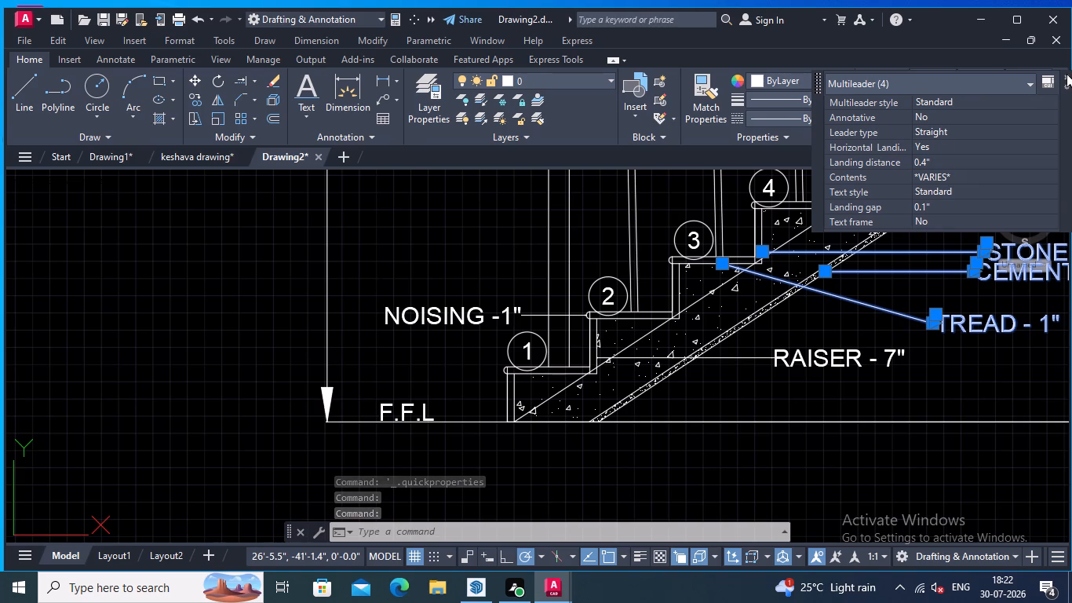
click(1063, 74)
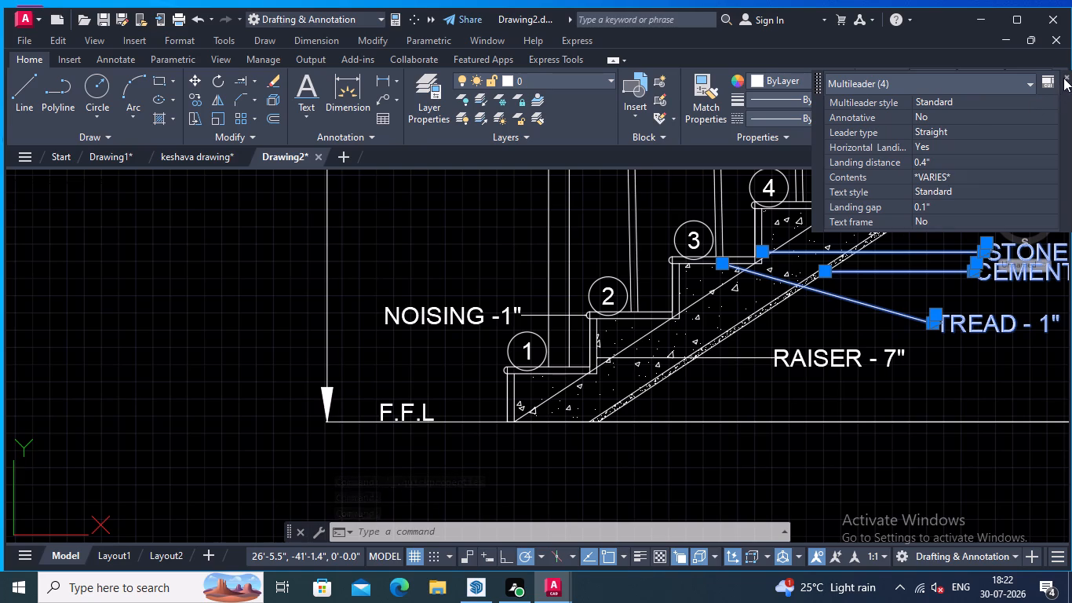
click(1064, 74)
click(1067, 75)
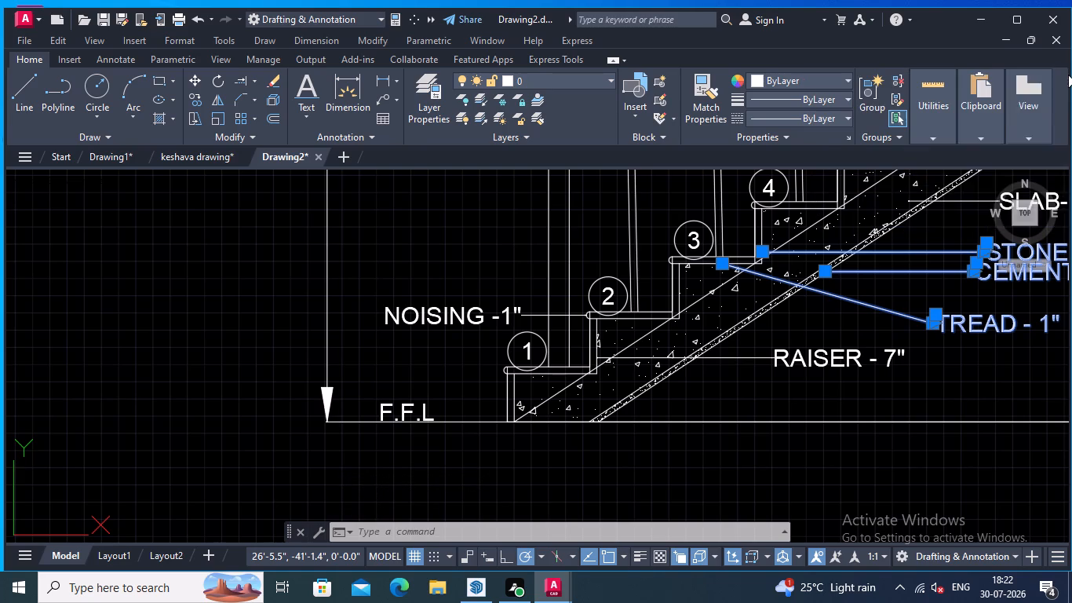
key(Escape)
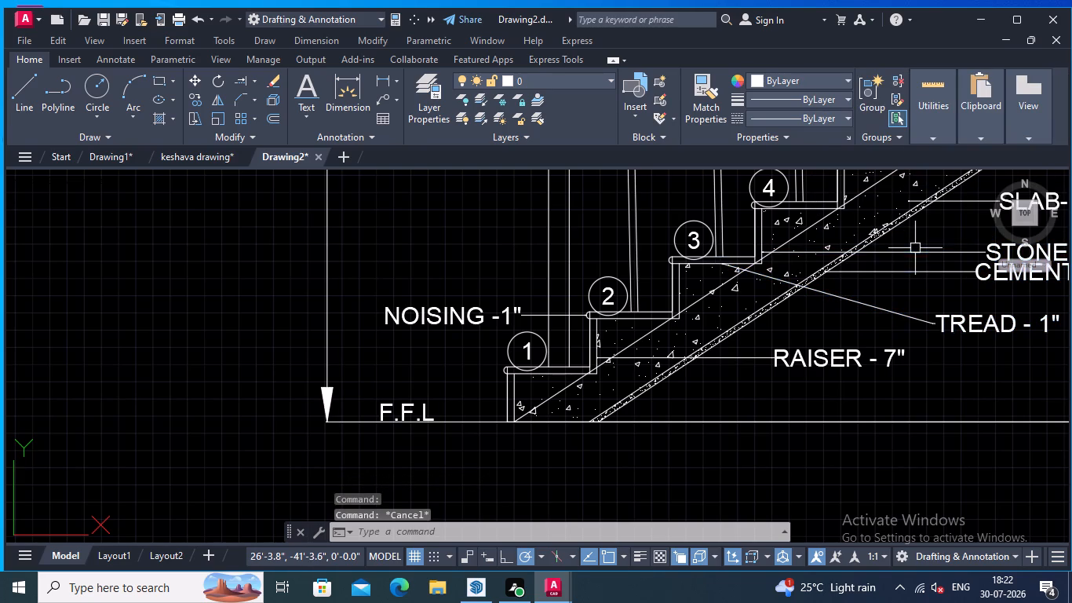
Set the arrowhead size to 5" for the elevation's nine slab, stone, plaster, tread, riser, nosing, newel post, baluster and handrail multileaders beside the stair.
scroll(933, 253, down, 1)
click(935, 252)
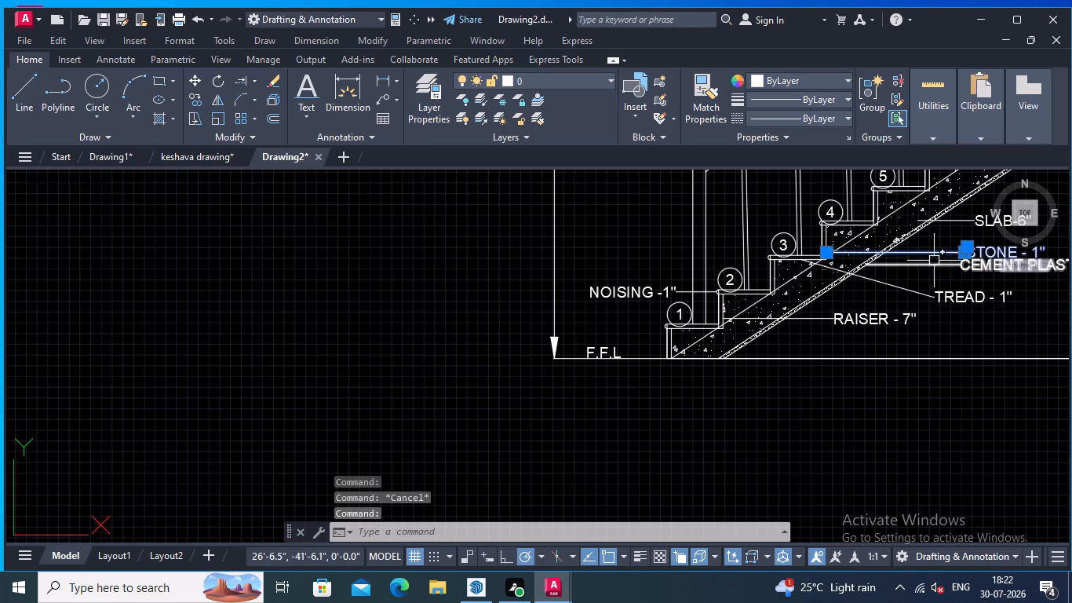
click(932, 267)
click(899, 286)
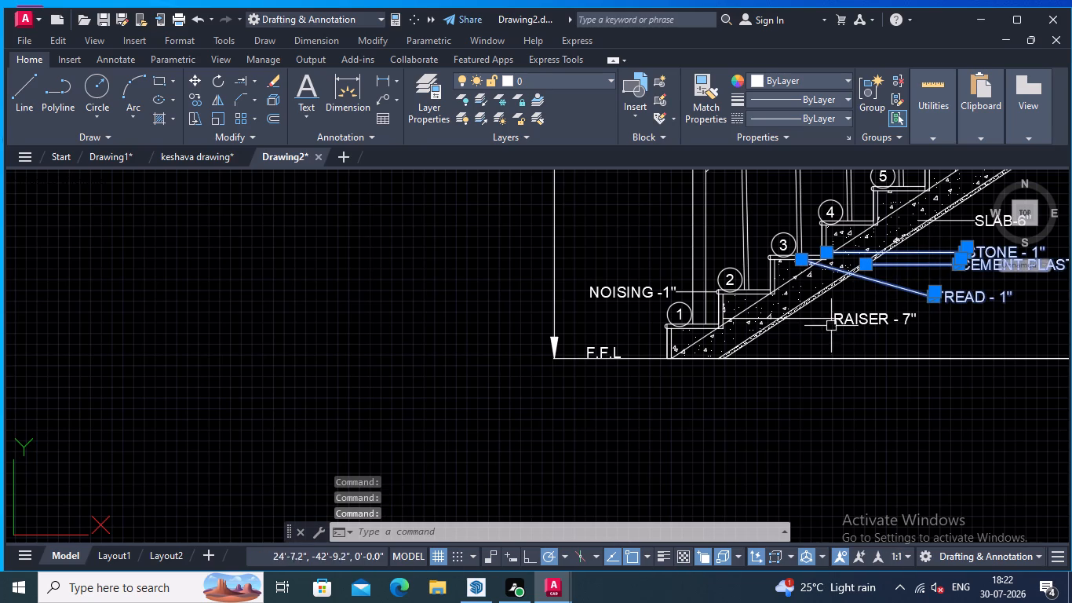
click(826, 317)
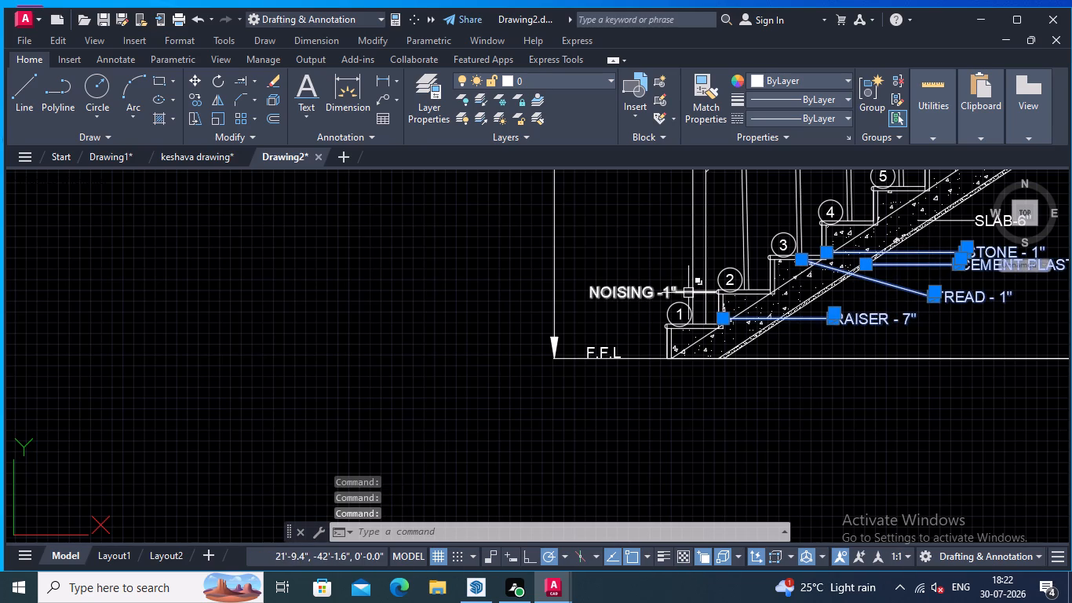
click(687, 293)
scroll(692, 285, down, 2)
middle_drag(692, 285, 687, 418)
middle_drag(673, 236, 605, 492)
scroll(670, 410, up, 2)
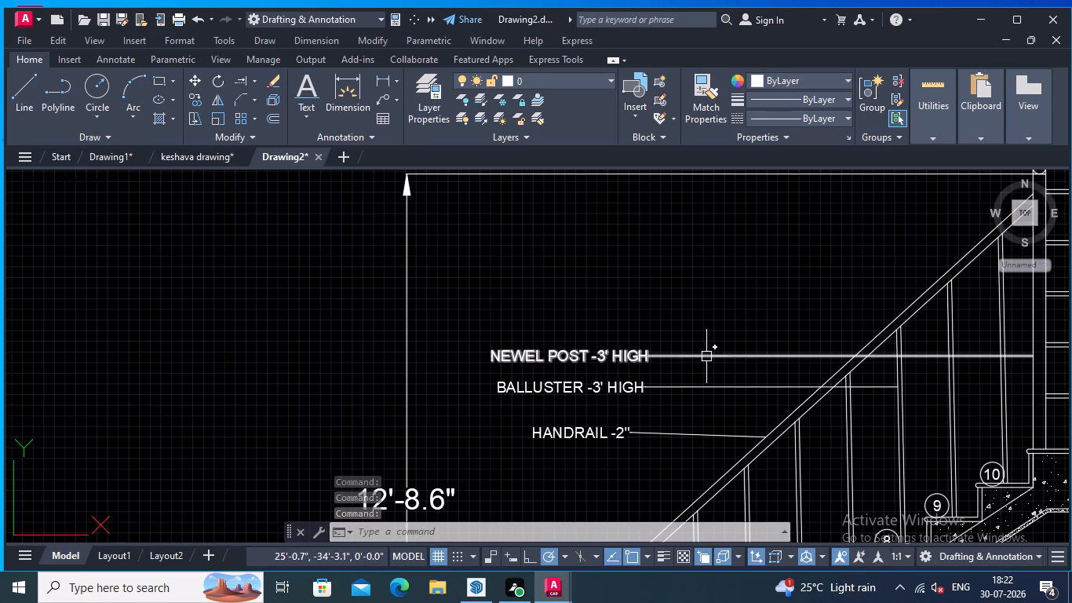
click(707, 356)
click(706, 386)
click(690, 435)
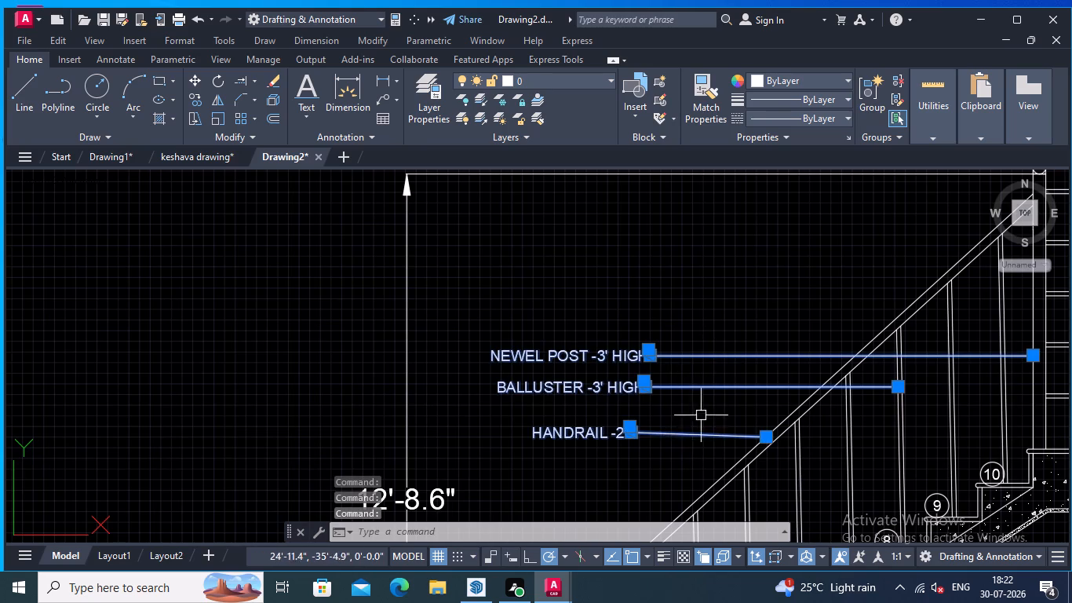
scroll(719, 397, down, 2)
middle_drag(720, 390, 557, 429)
scroll(861, 406, up, 2)
middle_drag(800, 411, 1040, 86)
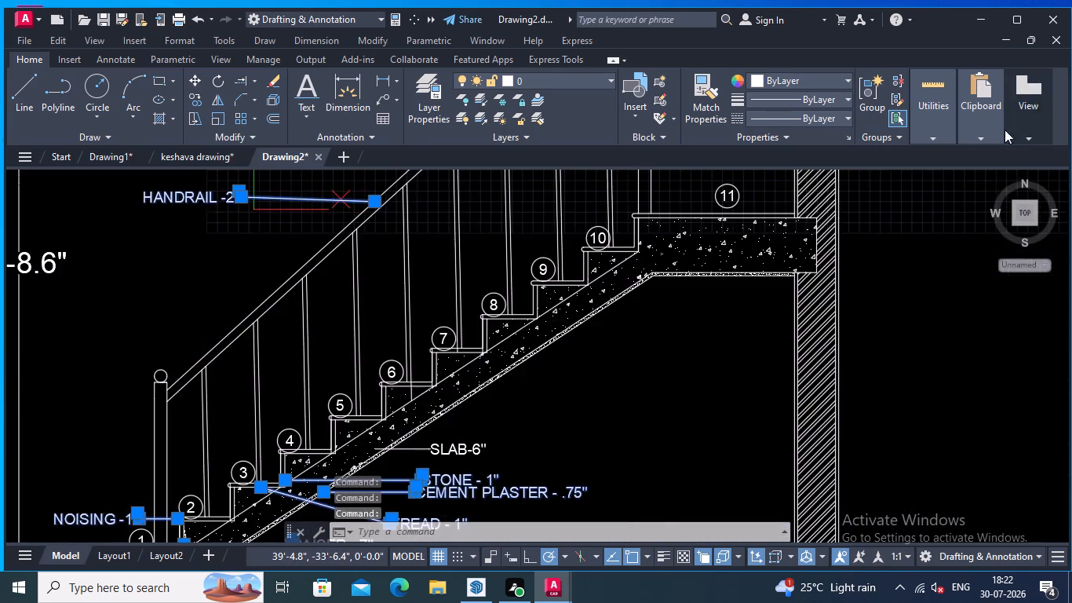
scroll(1005, 209, down, 1)
scroll(706, 337, up, 2)
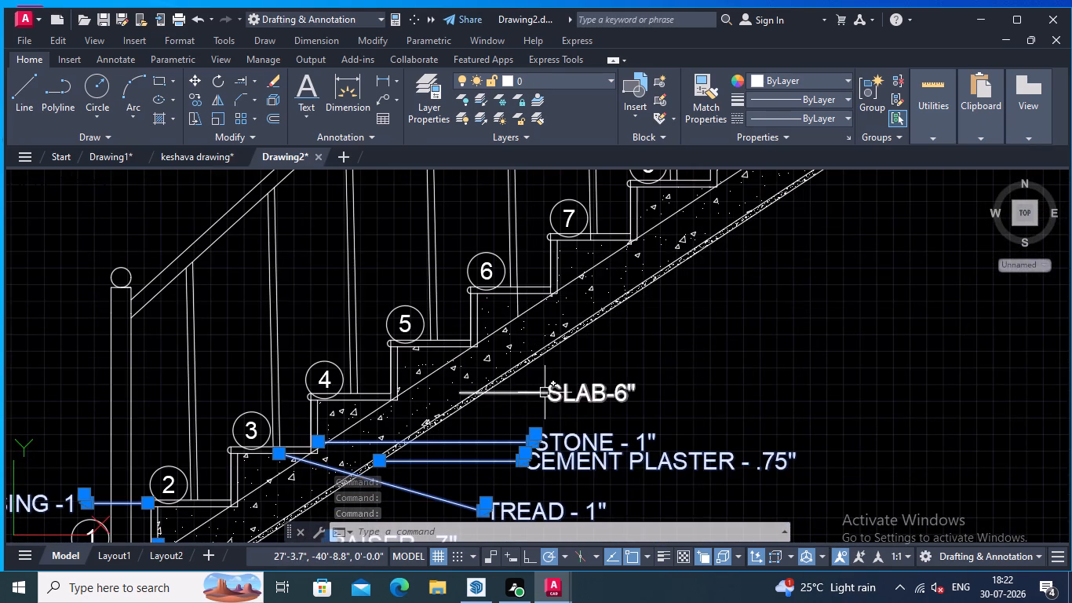
click(541, 393)
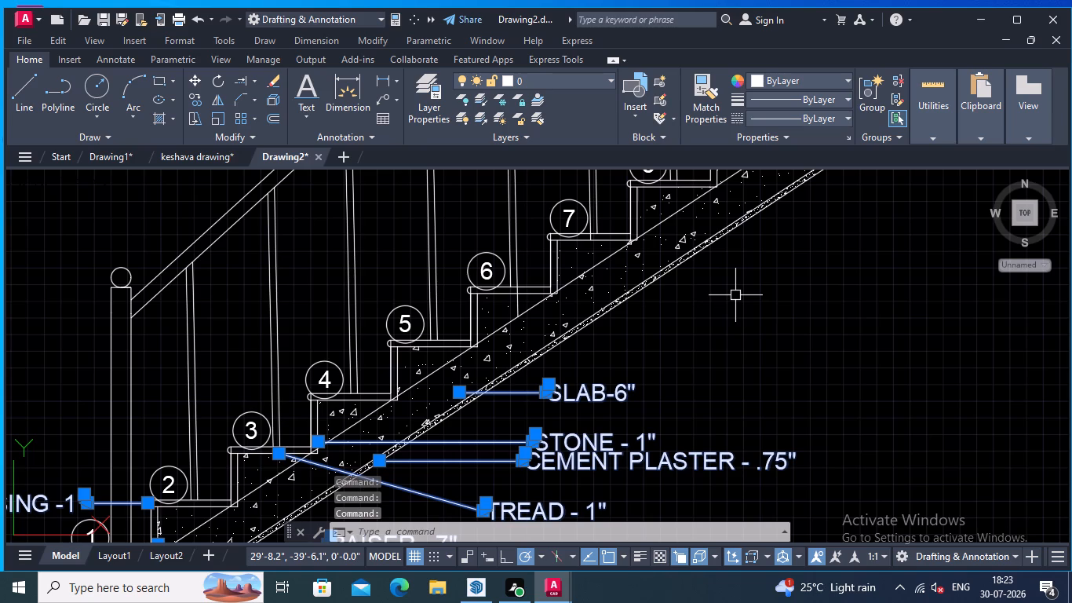
text(PRO)
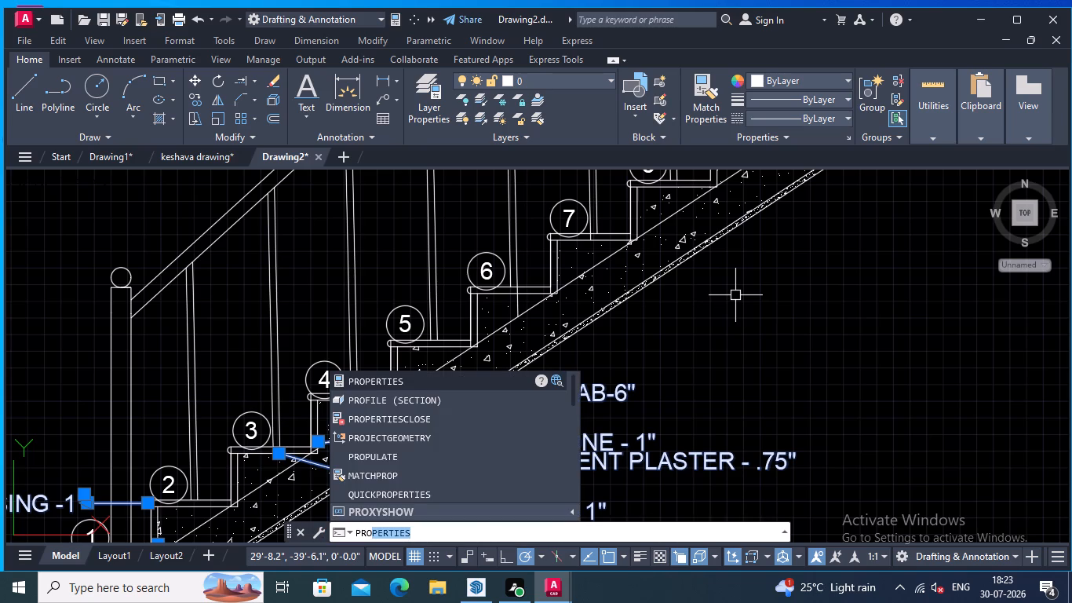
key(Return)
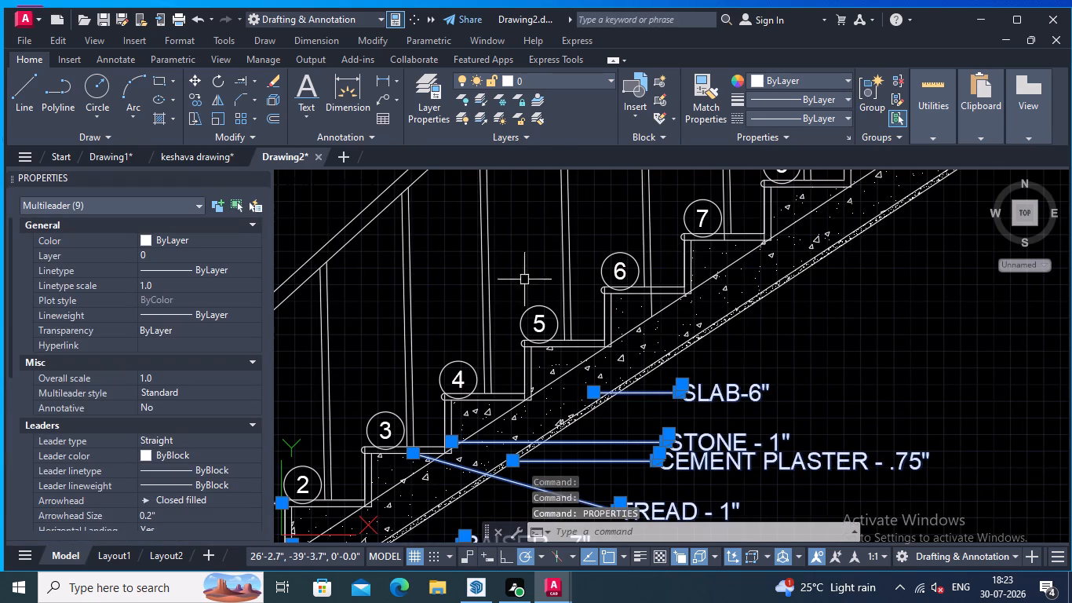
click(178, 507)
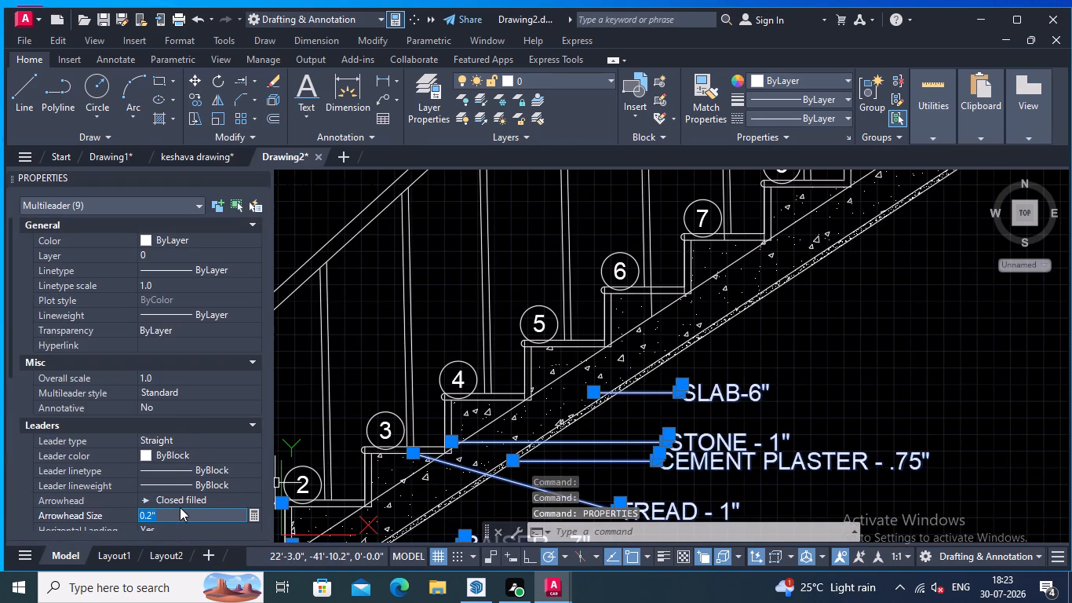
key(5)
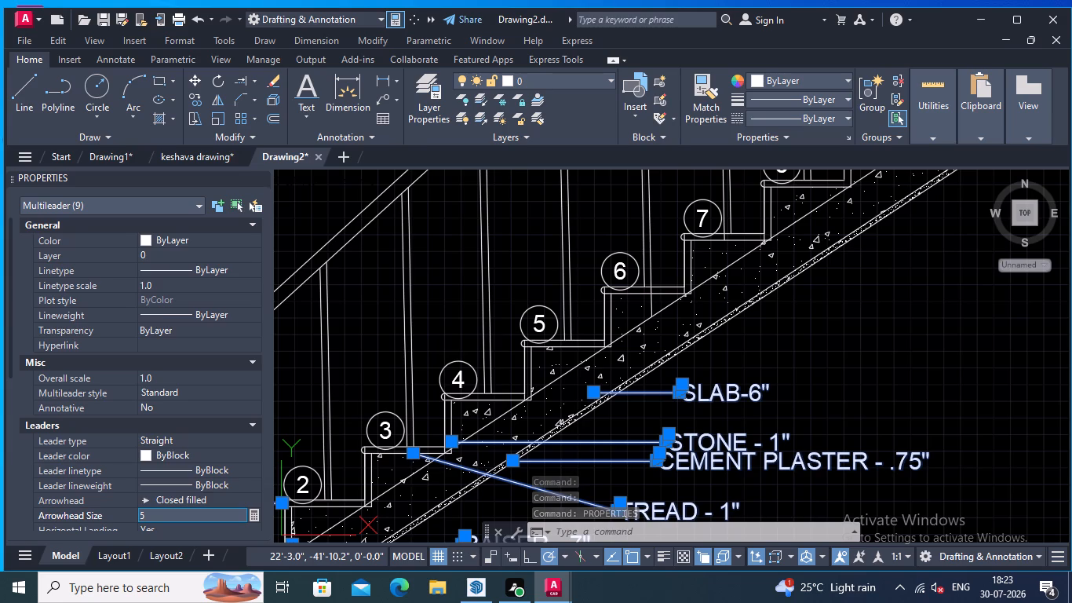
key(Return)
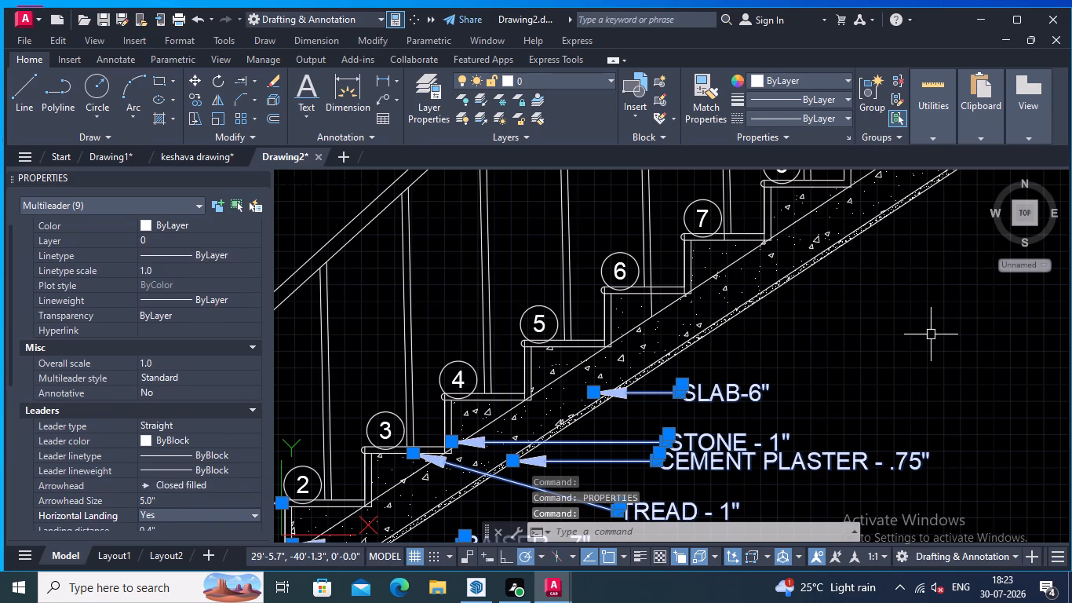
click(932, 334)
key(Escape)
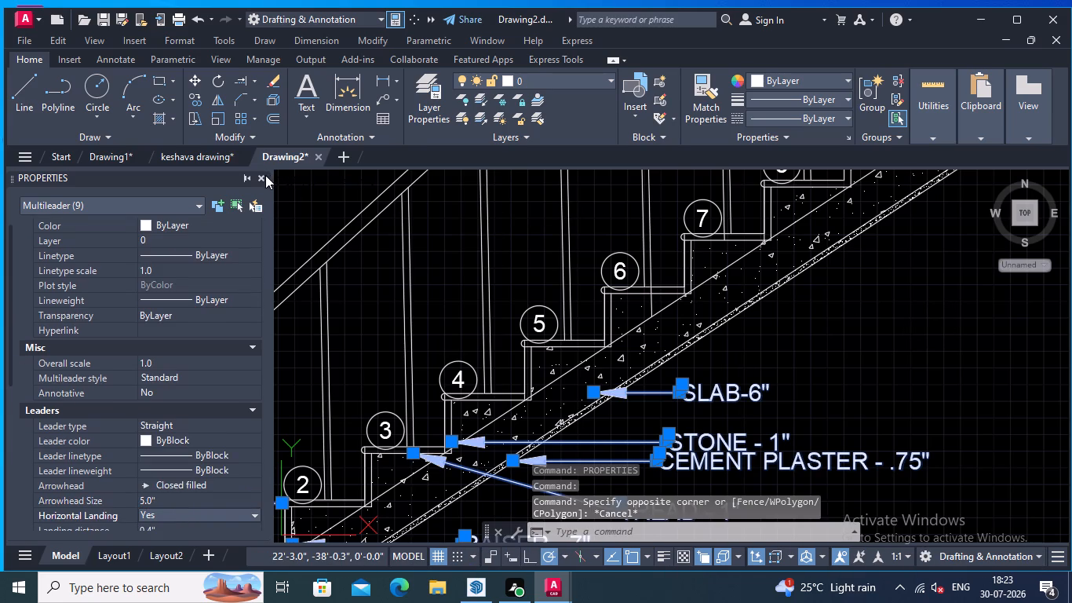
click(264, 175)
click(257, 174)
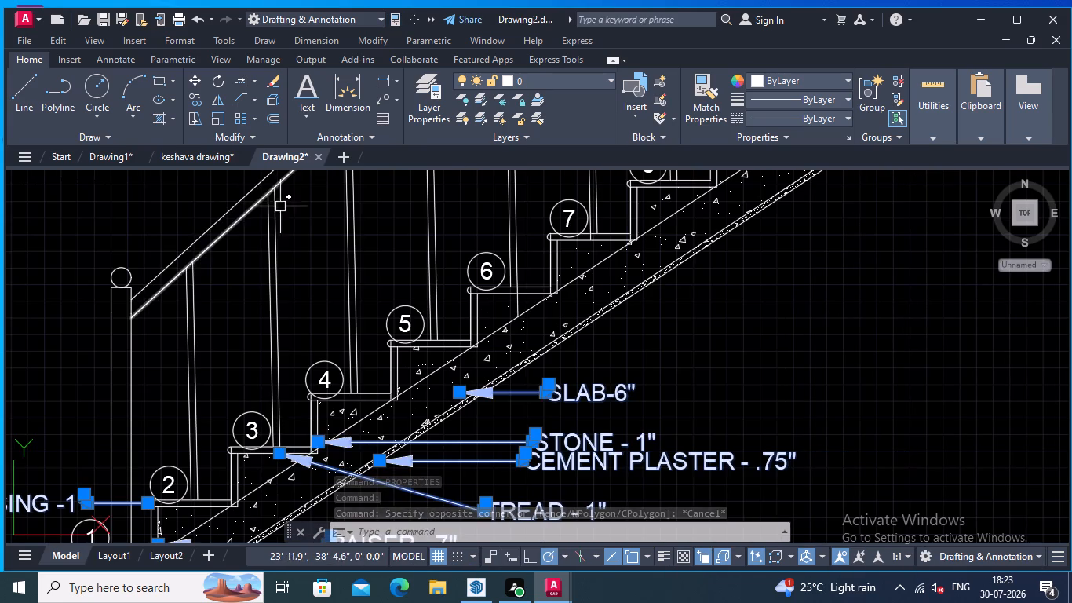
key(Escape)
Examine the leader arrowheads on the component labels across the staircase elevation.
scroll(328, 225, down, 2)
middle_drag(338, 228, 455, 333)
middle_drag(450, 352, 535, 288)
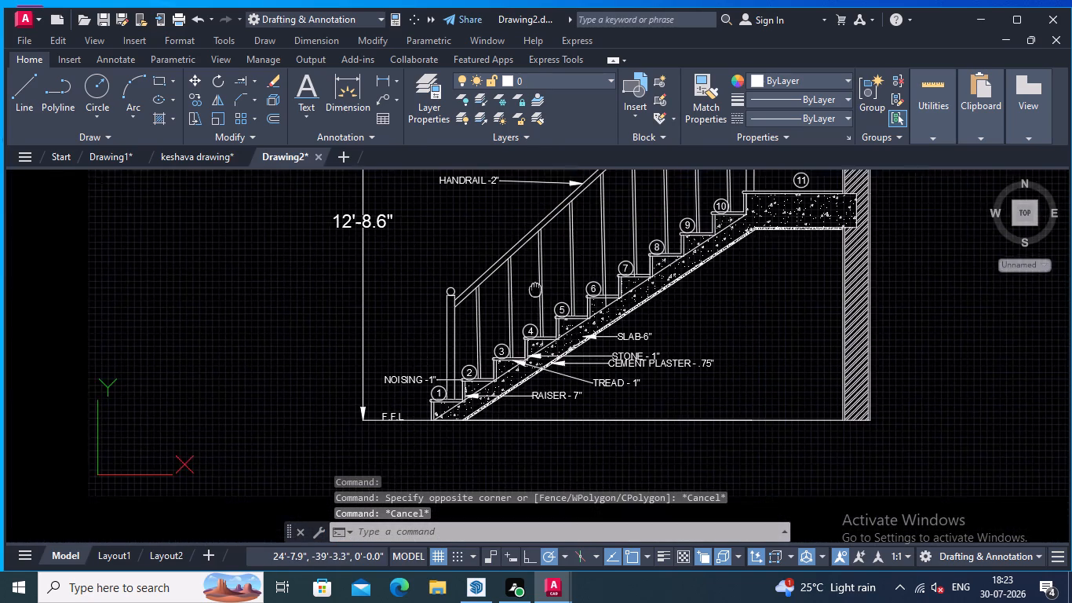
middle_drag(535, 288, 533, 292)
scroll(459, 369, up, 2)
middle_drag(458, 370, 569, 276)
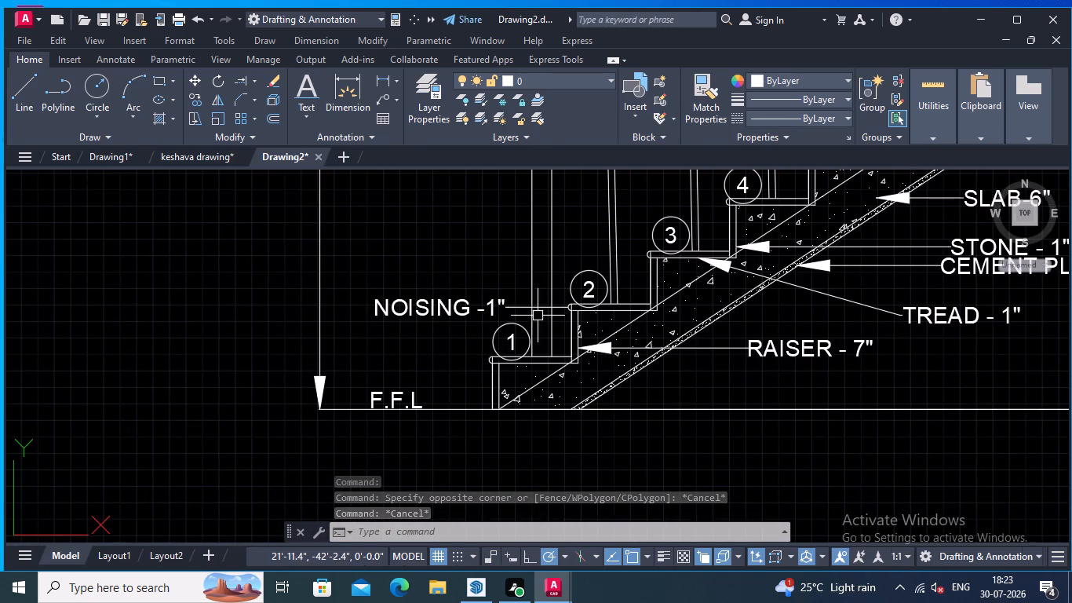
scroll(549, 308, down, 2)
middle_drag(531, 312, 425, 455)
middle_drag(545, 338, 498, 376)
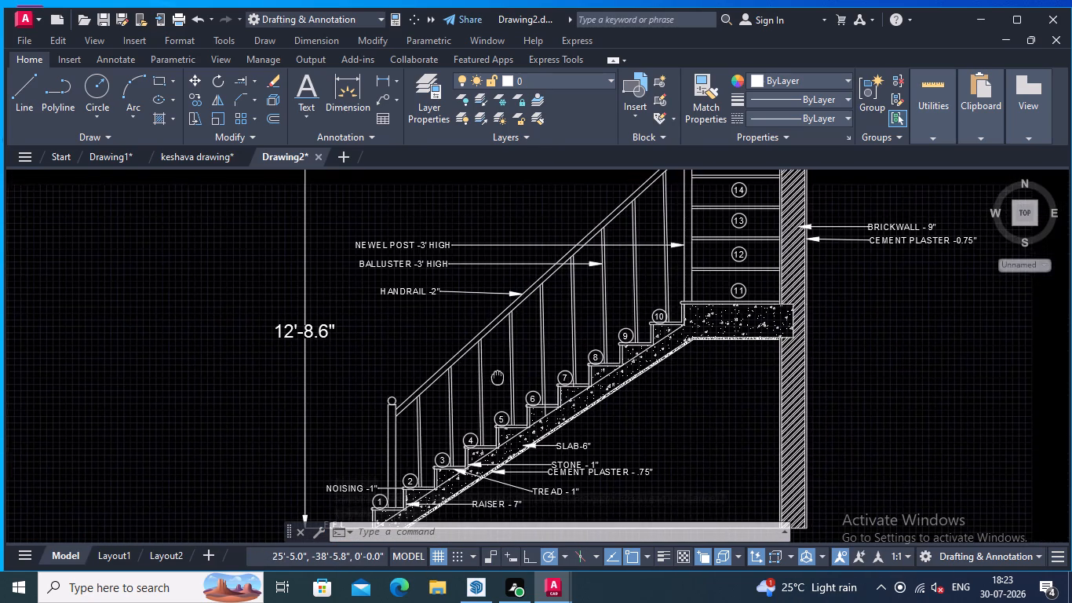
middle_drag(498, 376, 582, 319)
middle_drag(537, 362, 658, 246)
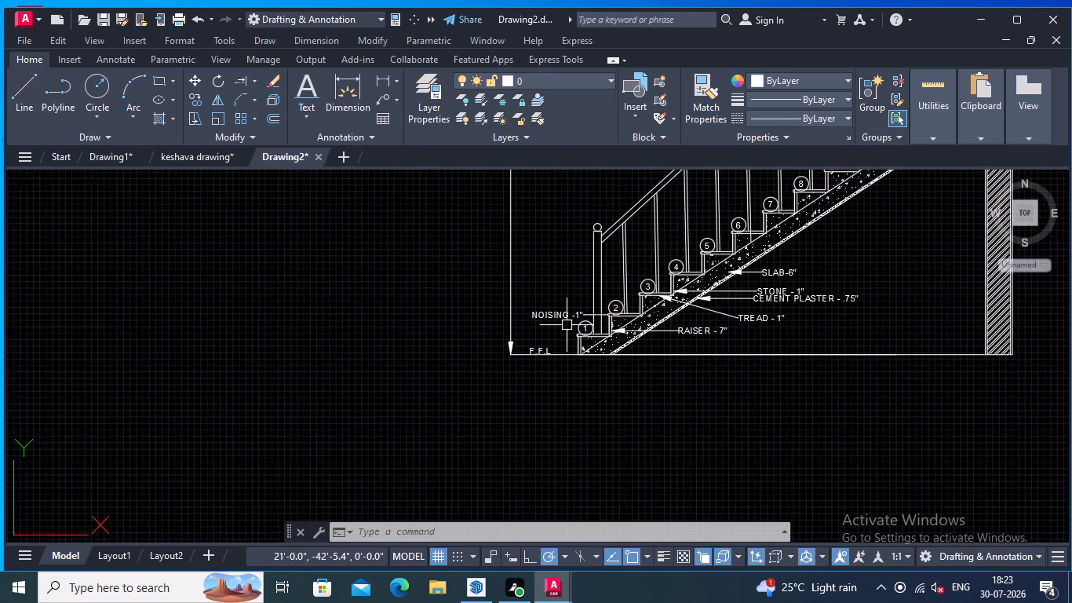
Open the arrowhead size property of the NOISING -1" multileader beside tread 2.
scroll(567, 325, up, 3)
click(692, 287)
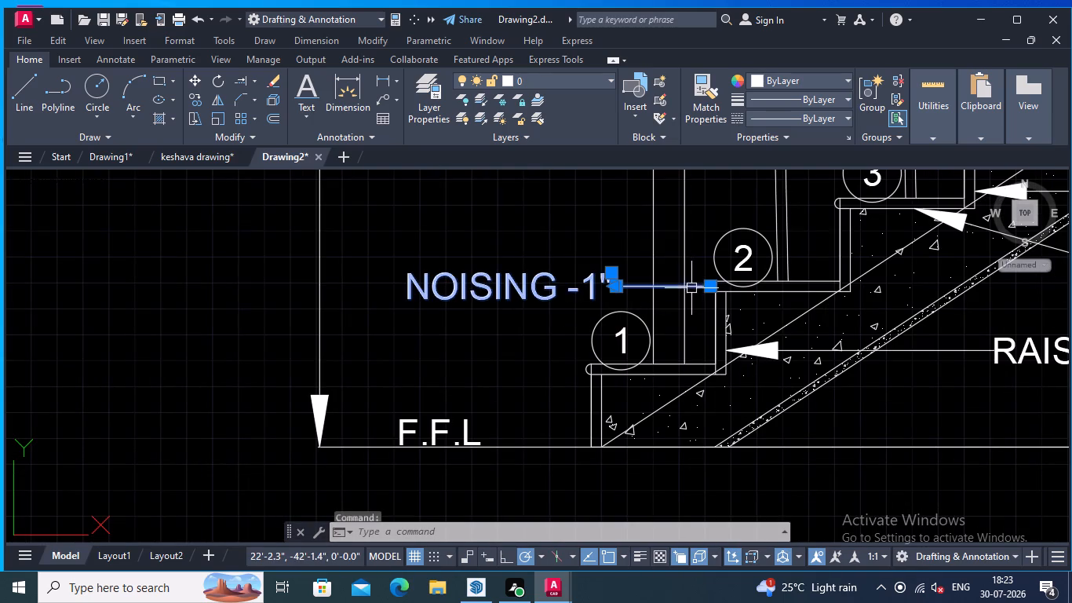
text(PRO)
key(Return)
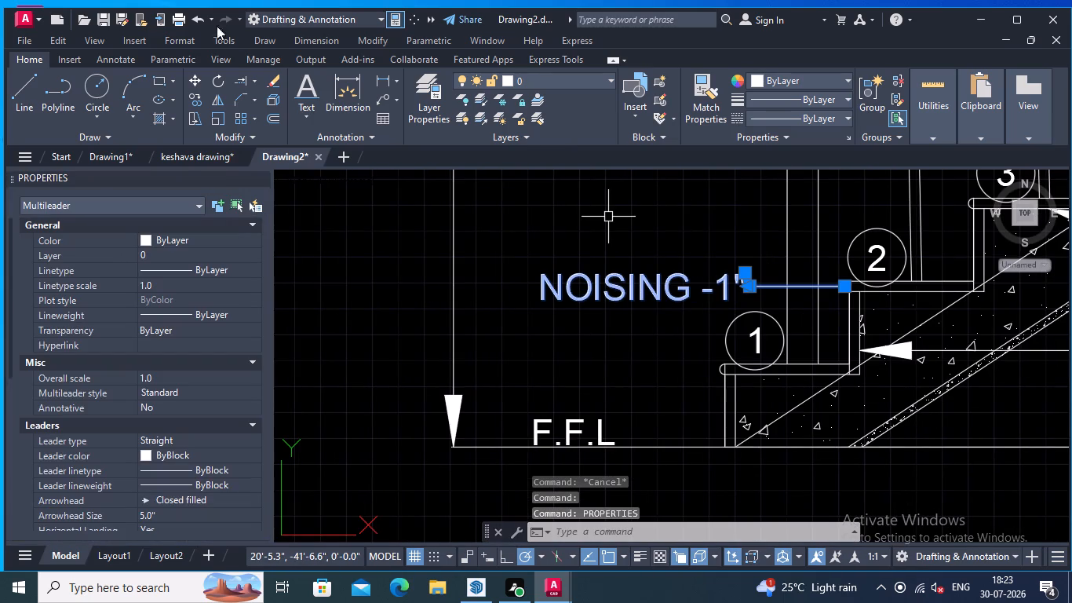
click(192, 510)
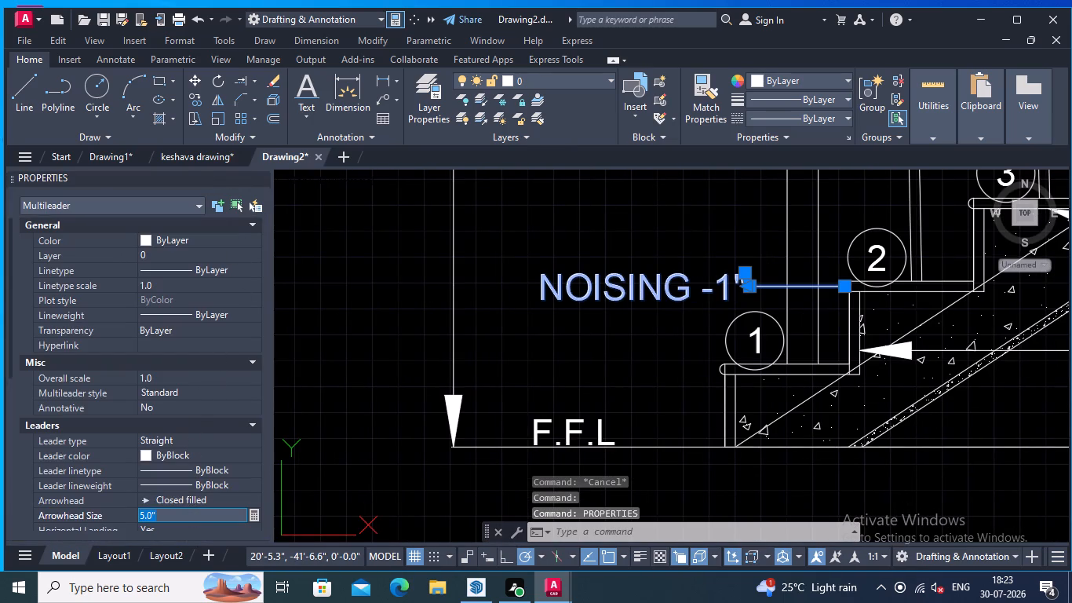
click(233, 507)
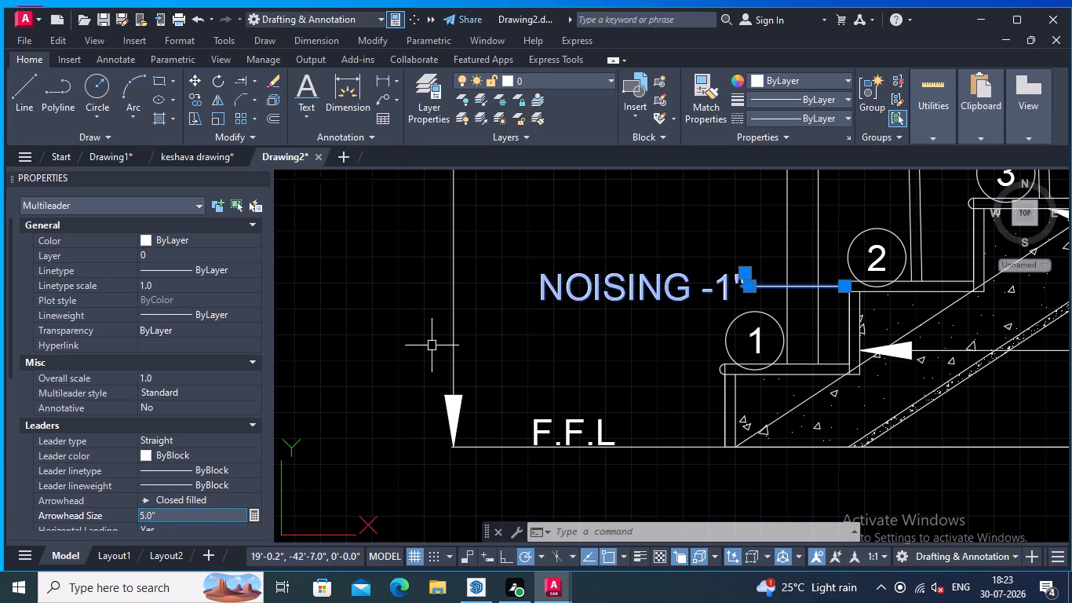
click(432, 345)
key(Escape)
key(Escape)
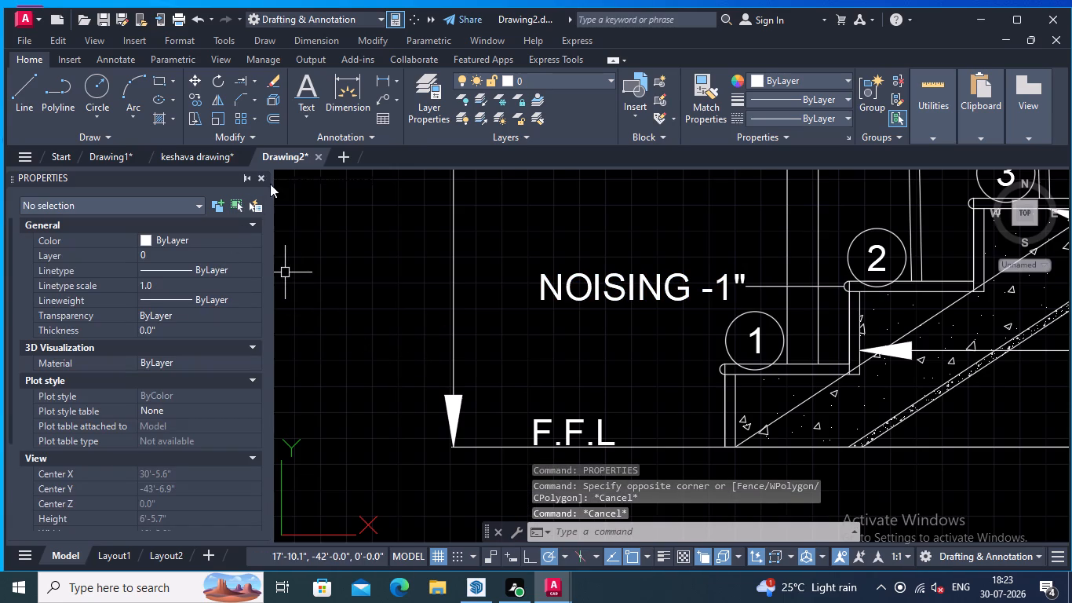
click(261, 177)
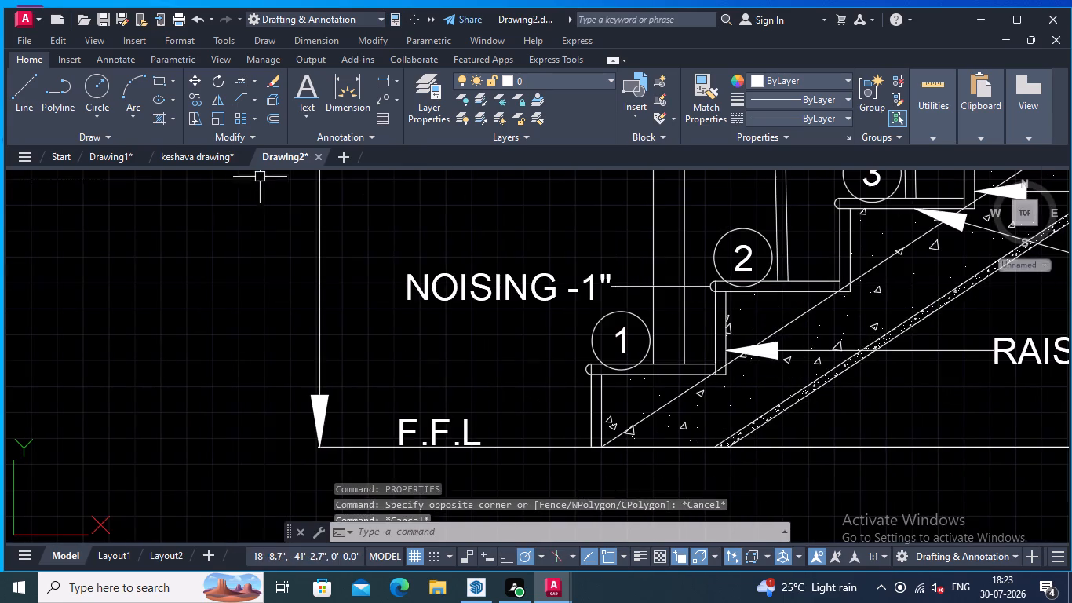
Examine the whole staircase elevation with its leaders, height dimension and wall annotations.
scroll(421, 225, down, 2)
middle_drag(428, 228, 329, 331)
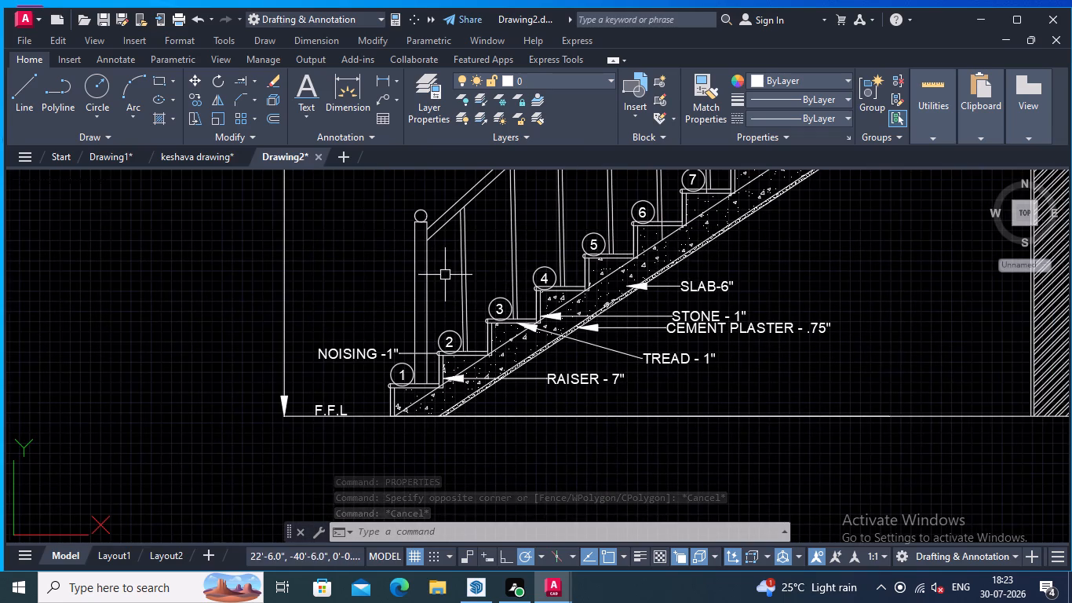
middle_drag(456, 285, 396, 301)
scroll(522, 276, down, 1)
middle_drag(677, 288, 585, 383)
scroll(709, 291, down, 2)
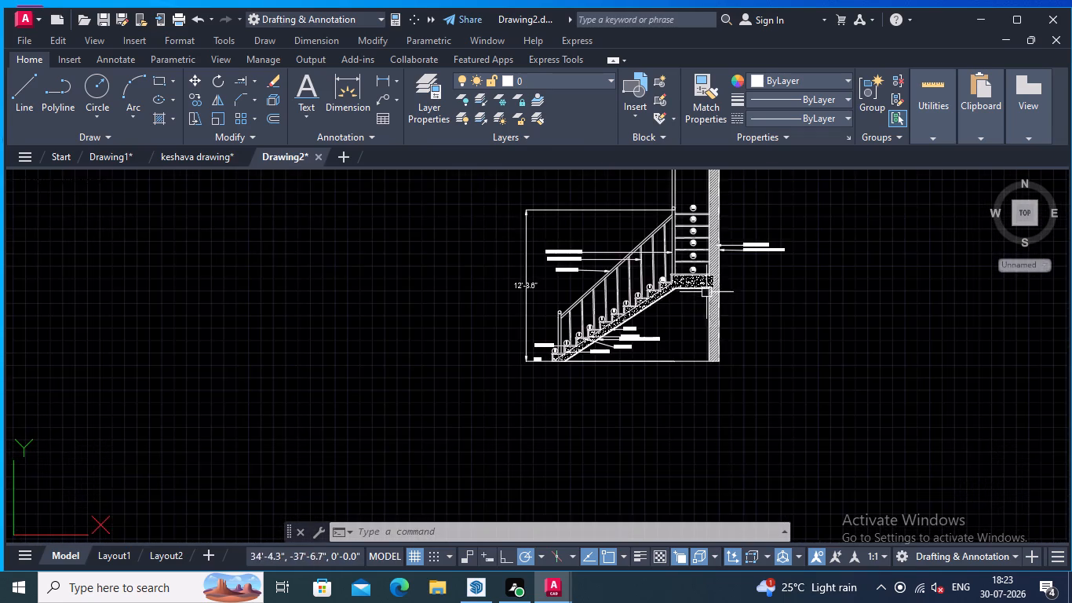
middle_drag(673, 305, 632, 344)
scroll(727, 267, up, 2)
scroll(711, 247, down, 2)
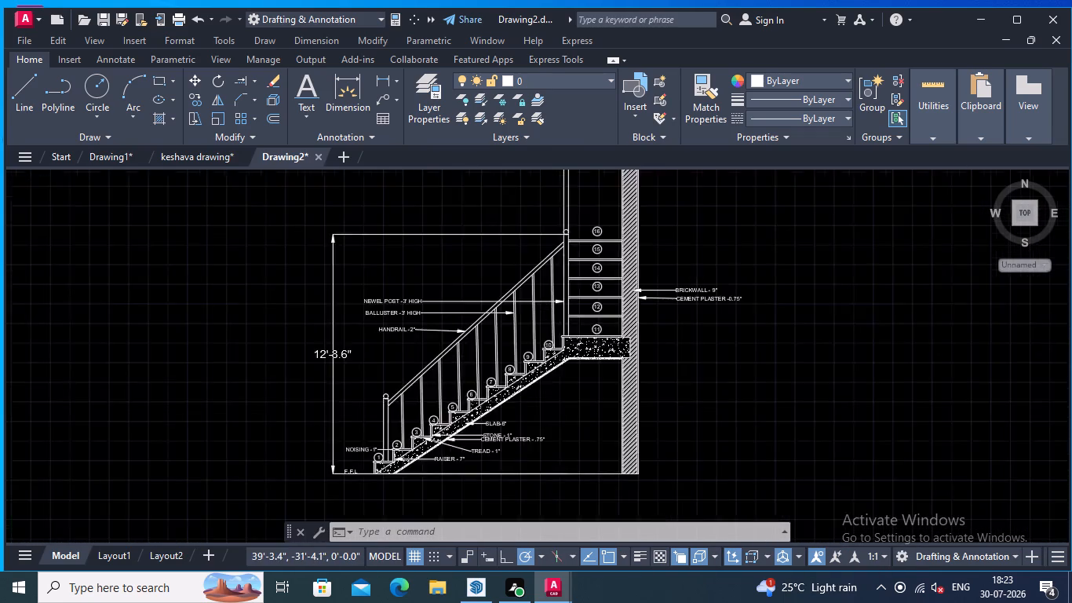
middle_drag(711, 247, 678, 287)
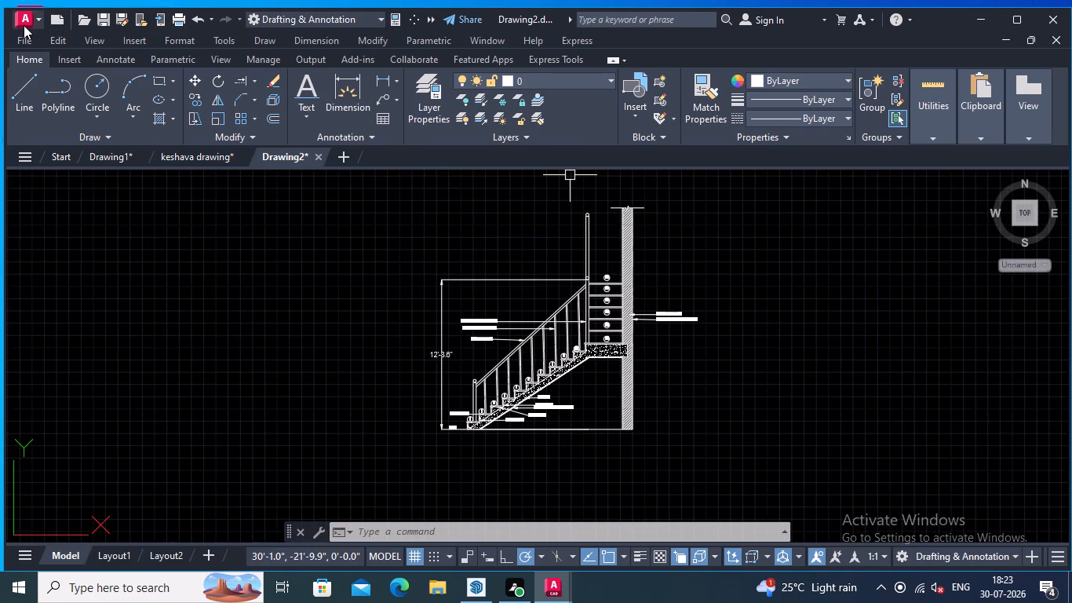
Save the staircase drawing in Documents as an AutoCAD 2018 file named L - SHAPED STAIR CASE.
click(24, 21)
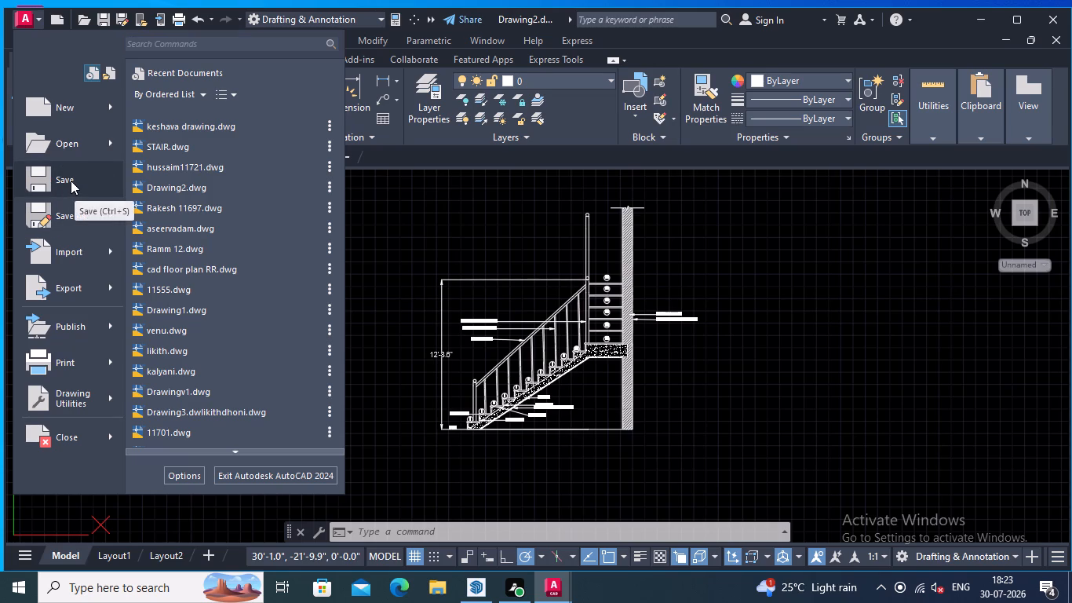
click(71, 181)
middle_drag(607, 203, 608, 203)
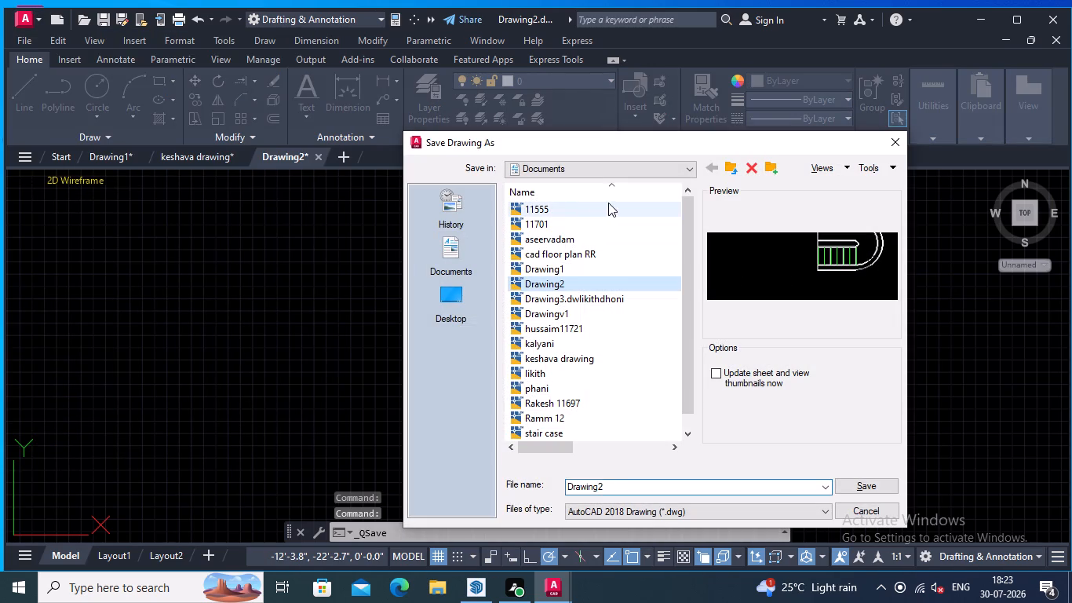
middle_drag(608, 203, 533, 3)
click(657, 487)
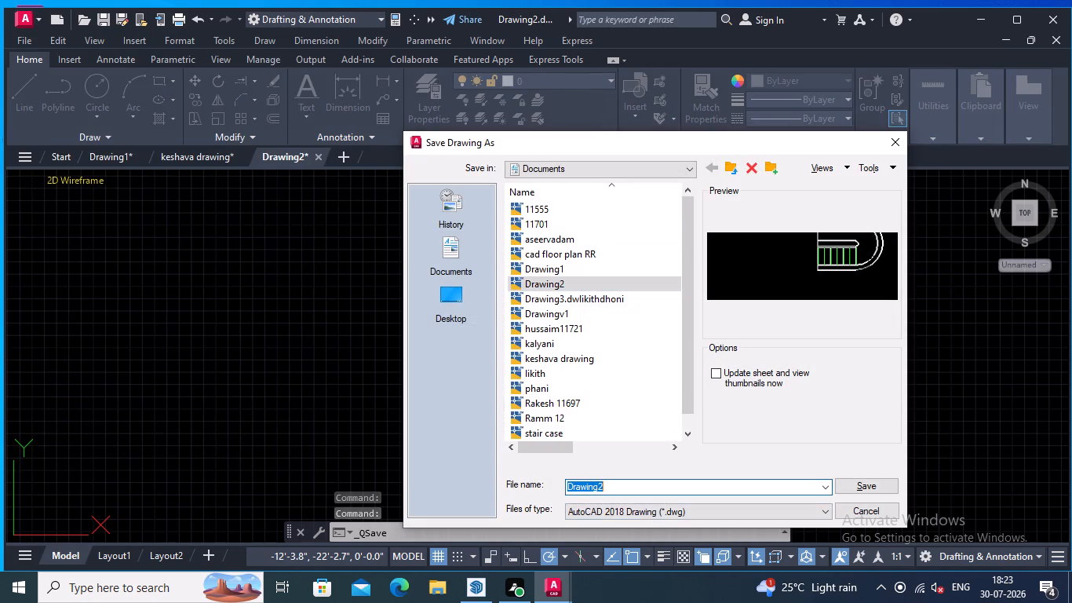
key(BackSpace)
key(BackSpace)
key(BackSpace)
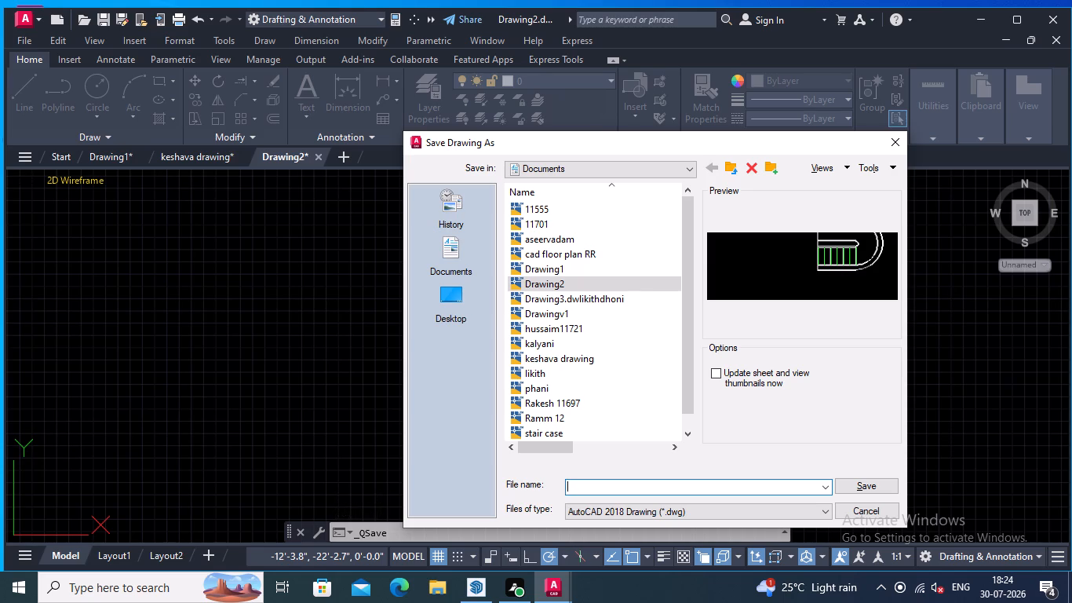
key(l)
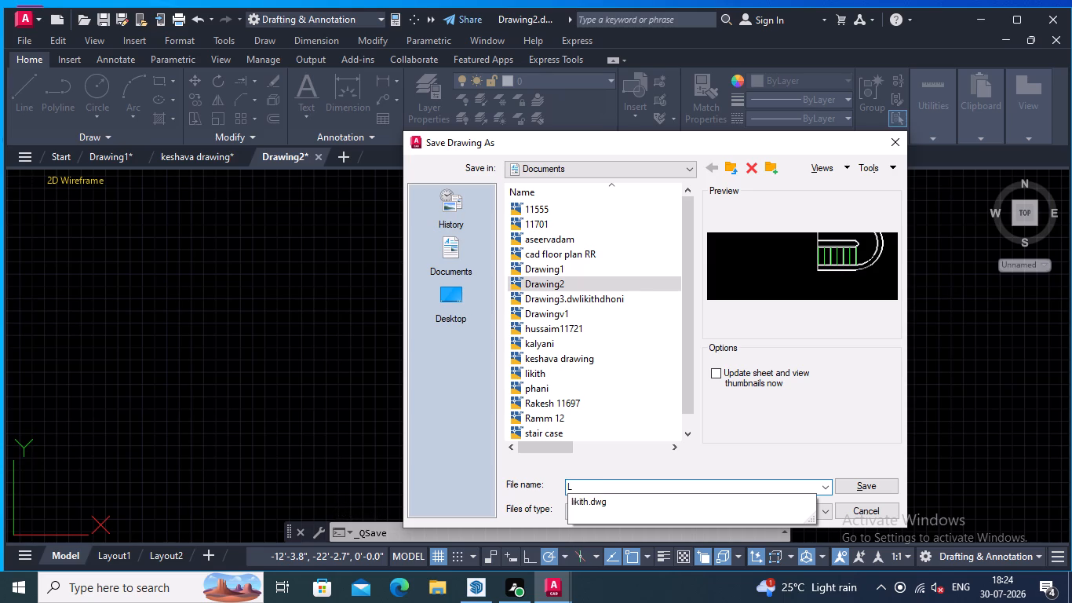
key(space)
text(- SHAPE)
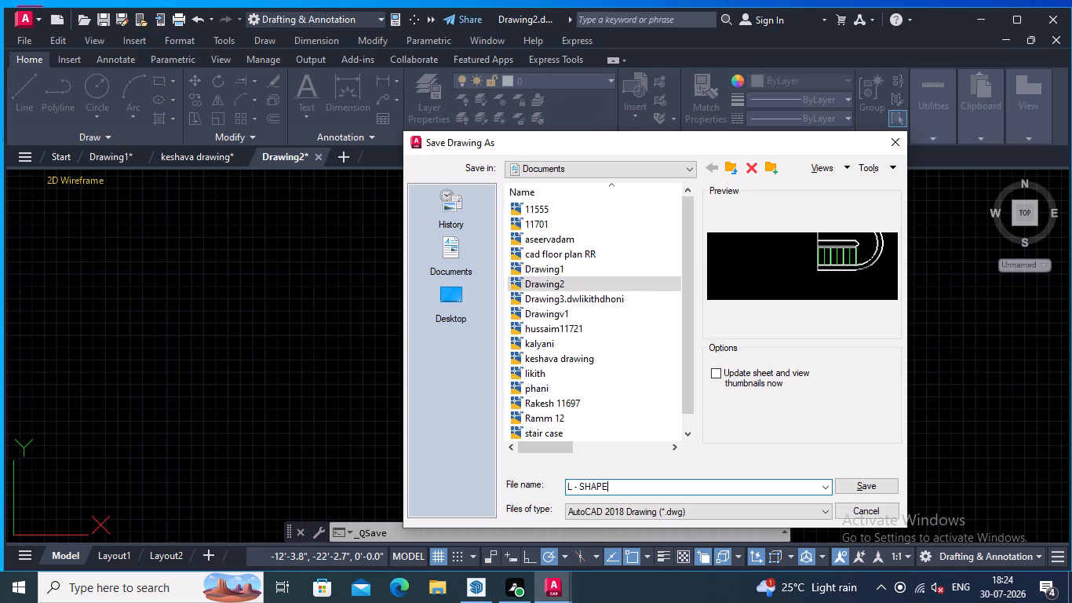
text(D STAIR CASEW)
key(BackSpace)
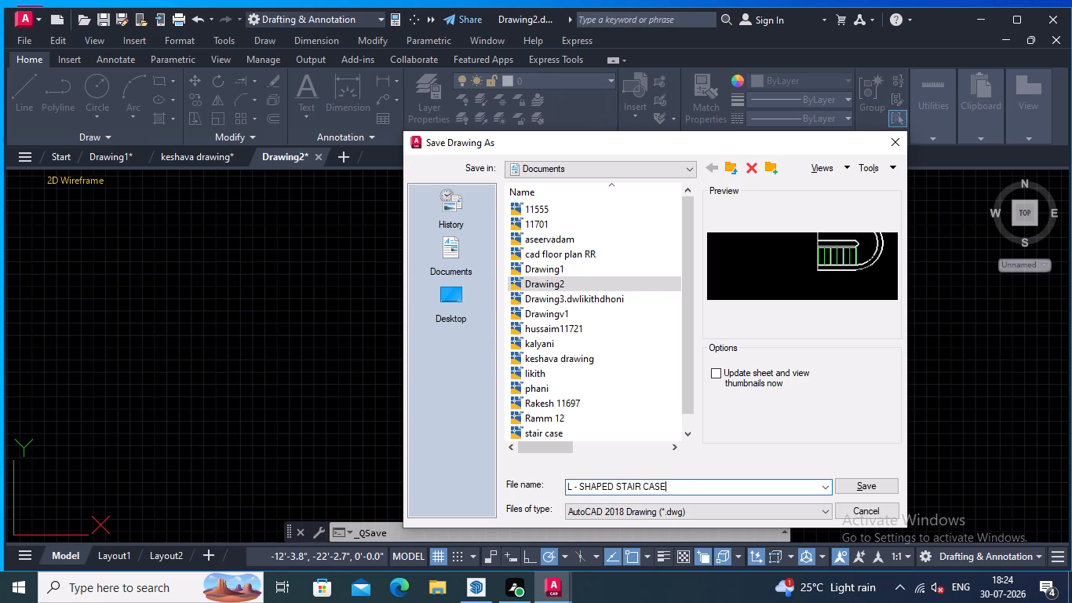
click(877, 485)
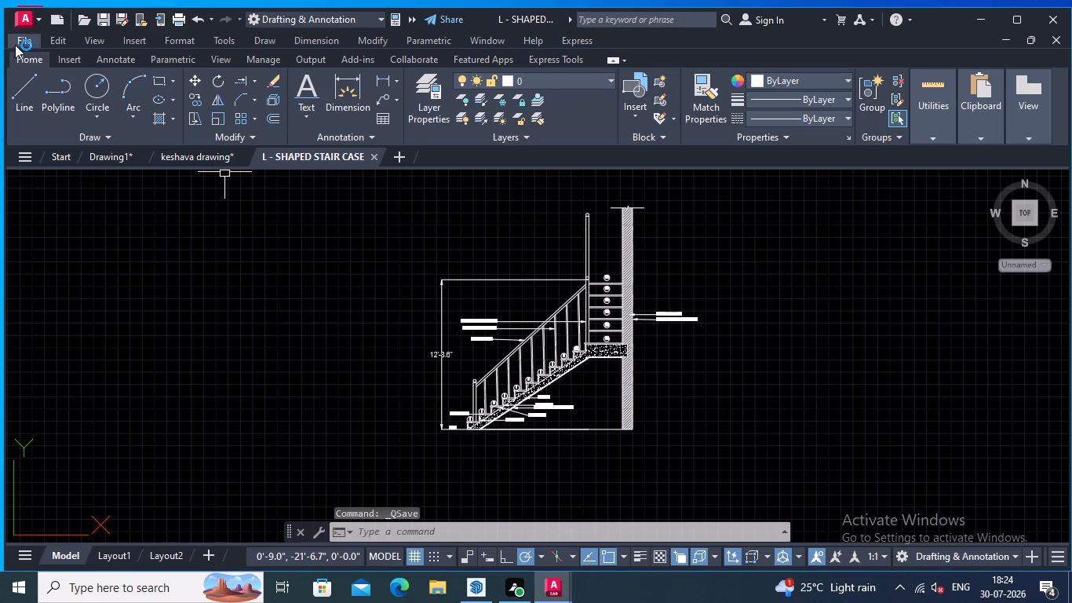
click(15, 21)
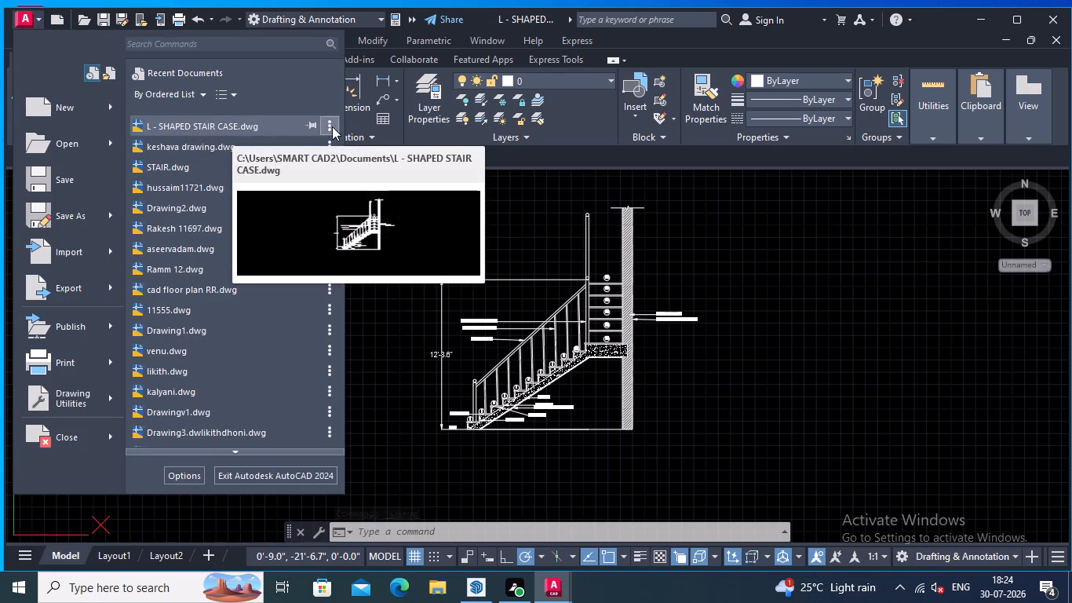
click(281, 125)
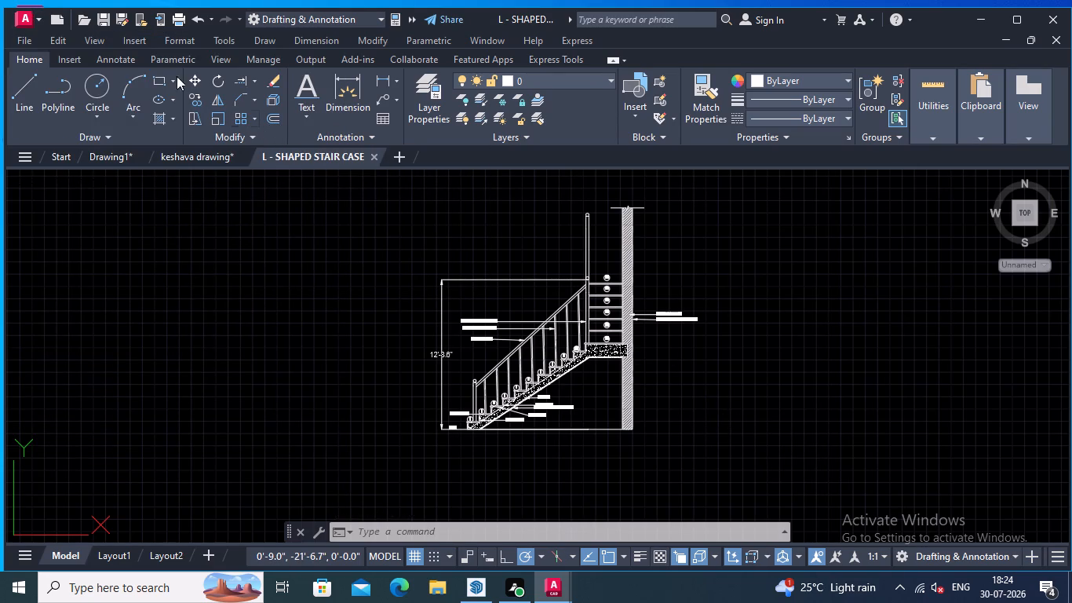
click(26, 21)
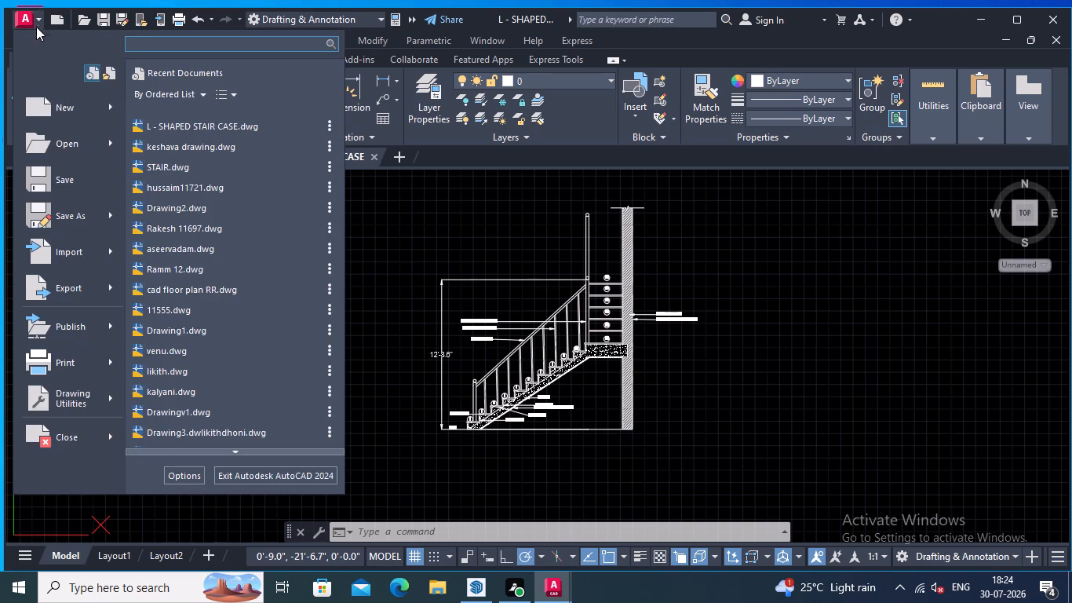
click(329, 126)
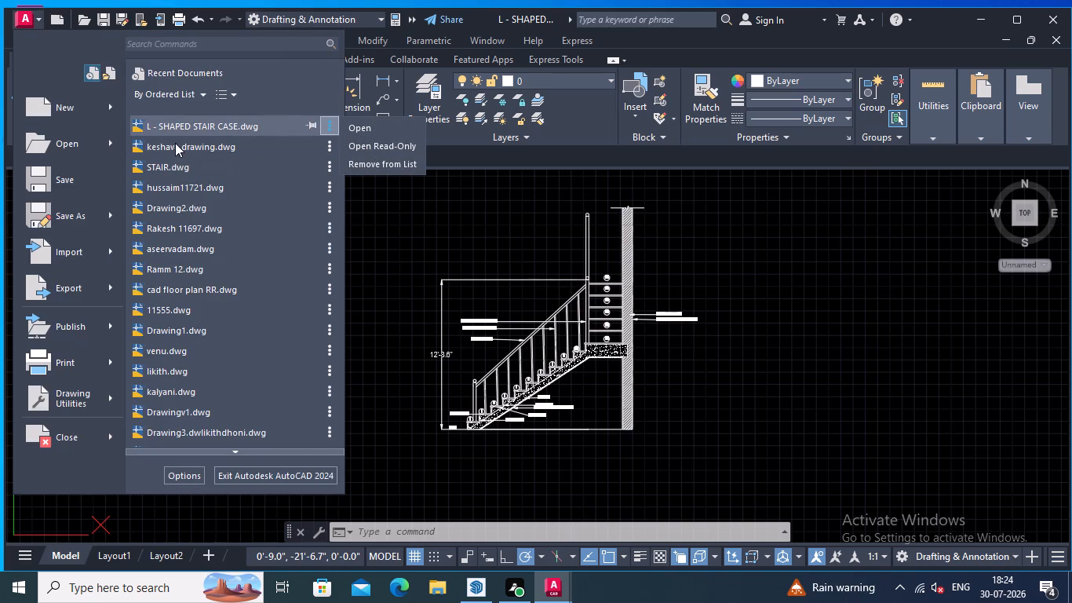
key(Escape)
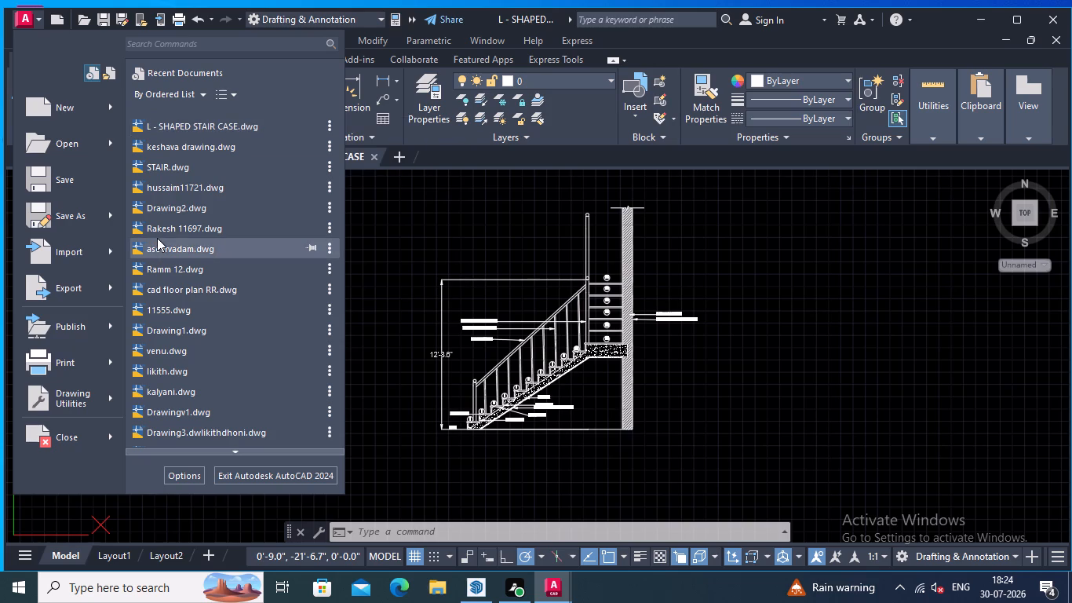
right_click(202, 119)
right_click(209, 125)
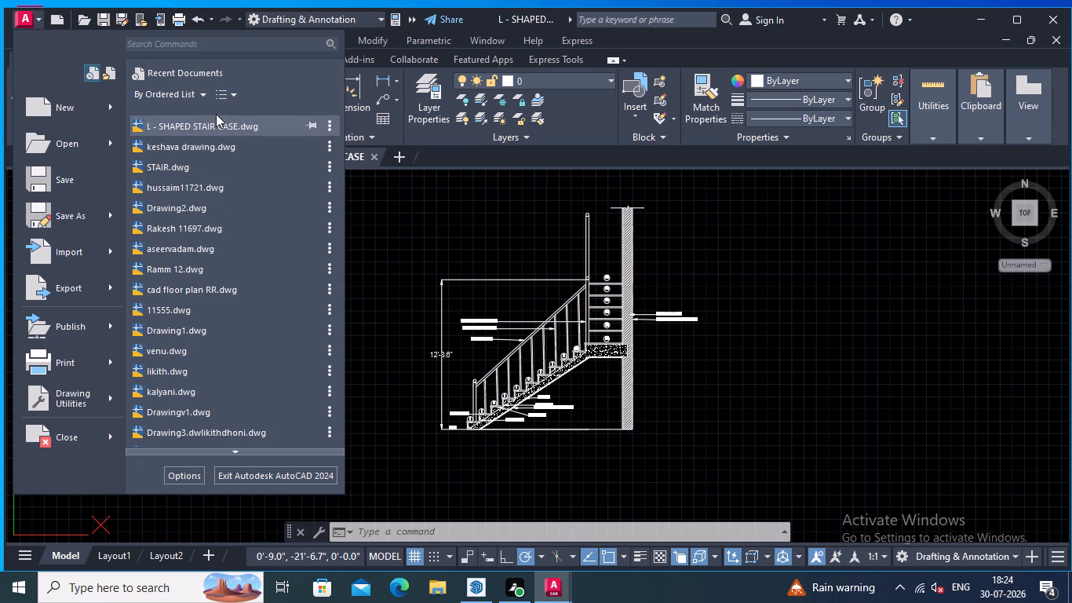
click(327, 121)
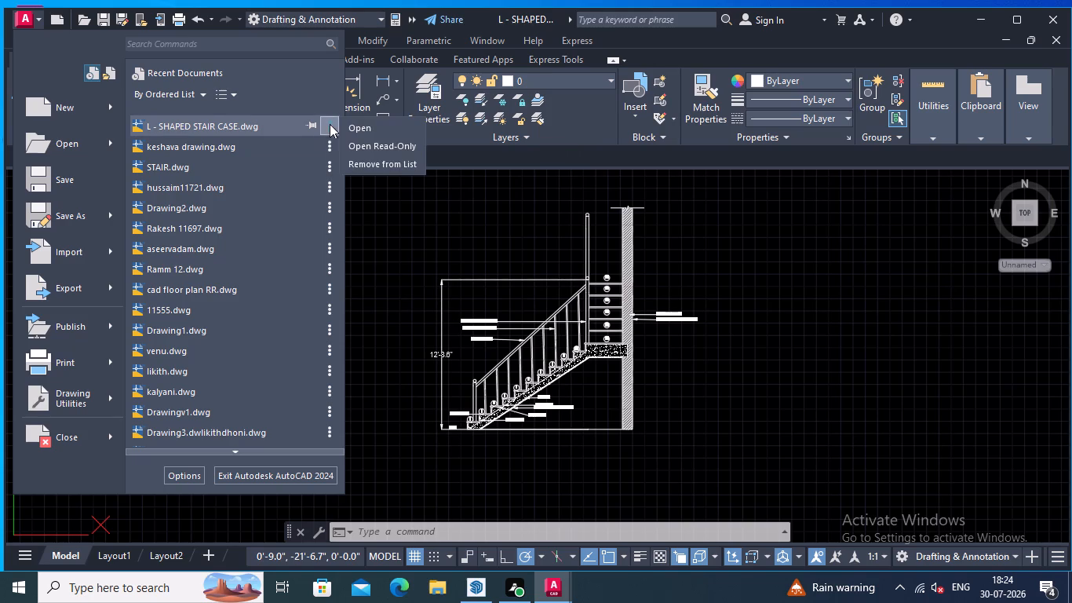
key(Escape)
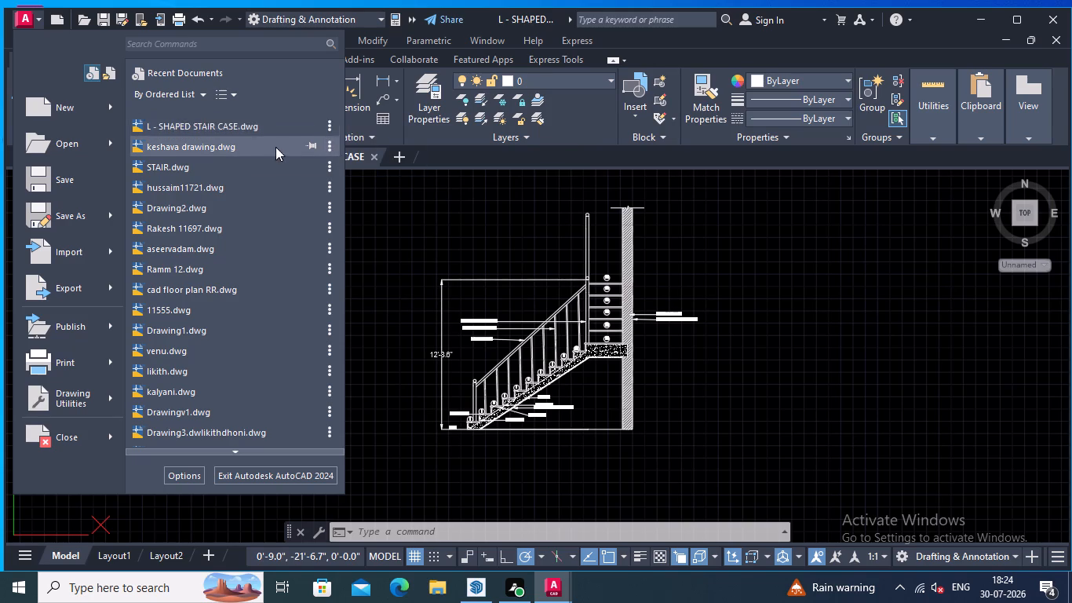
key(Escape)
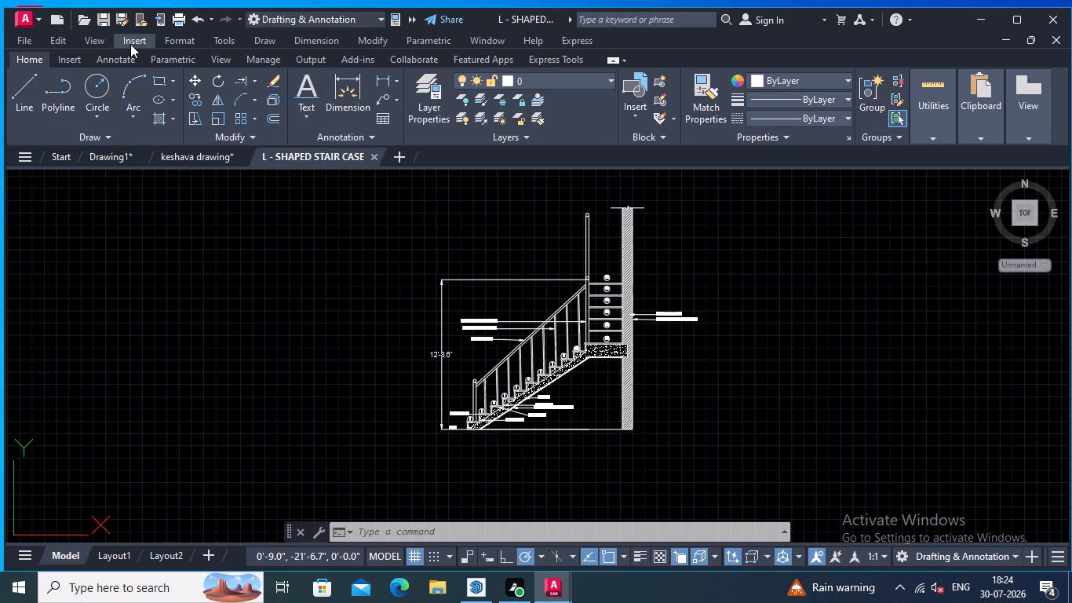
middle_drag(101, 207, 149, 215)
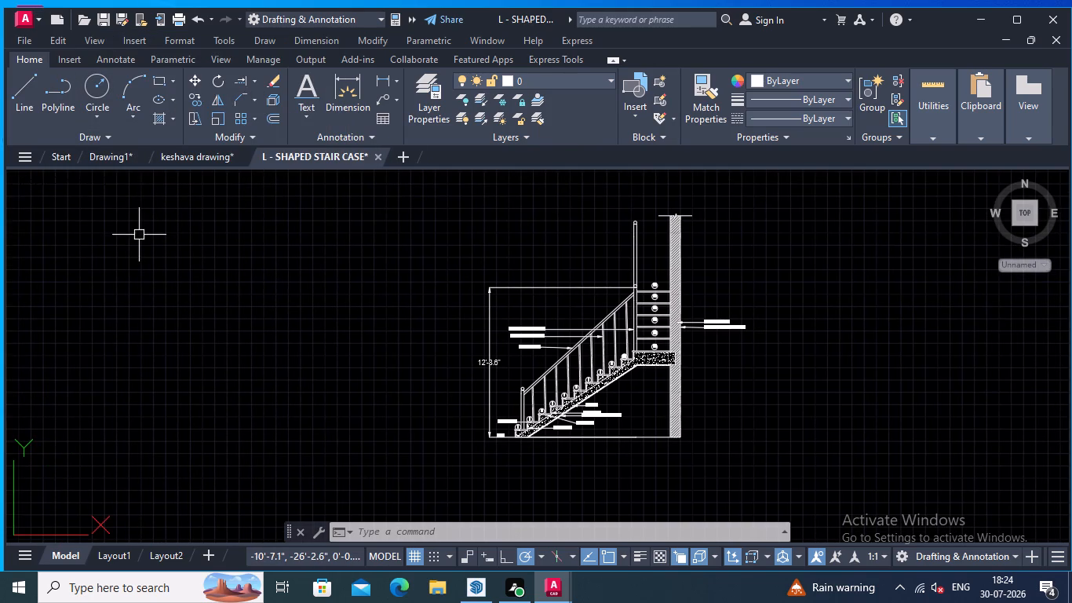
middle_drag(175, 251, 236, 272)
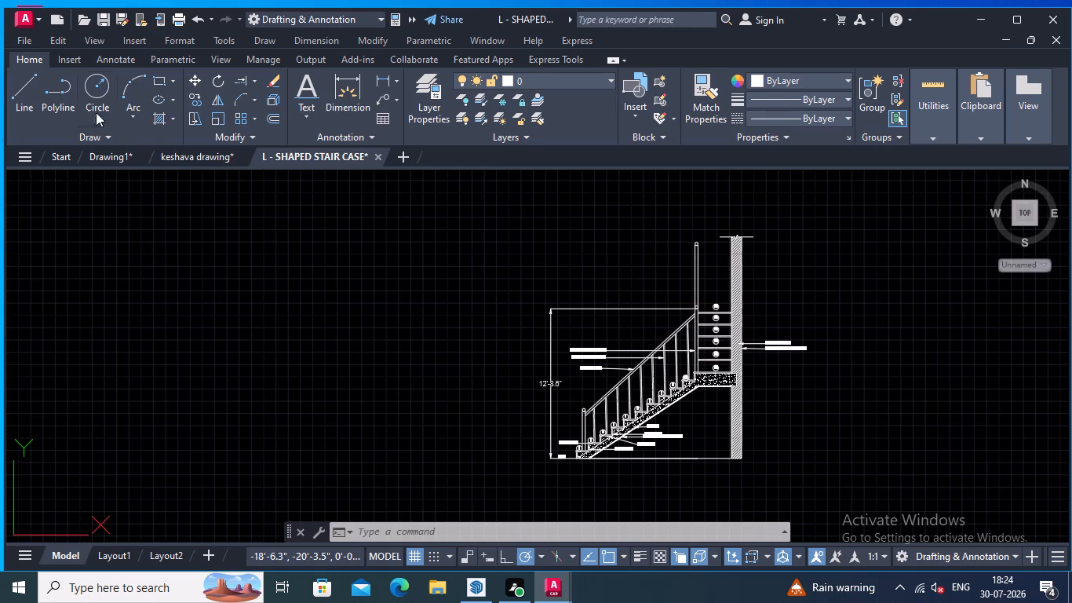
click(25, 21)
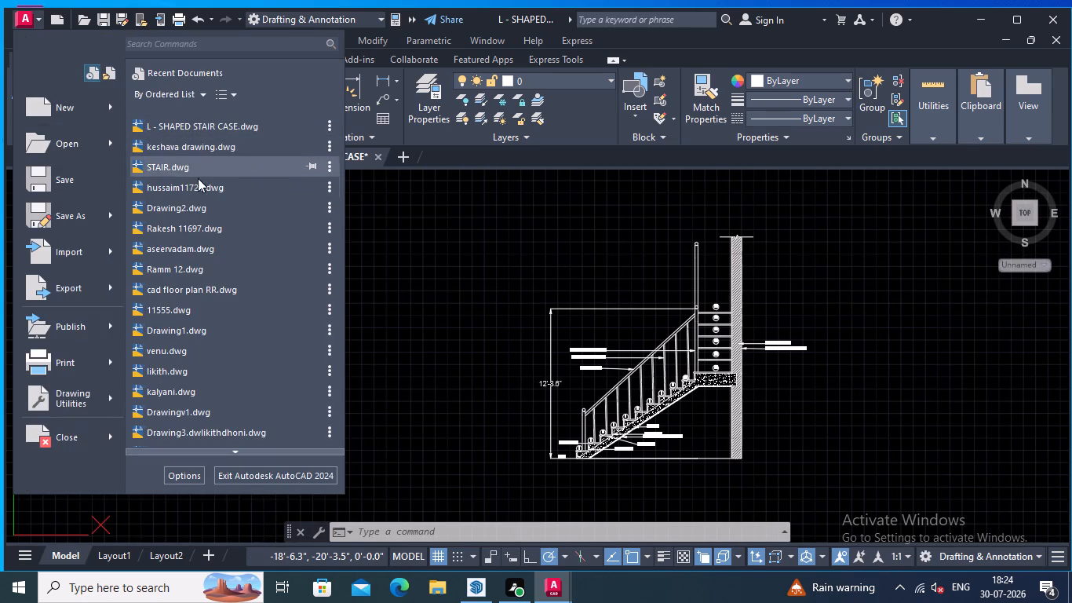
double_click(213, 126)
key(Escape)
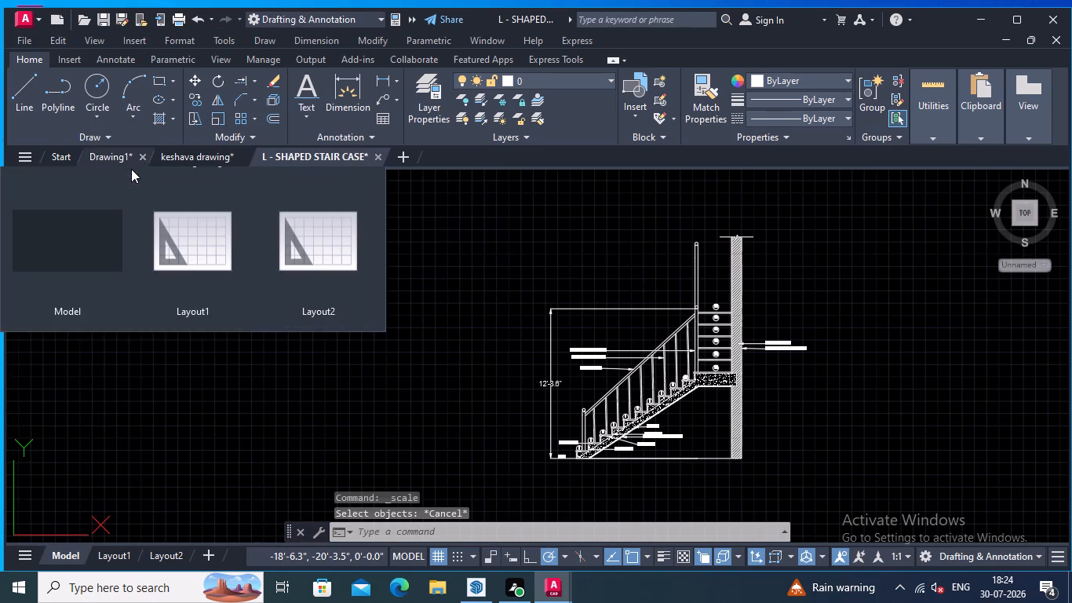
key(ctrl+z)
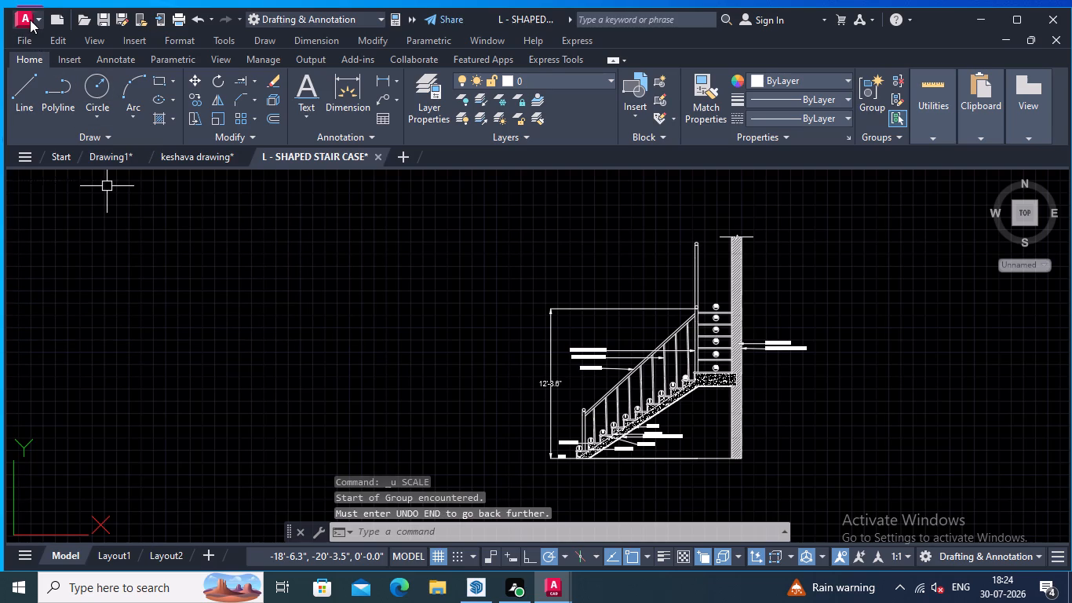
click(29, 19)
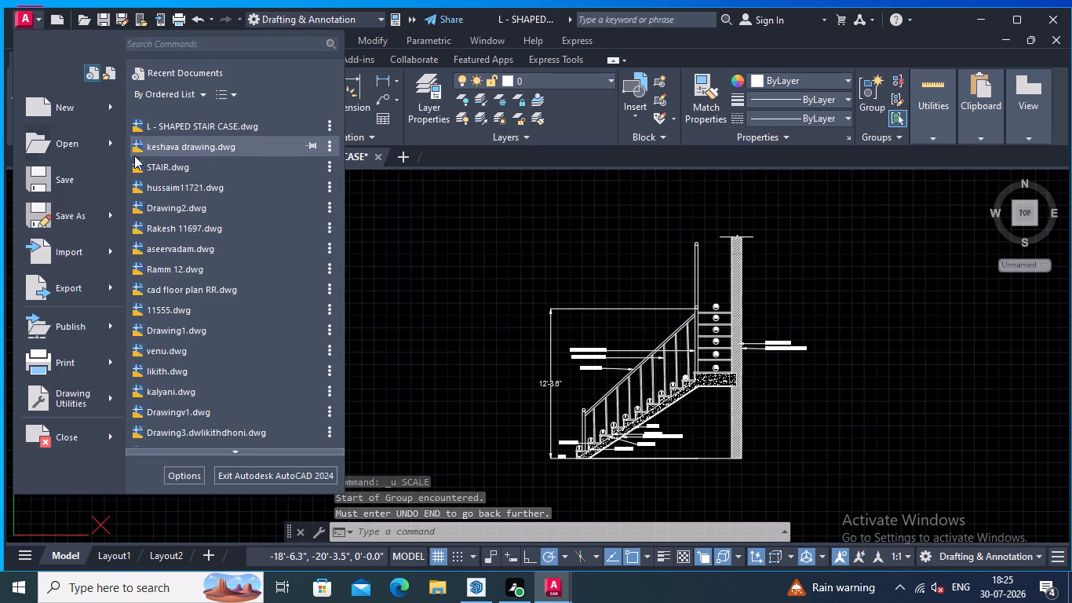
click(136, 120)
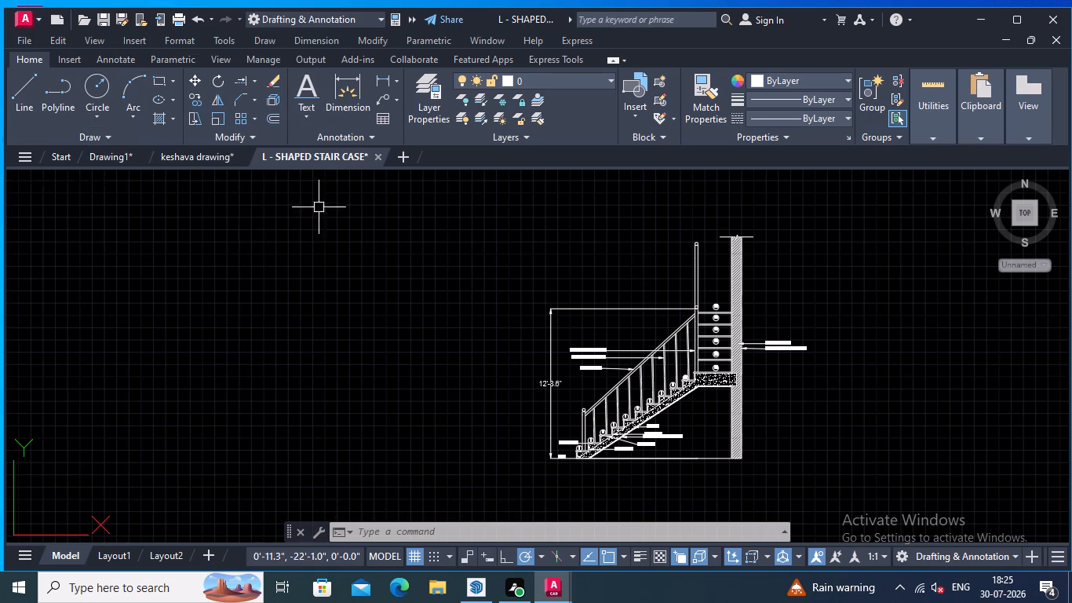
Save the current changes to the L - SHAPED STAIR CASE drawing.
click(24, 13)
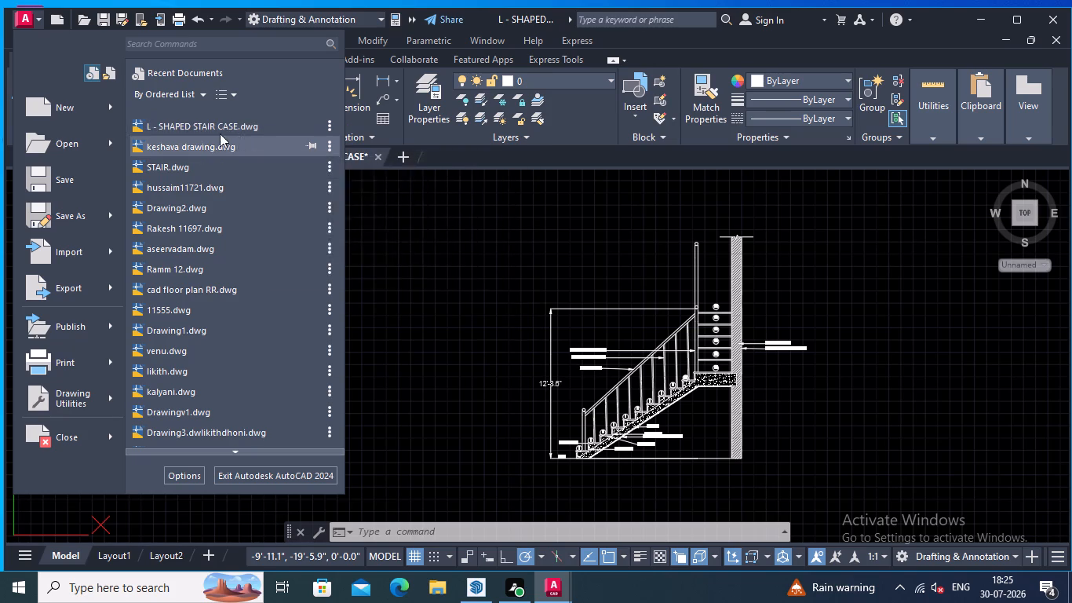
click(75, 175)
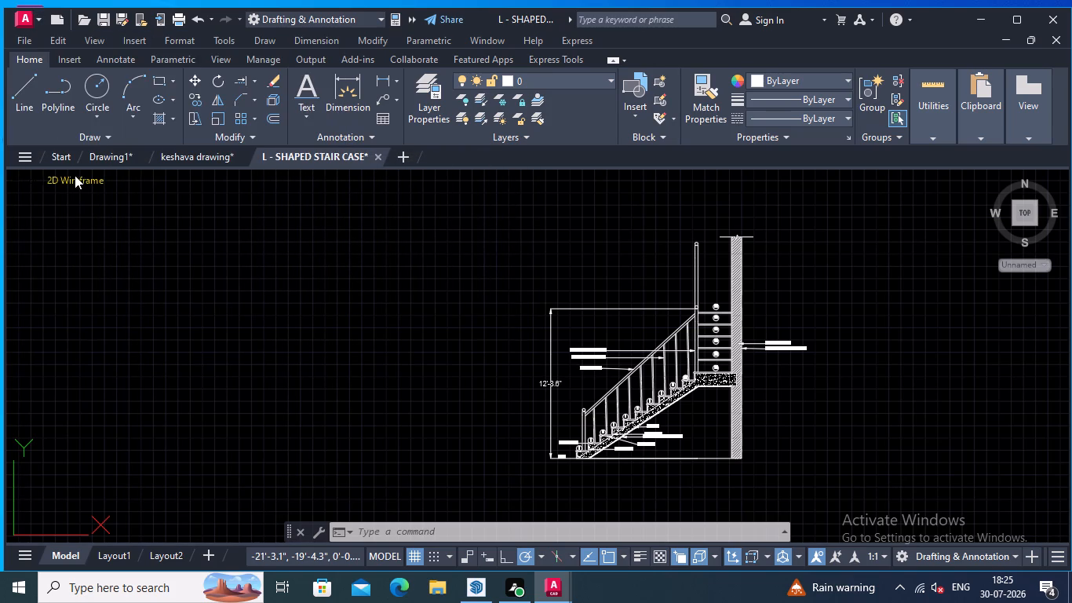
Save a copy of the drawing to the Desktop as L - SHAPED STAIR CASE in AutoCAD 2018 format.
click(26, 14)
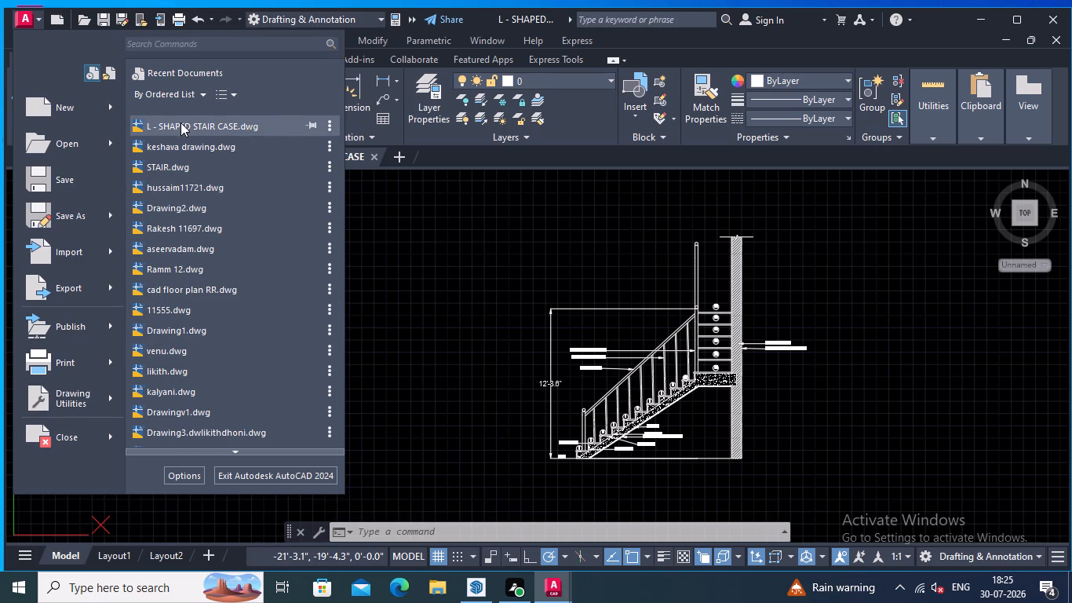
click(328, 124)
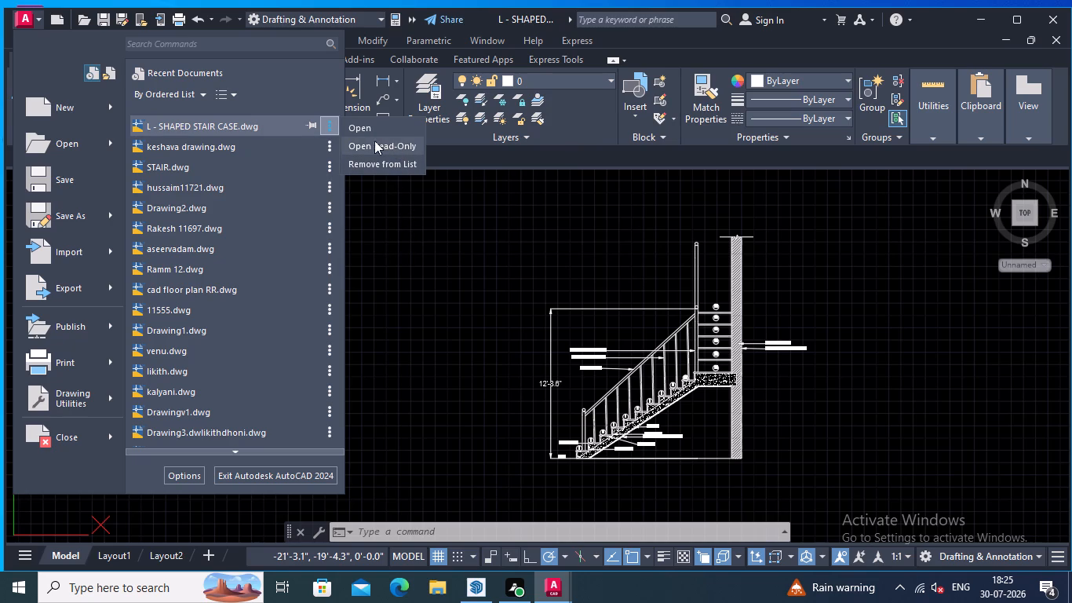
key(Escape)
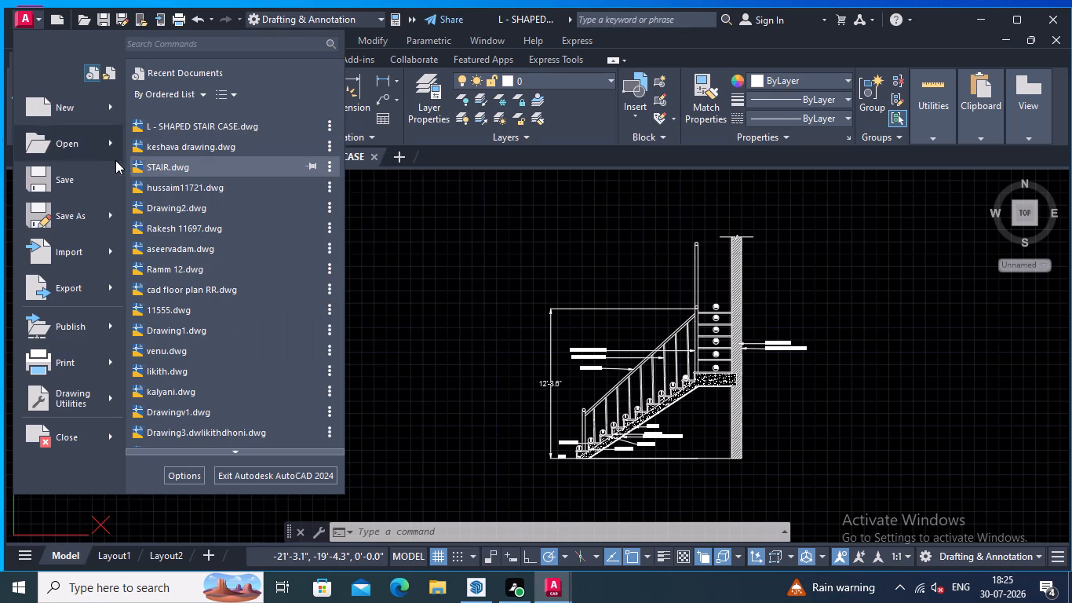
click(67, 217)
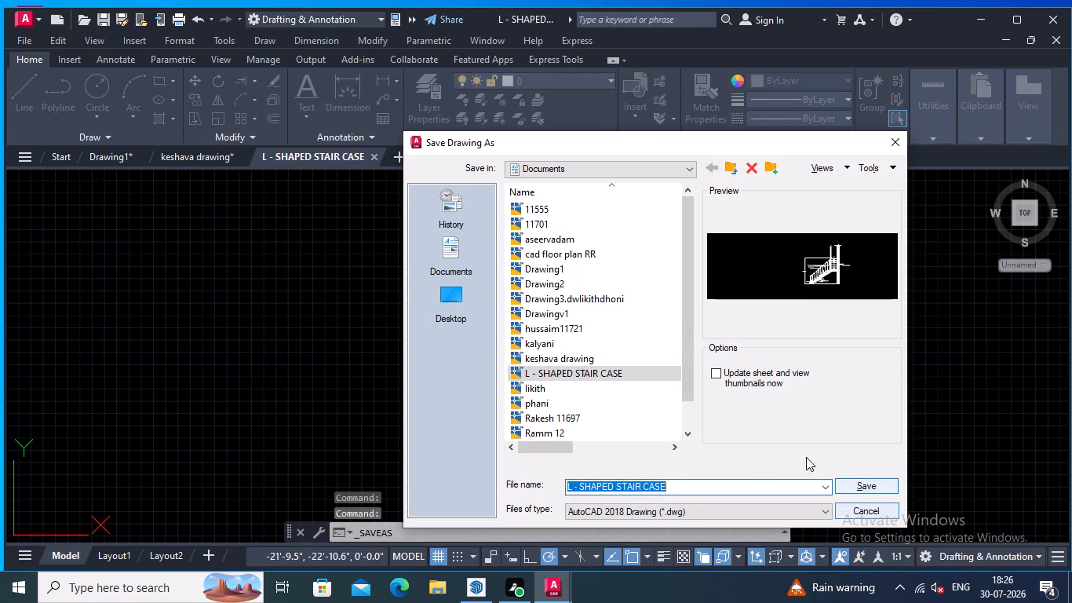
click(446, 297)
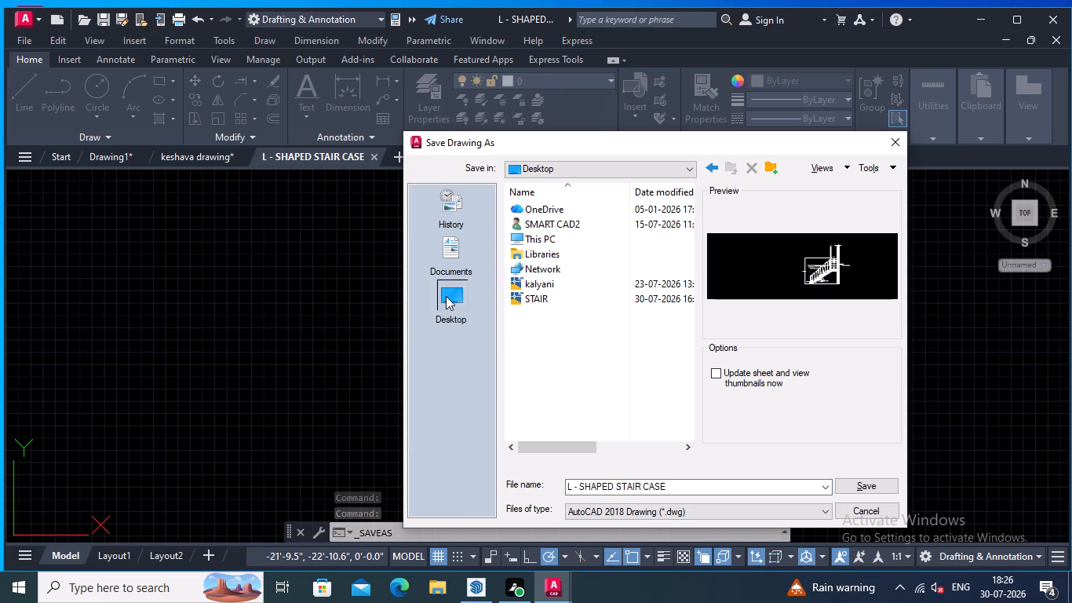
click(881, 488)
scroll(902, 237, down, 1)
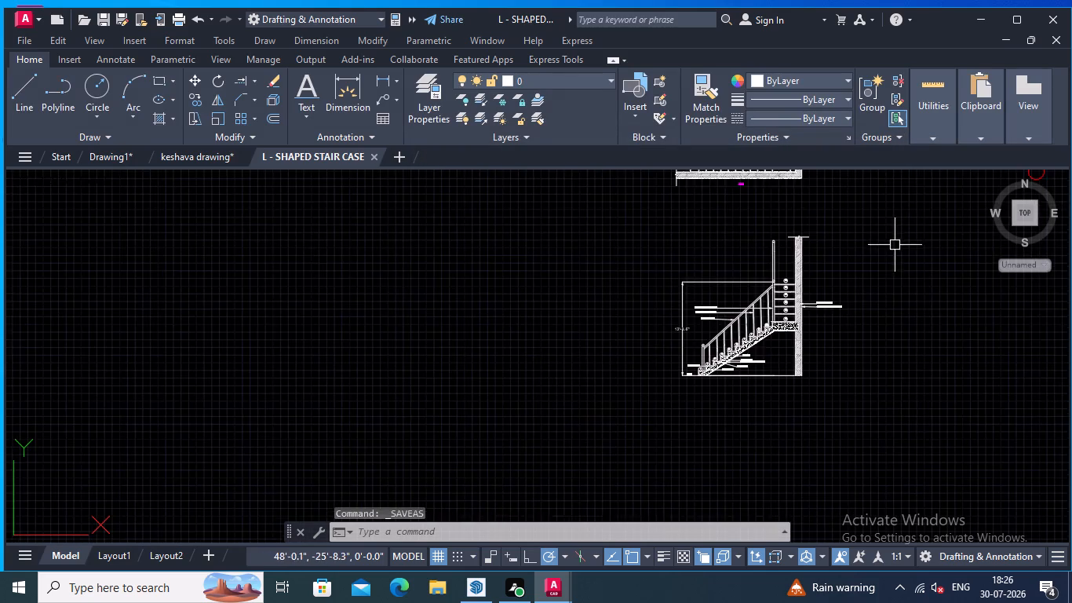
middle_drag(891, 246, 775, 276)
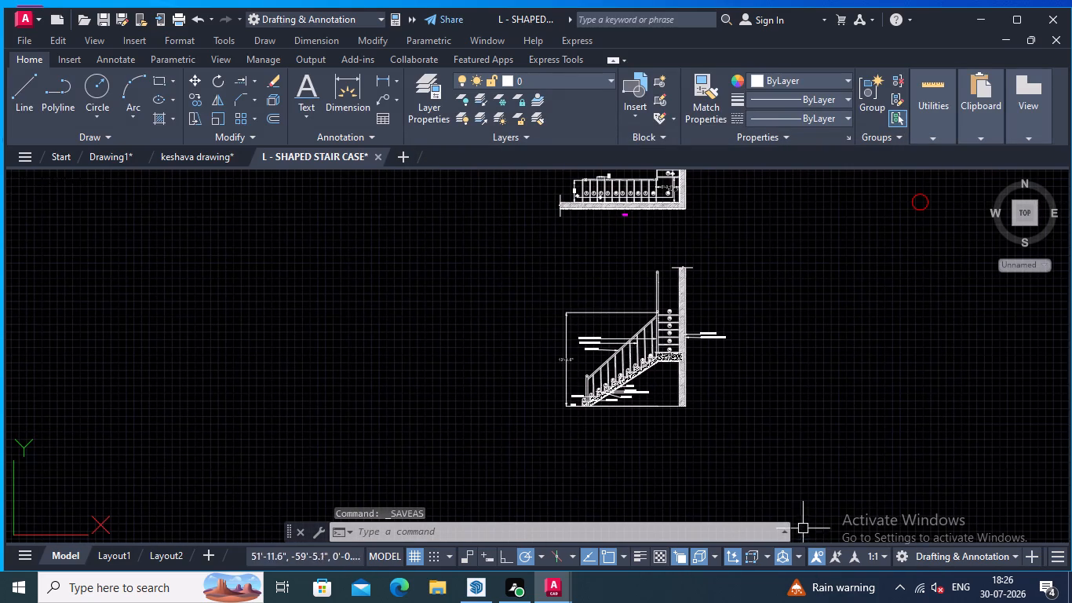